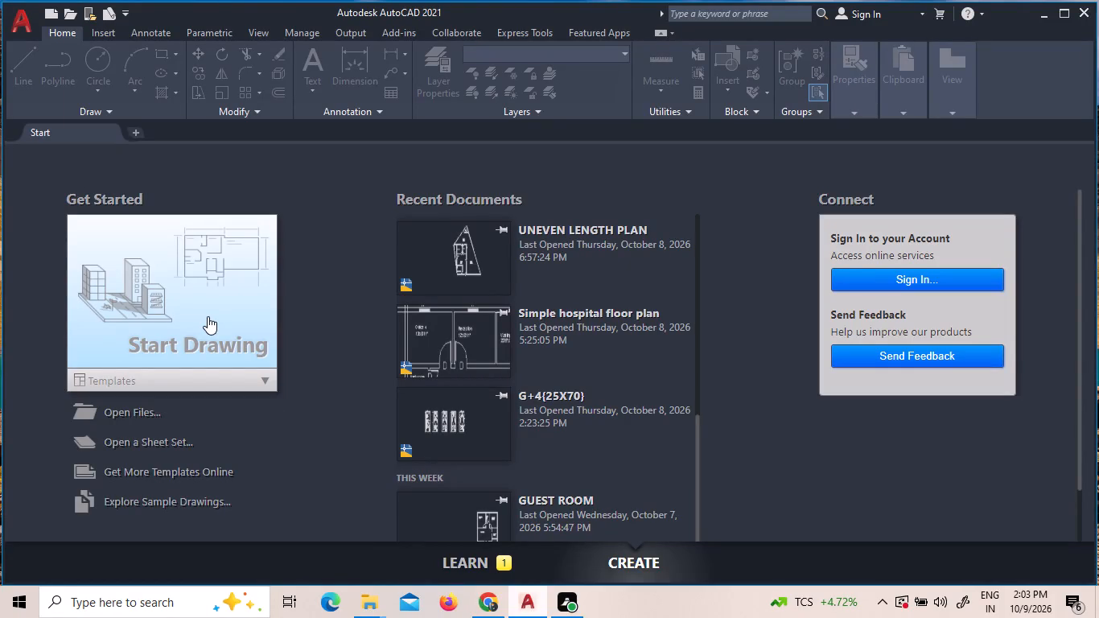
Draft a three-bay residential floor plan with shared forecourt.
Start a new blank drawing.
{"action": "left_click", "coordinate": [202, 319]}
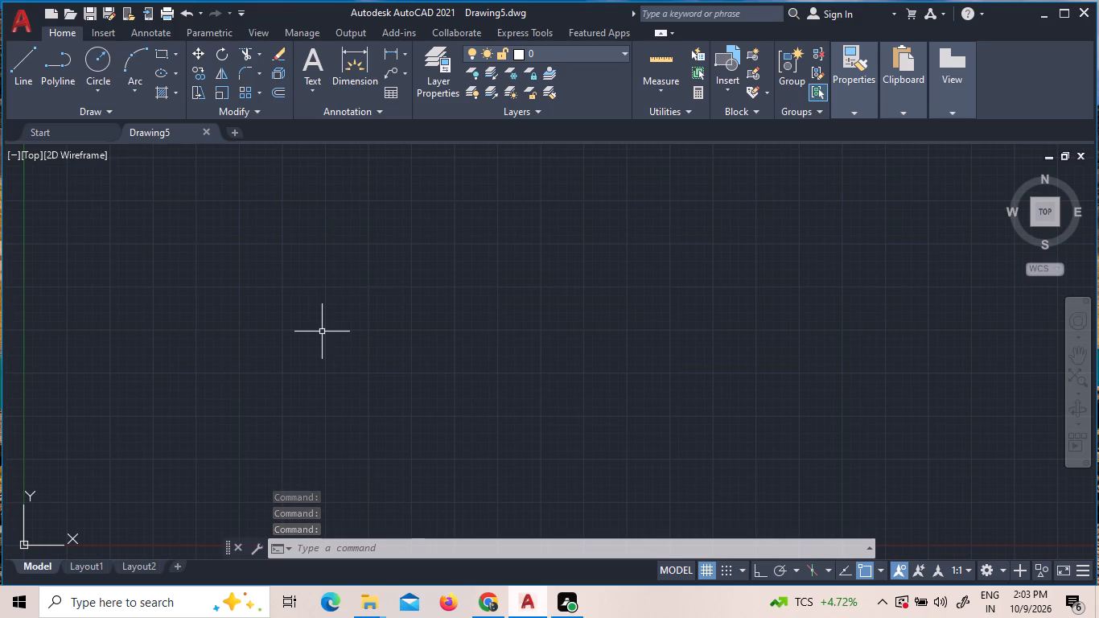
Set the drawing's length units to Engineering with a precision of 0'-0".
{"action": "type", "text": "un"}
{"action": "key", "text": "Return"}
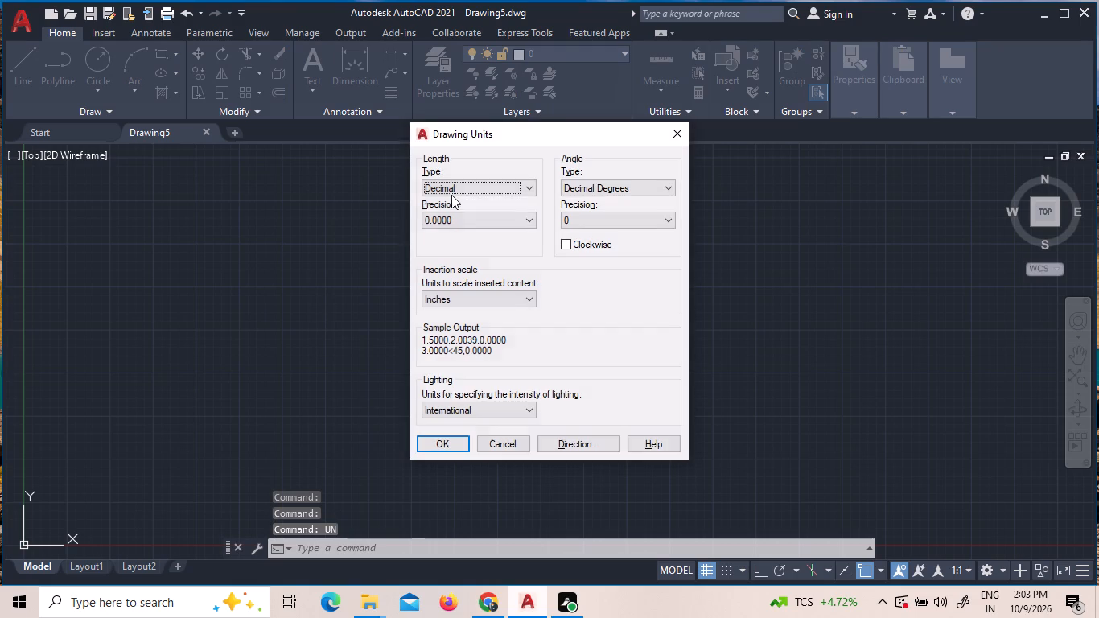
{"action": "left_click", "coordinate": [452, 194]}
{"action": "left_click", "coordinate": [453, 223]}
{"action": "left_click", "coordinate": [453, 223]}
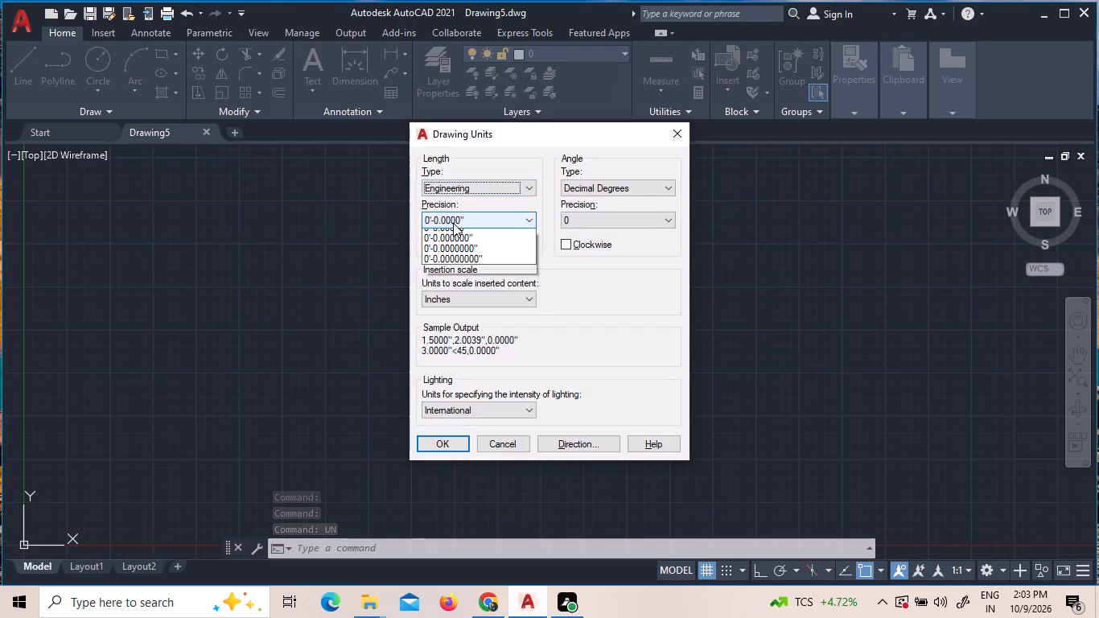
{"action": "left_click", "coordinate": [447, 239]}
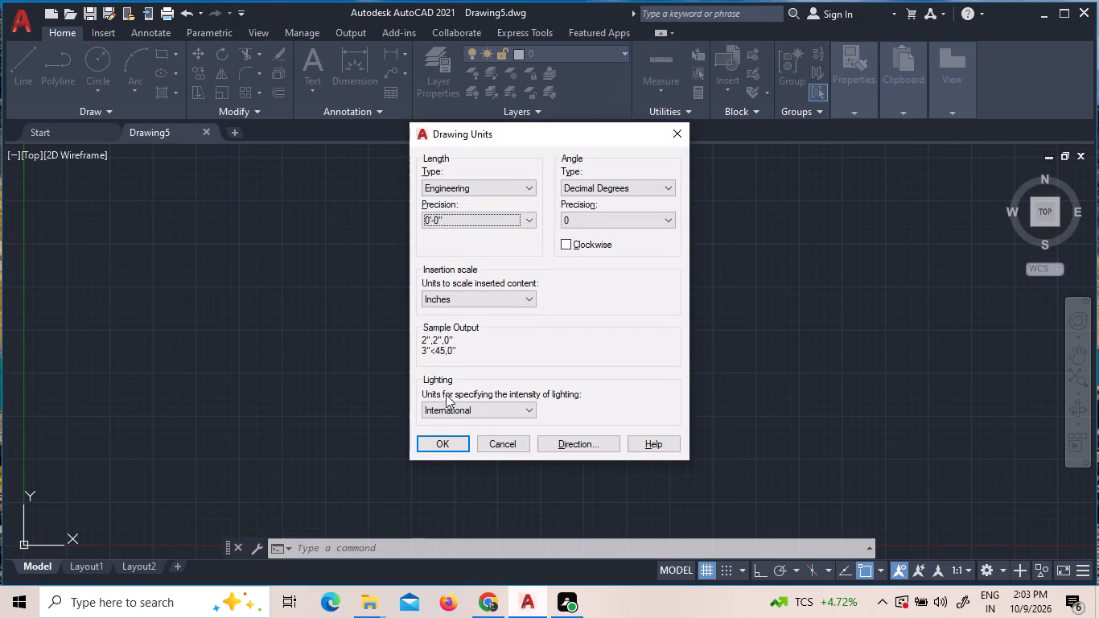
{"action": "left_click", "coordinate": [447, 443]}
Modify the Standard dimension style to use an arrow size of 1" and a text height of 1".
{"action": "key", "text": "d"}
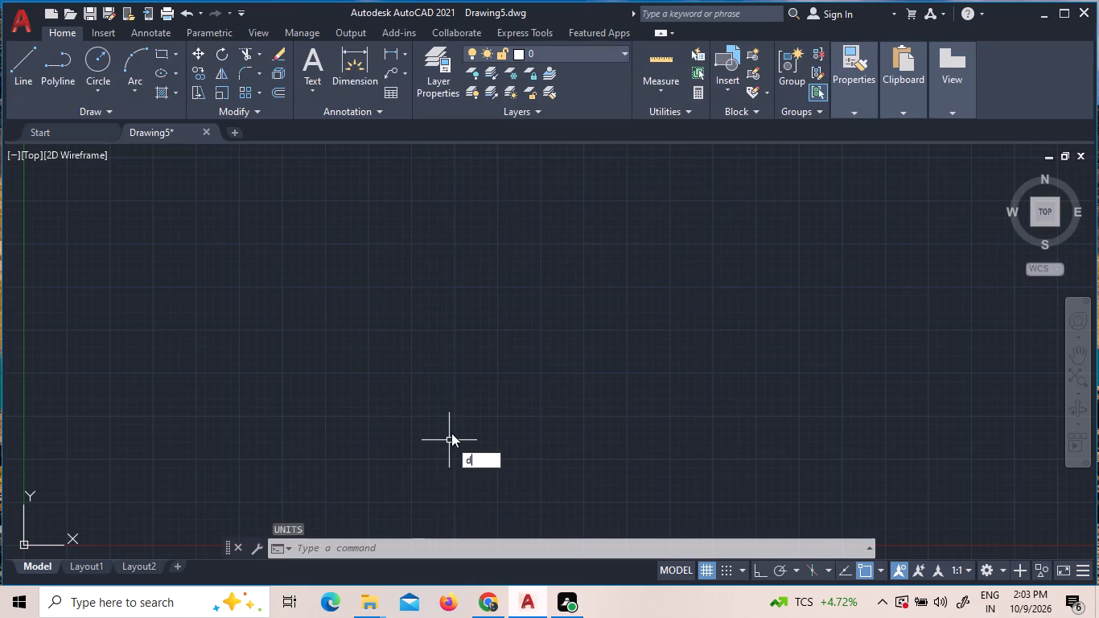
{"action": "key", "text": "i"}
{"action": "key", "text": "m"}
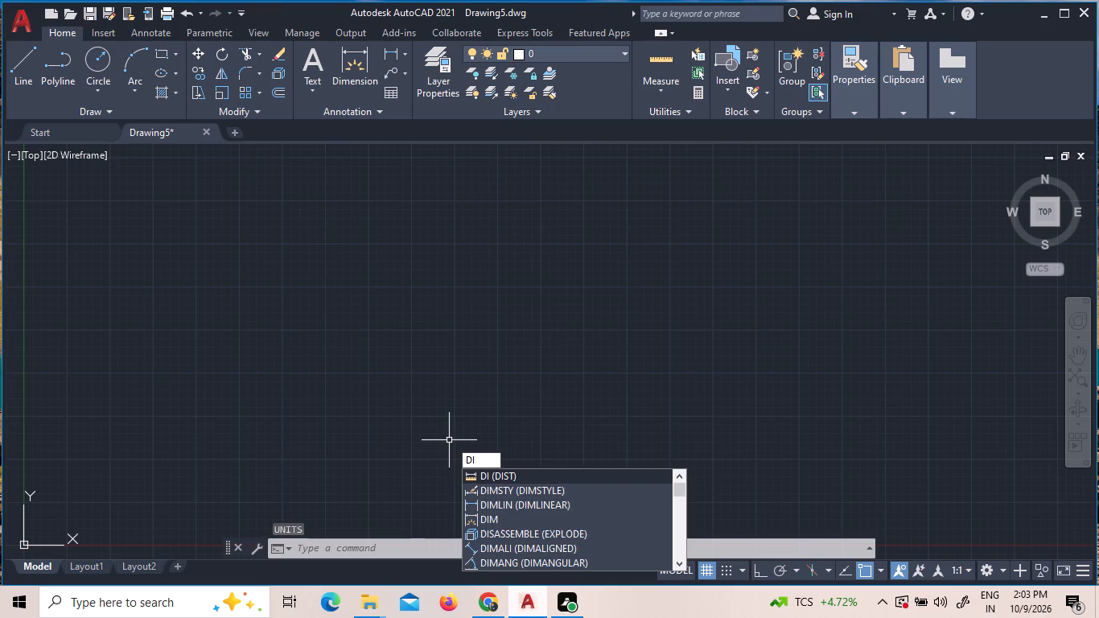
{"action": "key", "text": "s"}
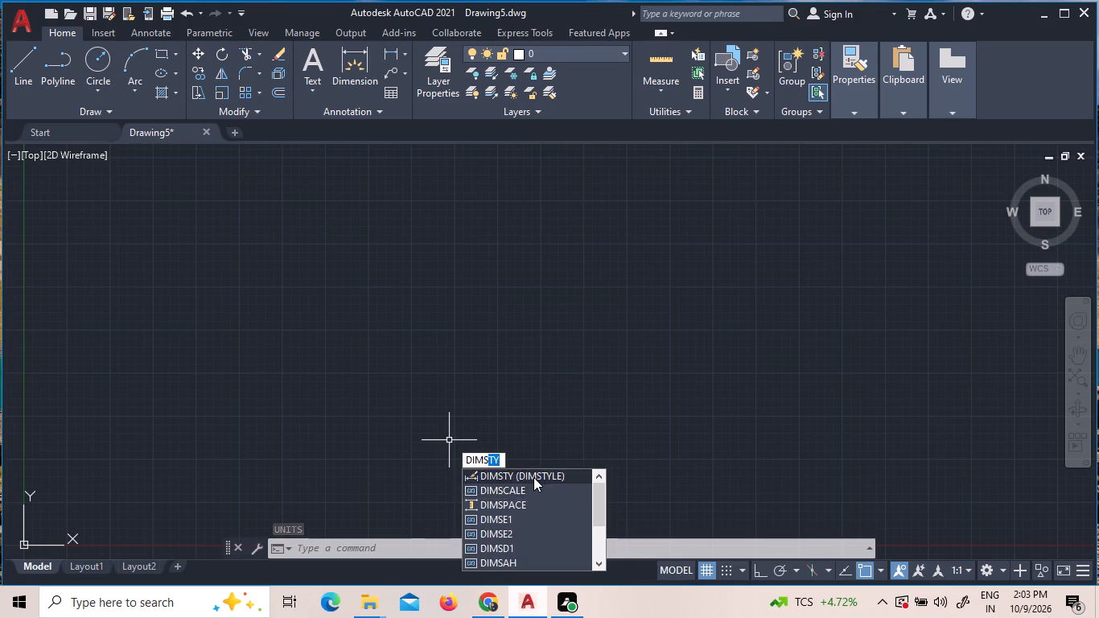
{"action": "left_click", "coordinate": [534, 476]}
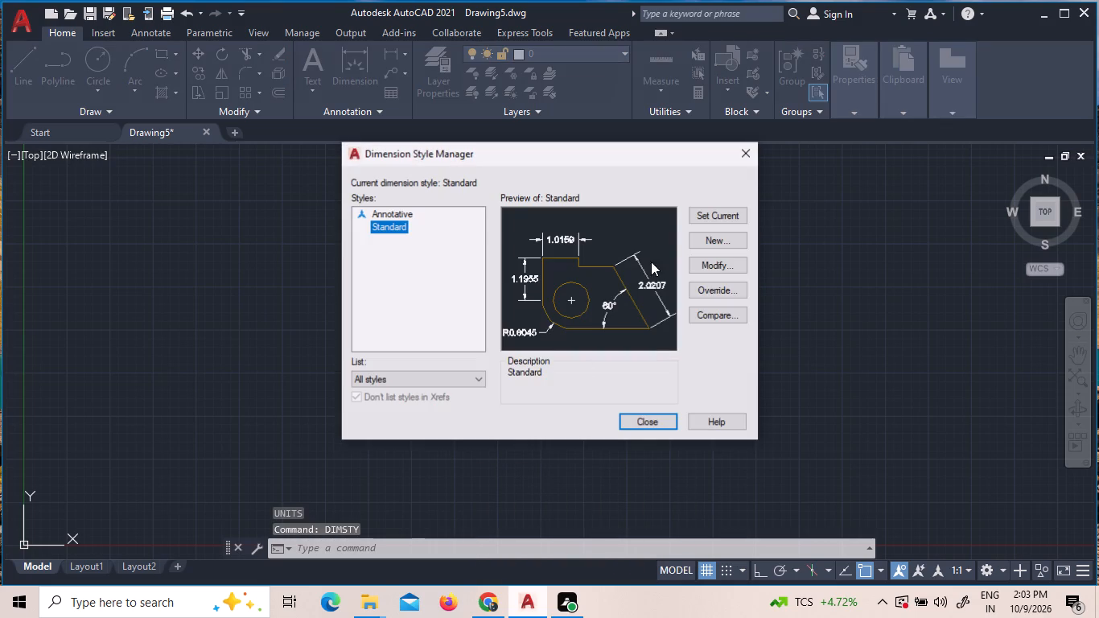
{"action": "left_click", "coordinate": [706, 266]}
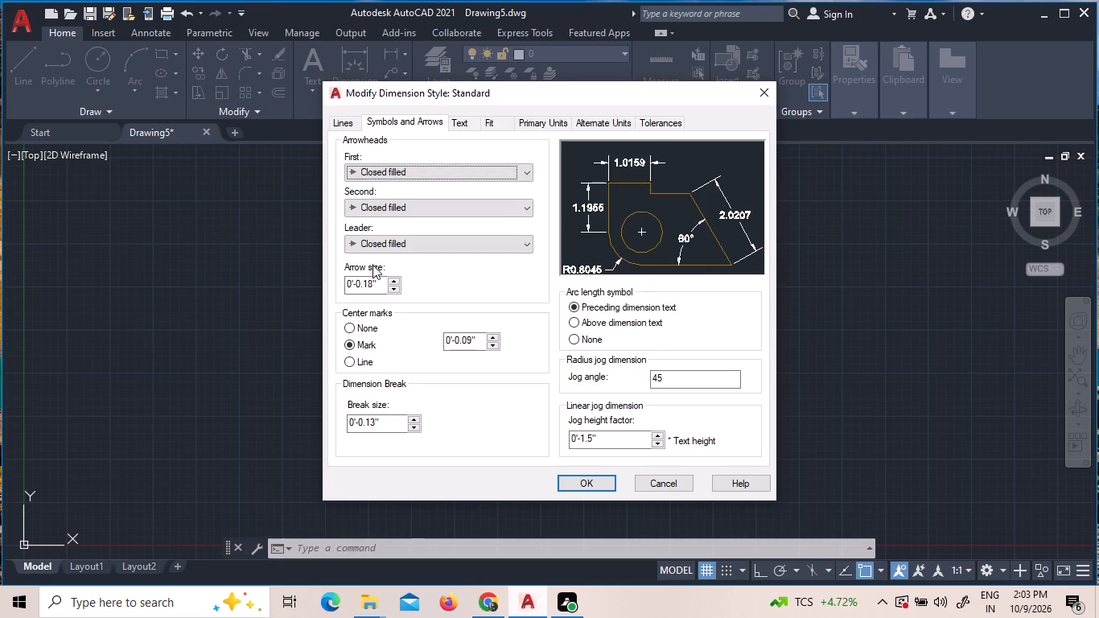
{"action": "left_click_drag", "start_coordinate": [381, 283], "coordinate": [327, 296]}
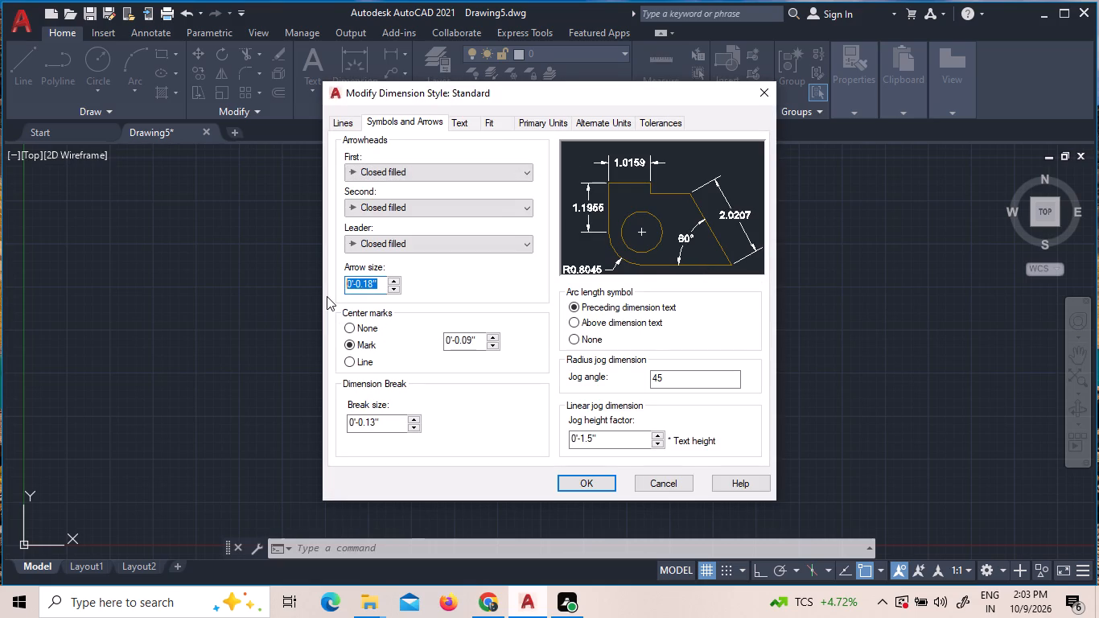
{"action": "key", "text": "1"}
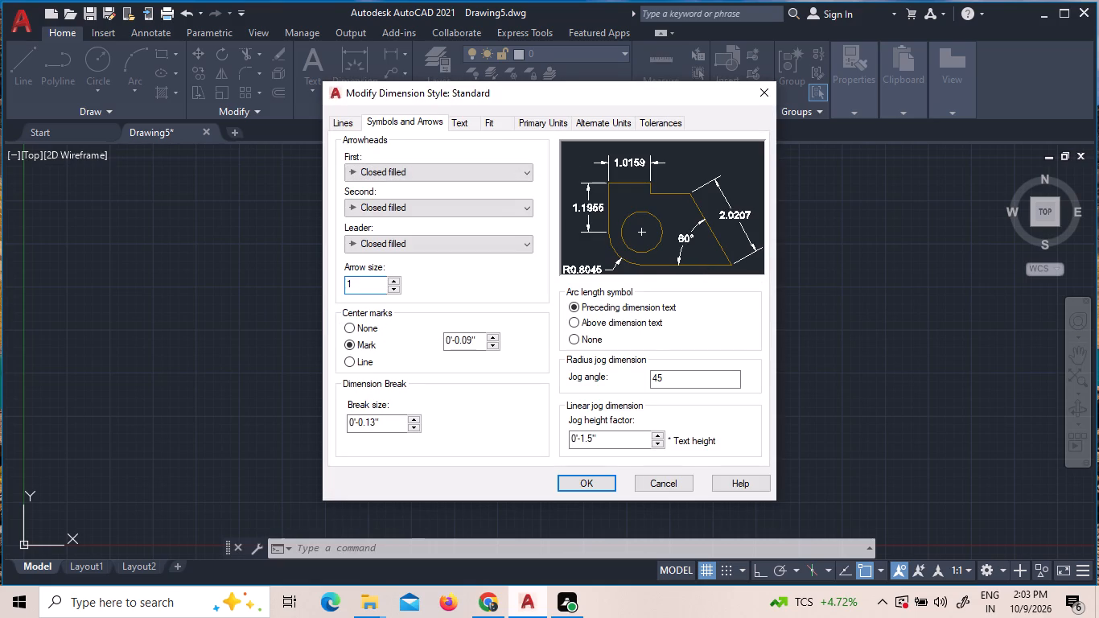
{"action": "key", "text": "shift+quotedbl"}
{"action": "left_click", "coordinate": [462, 118]}
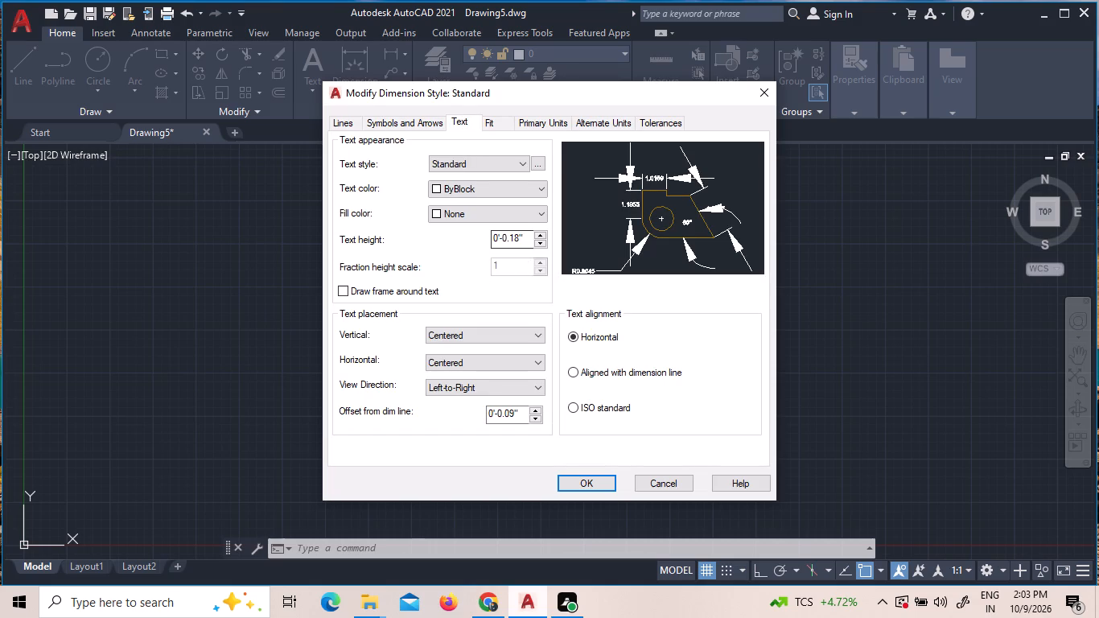
{"action": "left_click_drag", "start_coordinate": [525, 239], "coordinate": [460, 241]}
{"action": "type", "text": "1\""}
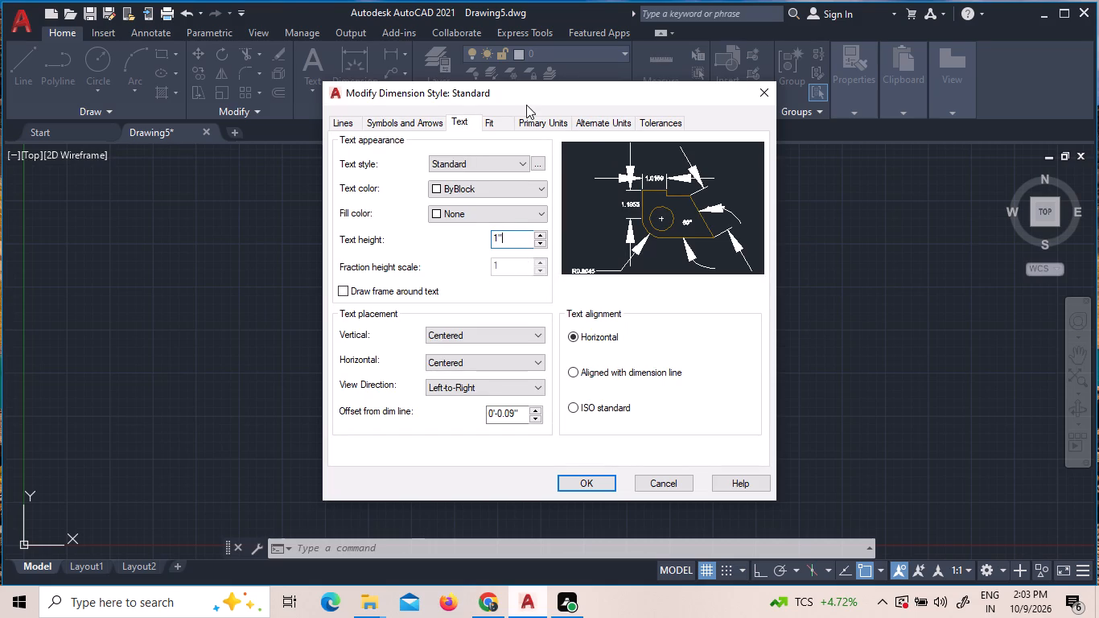
Set the dimension style's primary linear units to Engineering format with whole-inch precision, 0'-0".
{"action": "left_click", "coordinate": [531, 119]}
{"action": "left_click", "coordinate": [493, 182]}
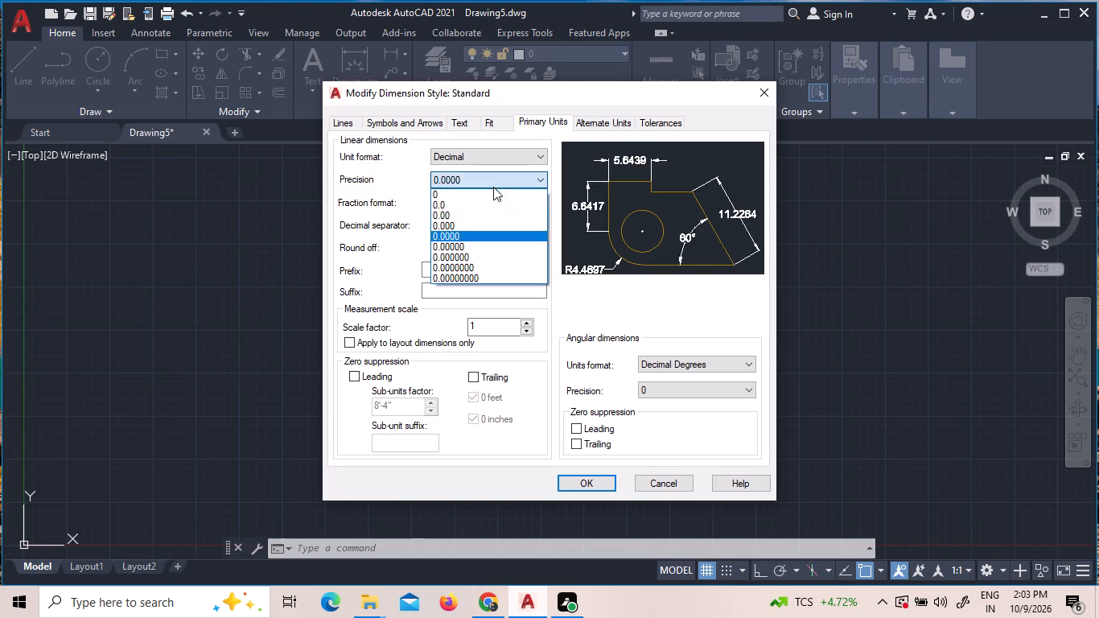
{"action": "left_click", "coordinate": [496, 195]}
{"action": "left_click", "coordinate": [504, 149]}
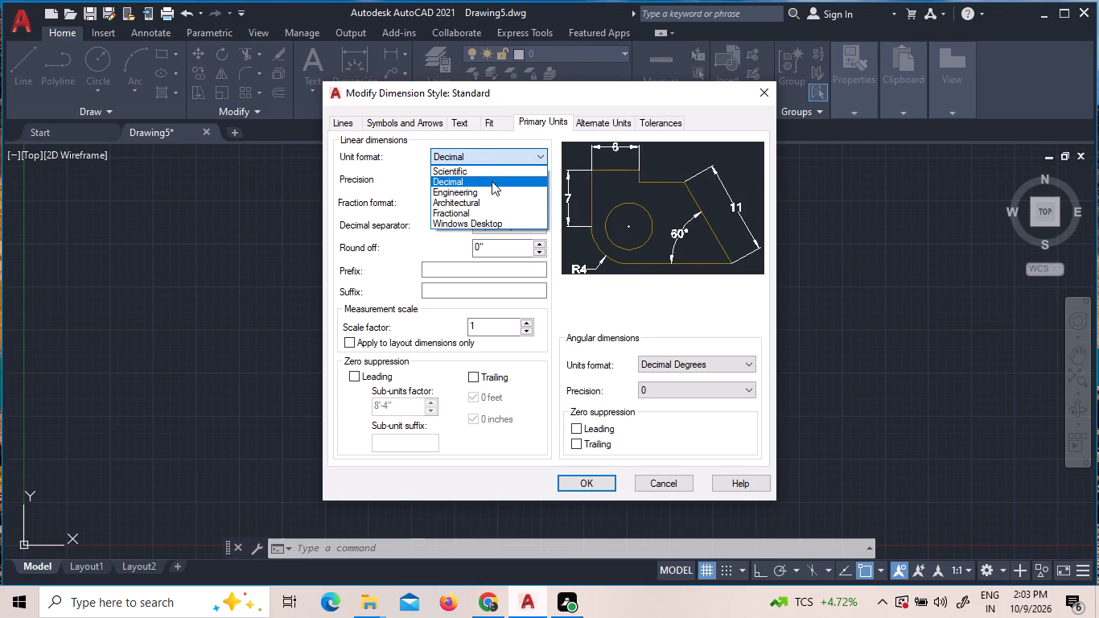
{"action": "left_click", "coordinate": [490, 191]}
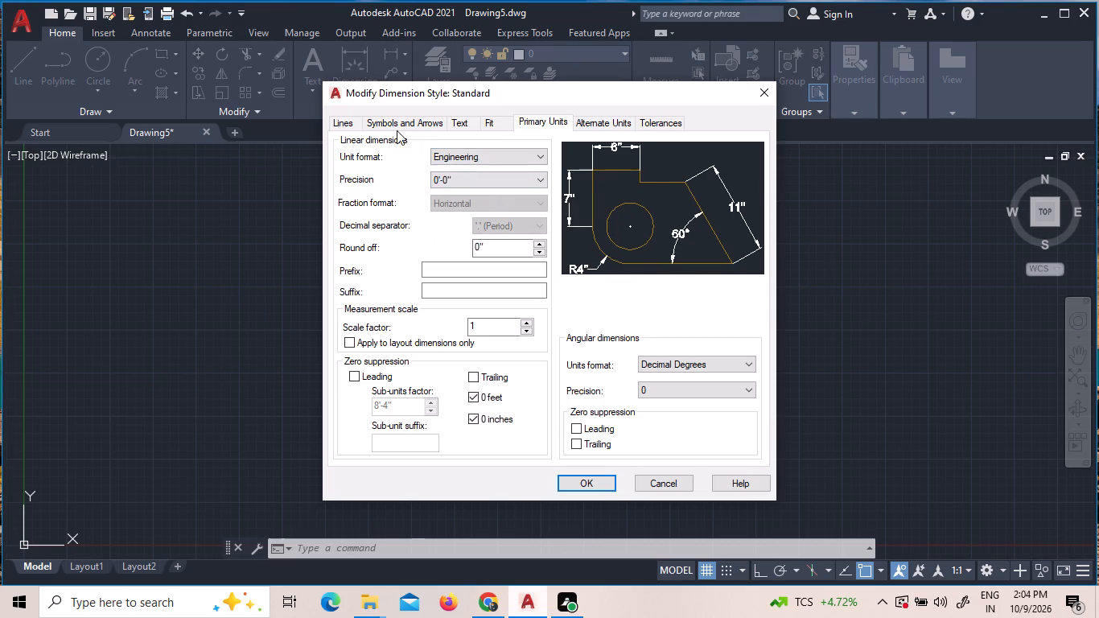
Set the dimension lines' baseline spacing to 1", then save the Standard style and close the Dimension Style Manager.
{"action": "left_click", "coordinate": [348, 127]}
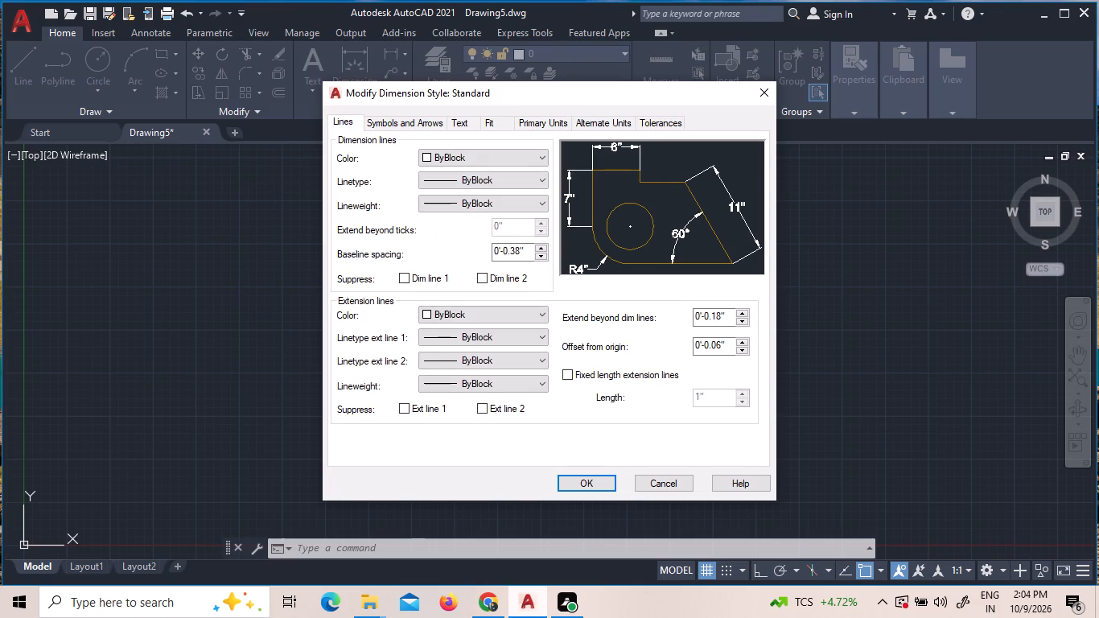
{"action": "left_click_drag", "start_coordinate": [528, 250], "coordinate": [459, 244]}
{"action": "type", "text": "1\""}
{"action": "key", "text": "Return"}
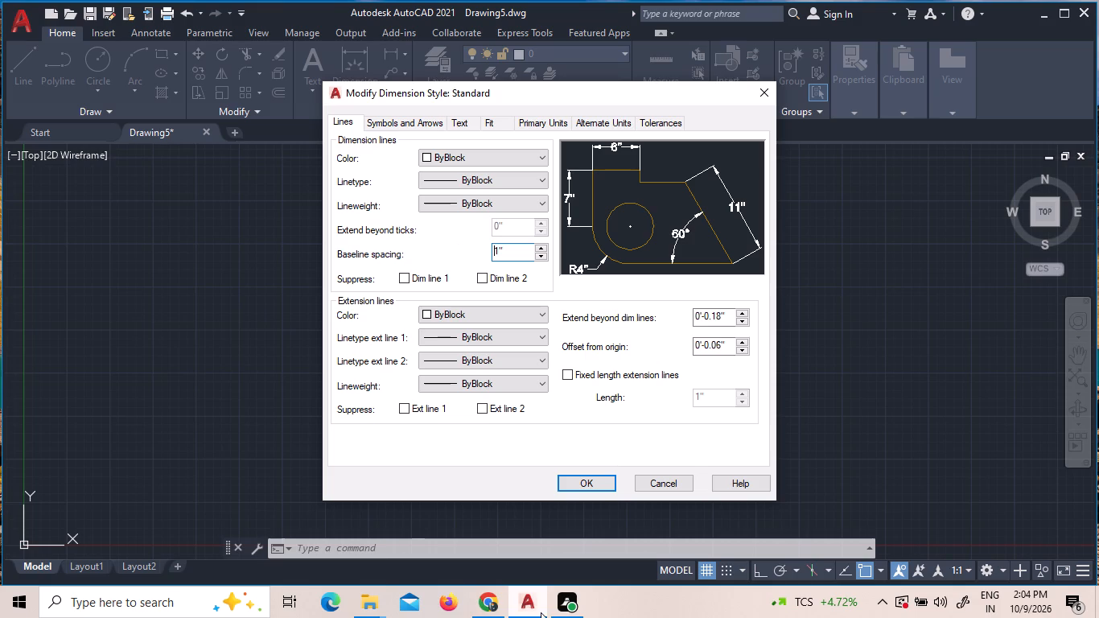
{"action": "left_click", "coordinate": [595, 484]}
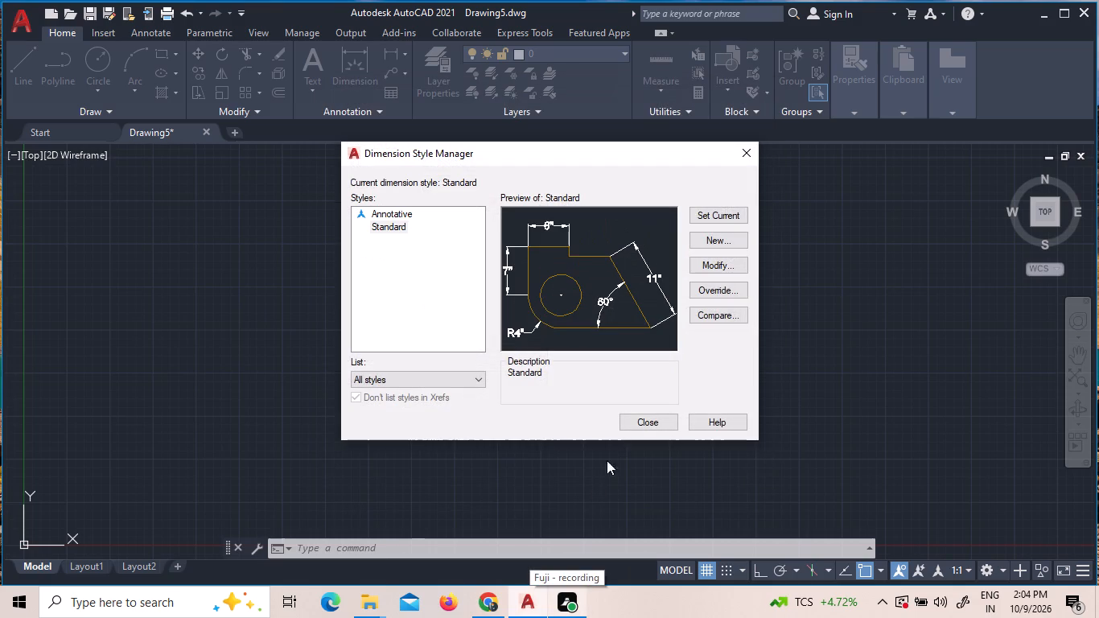
{"action": "left_click", "coordinate": [656, 412]}
{"action": "left_click", "coordinate": [657, 418]}
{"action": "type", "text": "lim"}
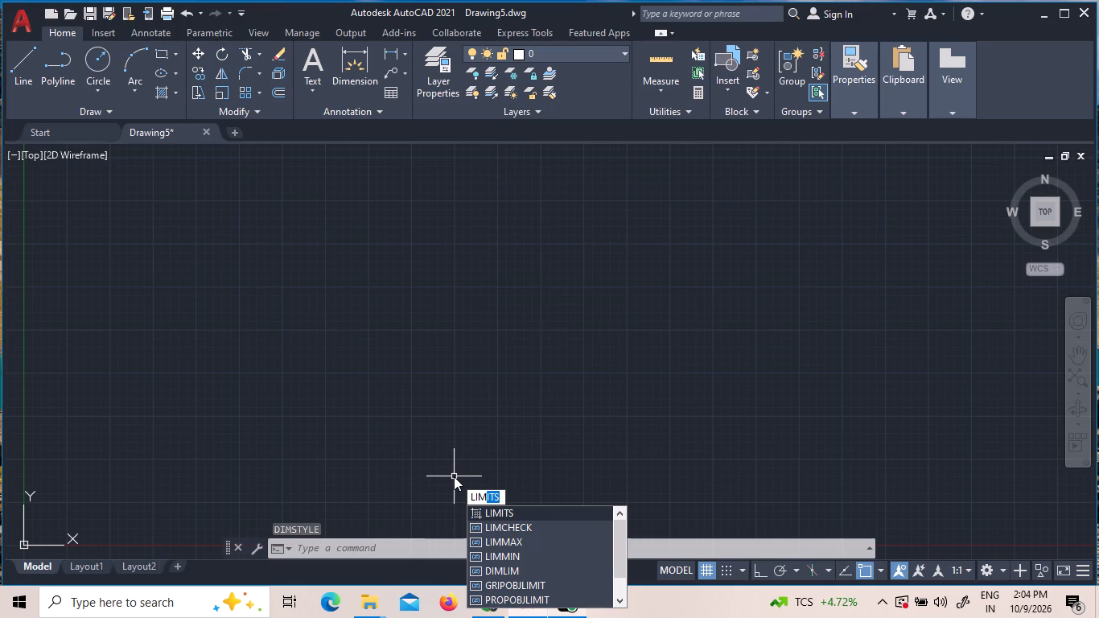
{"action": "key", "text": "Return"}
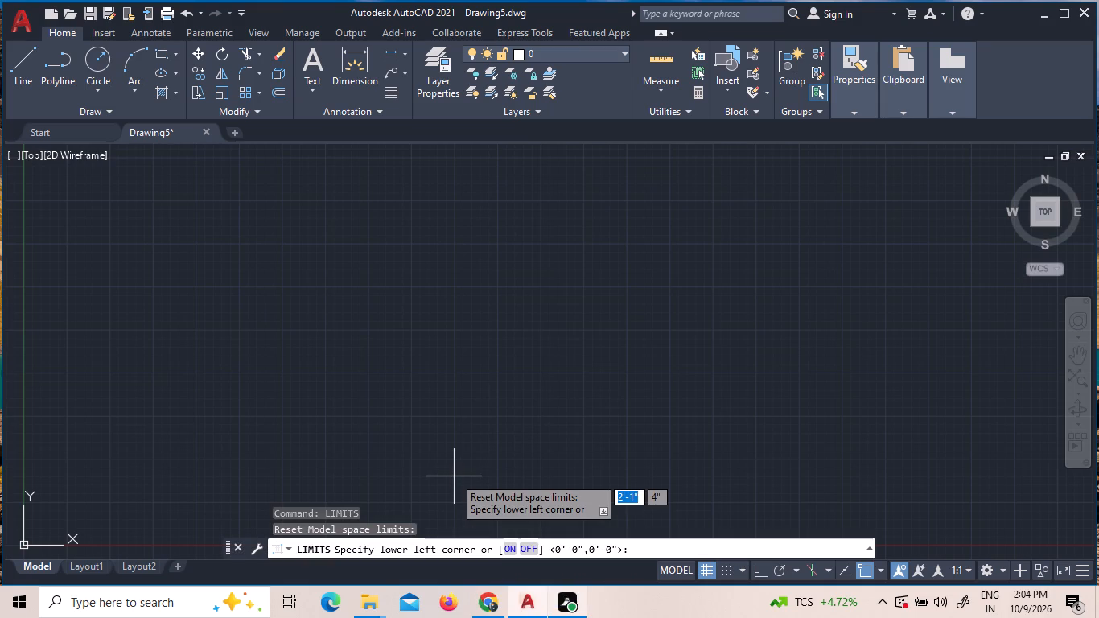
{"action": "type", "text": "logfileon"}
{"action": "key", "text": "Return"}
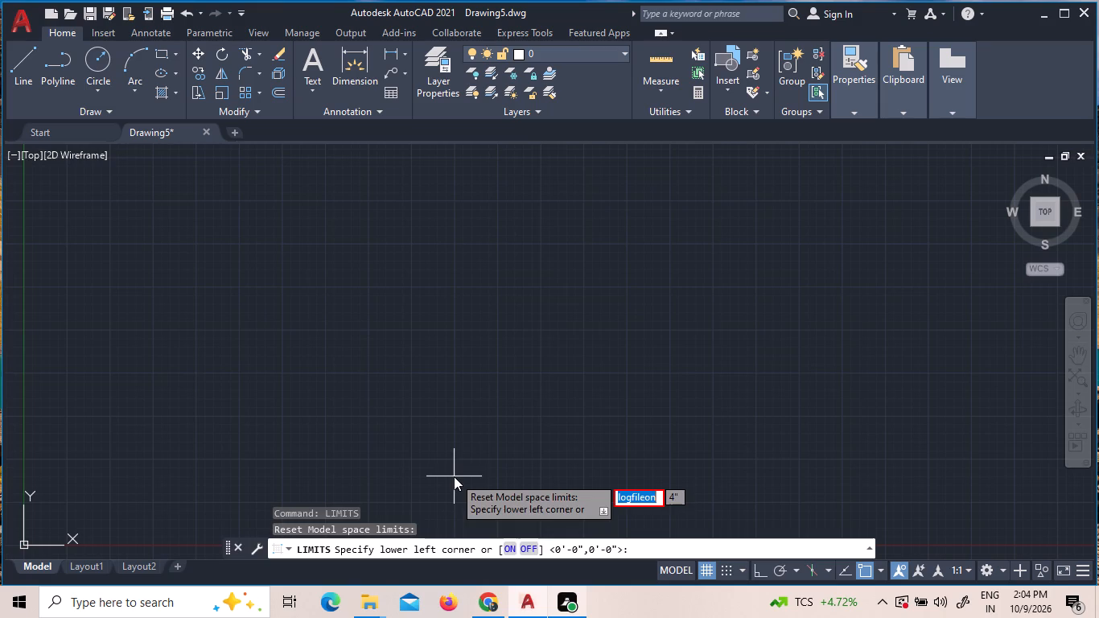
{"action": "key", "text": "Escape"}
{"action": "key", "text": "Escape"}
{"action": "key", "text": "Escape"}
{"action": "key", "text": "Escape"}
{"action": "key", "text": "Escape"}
Turn on command log recording with LOGFILEON.
{"action": "type", "text": "log"}
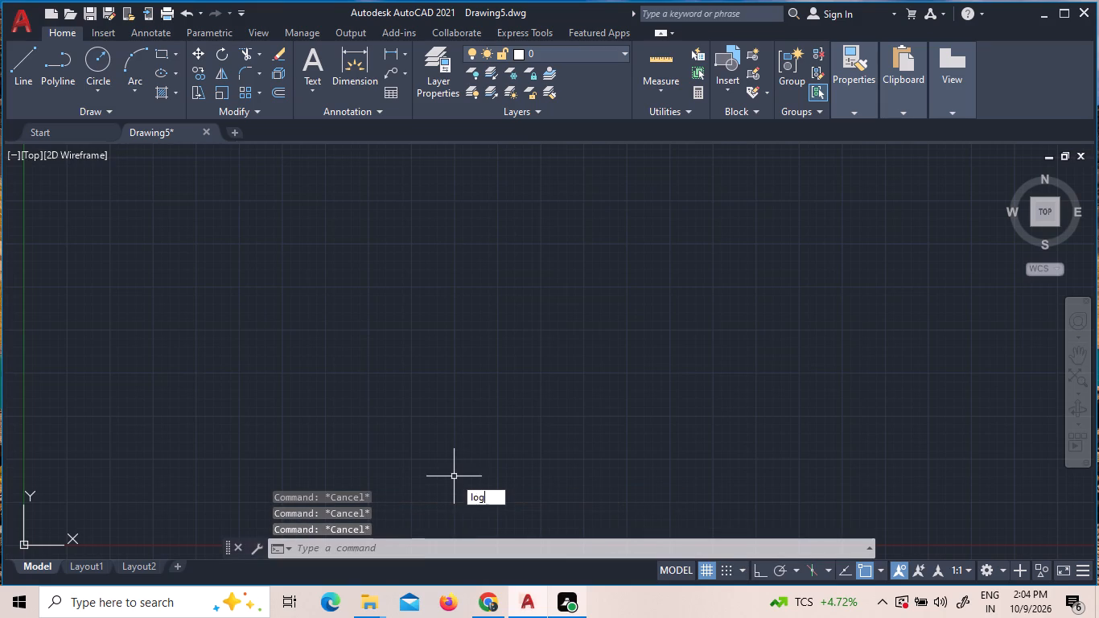
{"action": "key", "text": "Return"}
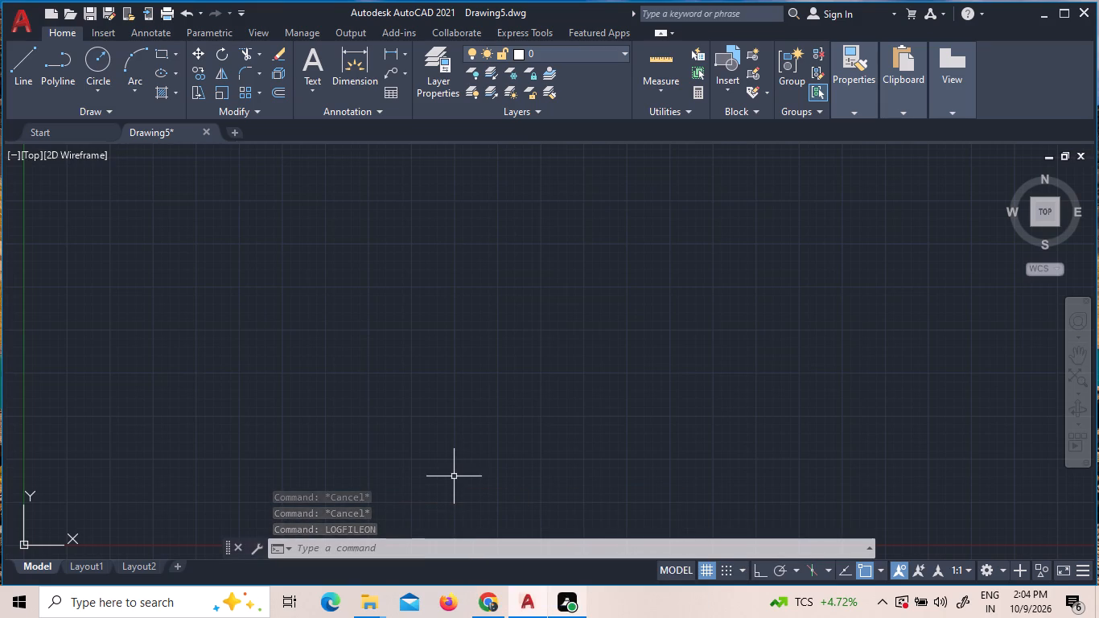
Set the model space limits from the default 0,0 lower-left corner to an upper-right corner at 100',100'.
{"action": "type", "text": "limits"}
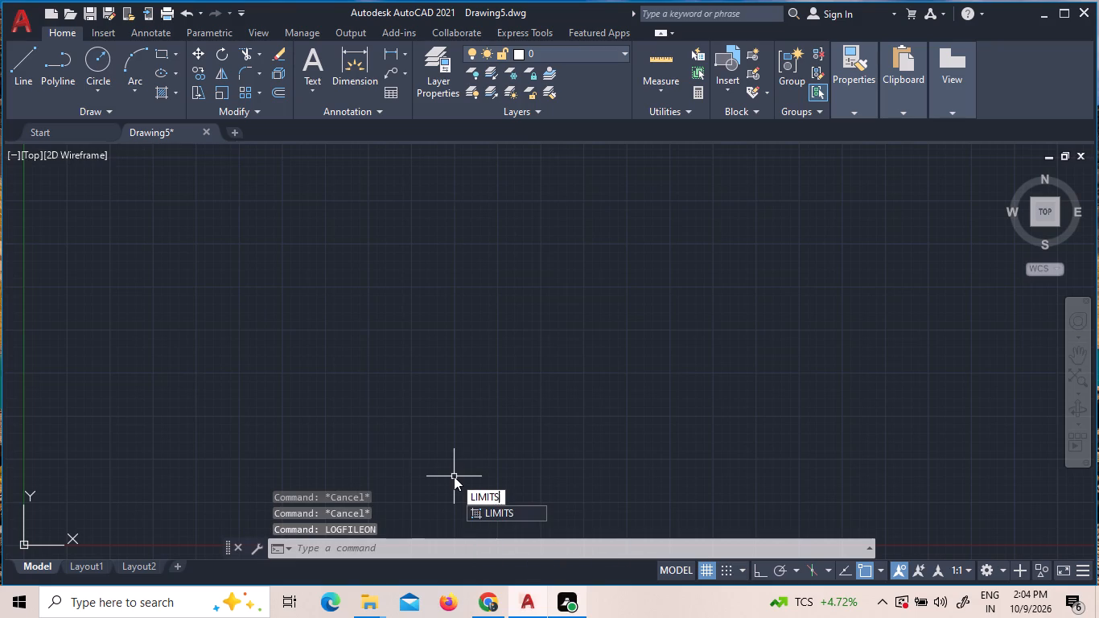
{"action": "key", "text": "Return"}
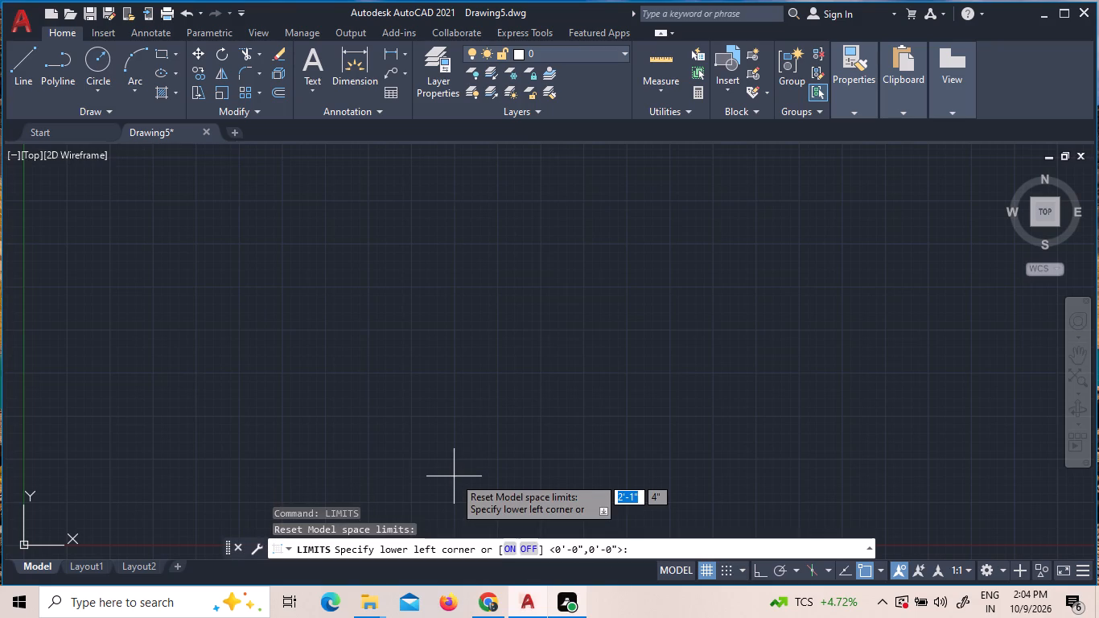
{"action": "key", "text": "Return"}
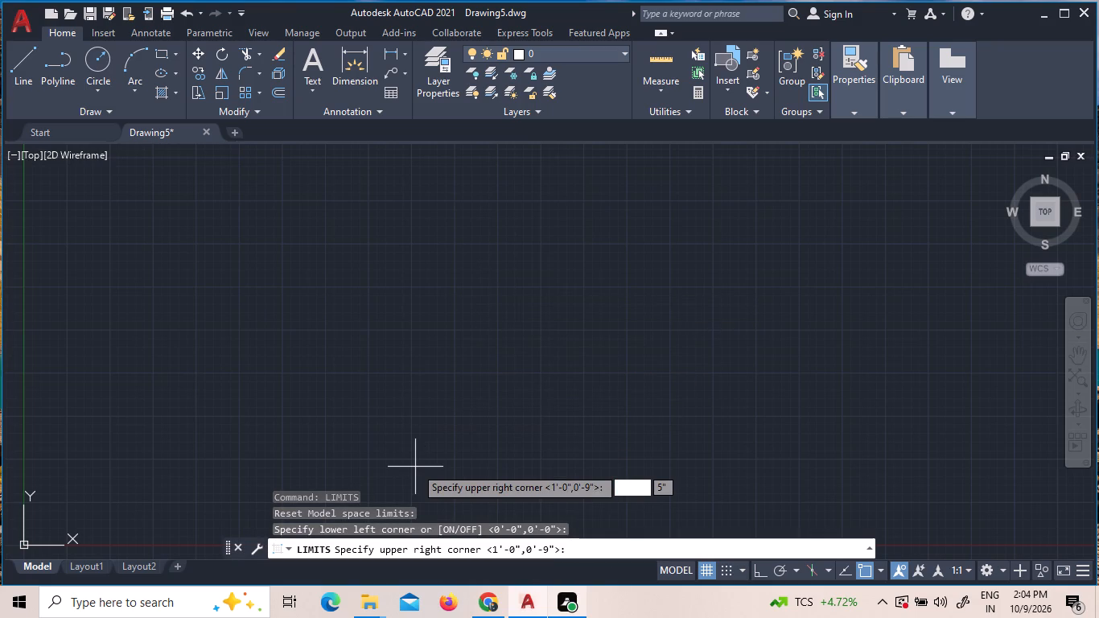
{"action": "key", "text": "1"}
{"action": "type", "text": "00"}
{"action": "key", "text": "apostrophe"}
{"action": "type", "text": ",100"}
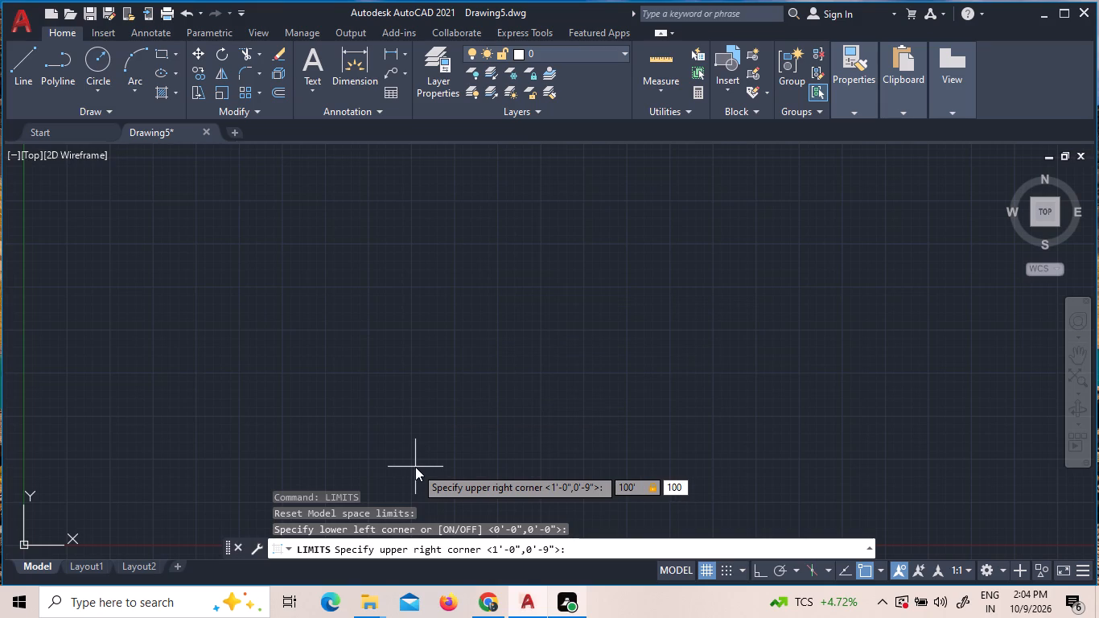
{"action": "key", "text": "apostrophe"}
{"action": "key", "text": "Return"}
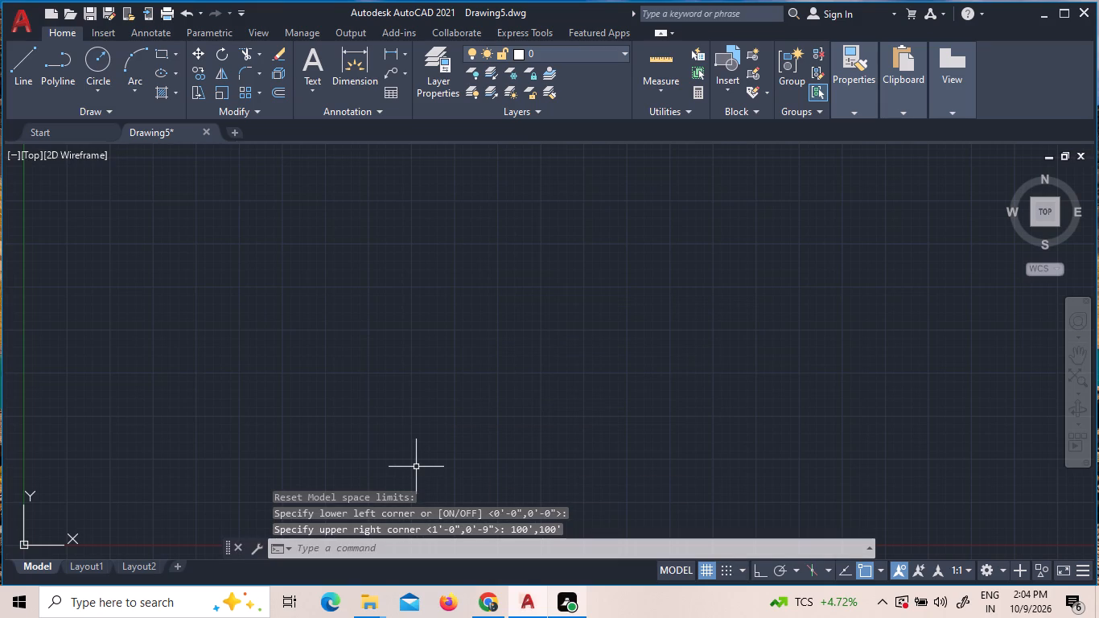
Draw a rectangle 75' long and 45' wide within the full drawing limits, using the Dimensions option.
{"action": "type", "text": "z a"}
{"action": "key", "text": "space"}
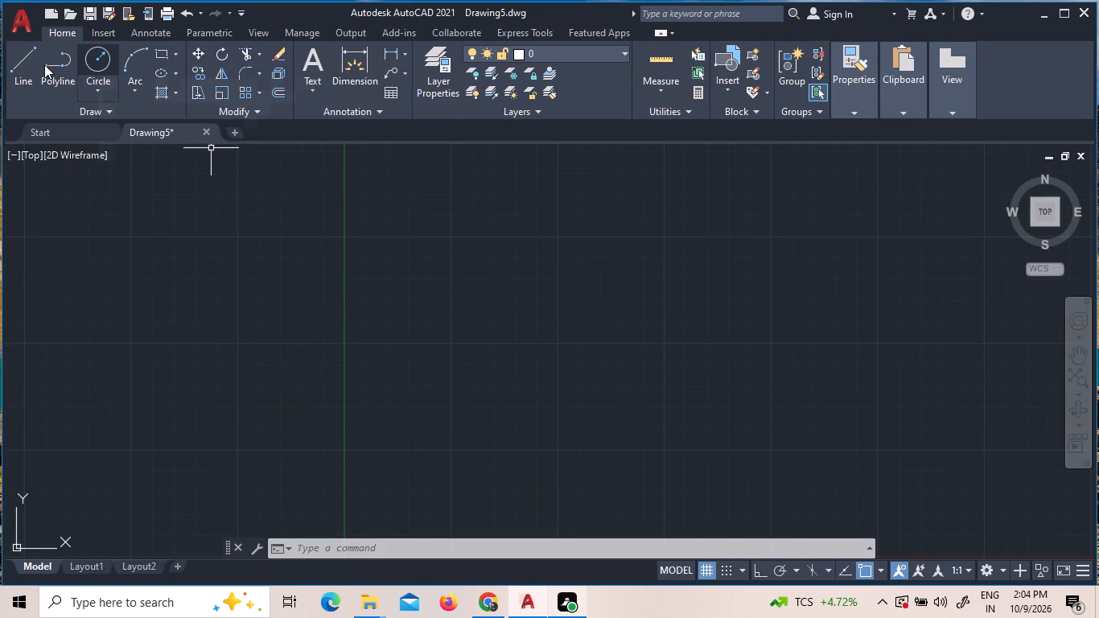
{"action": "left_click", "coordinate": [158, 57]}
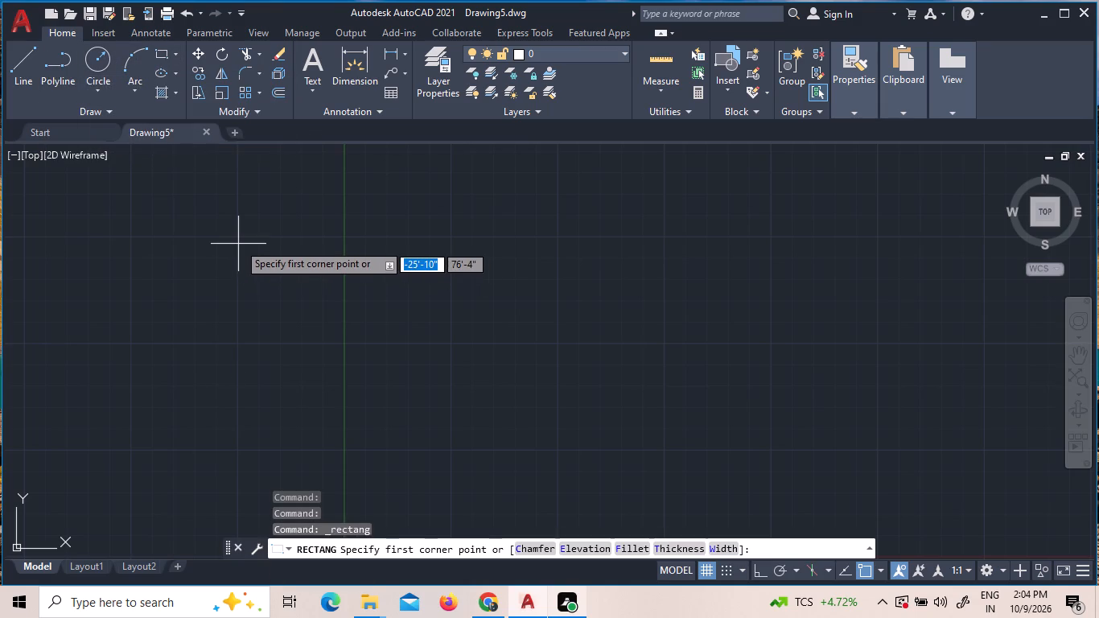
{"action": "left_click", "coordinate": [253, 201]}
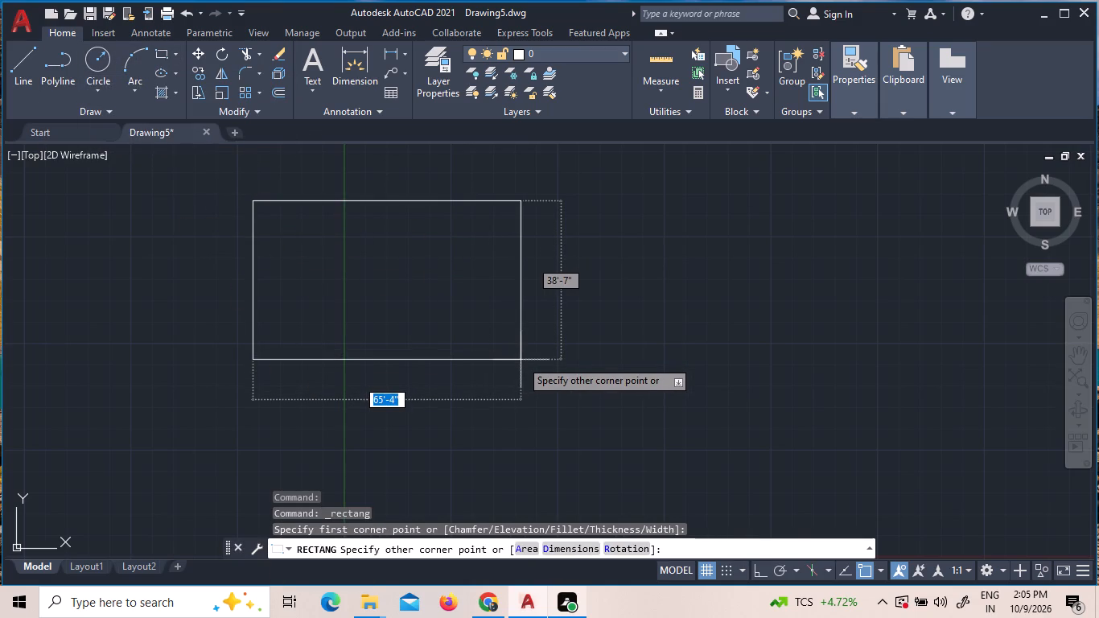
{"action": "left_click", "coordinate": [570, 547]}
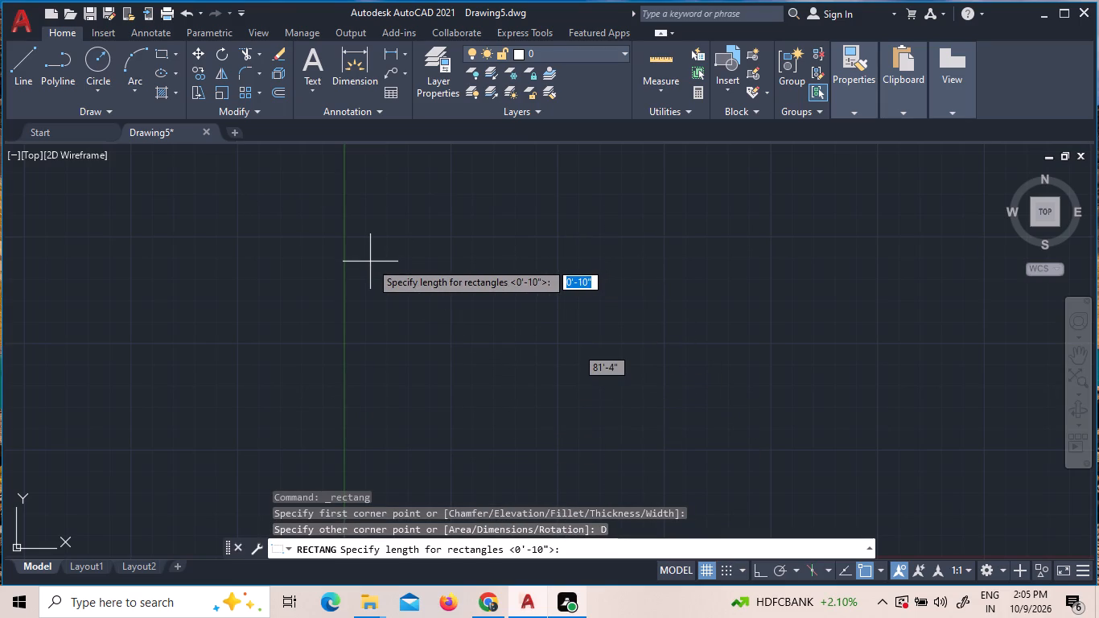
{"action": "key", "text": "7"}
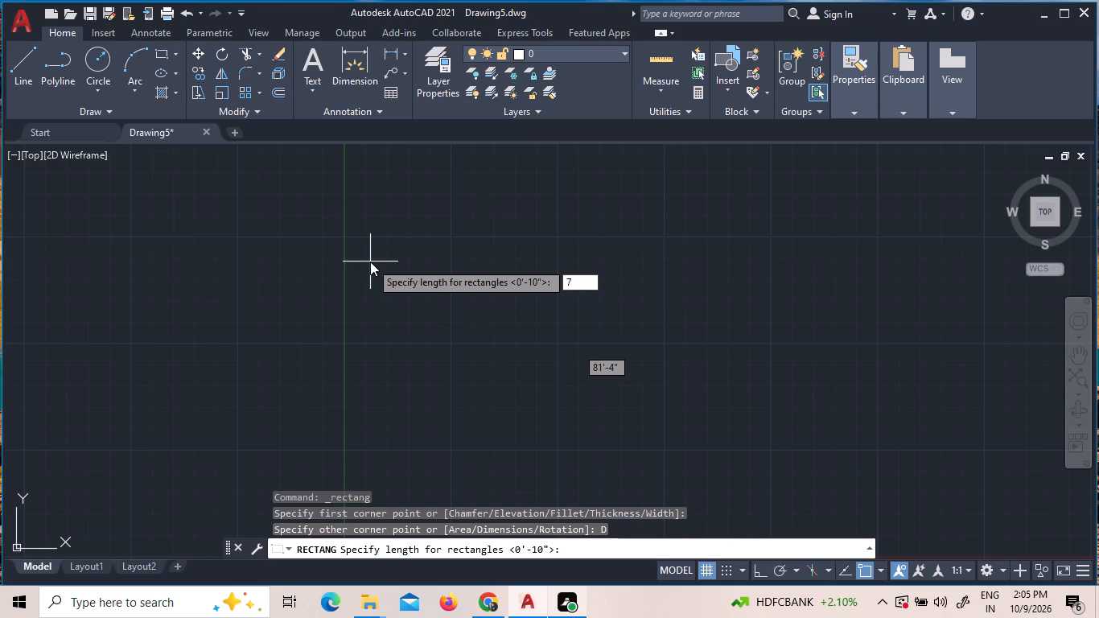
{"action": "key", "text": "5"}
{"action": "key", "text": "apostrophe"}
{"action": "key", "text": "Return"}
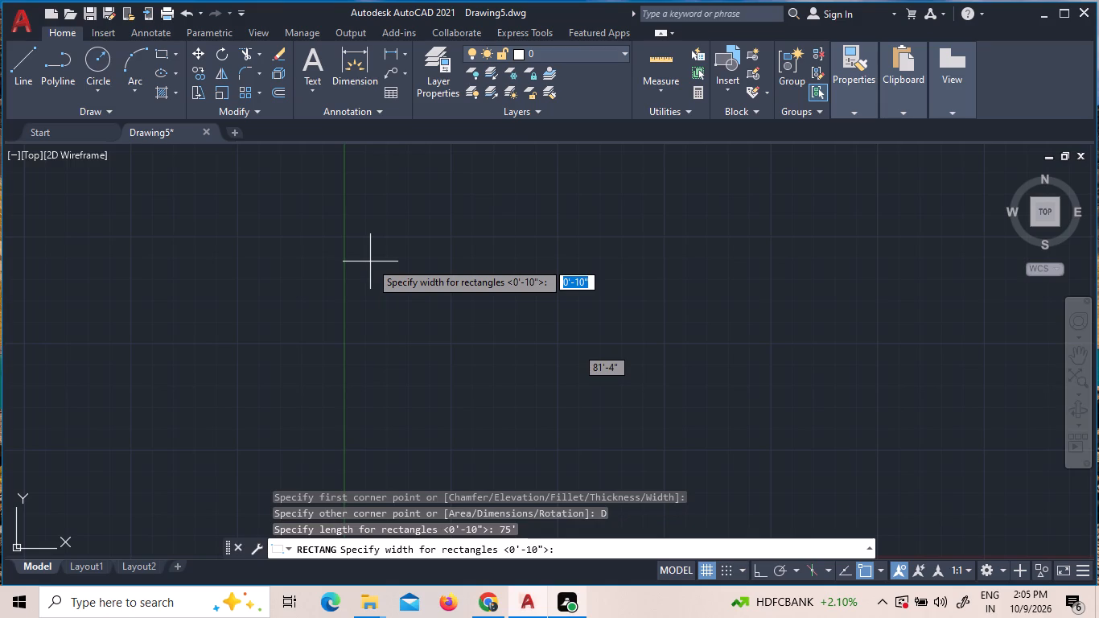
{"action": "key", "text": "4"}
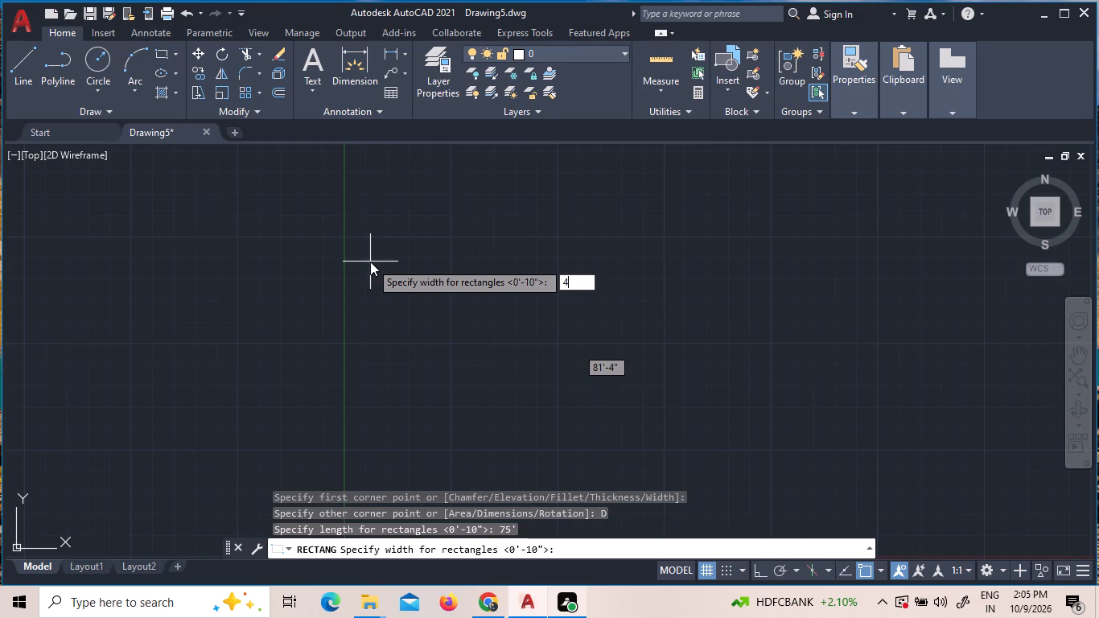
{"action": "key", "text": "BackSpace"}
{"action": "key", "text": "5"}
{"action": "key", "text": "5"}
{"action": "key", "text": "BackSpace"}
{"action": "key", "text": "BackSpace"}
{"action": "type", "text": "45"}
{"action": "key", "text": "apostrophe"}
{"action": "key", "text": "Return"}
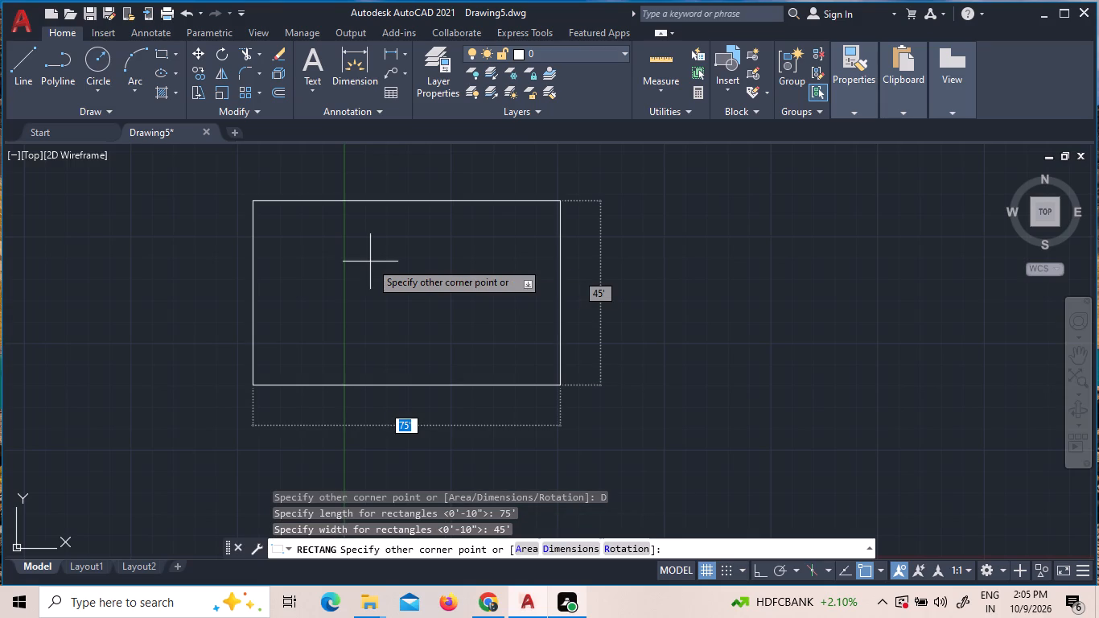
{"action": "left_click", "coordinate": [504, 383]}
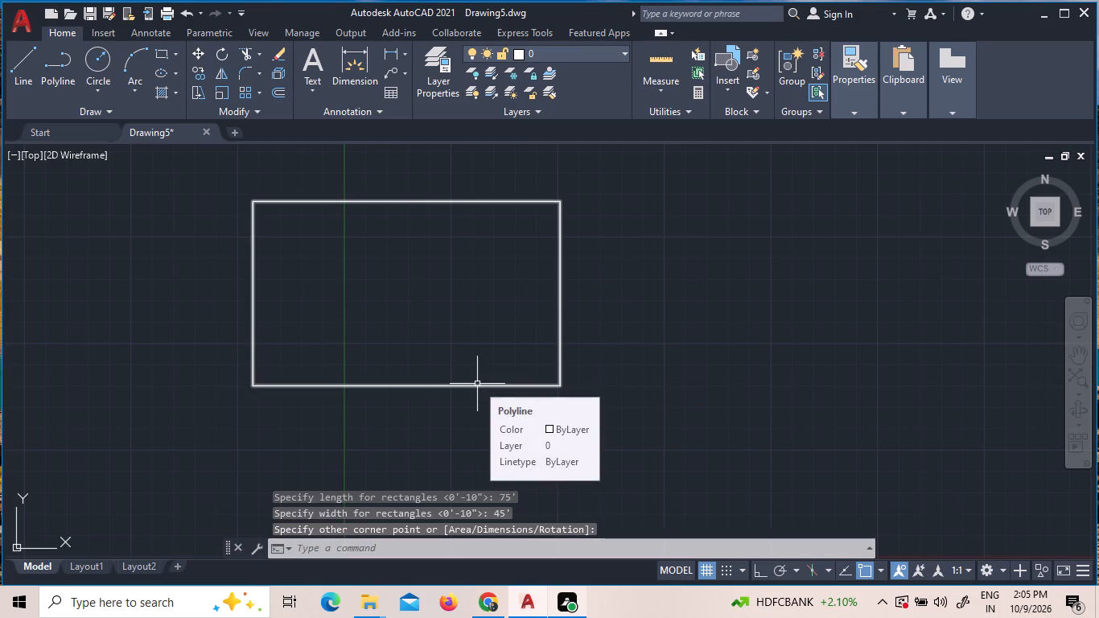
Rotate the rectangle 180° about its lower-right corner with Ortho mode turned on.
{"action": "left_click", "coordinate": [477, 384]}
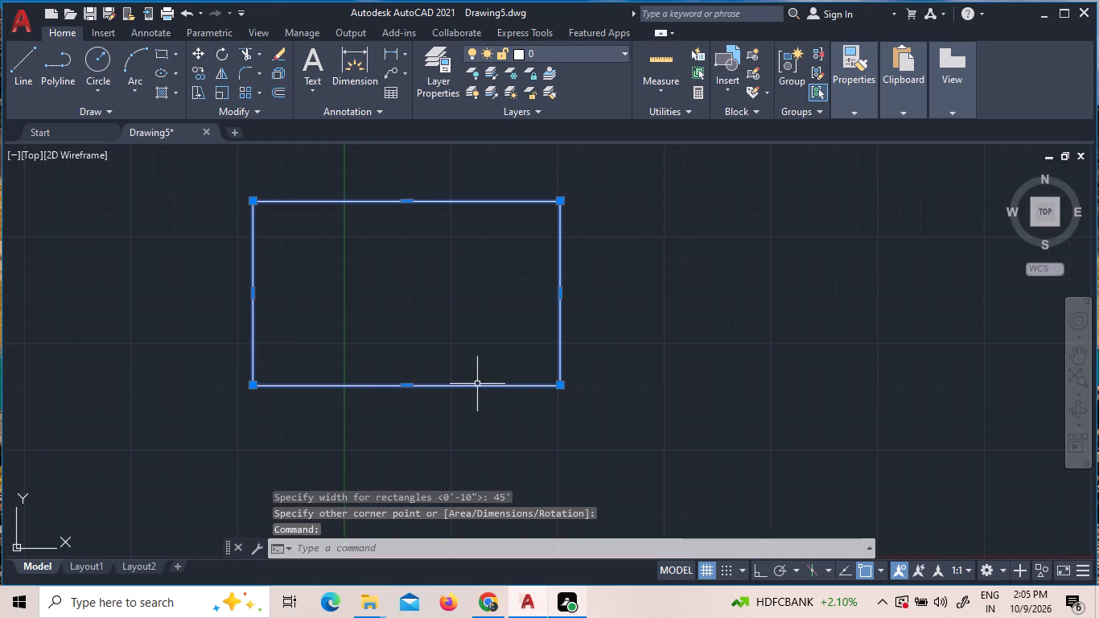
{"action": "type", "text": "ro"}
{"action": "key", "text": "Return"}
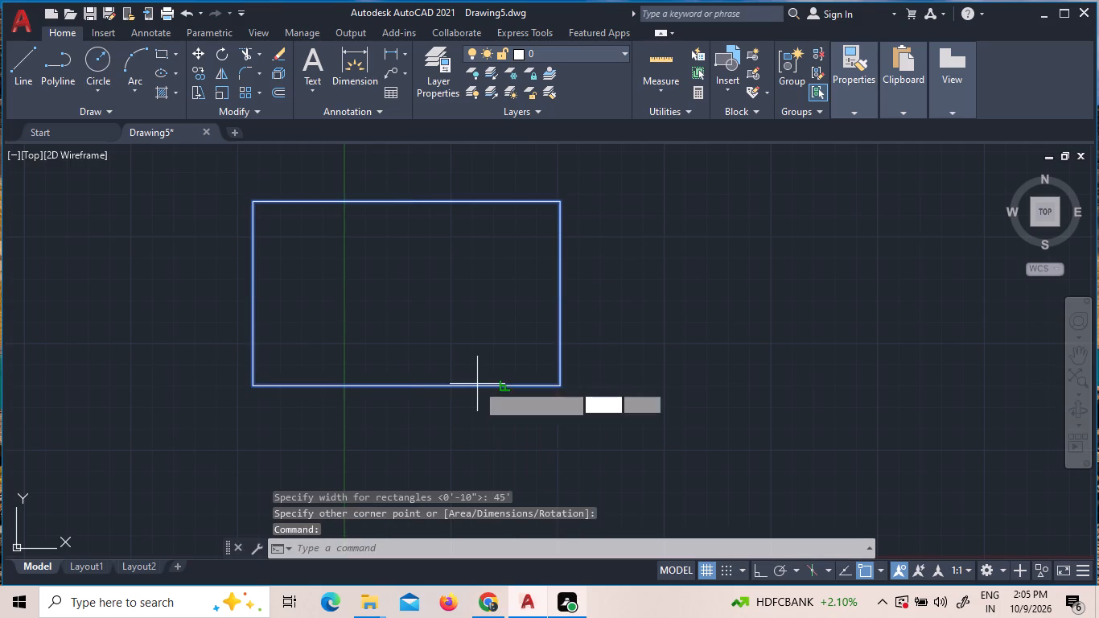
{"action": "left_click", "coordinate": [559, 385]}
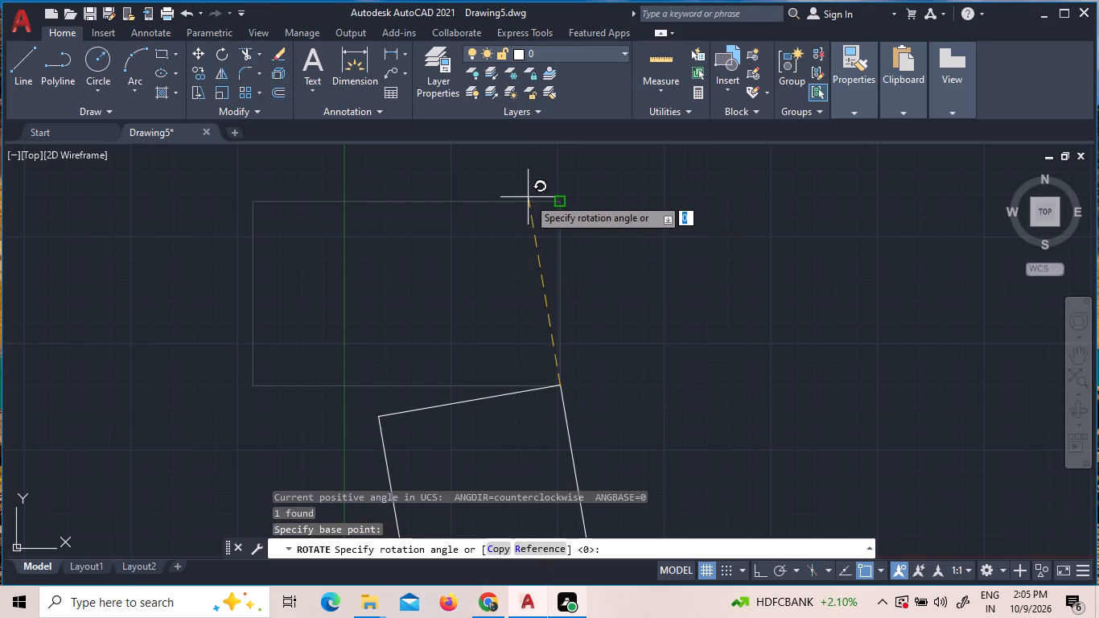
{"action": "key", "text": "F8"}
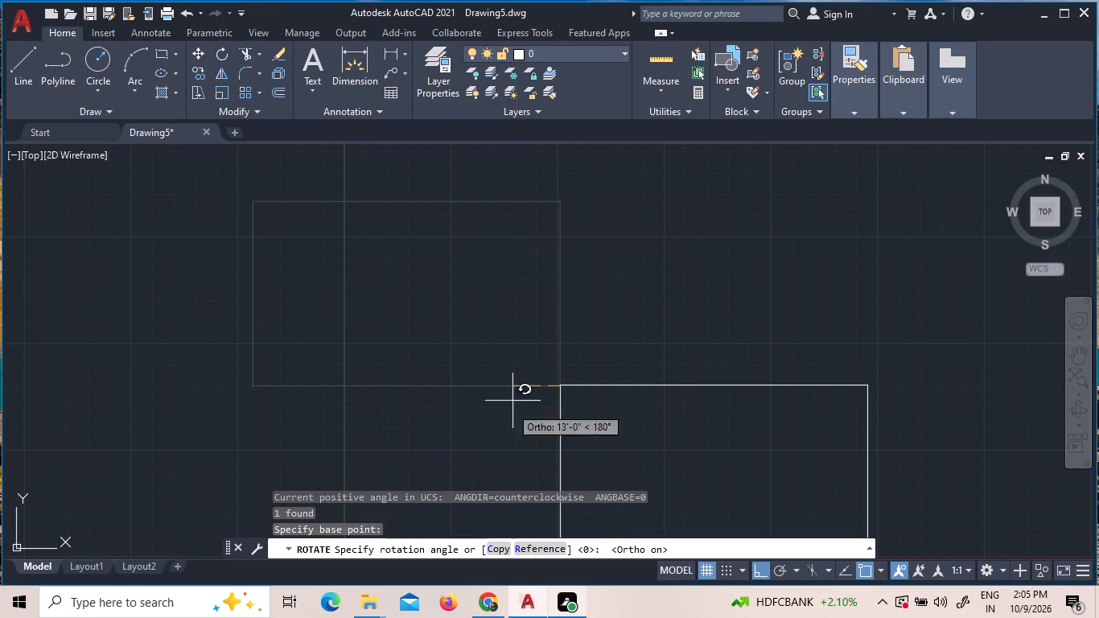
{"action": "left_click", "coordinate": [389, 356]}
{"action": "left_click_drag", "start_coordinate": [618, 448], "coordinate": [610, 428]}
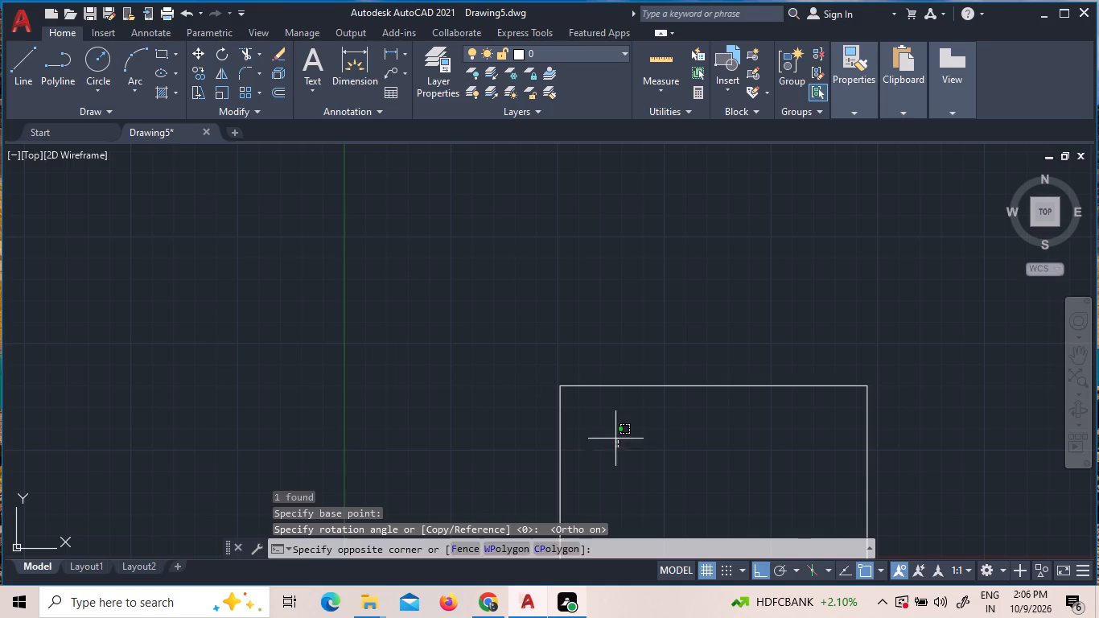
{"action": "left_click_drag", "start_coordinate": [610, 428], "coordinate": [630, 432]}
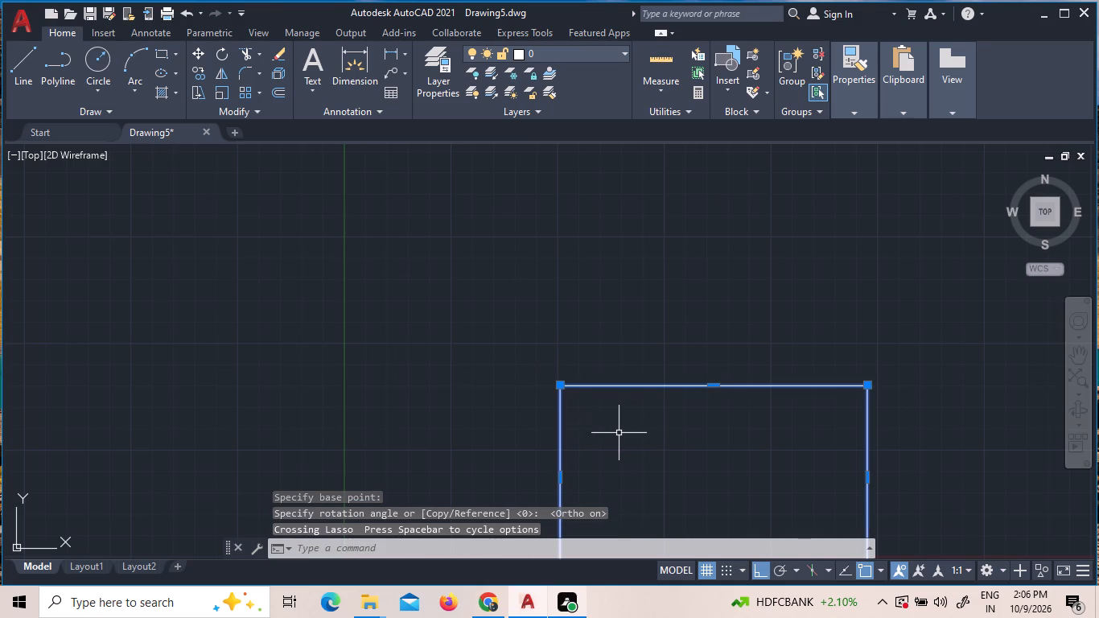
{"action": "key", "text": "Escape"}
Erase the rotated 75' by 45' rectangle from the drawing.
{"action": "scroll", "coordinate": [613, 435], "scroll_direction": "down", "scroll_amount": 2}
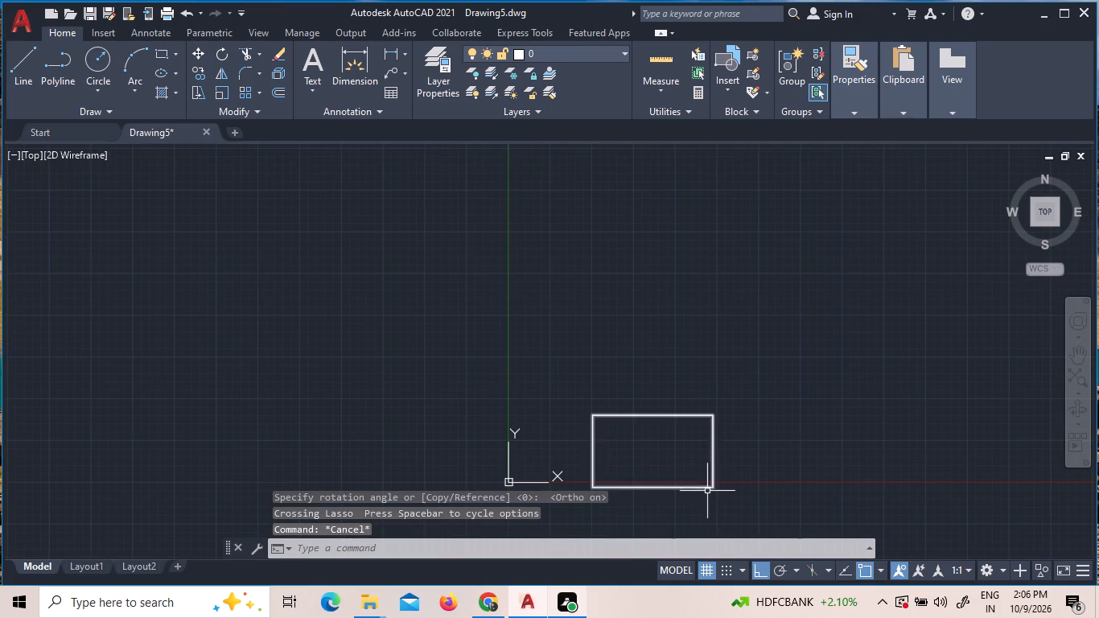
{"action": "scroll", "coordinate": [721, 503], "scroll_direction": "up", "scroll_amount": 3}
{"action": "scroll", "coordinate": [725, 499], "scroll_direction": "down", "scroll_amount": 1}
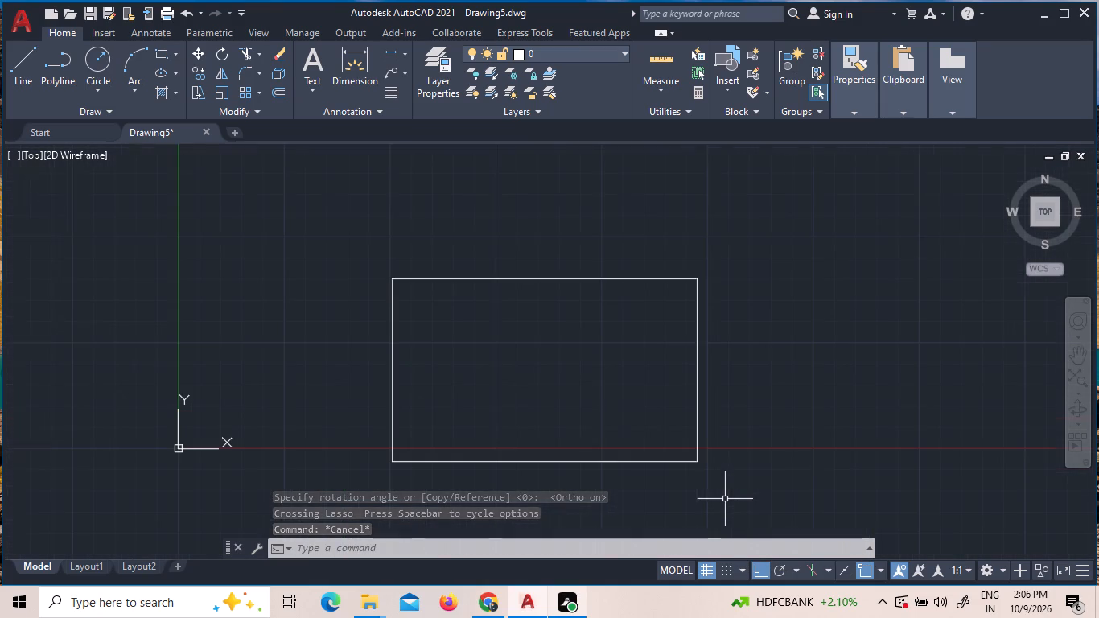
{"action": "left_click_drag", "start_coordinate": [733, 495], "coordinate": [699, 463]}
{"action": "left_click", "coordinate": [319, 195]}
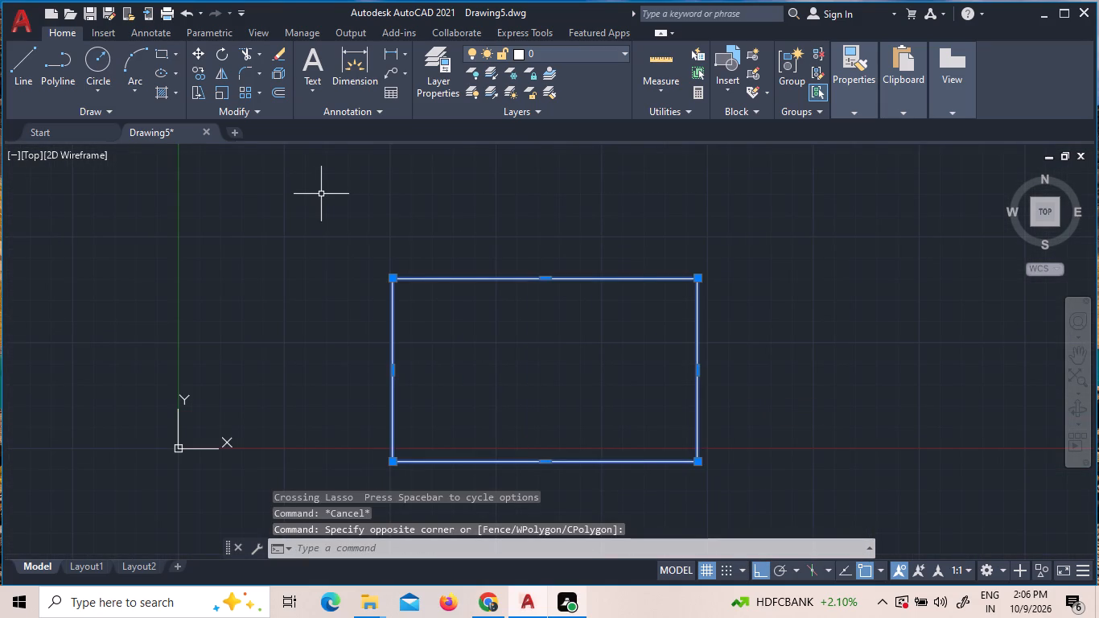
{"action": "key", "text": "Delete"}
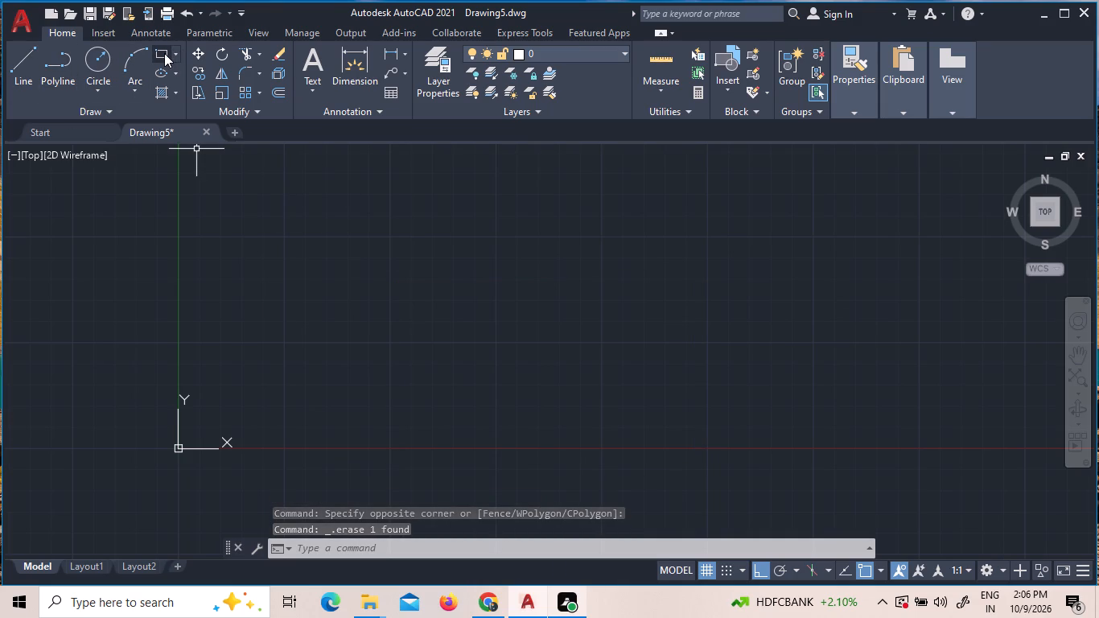
Draw an upright closed rectangle near the origin from Line segments, 45' wide and 75' high.
{"action": "left_click", "coordinate": [23, 66]}
{"action": "left_click", "coordinate": [345, 421]}
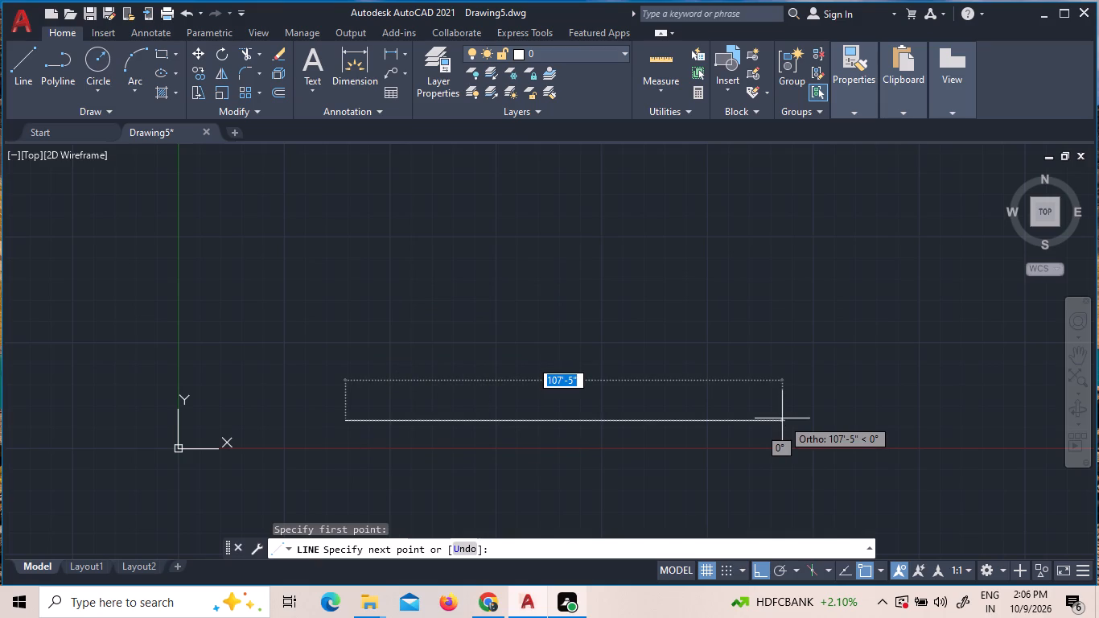
{"action": "type", "text": "45'"}
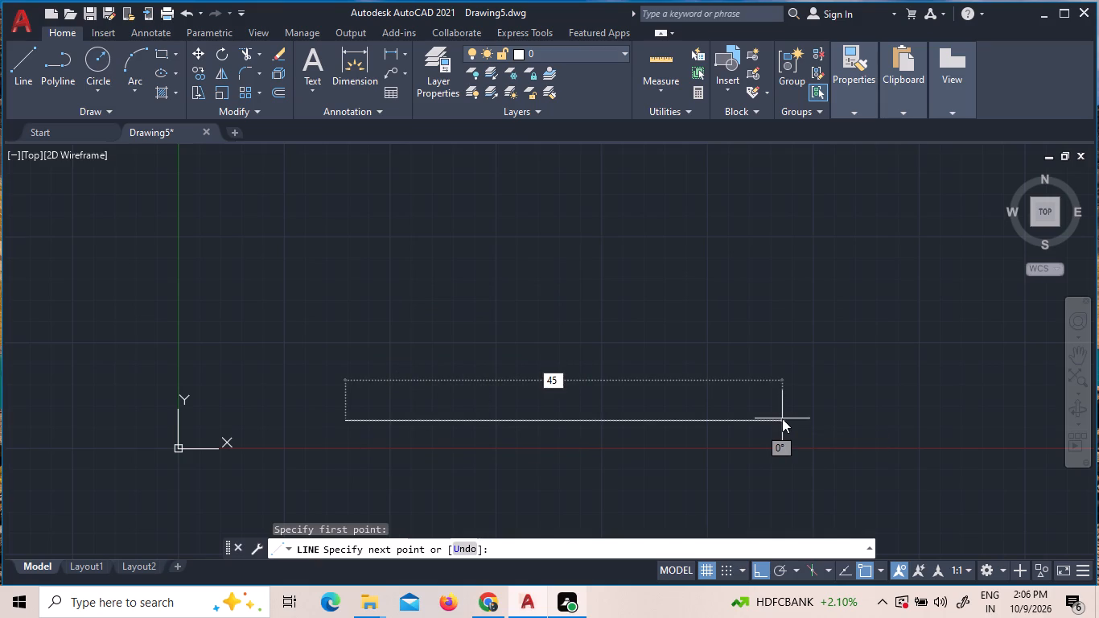
{"action": "key", "text": "Return"}
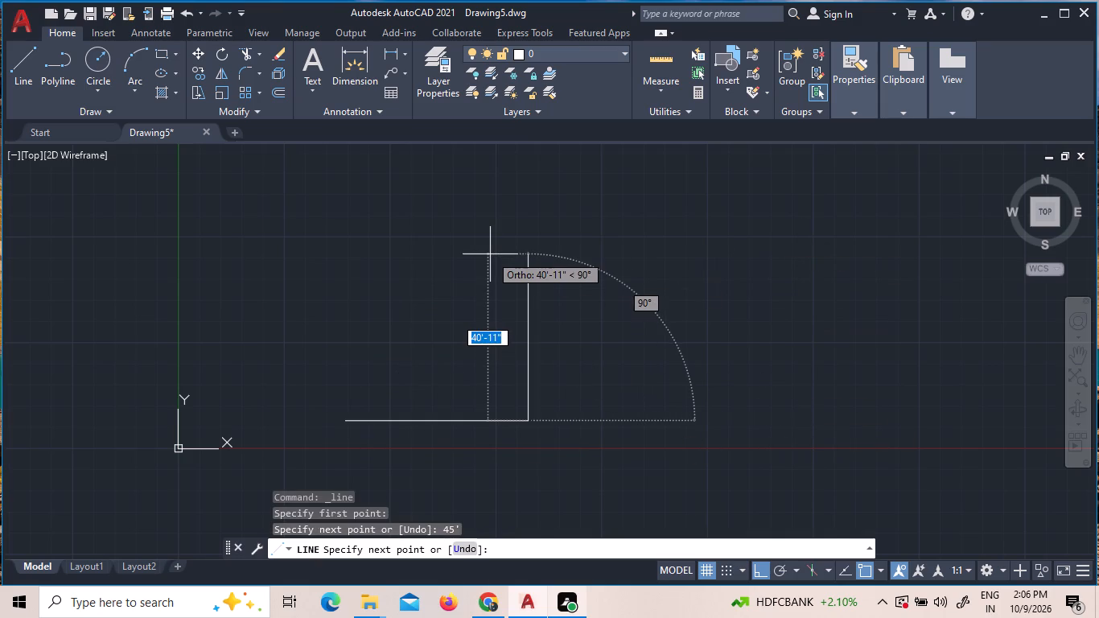
{"action": "type", "text": "75"}
{"action": "key", "text": "apostrophe"}
{"action": "key", "text": "Return"}
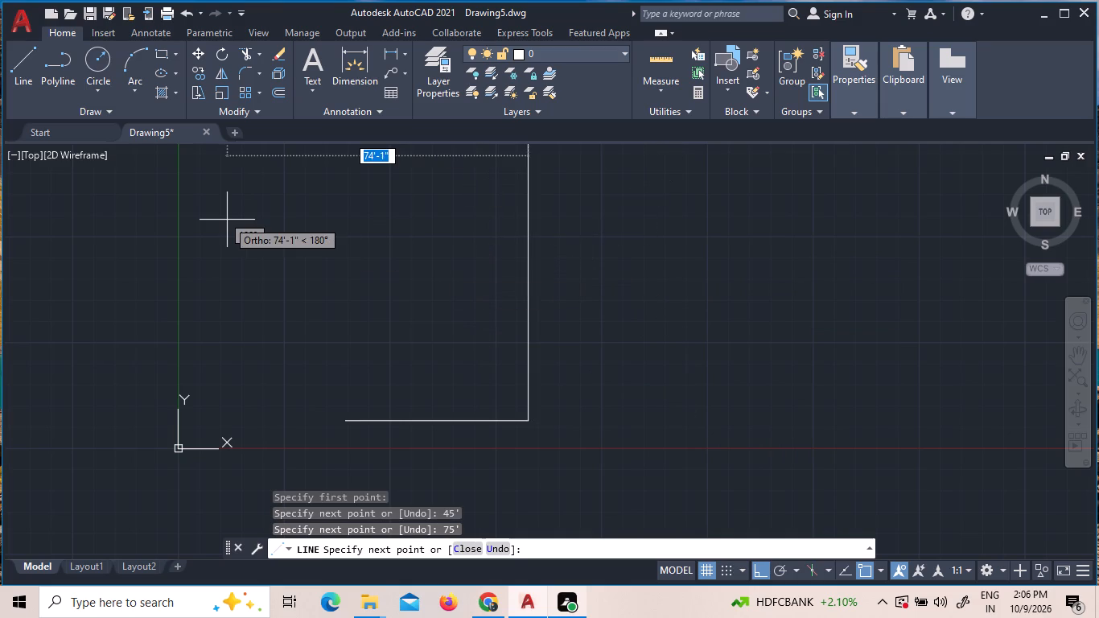
{"action": "type", "text": "45'"}
{"action": "key", "text": "Return"}
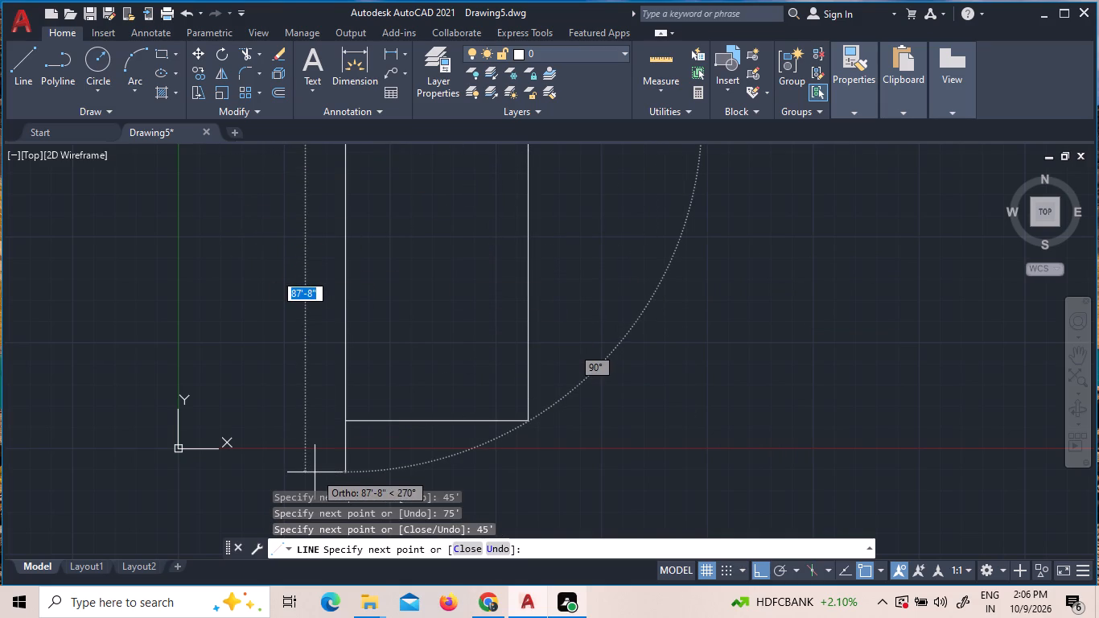
{"action": "type", "text": "c"}
{"action": "key", "text": "space"}
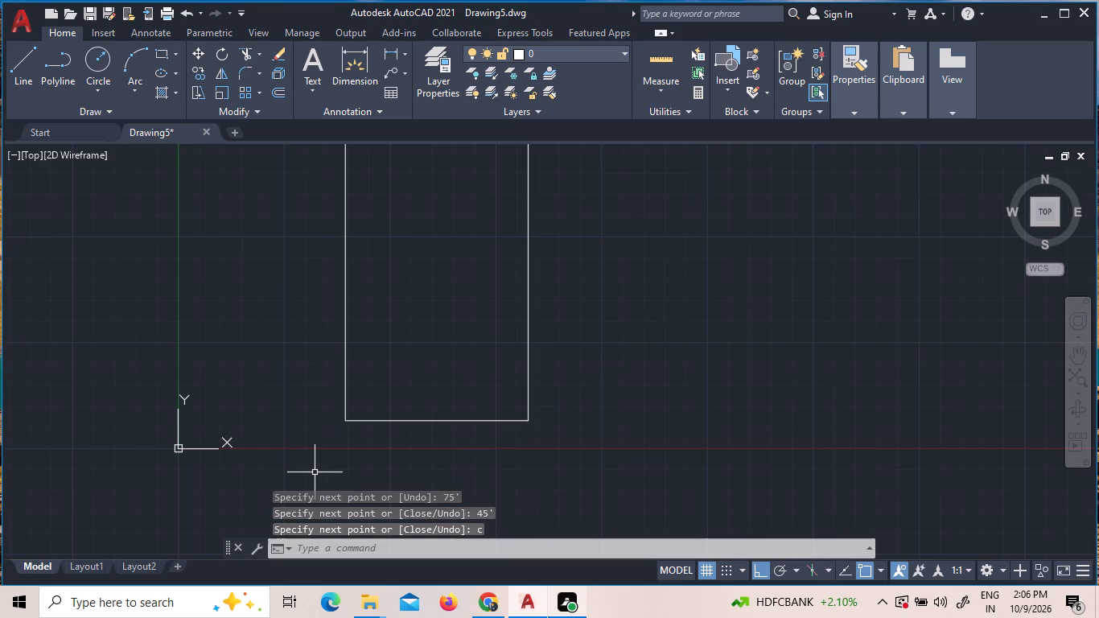
{"action": "key", "text": "Return"}
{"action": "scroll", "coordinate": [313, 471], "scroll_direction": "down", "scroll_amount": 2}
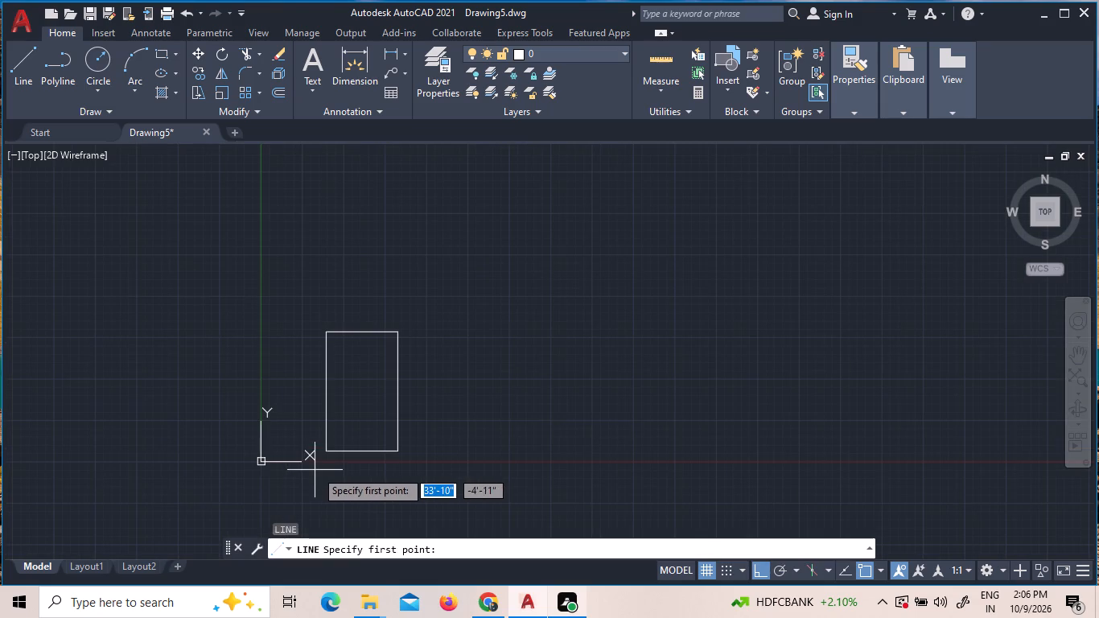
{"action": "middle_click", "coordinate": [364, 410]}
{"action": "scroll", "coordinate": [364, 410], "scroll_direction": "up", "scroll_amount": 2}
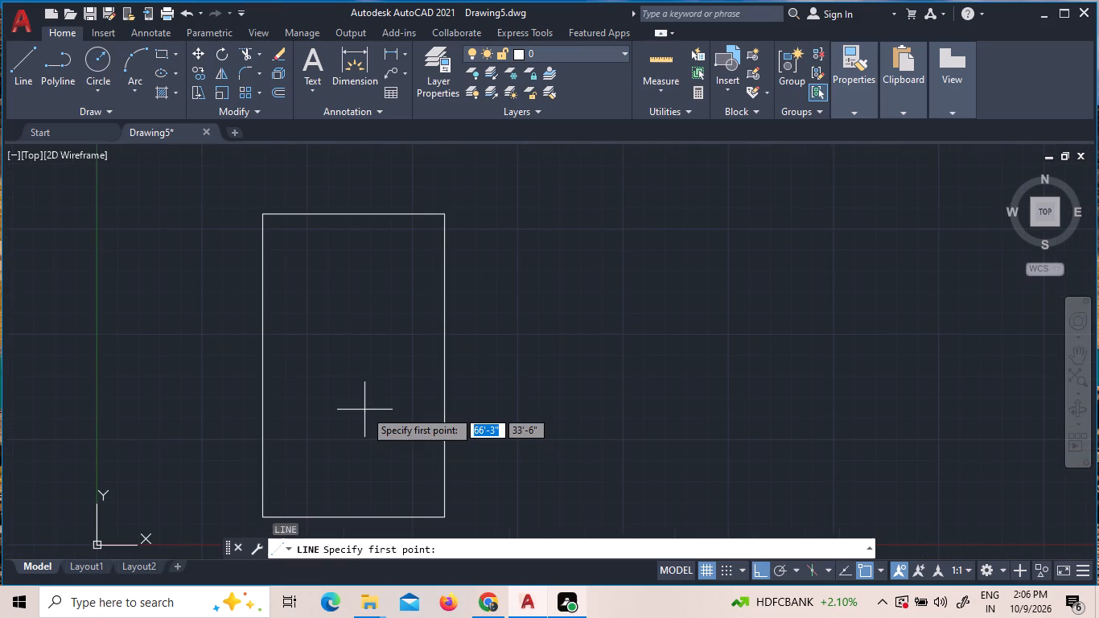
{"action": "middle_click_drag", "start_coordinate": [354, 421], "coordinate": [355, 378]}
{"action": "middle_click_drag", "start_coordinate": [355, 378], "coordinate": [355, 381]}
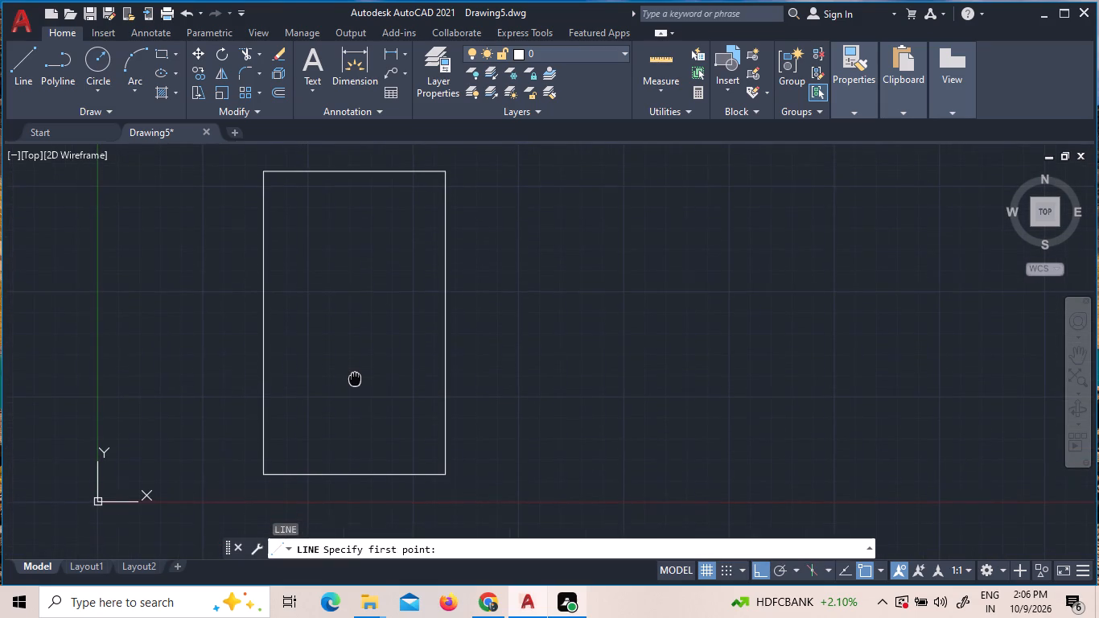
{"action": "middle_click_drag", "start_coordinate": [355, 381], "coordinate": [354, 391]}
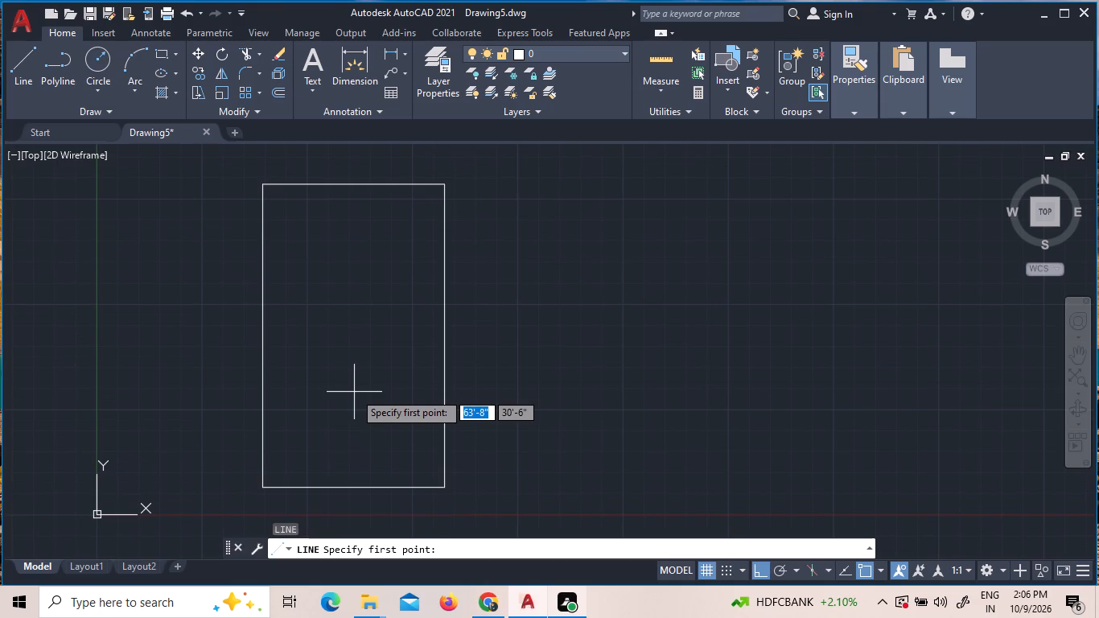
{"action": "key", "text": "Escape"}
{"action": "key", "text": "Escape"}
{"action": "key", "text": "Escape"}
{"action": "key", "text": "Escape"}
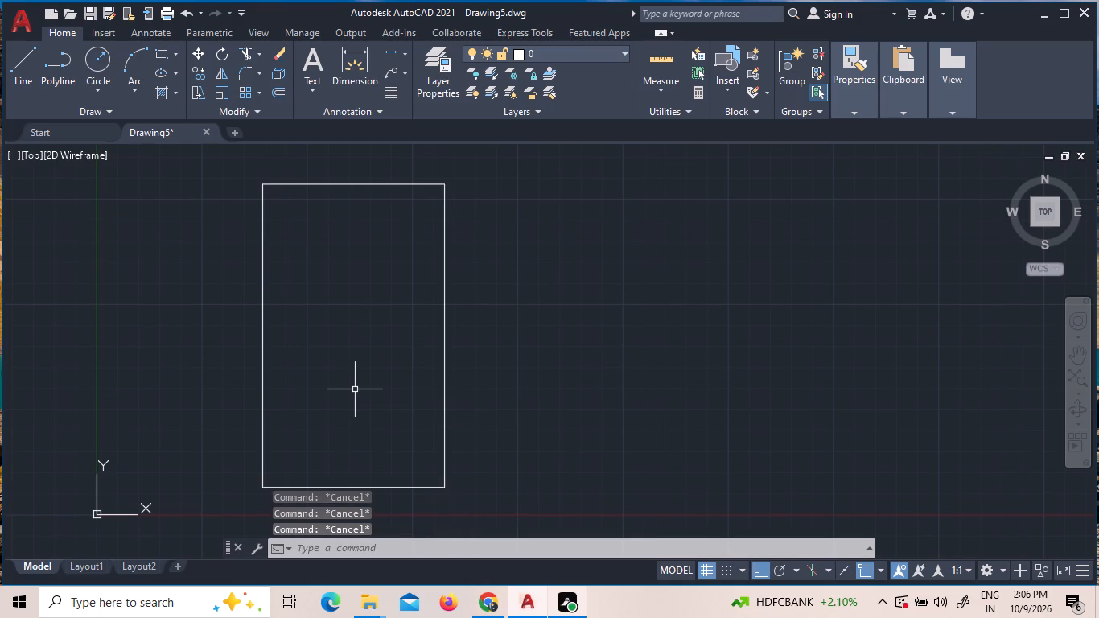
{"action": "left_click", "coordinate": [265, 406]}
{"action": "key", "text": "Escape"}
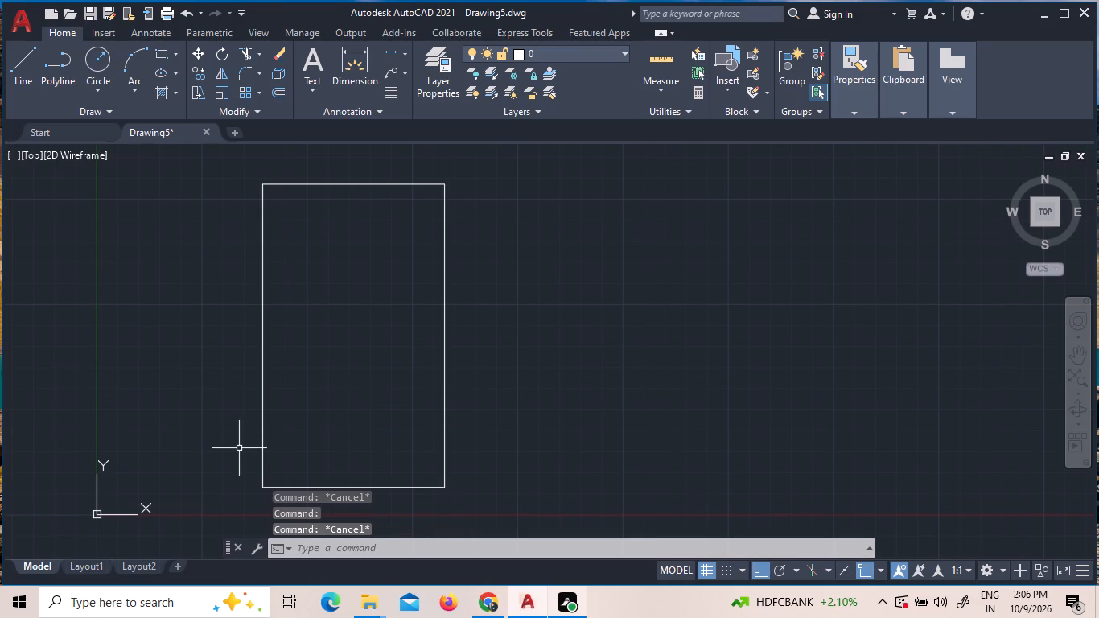
Offset all four sides of the 45' by 75' outline inward by 9".
{"action": "key", "text": "o"}
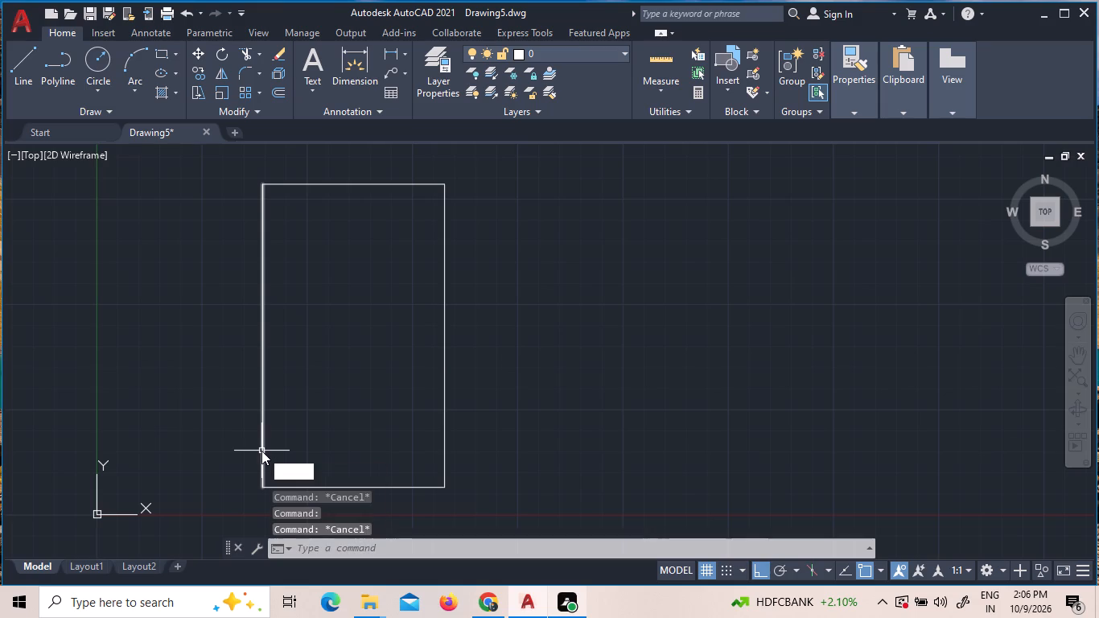
{"action": "key", "text": "Return"}
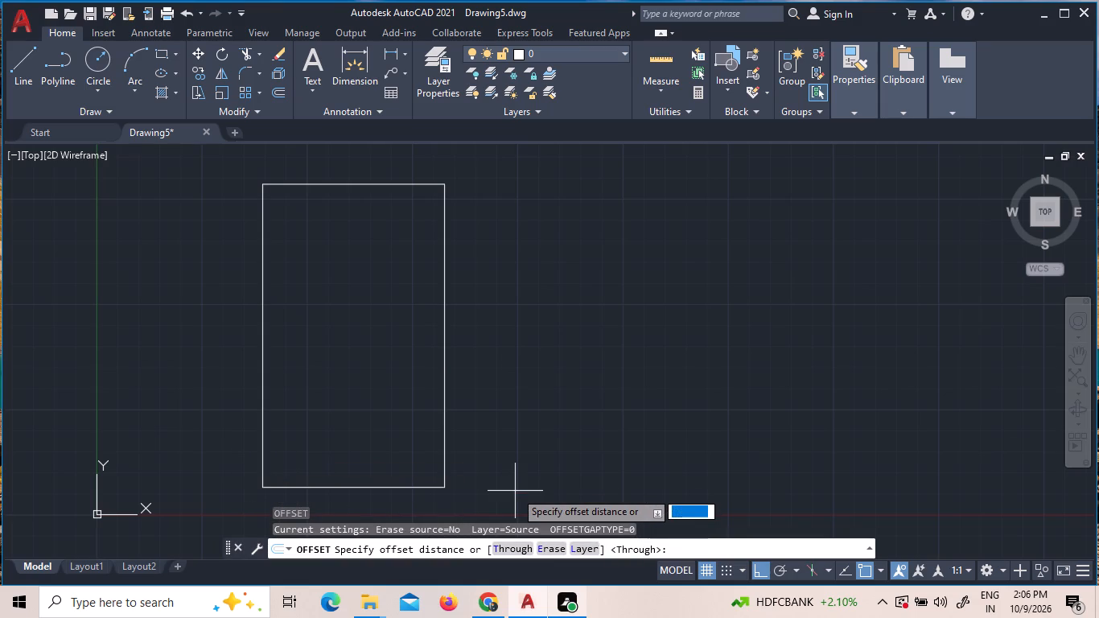
{"action": "key", "text": "9"}
{"action": "key", "text": "shift+quotedbl"}
{"action": "key", "text": "Return"}
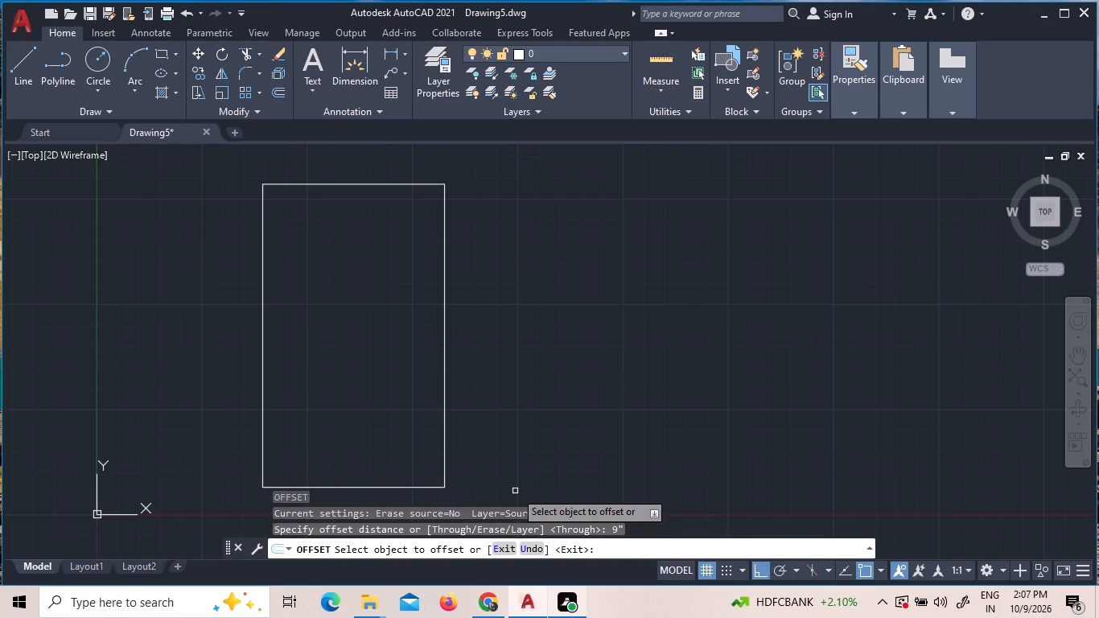
{"action": "left_click", "coordinate": [438, 486]}
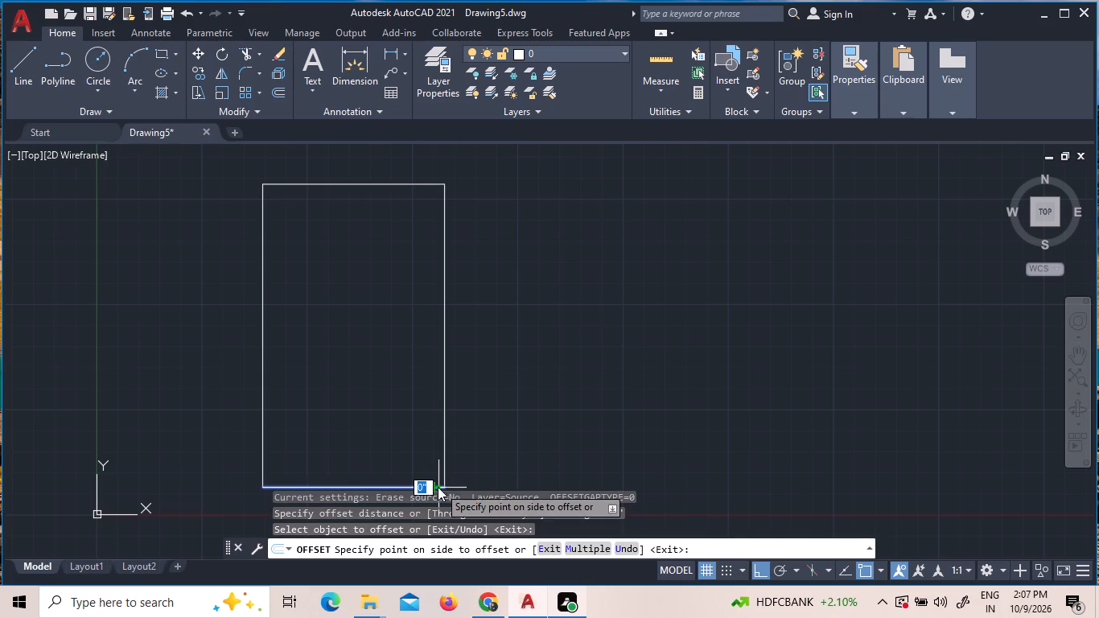
{"action": "left_click", "coordinate": [451, 395]}
{"action": "left_click", "coordinate": [444, 394]}
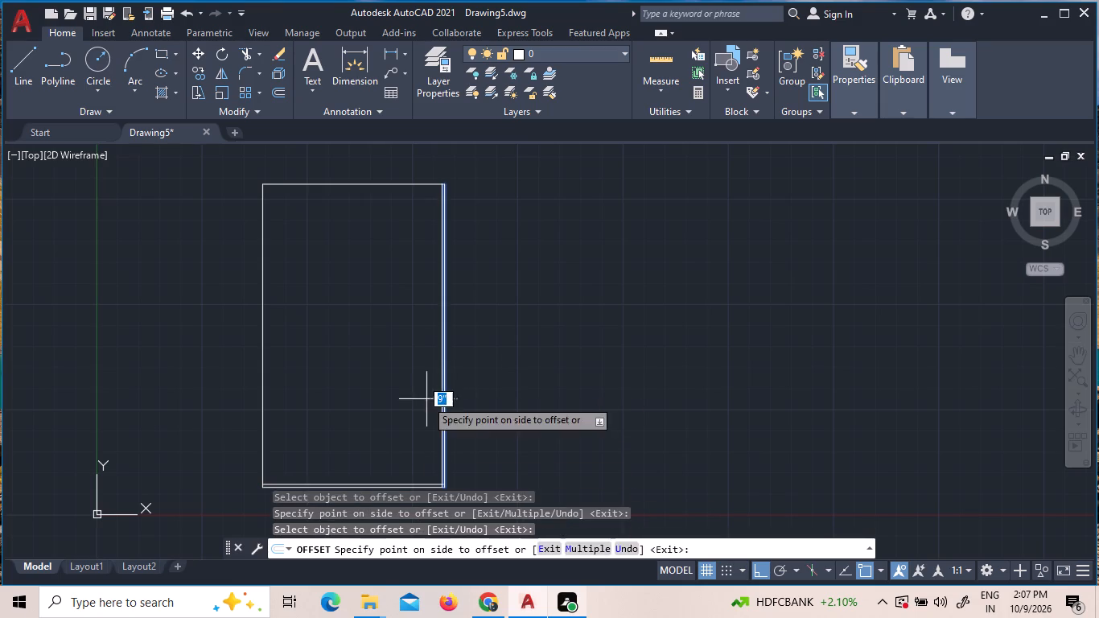
{"action": "left_click", "coordinate": [422, 399]}
{"action": "left_click", "coordinate": [383, 186]}
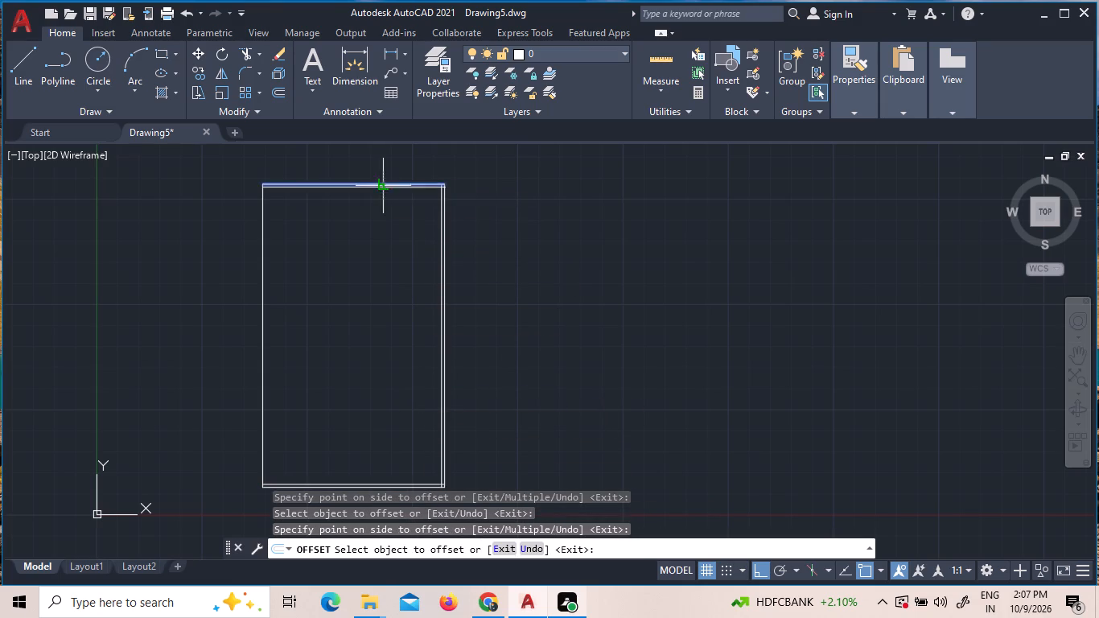
{"action": "left_click", "coordinate": [387, 210]}
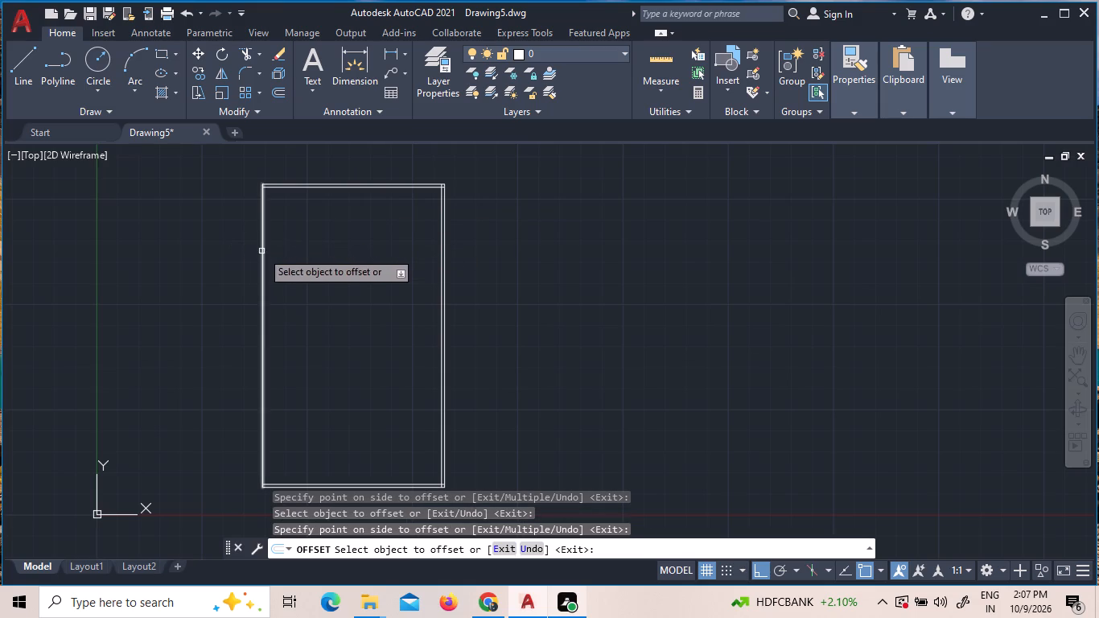
{"action": "left_click", "coordinate": [261, 251]}
{"action": "left_click", "coordinate": [304, 252]}
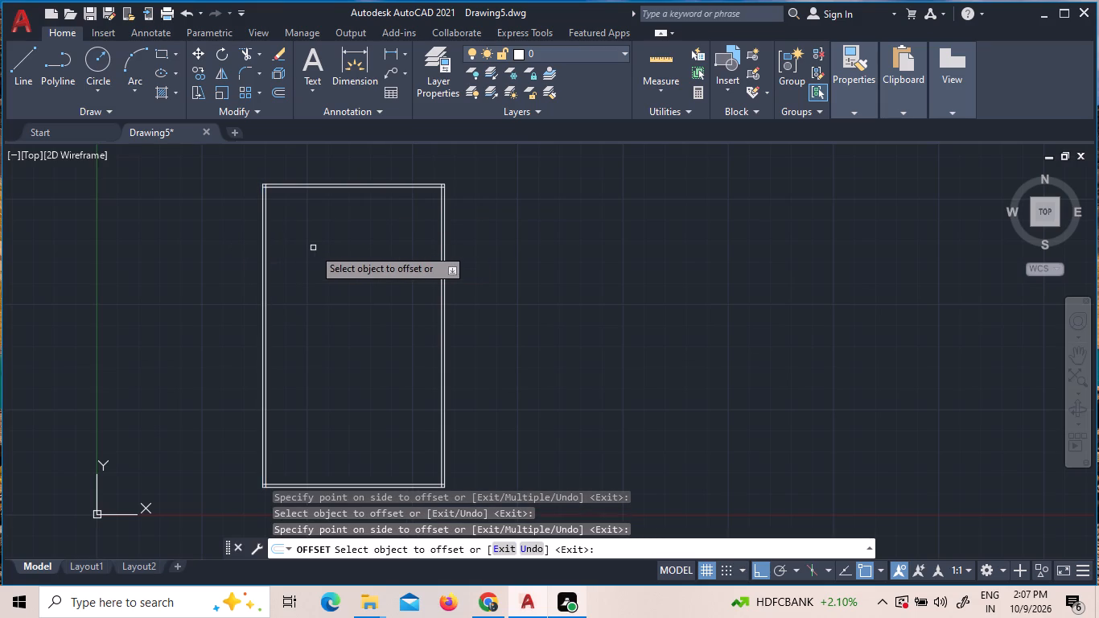
{"action": "scroll", "coordinate": [318, 246], "scroll_direction": "down", "scroll_amount": 1}
{"action": "key", "text": "Escape"}
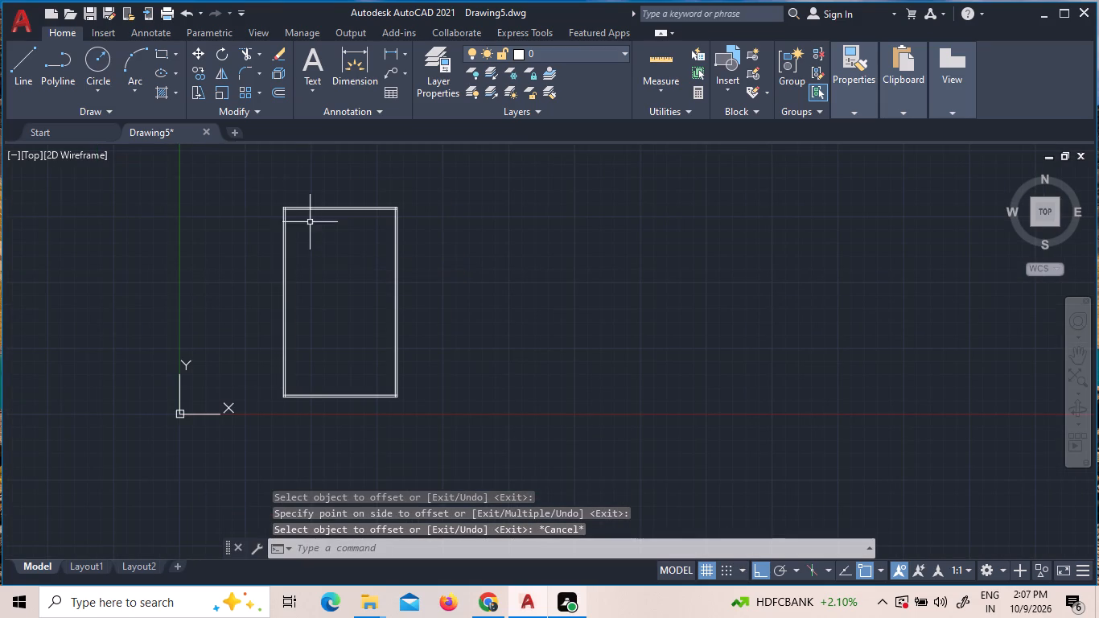
Trim the overlapping ends of the inner offset lines at the outline's upper-left corner.
{"action": "scroll", "coordinate": [286, 210], "scroll_direction": "up", "scroll_amount": 7}
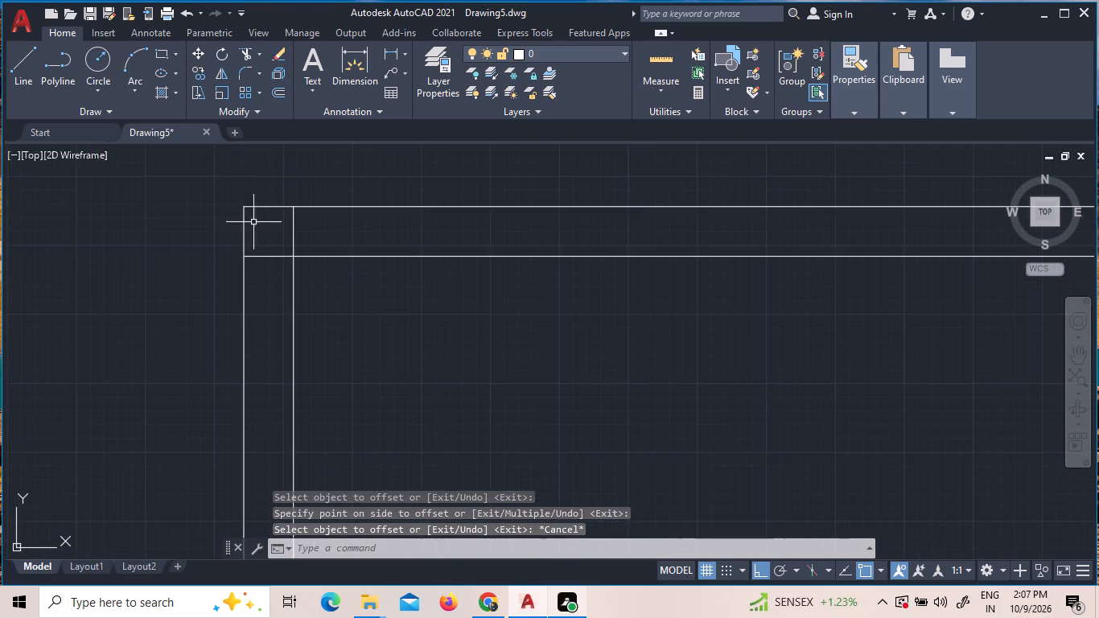
{"action": "scroll", "coordinate": [294, 222], "scroll_direction": "up", "scroll_amount": 3}
{"action": "key", "text": "t"}
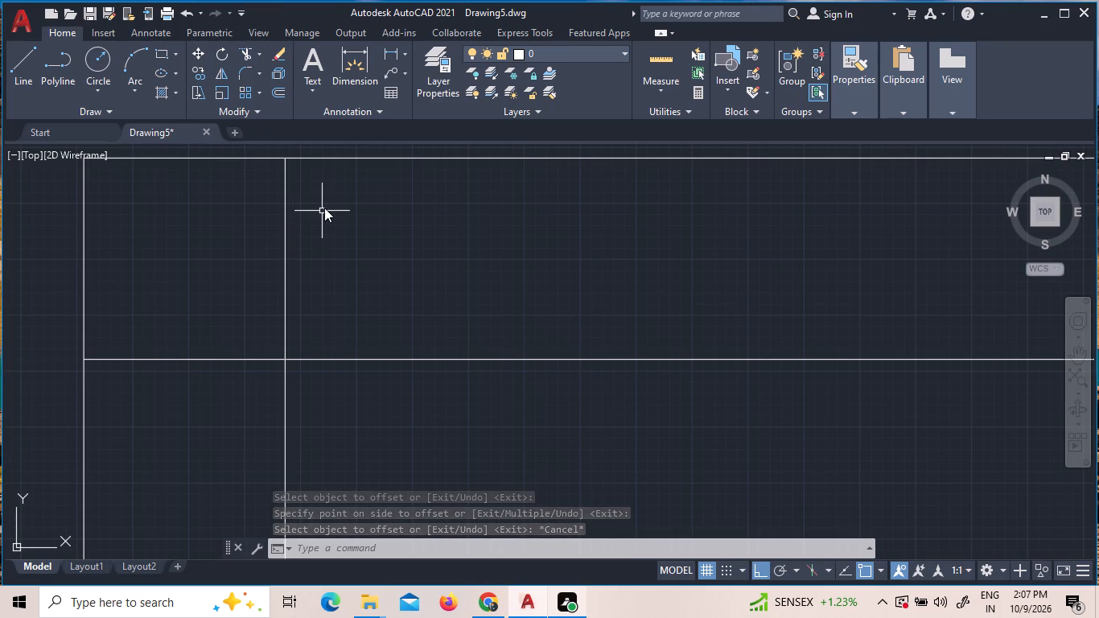
{"action": "key", "text": "r"}
{"action": "key", "text": "space"}
{"action": "left_click_drag", "start_coordinate": [326, 204], "coordinate": [293, 218]}
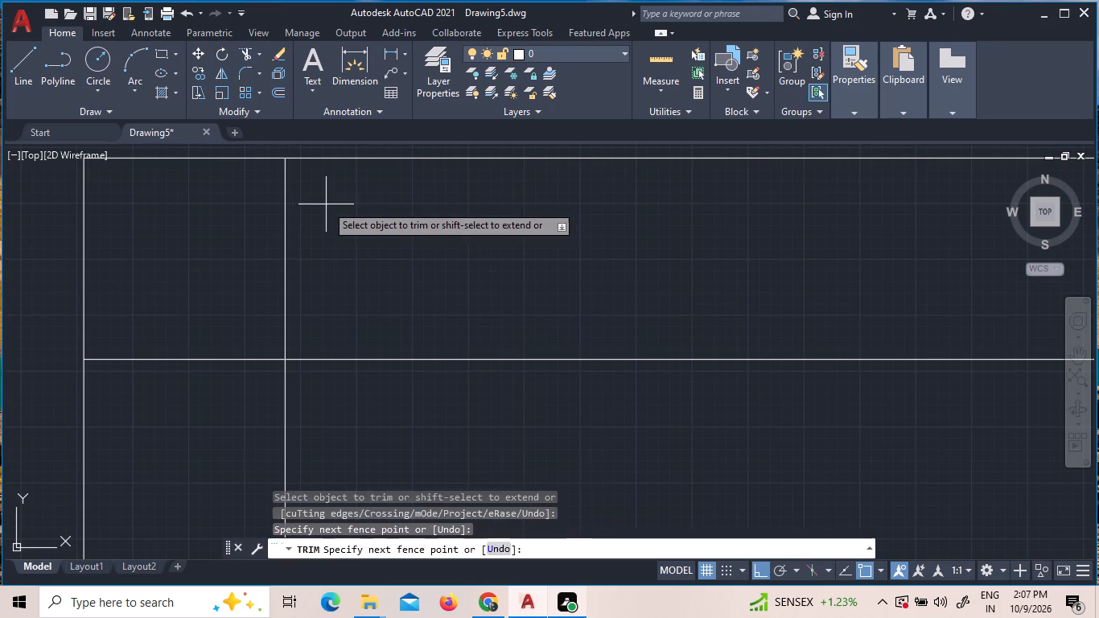
{"action": "left_click_drag", "start_coordinate": [293, 218], "coordinate": [286, 220]}
{"action": "left_click", "coordinate": [176, 392]}
Trim the overlapping ends of the inner offset lines at the outline's upper-right corner.
{"action": "scroll", "coordinate": [175, 392], "scroll_direction": "down", "scroll_amount": 1}
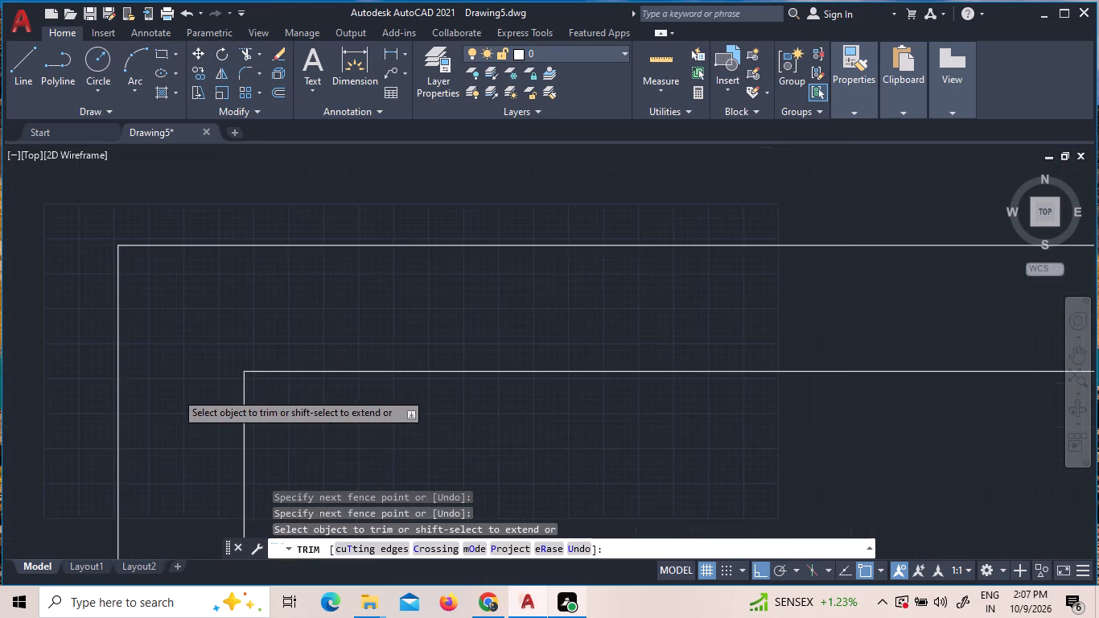
{"action": "scroll", "coordinate": [179, 372], "scroll_direction": "down", "scroll_amount": 3}
{"action": "middle_click_drag", "start_coordinate": [328, 358], "coordinate": [60, 241]}
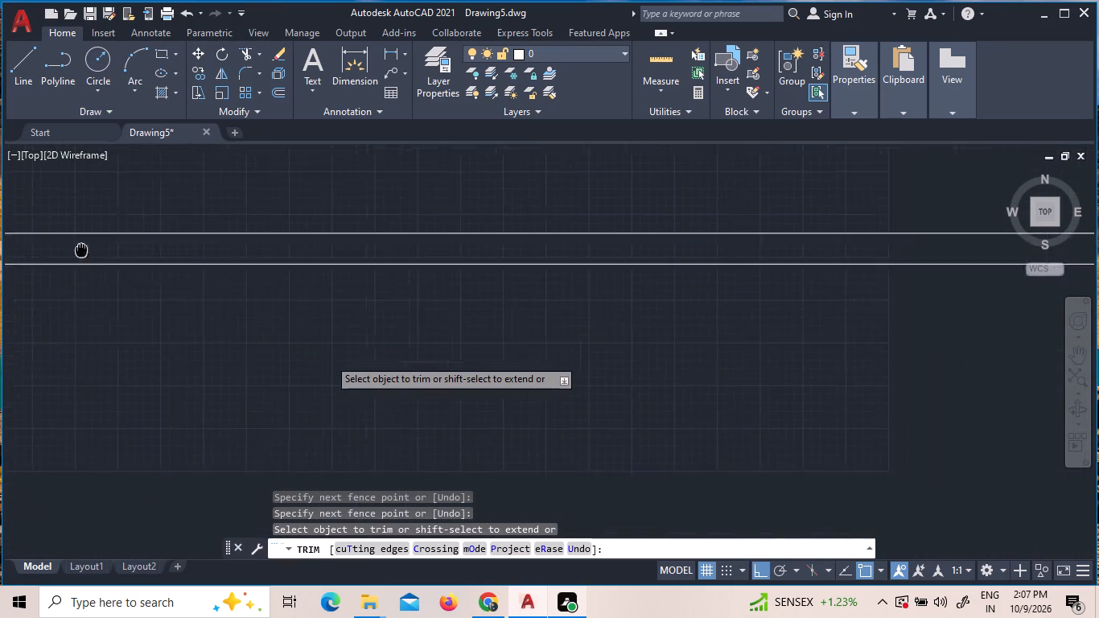
{"action": "middle_click_drag", "start_coordinate": [60, 241], "coordinate": [3, 213]}
{"action": "scroll", "coordinate": [543, 327], "scroll_direction": "down", "scroll_amount": 4}
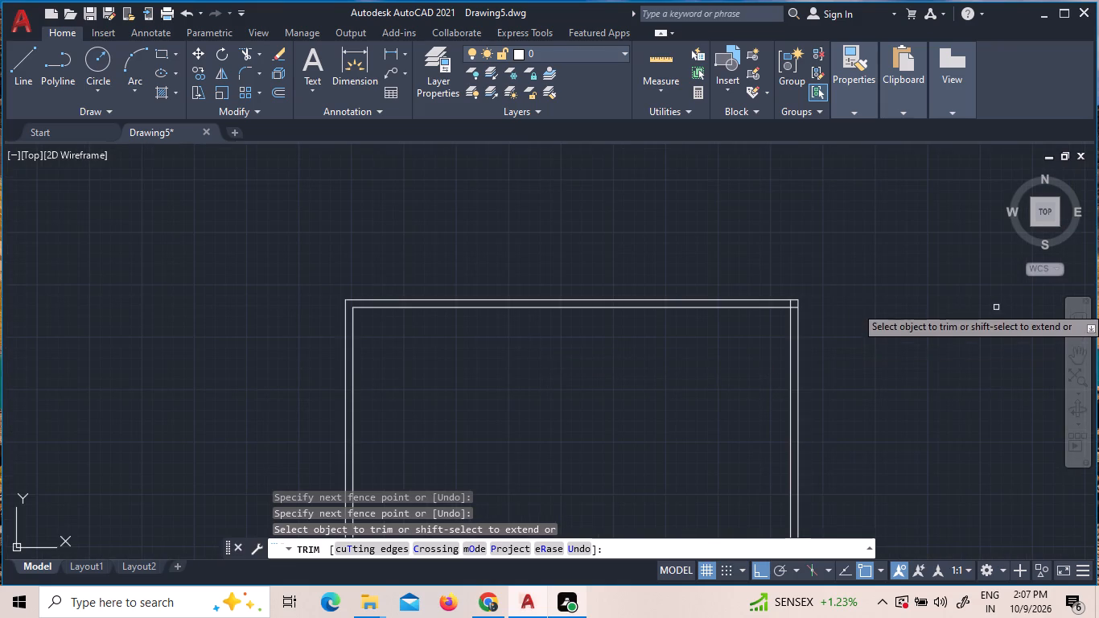
{"action": "scroll", "coordinate": [980, 294], "scroll_direction": "up", "scroll_amount": 1}
{"action": "scroll", "coordinate": [687, 345], "scroll_direction": "up", "scroll_amount": 4}
{"action": "scroll", "coordinate": [661, 316], "scroll_direction": "down", "scroll_amount": 1}
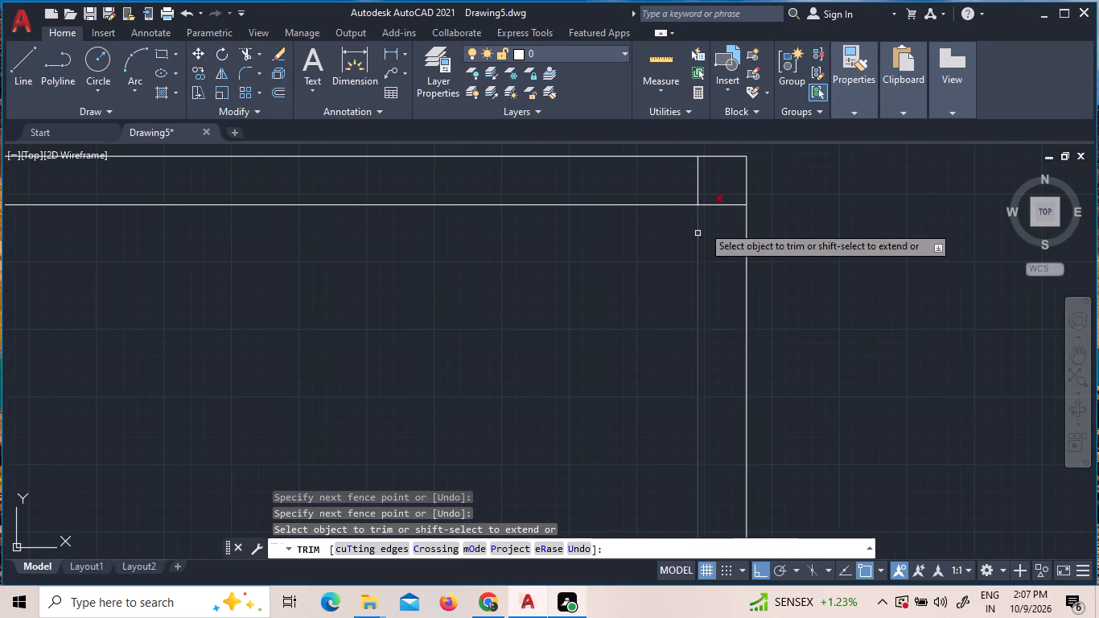
{"action": "left_click", "coordinate": [695, 182]}
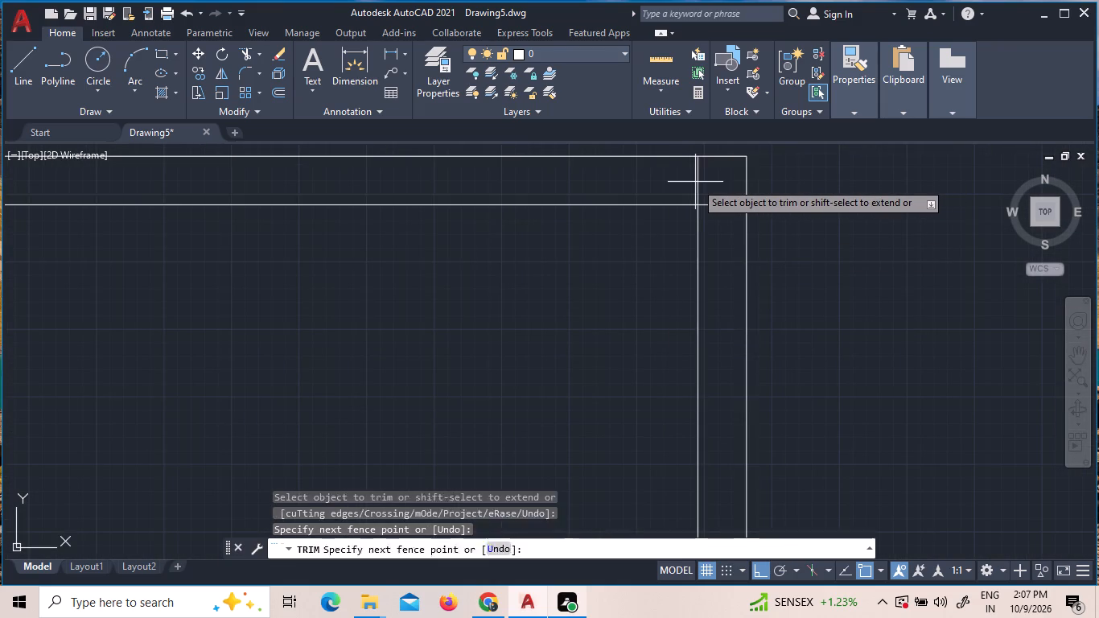
{"action": "left_click", "coordinate": [745, 227]}
Trim the overlapping ends of the inner offset lines at the outline's lower-right corner.
{"action": "scroll", "coordinate": [745, 227], "scroll_direction": "down", "scroll_amount": 2}
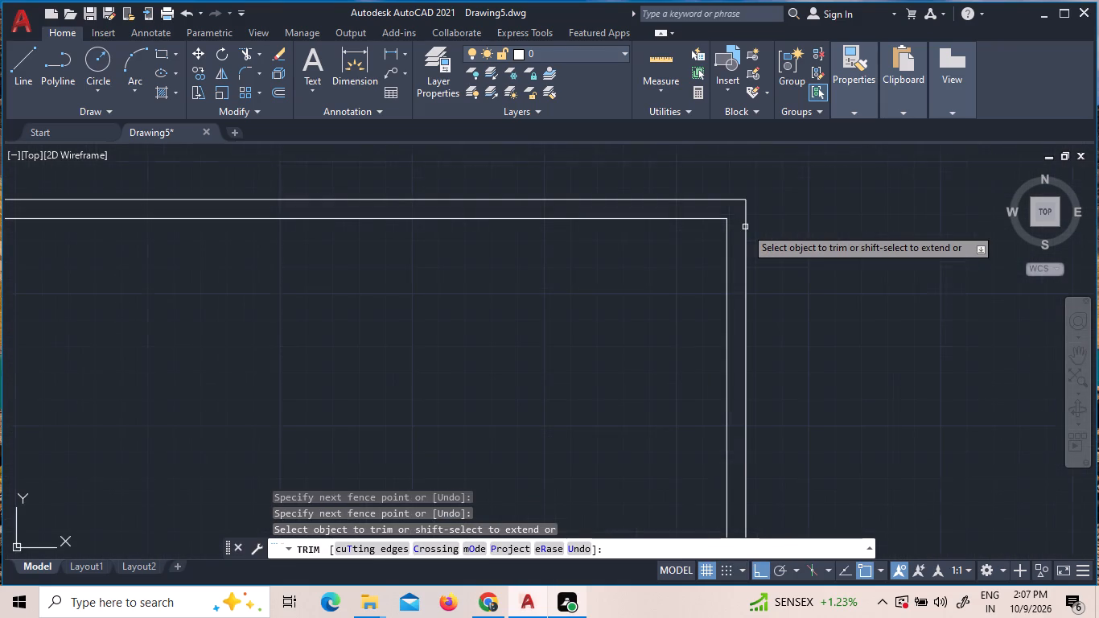
{"action": "scroll", "coordinate": [745, 227], "scroll_direction": "down", "scroll_amount": 6}
{"action": "scroll", "coordinate": [731, 372], "scroll_direction": "up", "scroll_amount": 1}
{"action": "scroll", "coordinate": [749, 308], "scroll_direction": "up", "scroll_amount": 4}
{"action": "scroll", "coordinate": [791, 377], "scroll_direction": "up", "scroll_amount": 4}
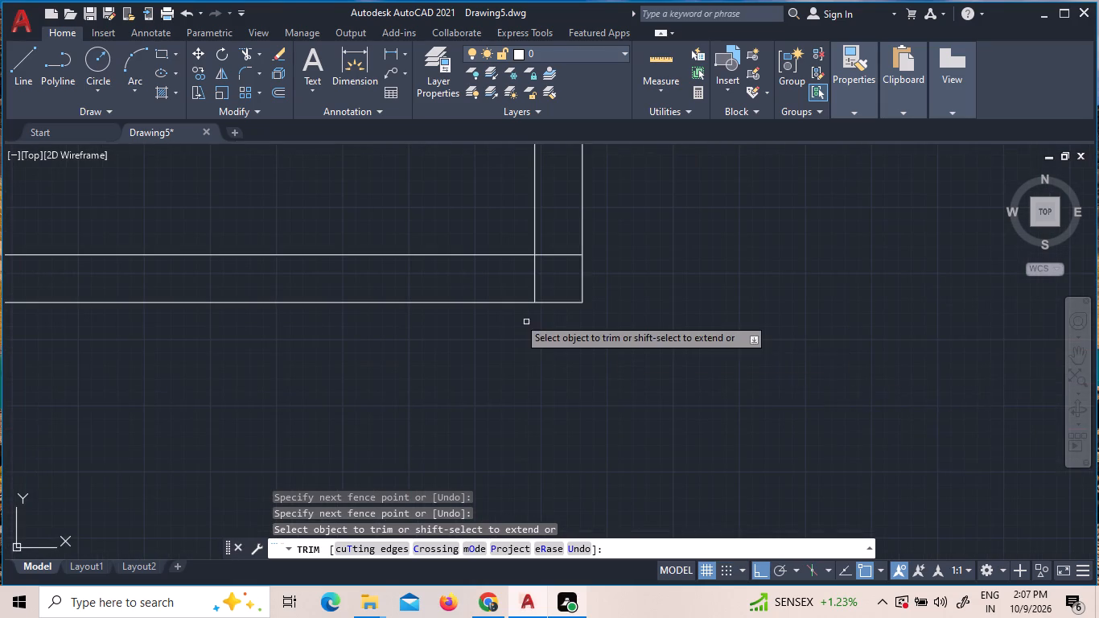
{"action": "scroll", "coordinate": [465, 280], "scroll_direction": "up", "scroll_amount": 3}
{"action": "left_click", "coordinate": [858, 150]}
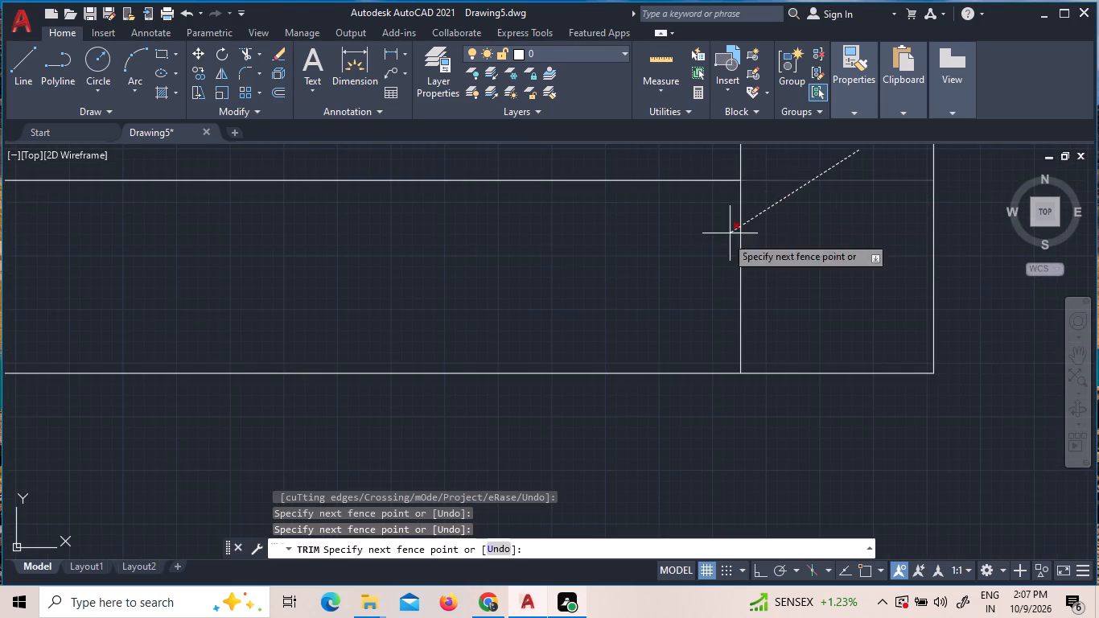
{"action": "left_click", "coordinate": [607, 293]}
Trim the overlapping ends of the inner offset lines at the outline's lower-left corner.
{"action": "scroll", "coordinate": [663, 369], "scroll_direction": "down", "scroll_amount": 4}
{"action": "middle_click_drag", "start_coordinate": [645, 455], "coordinate": [1055, 460]}
{"action": "scroll", "coordinate": [882, 459], "scroll_direction": "down", "scroll_amount": 3}
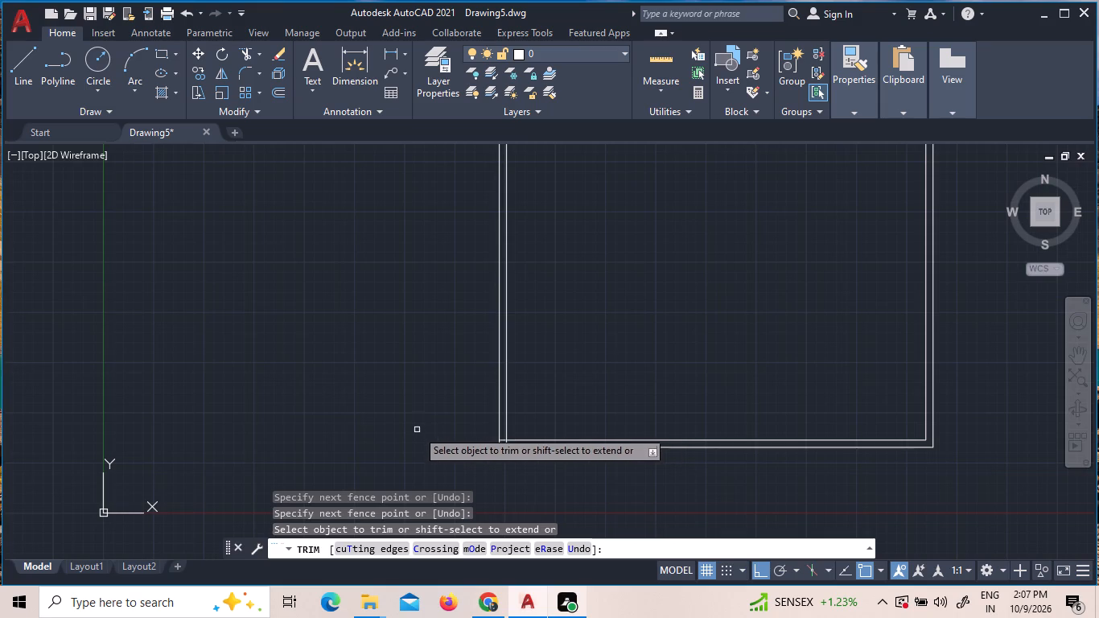
{"action": "scroll", "coordinate": [484, 449], "scroll_direction": "up", "scroll_amount": 5}
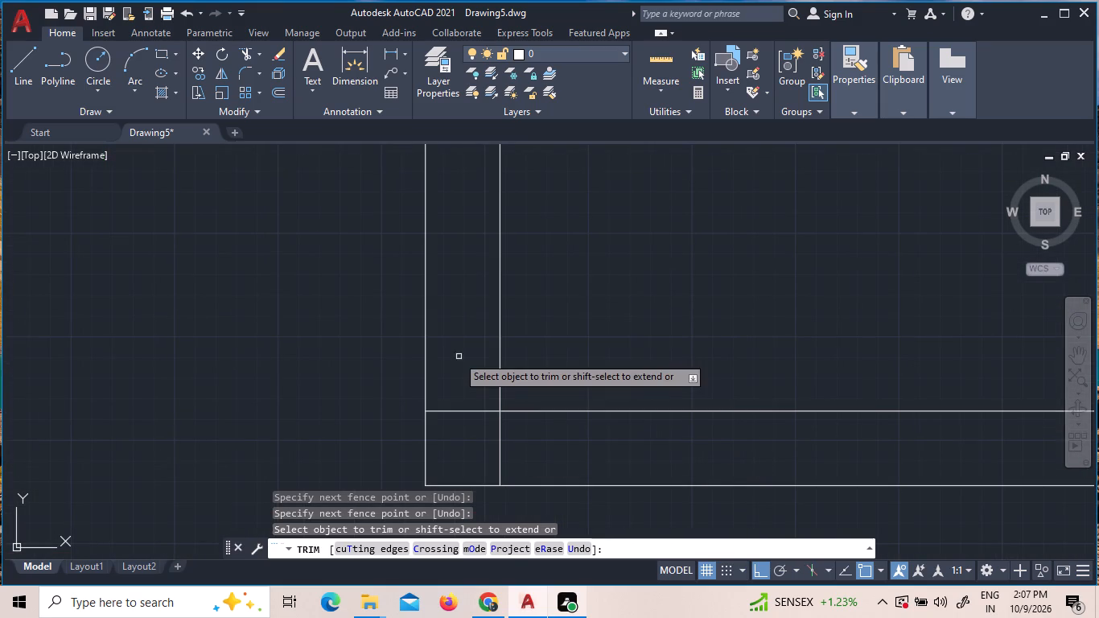
{"action": "left_click", "coordinate": [457, 356]}
{"action": "left_click", "coordinate": [519, 453]}
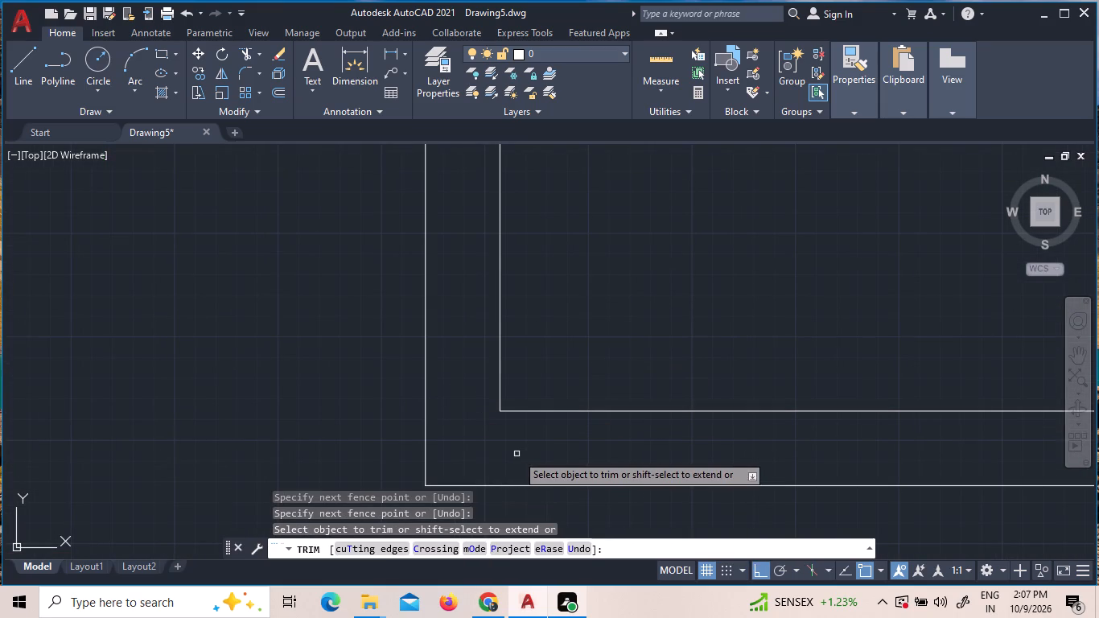
Examine the whole double-line outline and its trimmed upper corners up close.
{"action": "scroll", "coordinate": [517, 454], "scroll_direction": "down", "scroll_amount": 7}
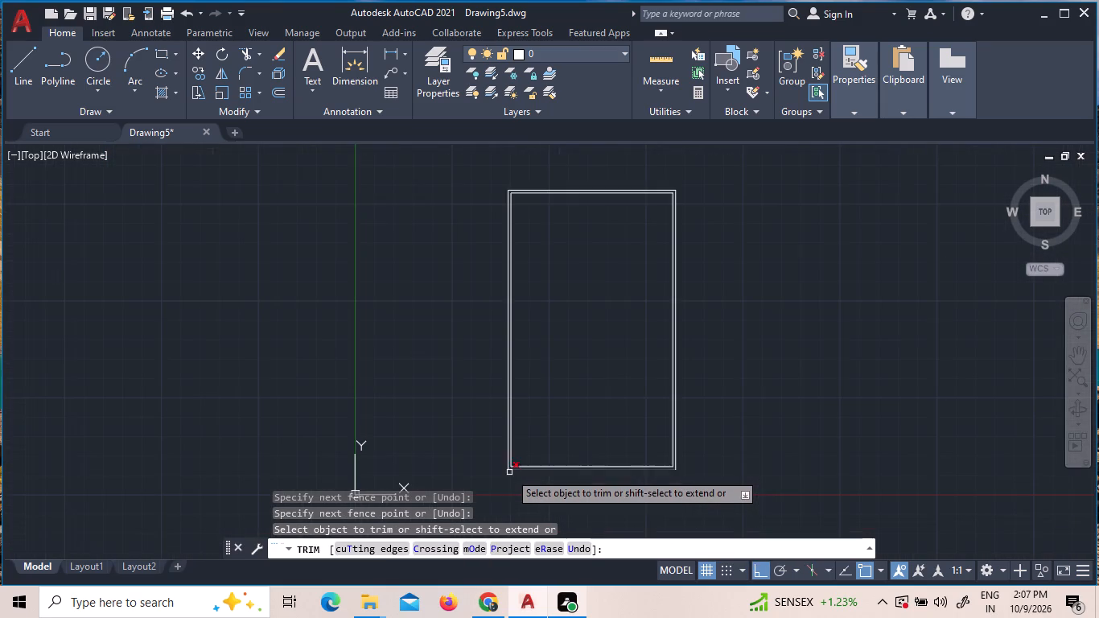
{"action": "scroll", "coordinate": [591, 171], "scroll_direction": "up", "scroll_amount": 1}
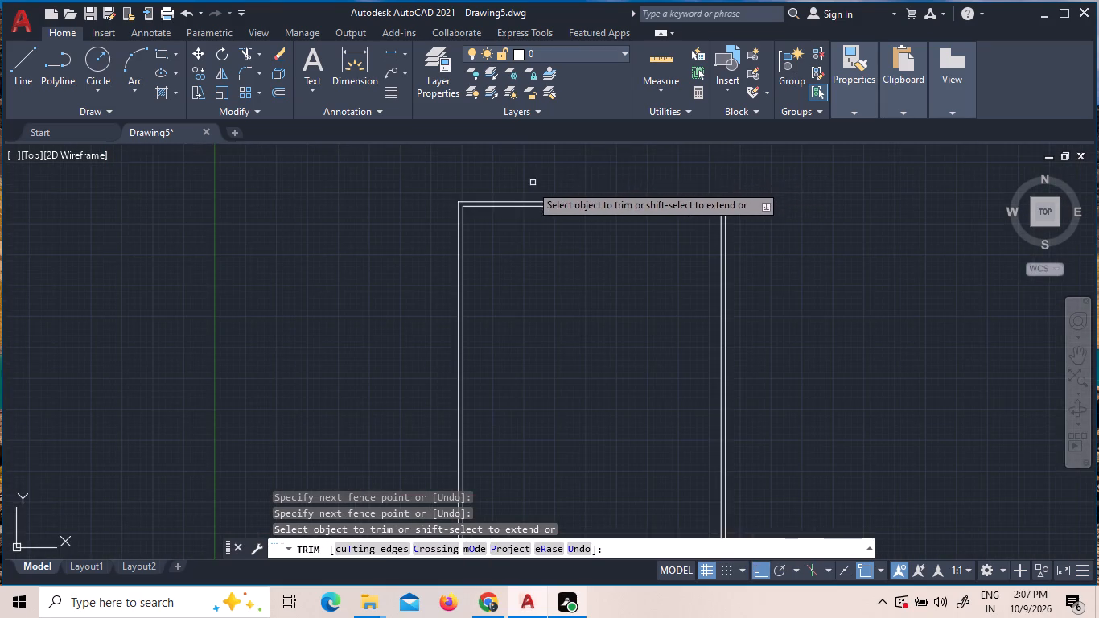
{"action": "scroll", "coordinate": [526, 189], "scroll_direction": "up", "scroll_amount": 3}
{"action": "middle_click_drag", "start_coordinate": [418, 316], "coordinate": [344, 305]}
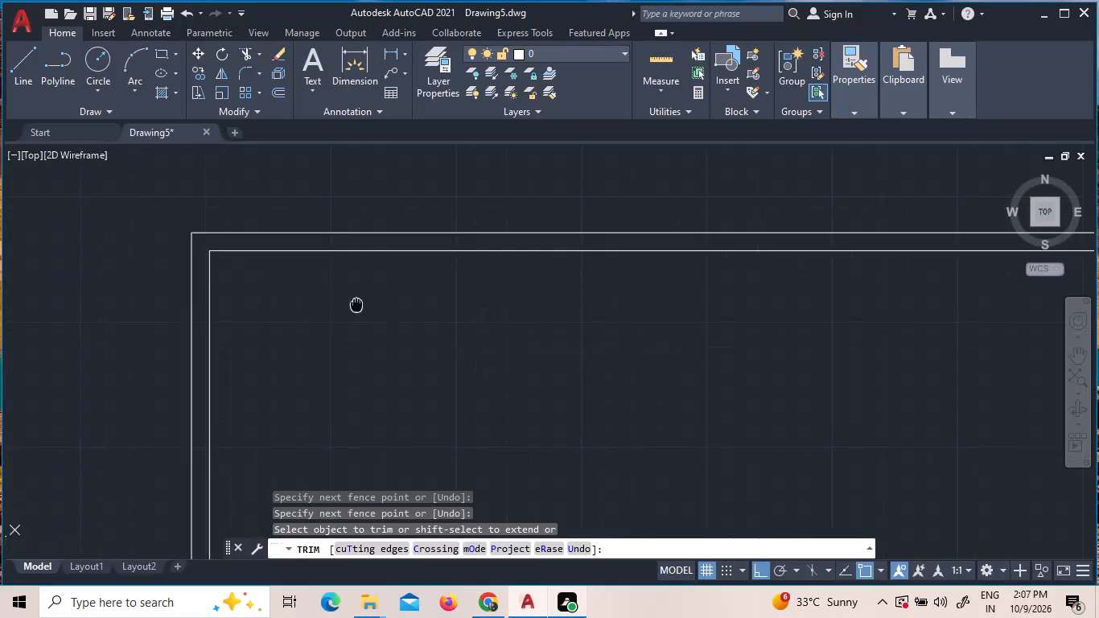
{"action": "middle_click_drag", "start_coordinate": [344, 305], "coordinate": [230, 307]}
{"action": "scroll", "coordinate": [230, 307], "scroll_direction": "down", "scroll_amount": 2}
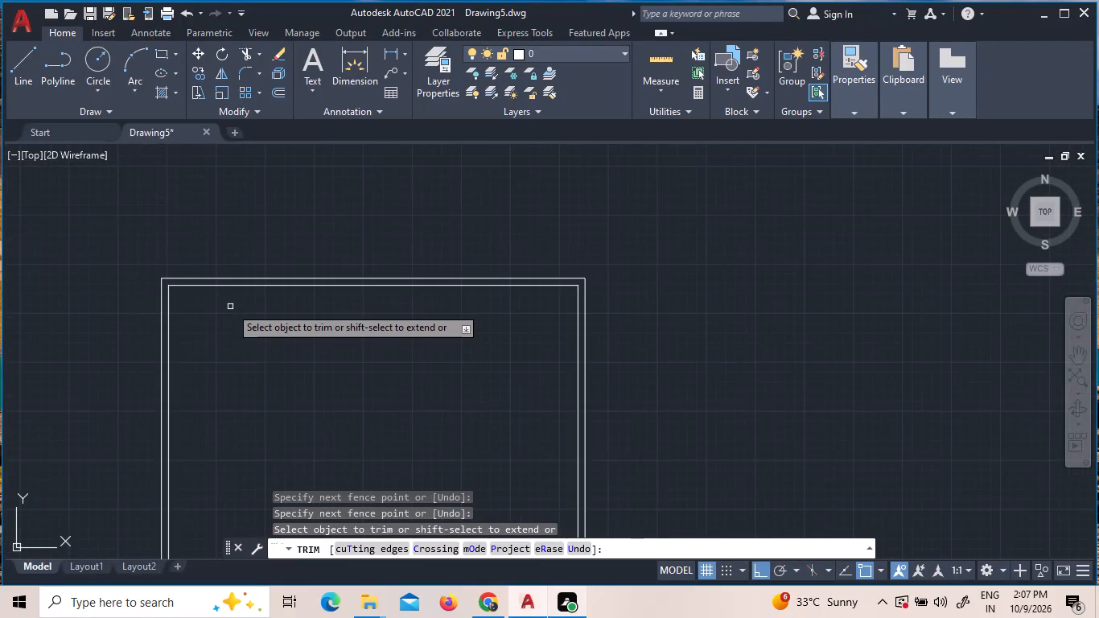
{"action": "scroll", "coordinate": [230, 307], "scroll_direction": "up", "scroll_amount": 1}
{"action": "middle_click", "coordinate": [230, 307]}
{"action": "scroll", "coordinate": [230, 307], "scroll_direction": "up", "scroll_amount": 2}
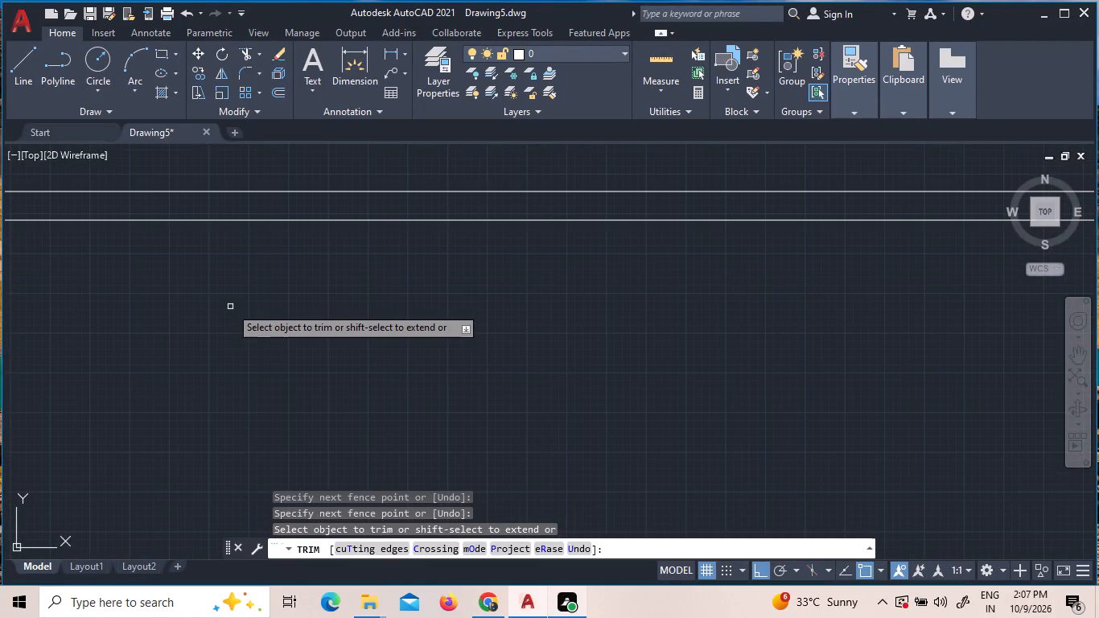
{"action": "scroll", "coordinate": [230, 307], "scroll_direction": "down", "scroll_amount": 2}
{"action": "scroll", "coordinate": [230, 307], "scroll_direction": "up", "scroll_amount": 2}
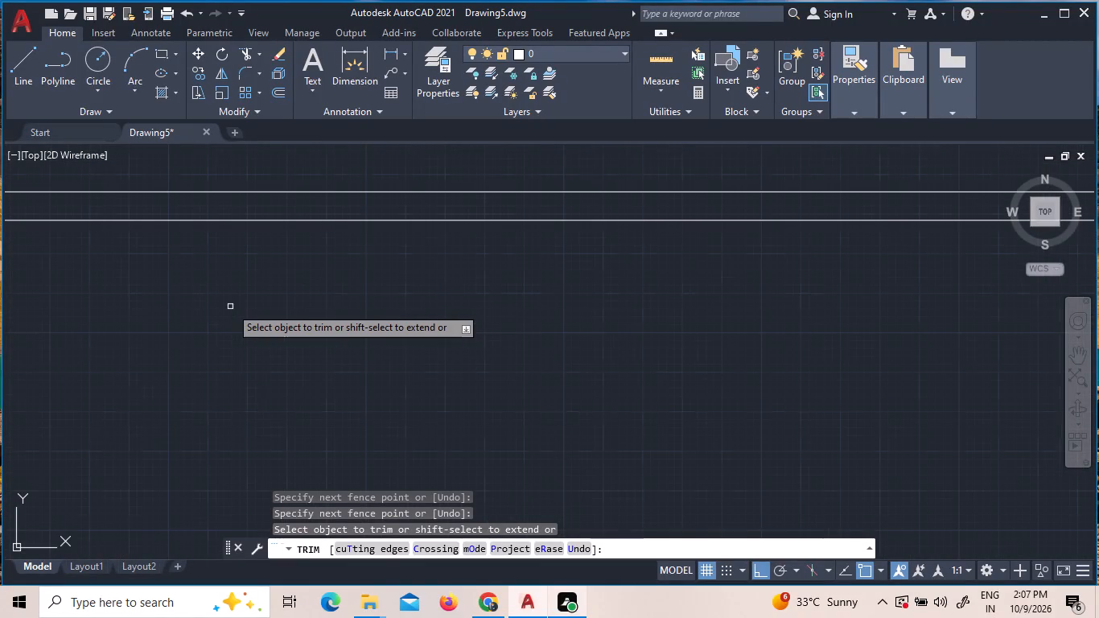
{"action": "scroll", "coordinate": [230, 307], "scroll_direction": "down", "scroll_amount": 1}
{"action": "middle_click_drag", "start_coordinate": [230, 307], "coordinate": [138, 298]}
{"action": "scroll", "coordinate": [148, 300], "scroll_direction": "down", "scroll_amount": 1}
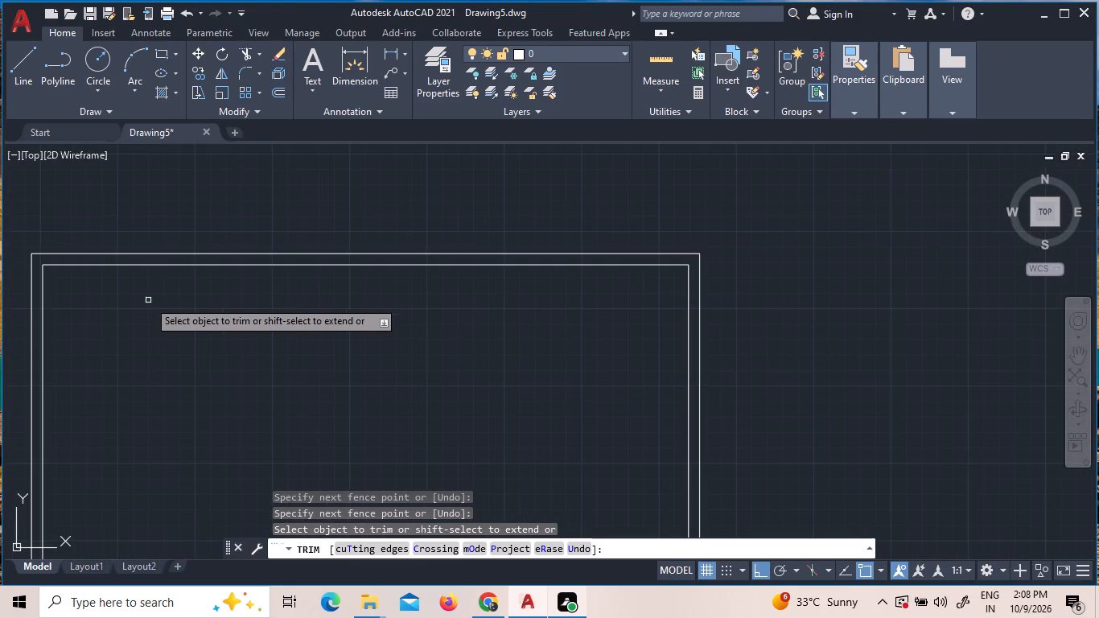
Draw a 43'-6" line along the top wall's inner edge, from one inner corner to the other.
{"action": "left_click", "coordinate": [31, 60]}
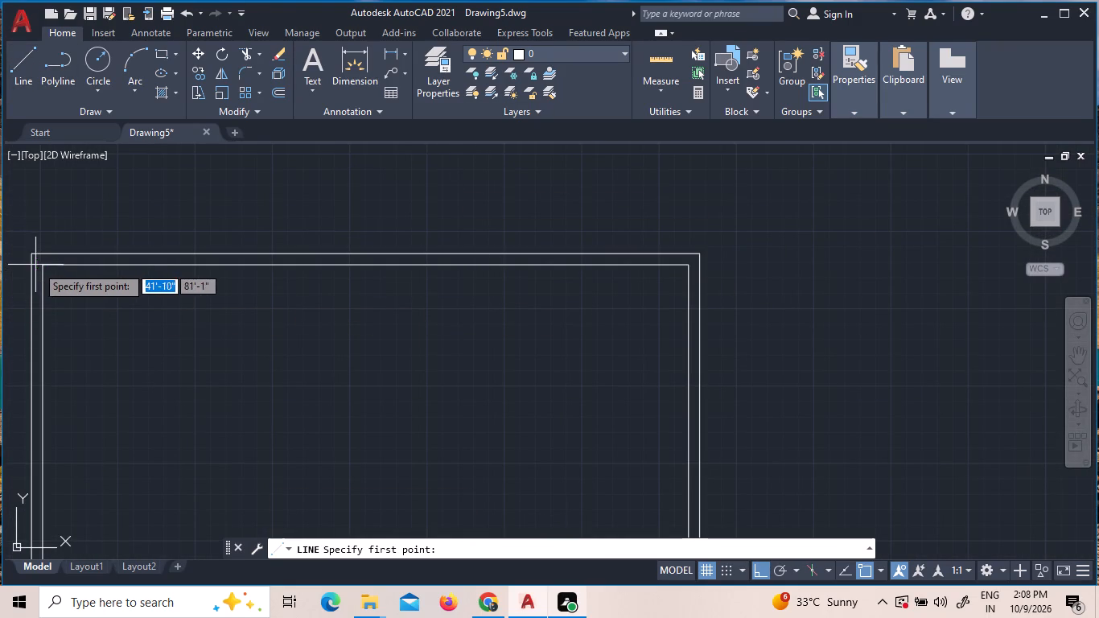
{"action": "left_click", "coordinate": [39, 266]}
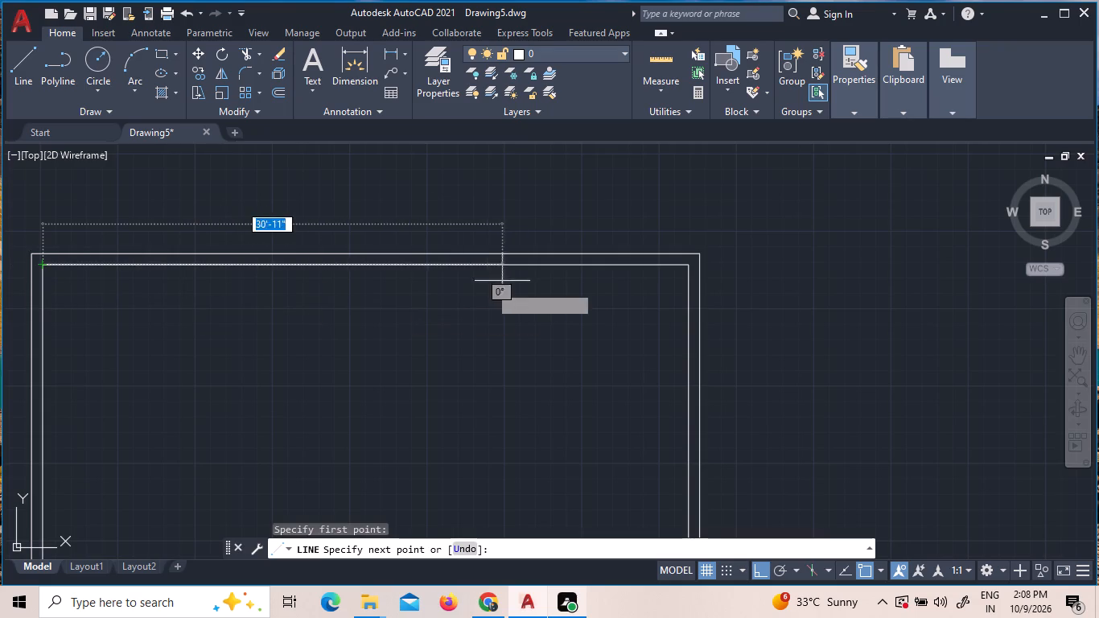
{"action": "left_click", "coordinate": [686, 266]}
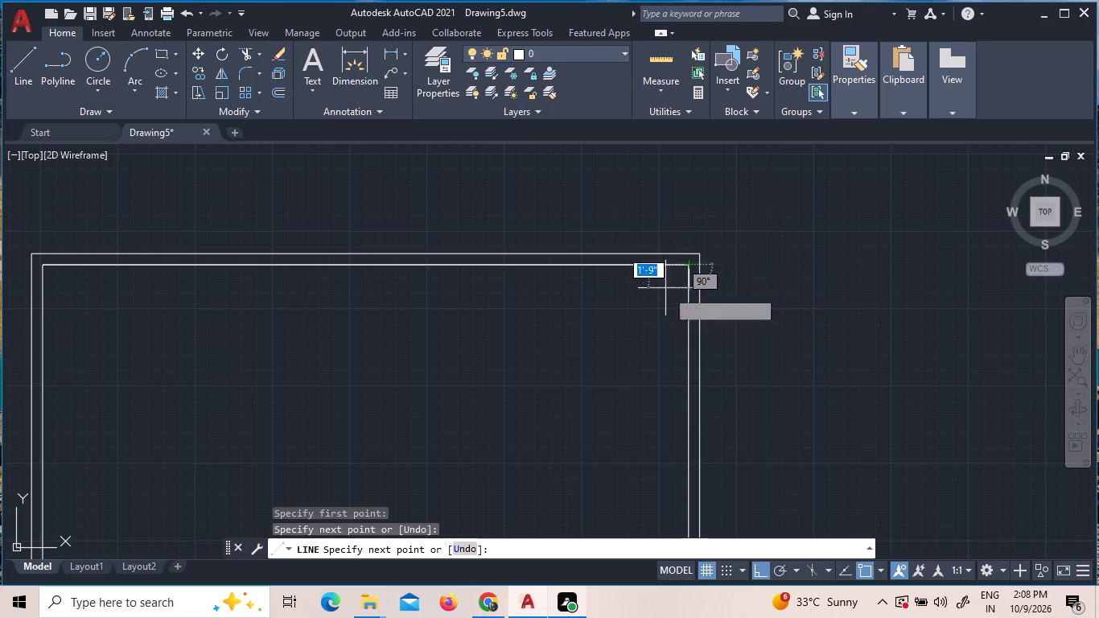
{"action": "key", "text": "Escape"}
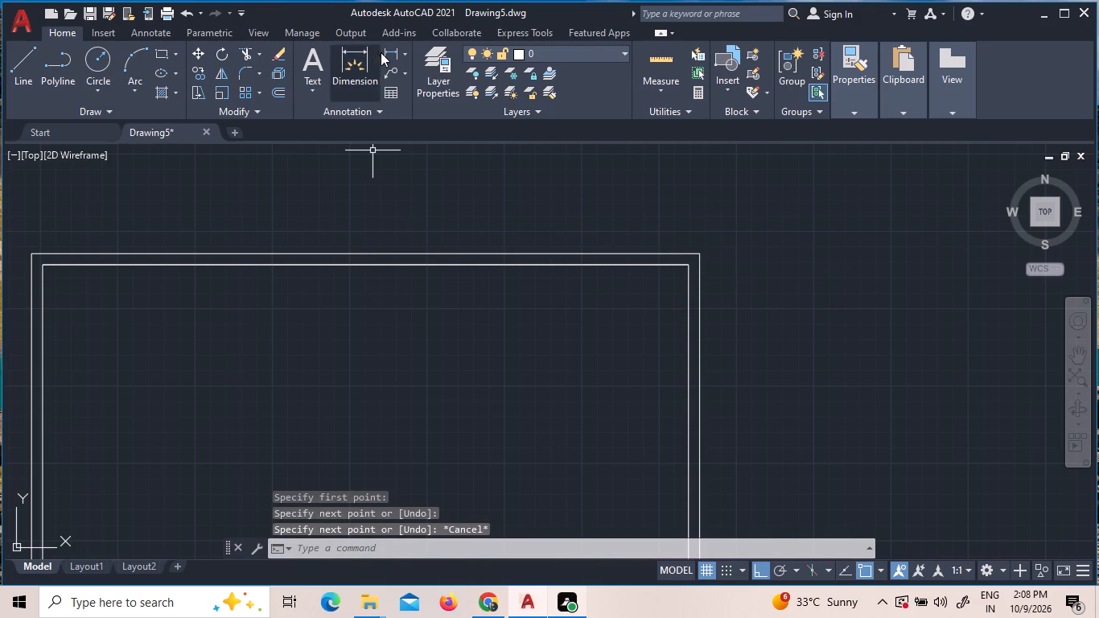
Add a linear dimension for the outline's outer width, placed above the top wall.
{"action": "left_click", "coordinate": [392, 52]}
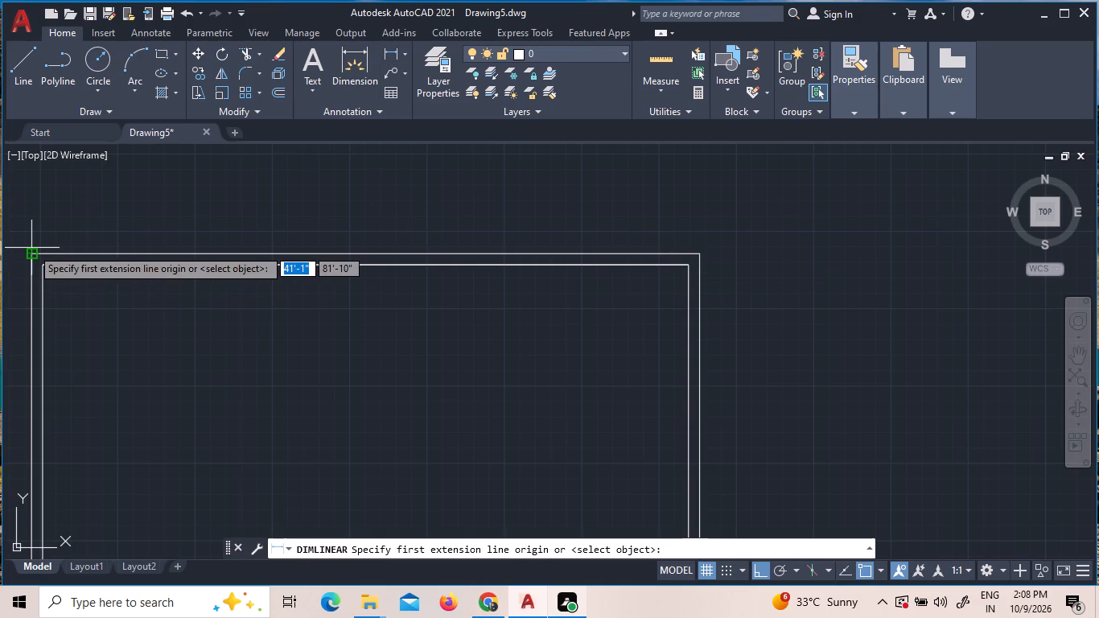
{"action": "left_click", "coordinate": [32, 248]}
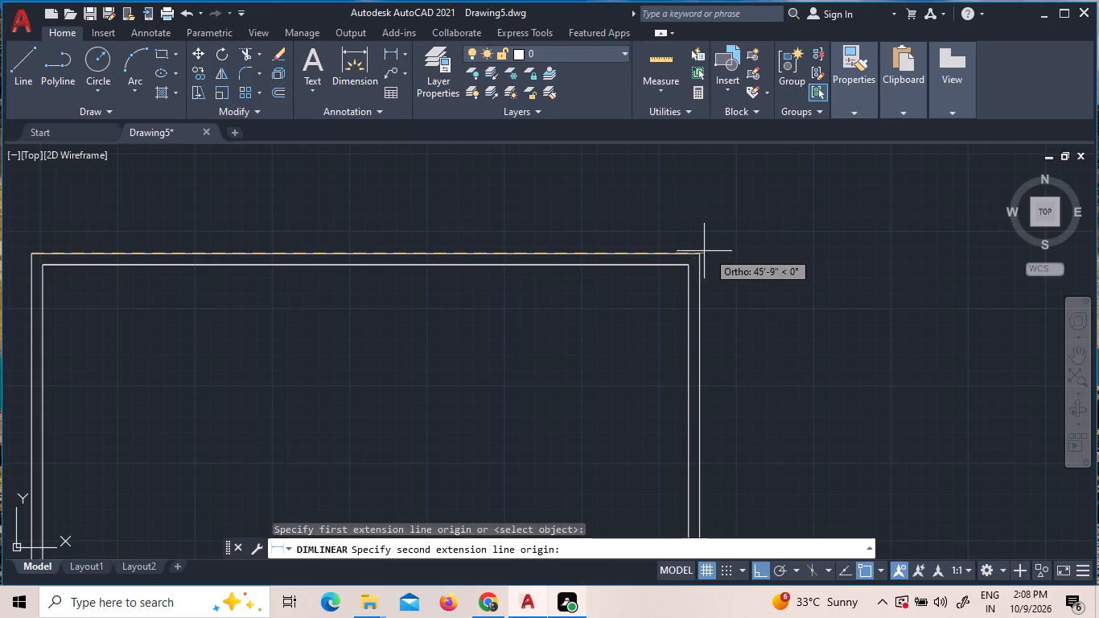
{"action": "left_click", "coordinate": [704, 251]}
{"action": "left_click", "coordinate": [676, 197]}
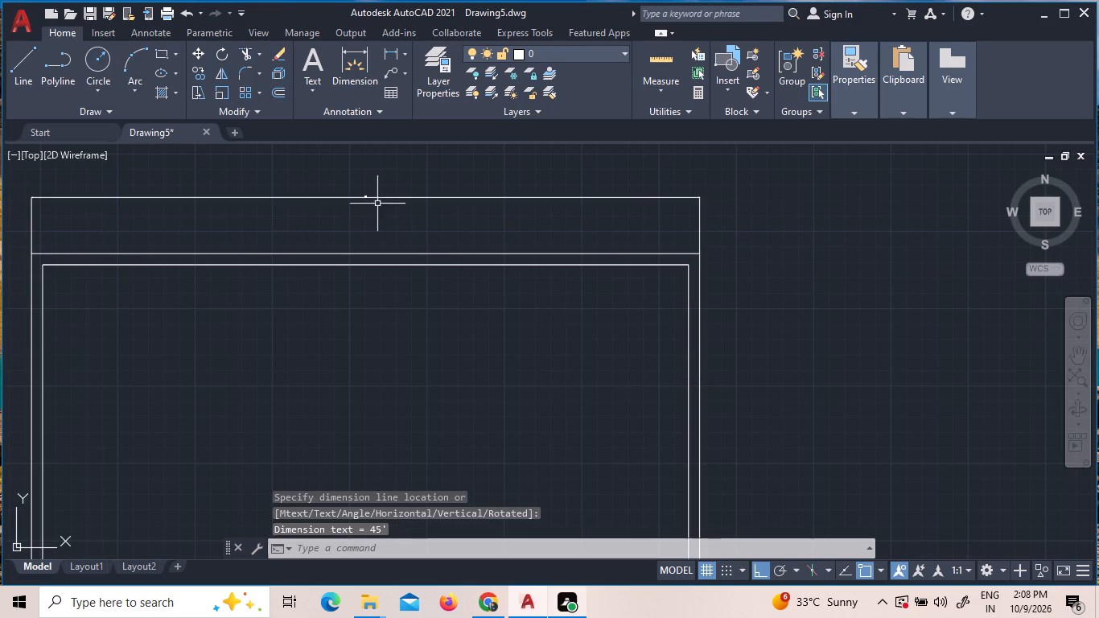
Set the text height of the outer width dimension to 8".
{"action": "left_click", "coordinate": [367, 196]}
{"action": "double_click", "coordinate": [367, 196]}
{"action": "left_click", "coordinate": [367, 196]}
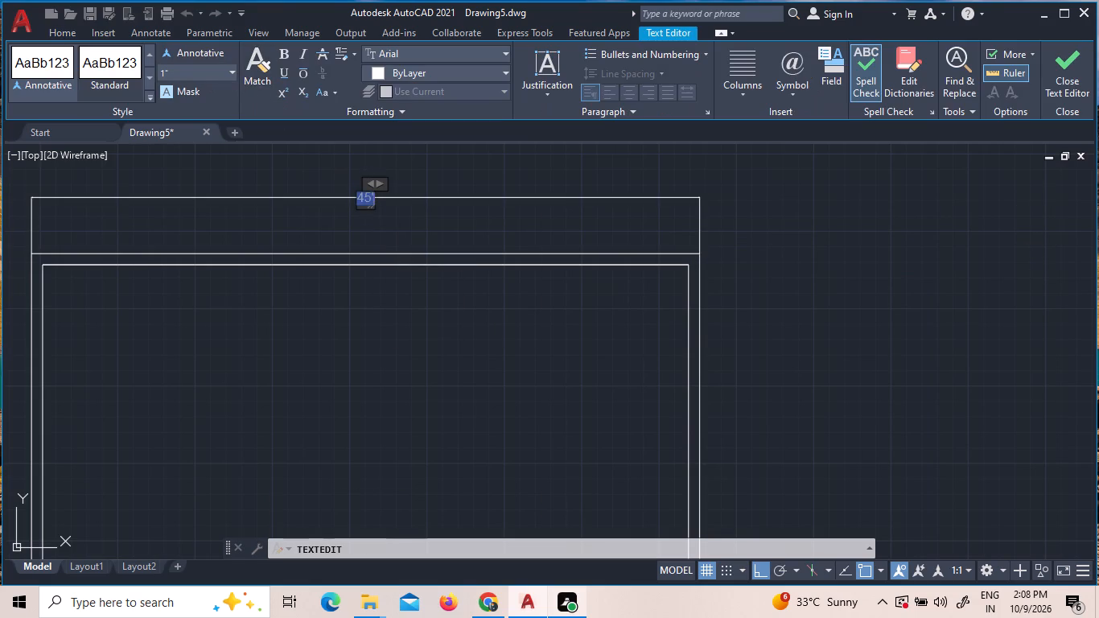
{"action": "left_click", "coordinate": [236, 74]}
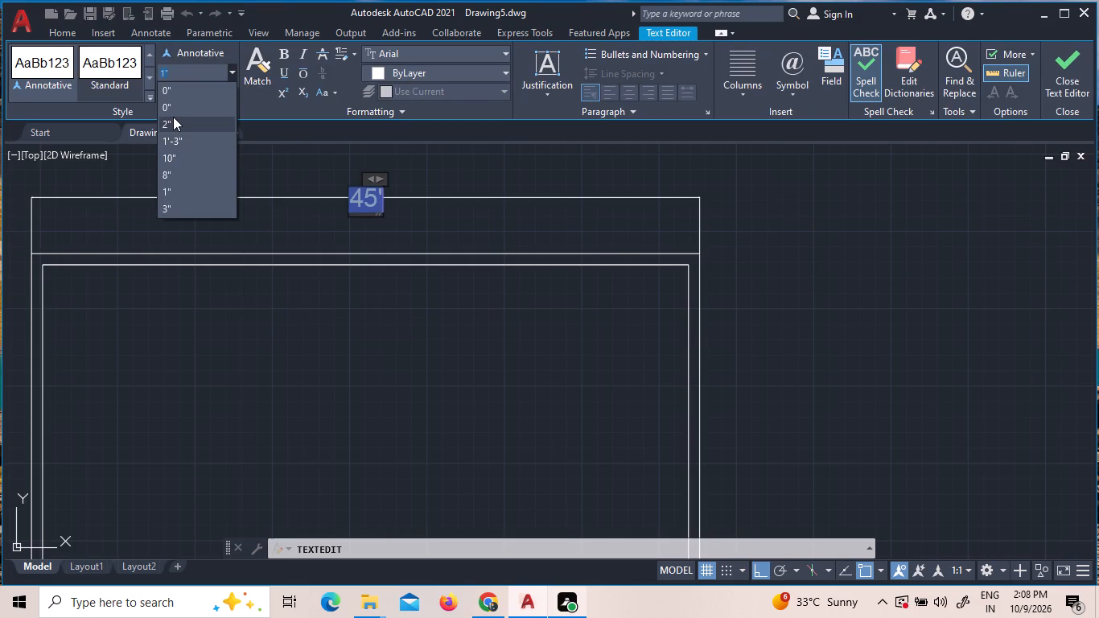
{"action": "left_click", "coordinate": [171, 177]}
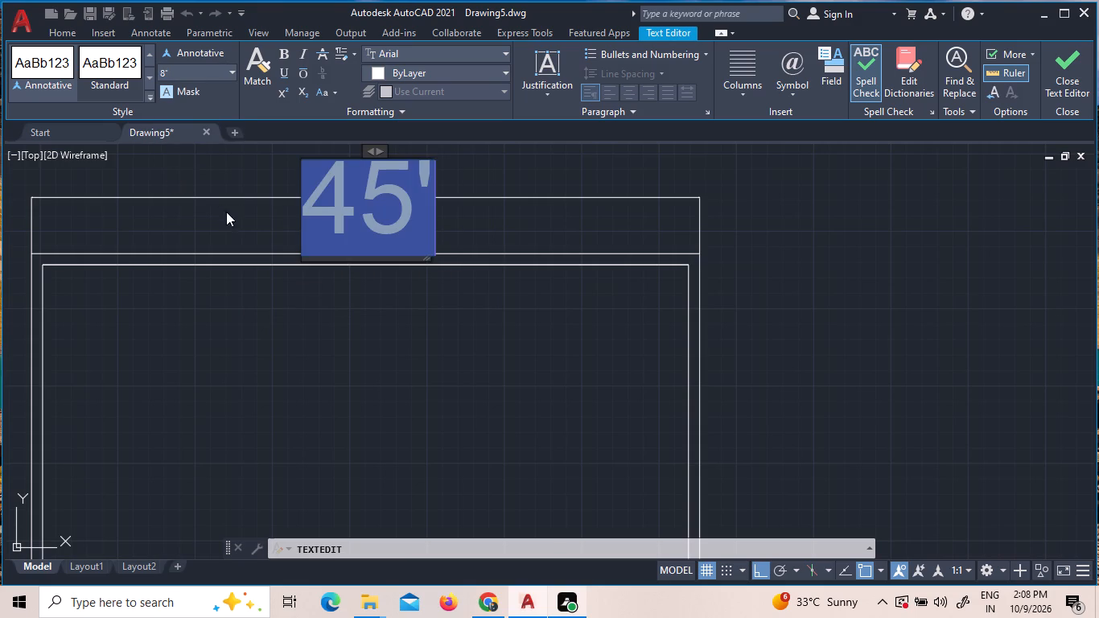
{"action": "left_click", "coordinate": [226, 212]}
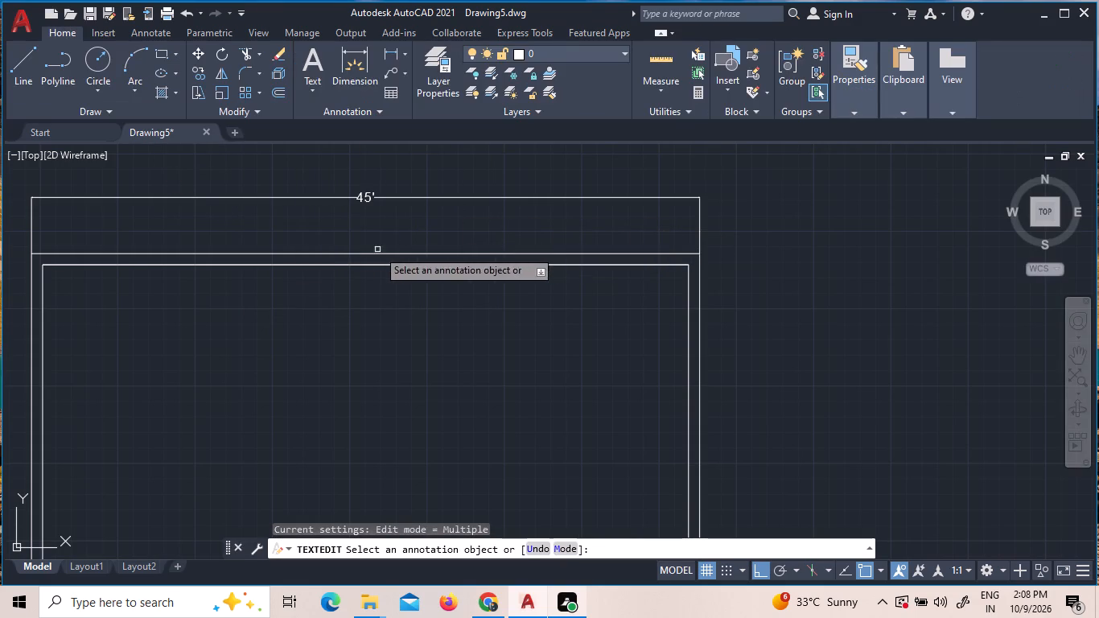
Add a linear dimension between the two upper inner corners, placed between the outer dimension and the top wall.
{"action": "left_click", "coordinate": [396, 54]}
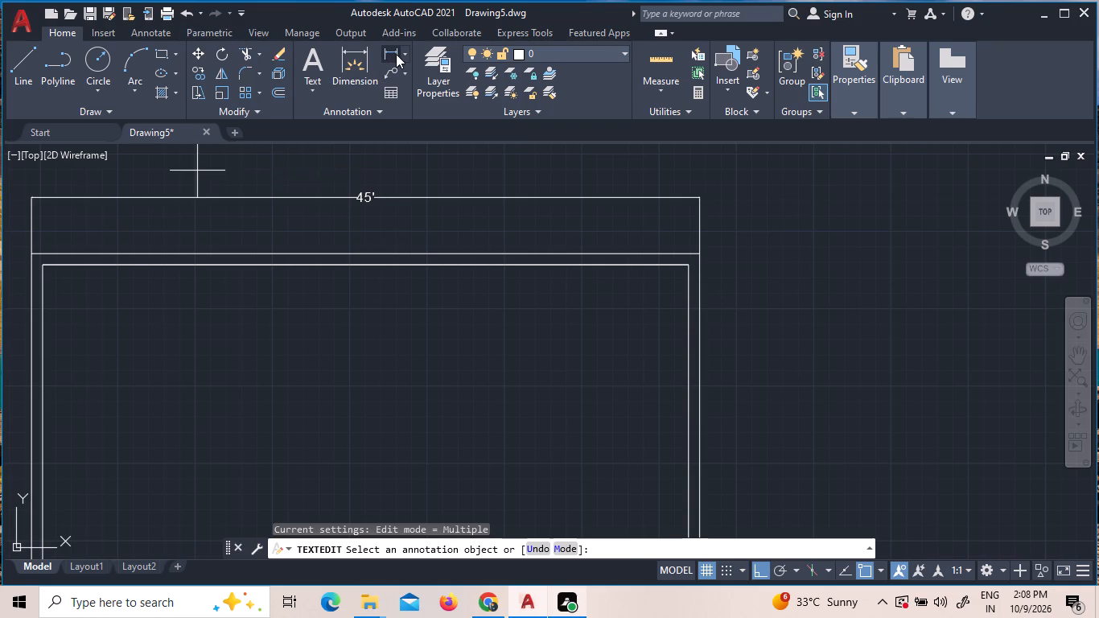
{"action": "left_click", "coordinate": [43, 266]}
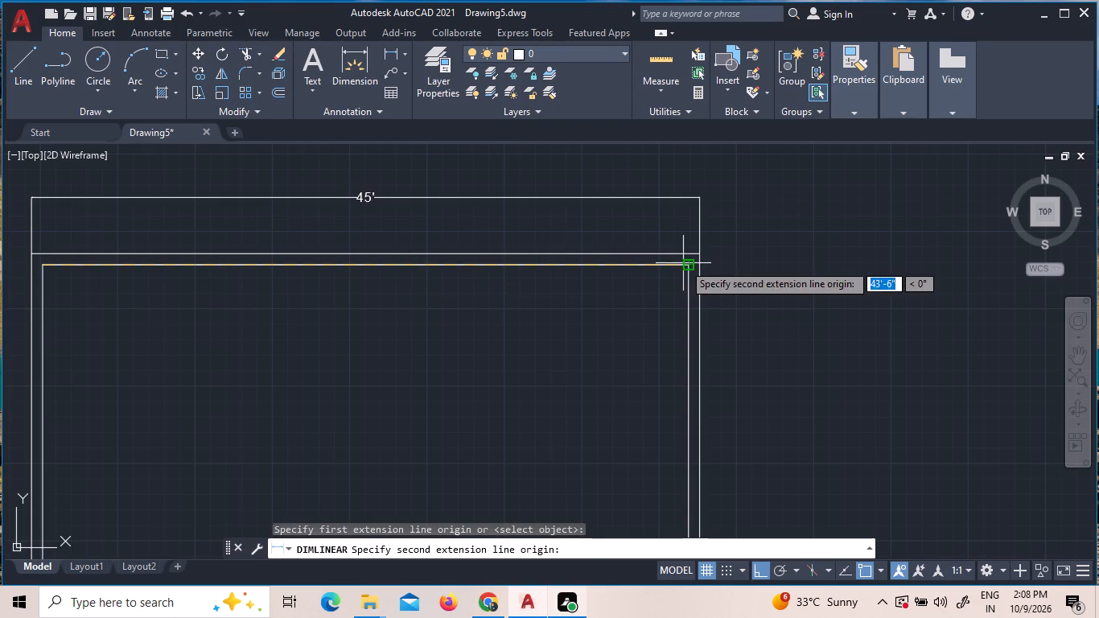
{"action": "left_click", "coordinate": [688, 266]}
{"action": "left_click", "coordinate": [658, 235]}
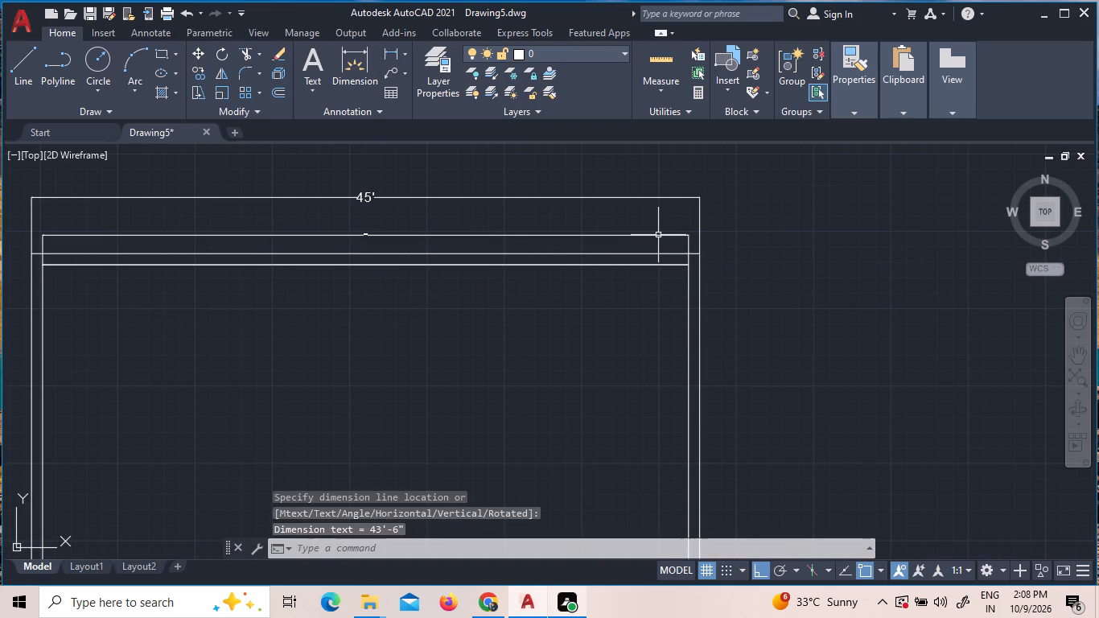
Set the text height of the inner width dimension to 8" and finish text editing.
{"action": "scroll", "coordinate": [364, 242], "scroll_direction": "up", "scroll_amount": 3}
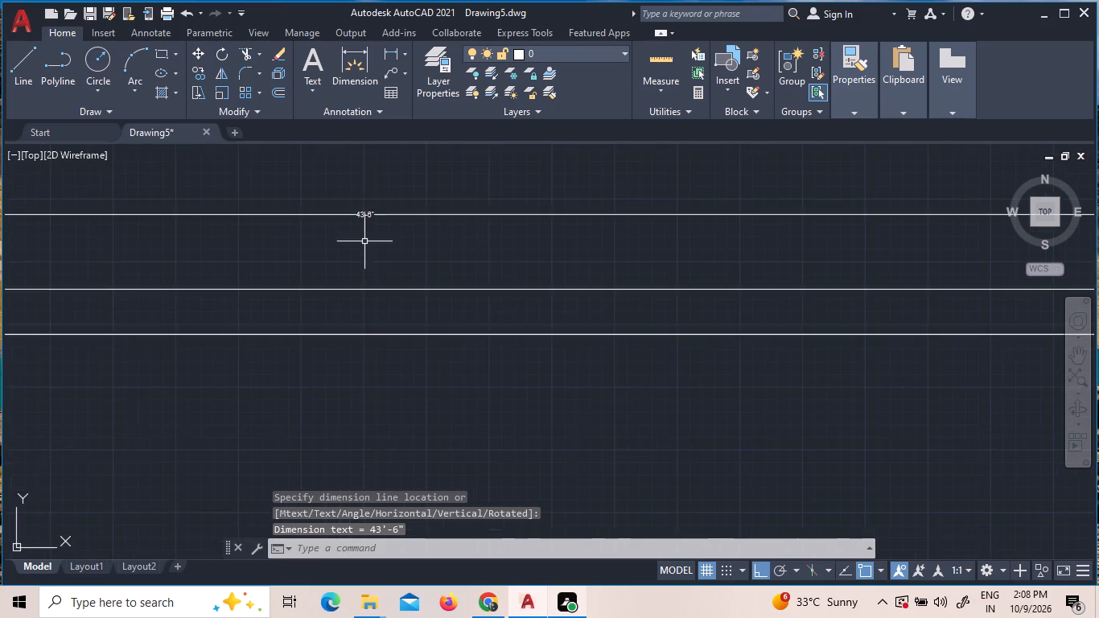
{"action": "scroll", "coordinate": [364, 209], "scroll_direction": "up", "scroll_amount": 4}
{"action": "triple_click", "coordinate": [351, 237]}
{"action": "triple_click", "coordinate": [351, 237]}
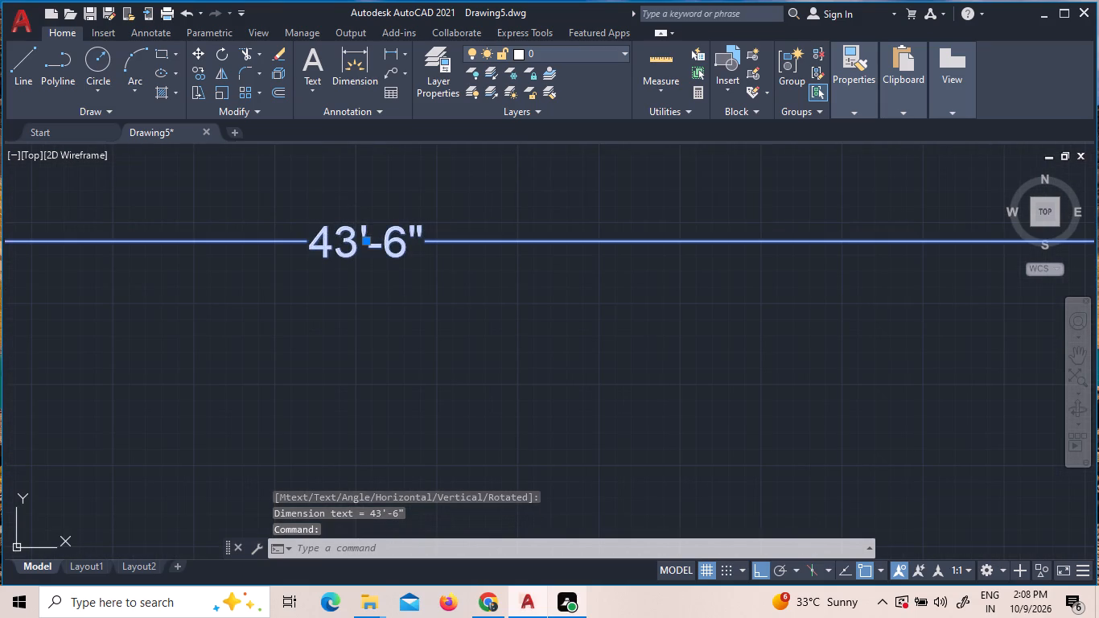
{"action": "left_click", "coordinate": [230, 68]}
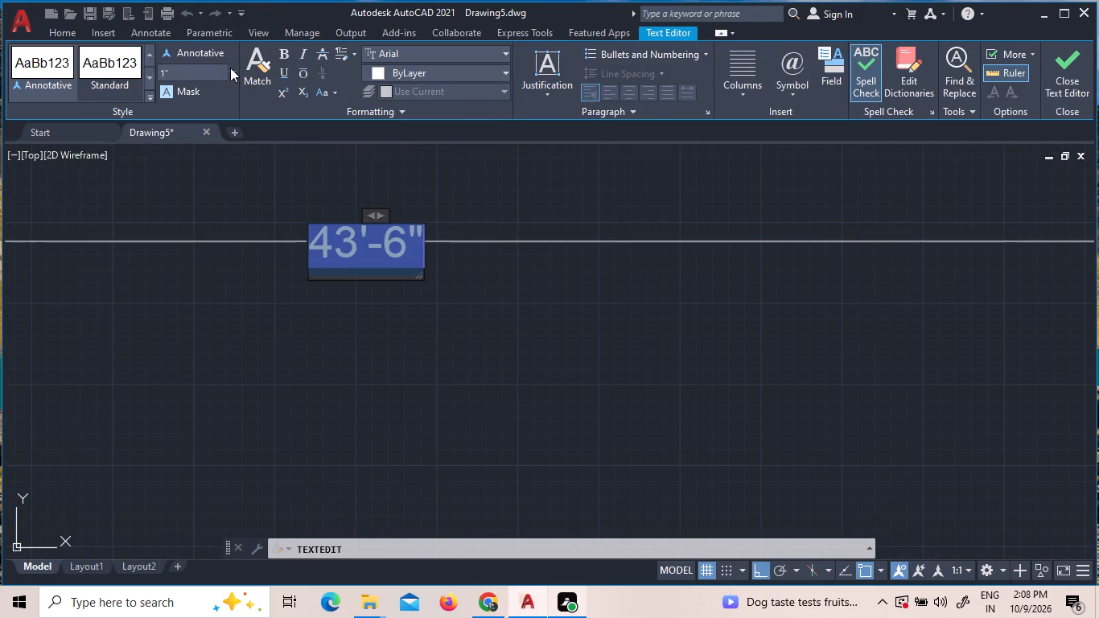
{"action": "left_click", "coordinate": [191, 174]}
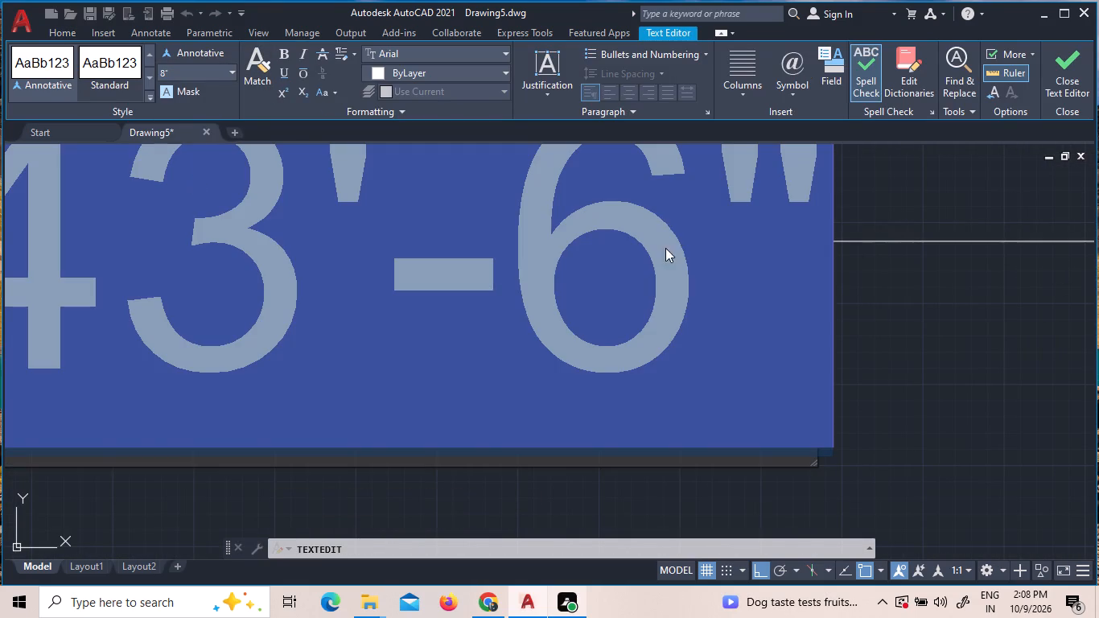
{"action": "left_click", "coordinate": [935, 203]}
{"action": "scroll", "coordinate": [798, 342], "scroll_direction": "down", "scroll_amount": 6}
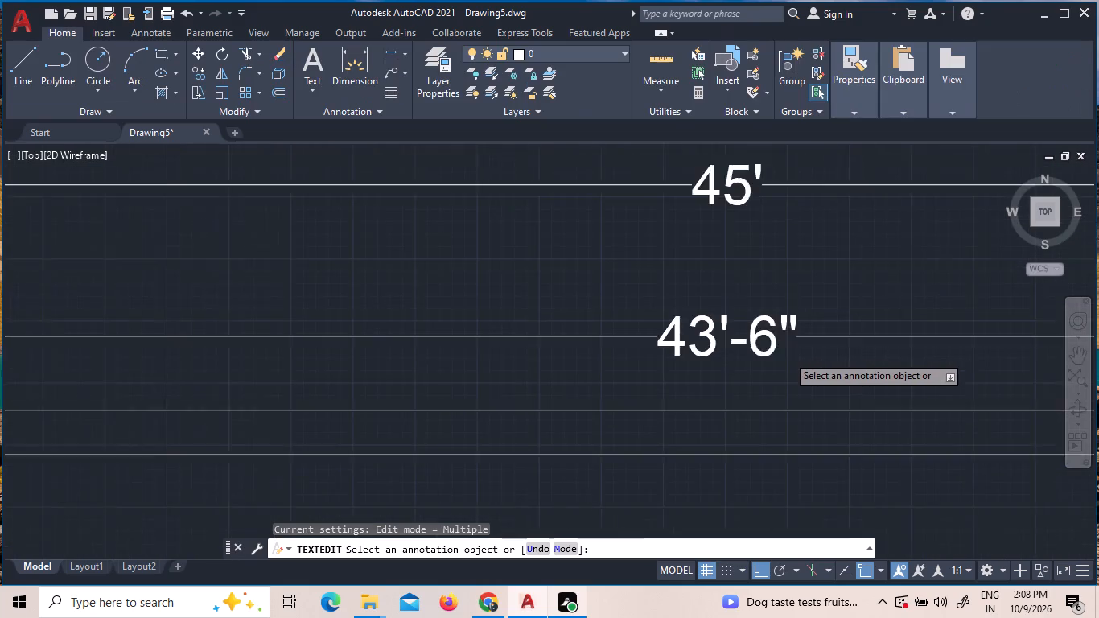
{"action": "scroll", "coordinate": [786, 355], "scroll_direction": "down", "scroll_amount": 1}
{"action": "middle_click_drag", "start_coordinate": [785, 335], "coordinate": [408, 237]}
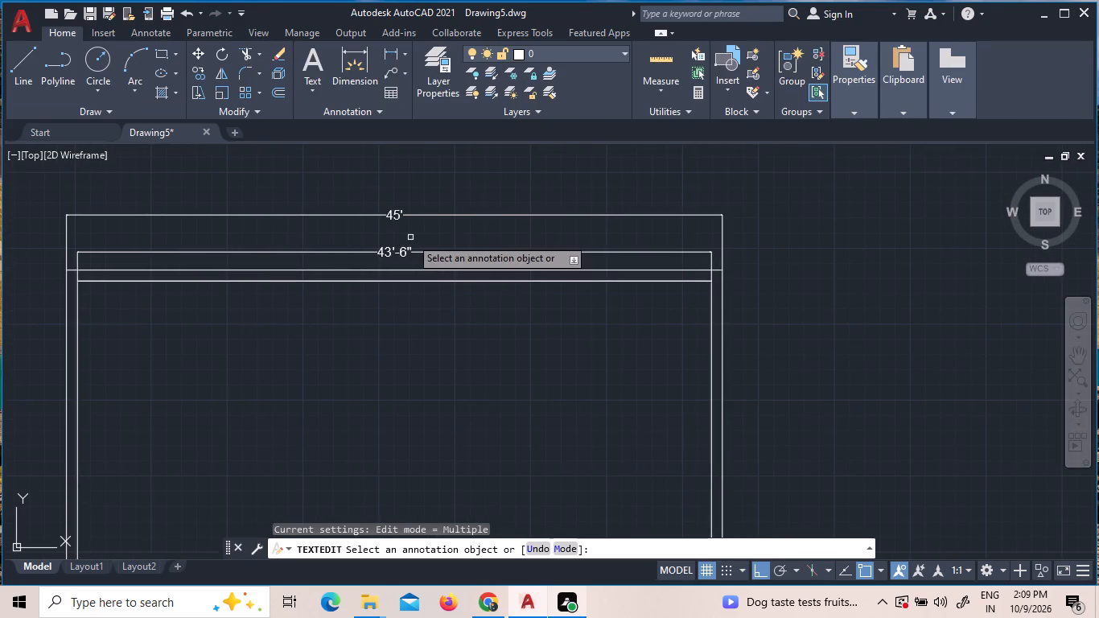
{"action": "scroll", "coordinate": [405, 255], "scroll_direction": "up", "scroll_amount": 1}
{"action": "scroll", "coordinate": [426, 265], "scroll_direction": "down", "scroll_amount": 1}
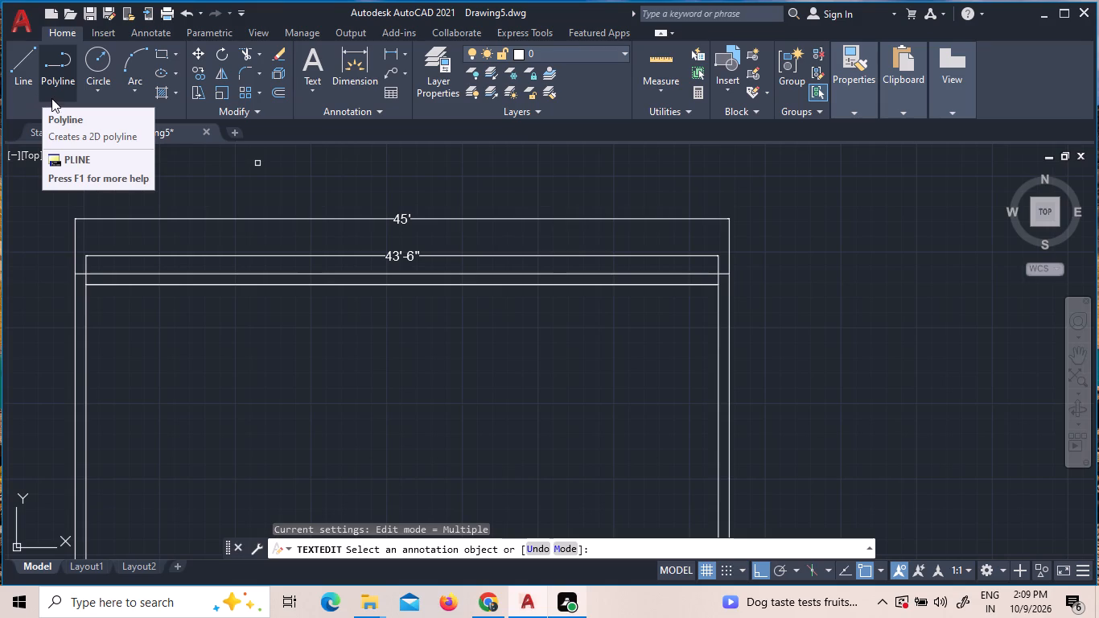
{"action": "key", "text": "Escape"}
{"action": "key", "text": "Escape"}
{"action": "key", "text": "Escape"}
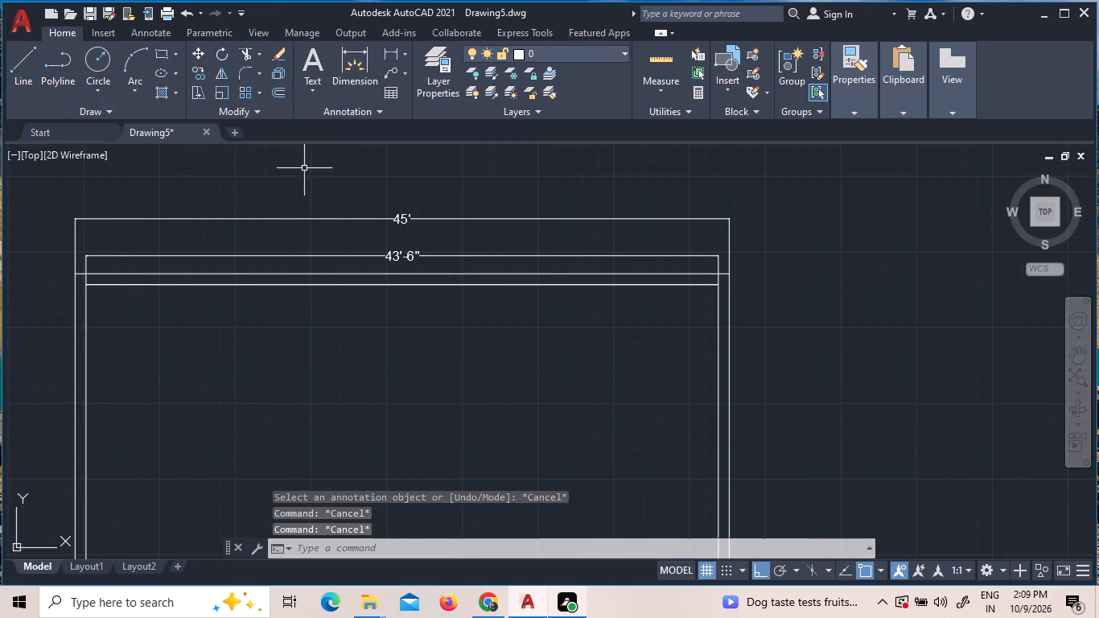
{"action": "left_click", "coordinate": [319, 181]}
{"action": "key", "text": "Escape"}
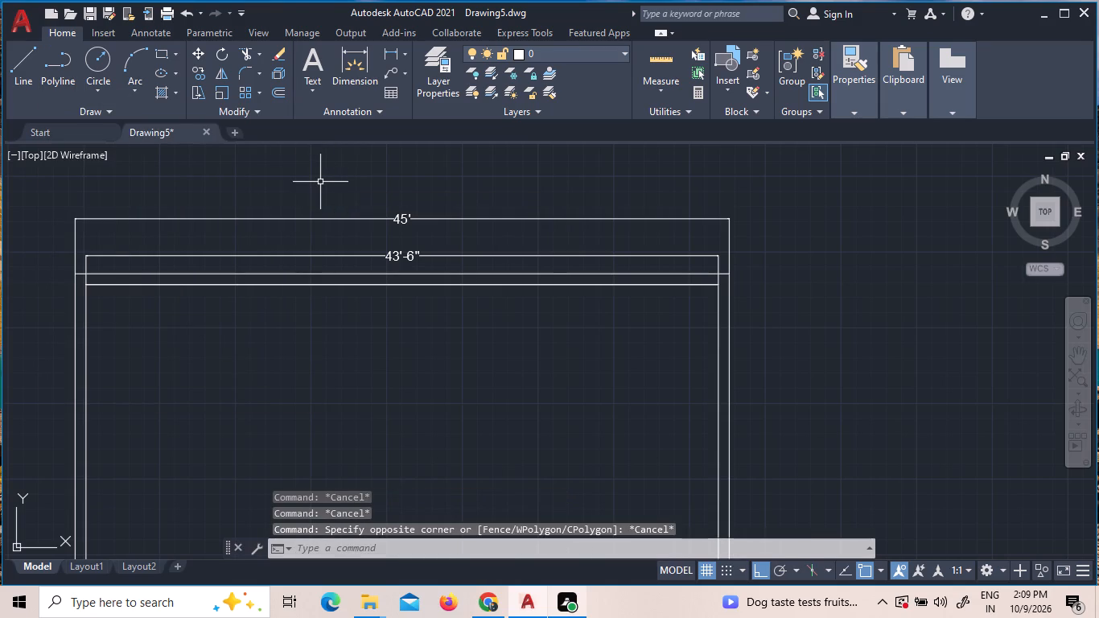
Offset the inner lines of the left and right walls 12' towards the inside of the plan.
{"action": "key", "text": "o"}
{"action": "key", "text": "Return"}
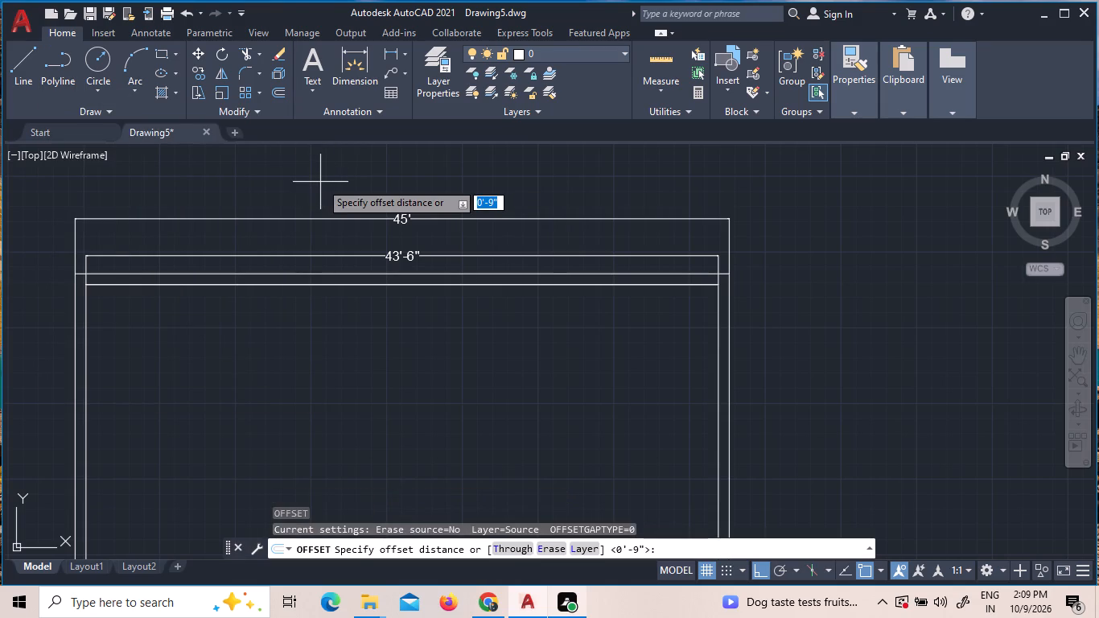
{"action": "type", "text": "10"}
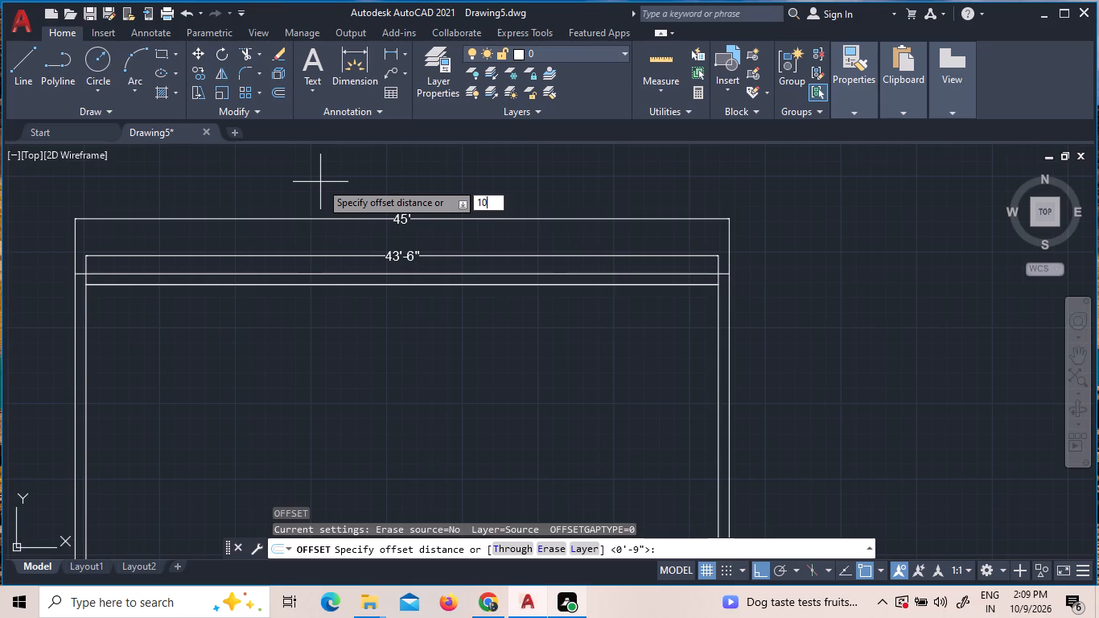
{"action": "key", "text": "BackSpace"}
{"action": "key", "text": "BackSpace"}
{"action": "type", "text": "12"}
{"action": "key", "text": "apostrophe"}
{"action": "key", "text": "Return"}
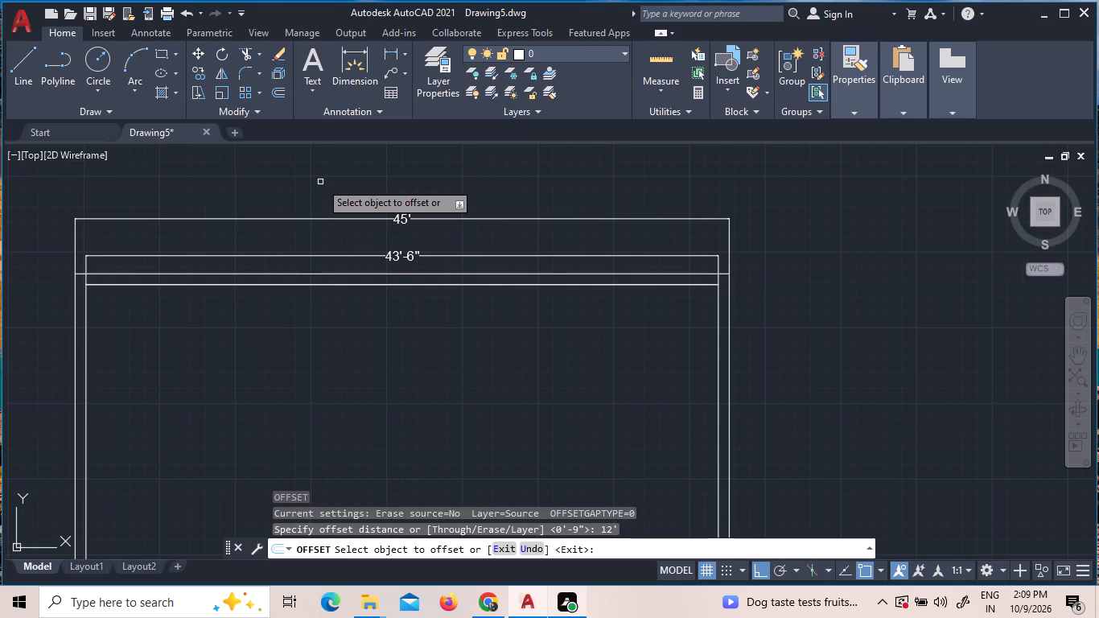
{"action": "left_click", "coordinate": [85, 302]}
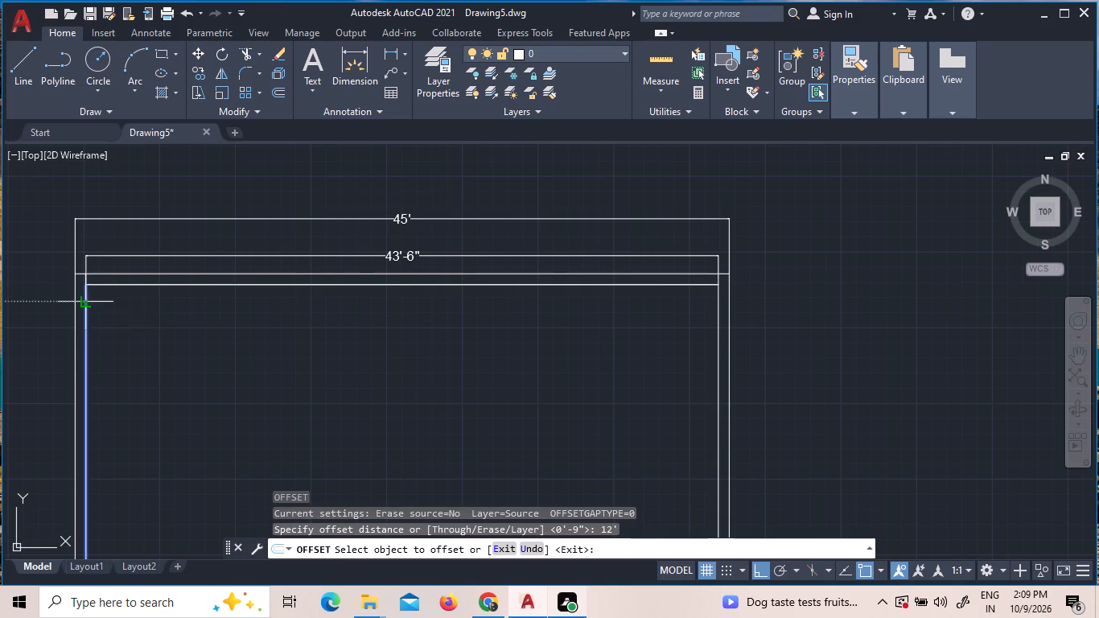
{"action": "left_click", "coordinate": [208, 332]}
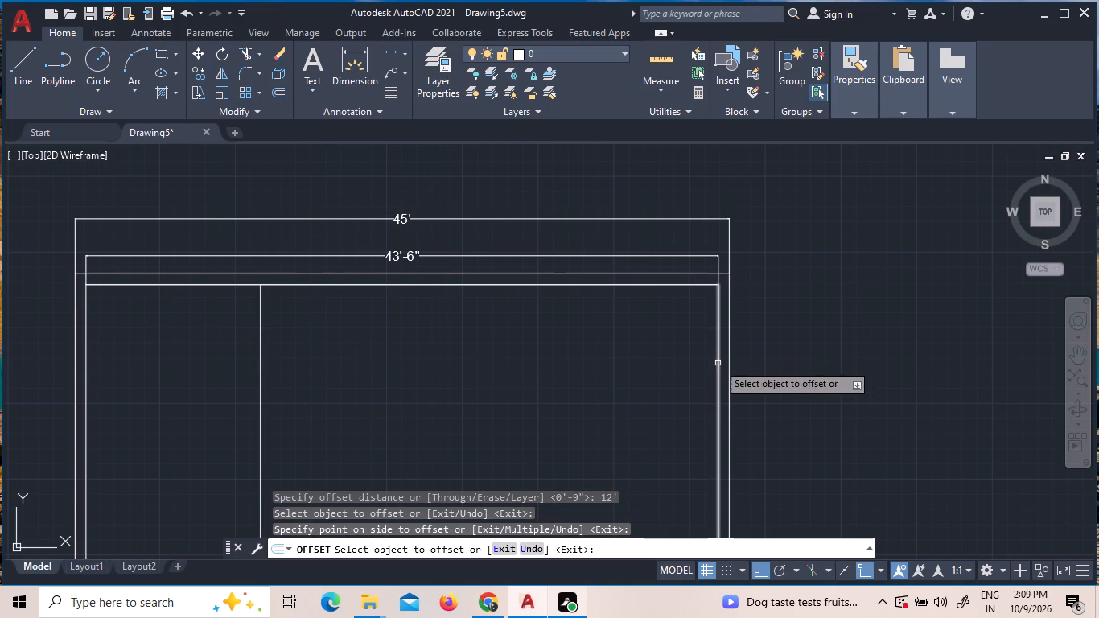
{"action": "left_click", "coordinate": [718, 363]}
{"action": "left_click", "coordinate": [501, 358]}
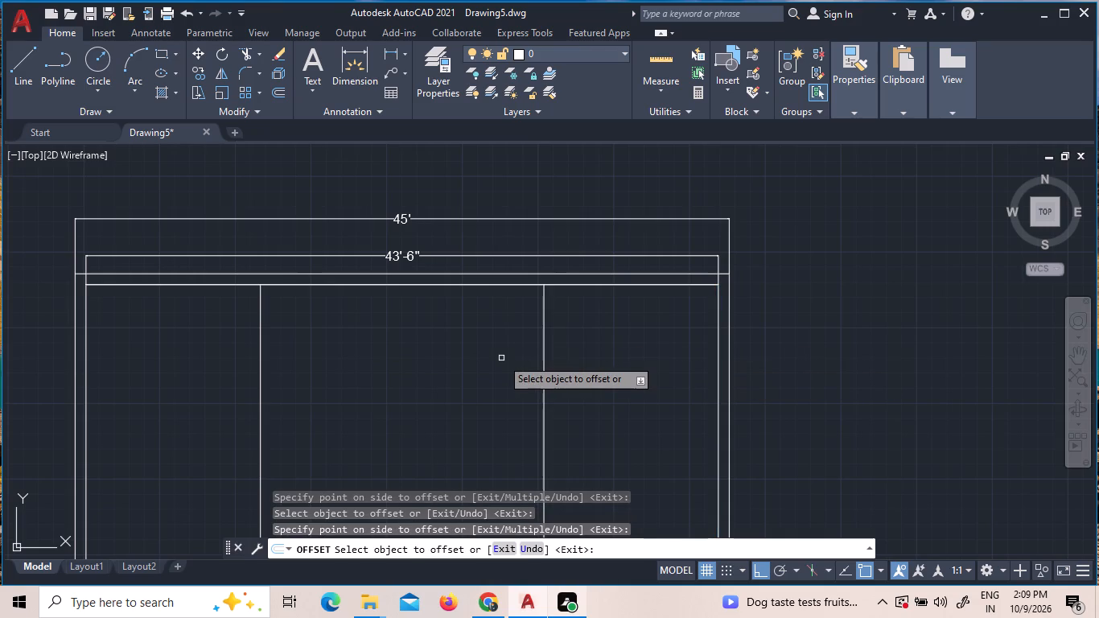
{"action": "key", "text": "Escape"}
{"action": "key", "text": "Escape"}
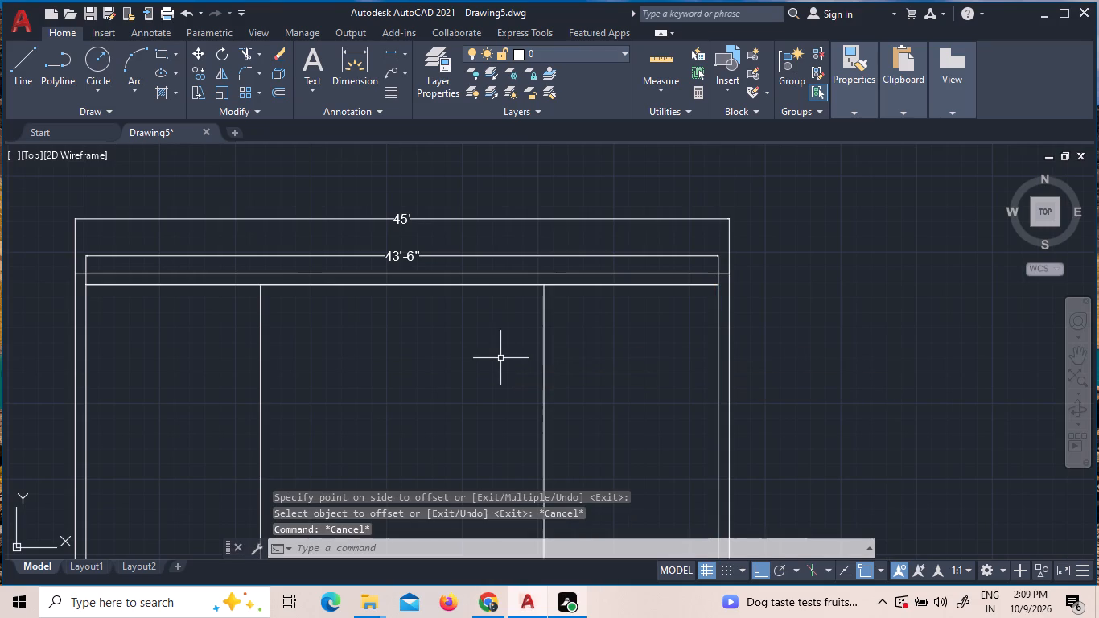
{"action": "key", "text": "Escape"}
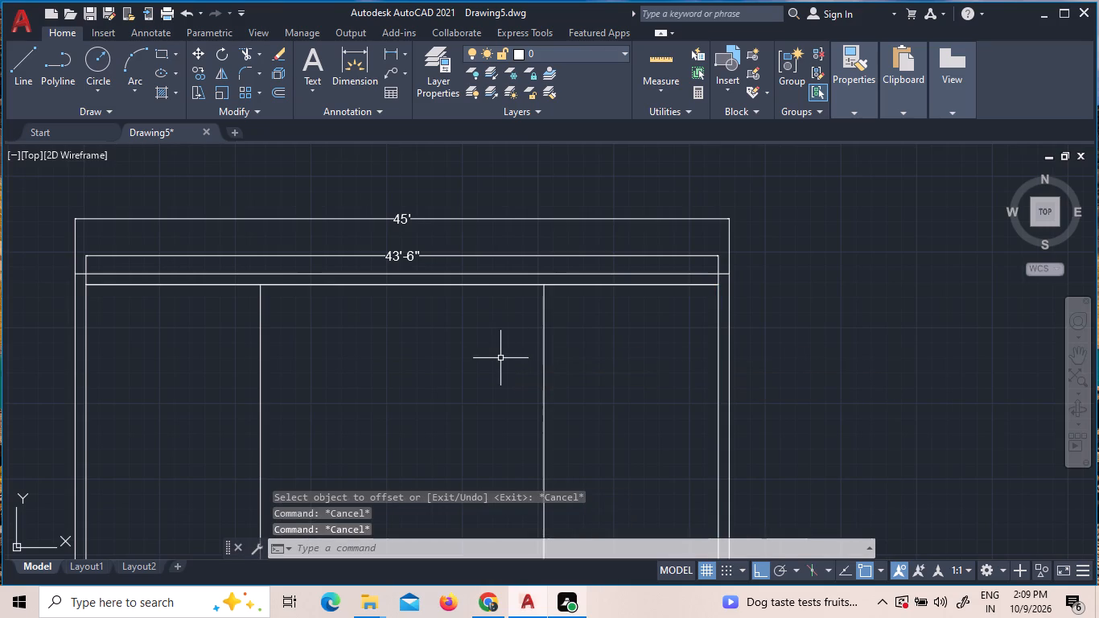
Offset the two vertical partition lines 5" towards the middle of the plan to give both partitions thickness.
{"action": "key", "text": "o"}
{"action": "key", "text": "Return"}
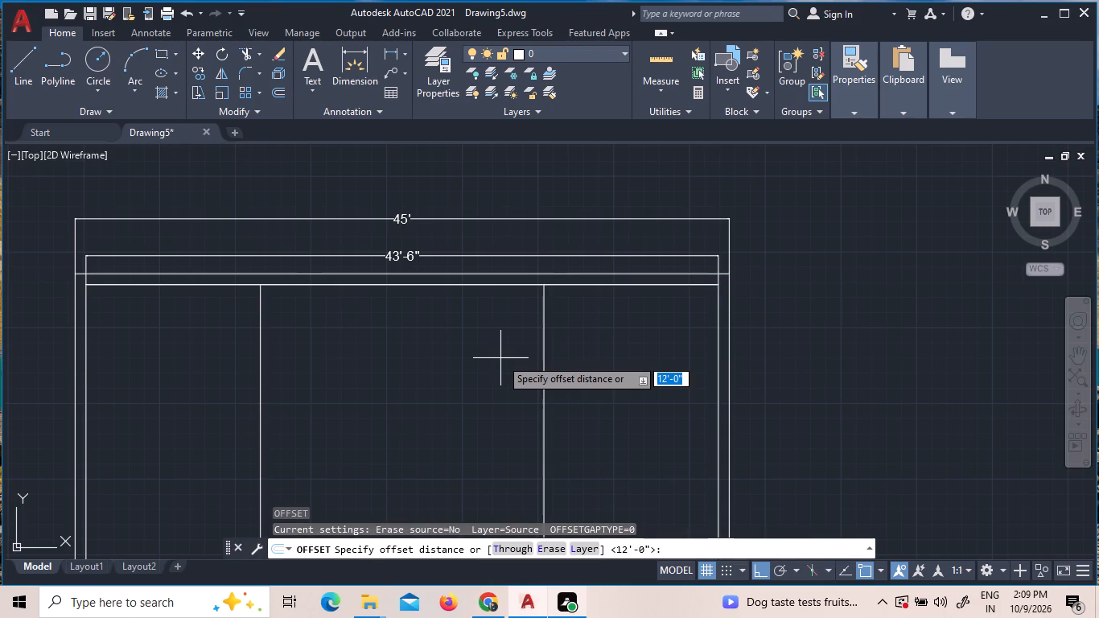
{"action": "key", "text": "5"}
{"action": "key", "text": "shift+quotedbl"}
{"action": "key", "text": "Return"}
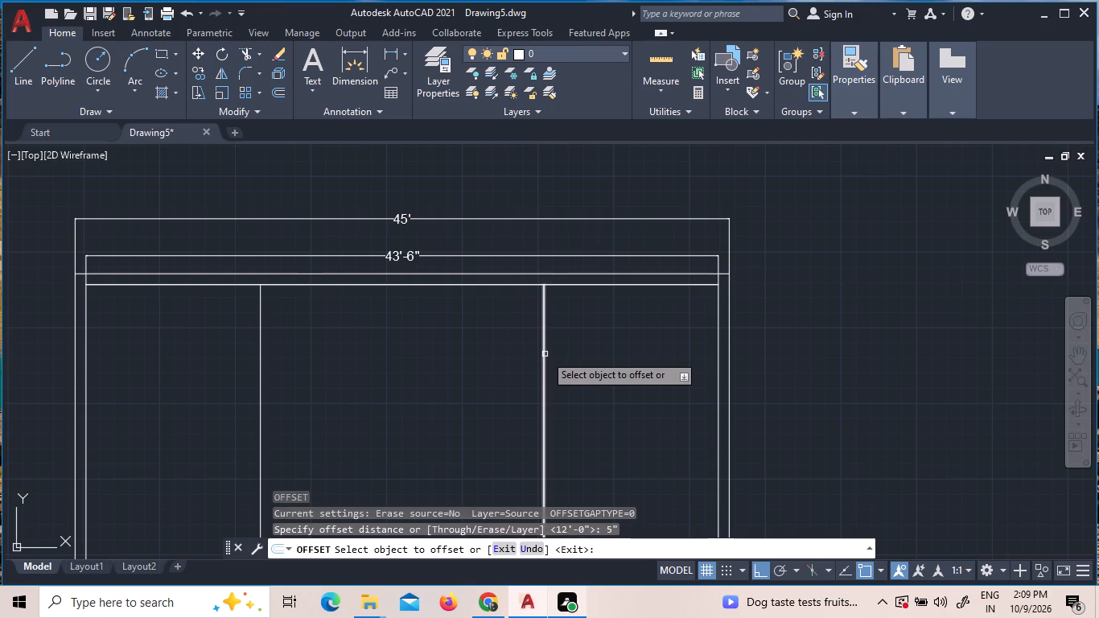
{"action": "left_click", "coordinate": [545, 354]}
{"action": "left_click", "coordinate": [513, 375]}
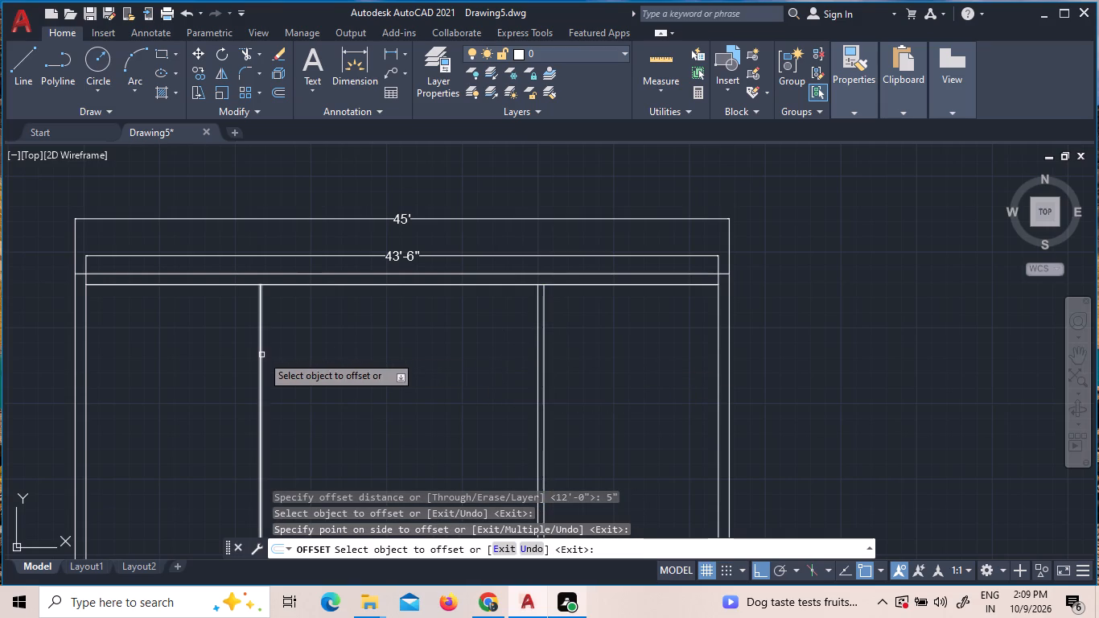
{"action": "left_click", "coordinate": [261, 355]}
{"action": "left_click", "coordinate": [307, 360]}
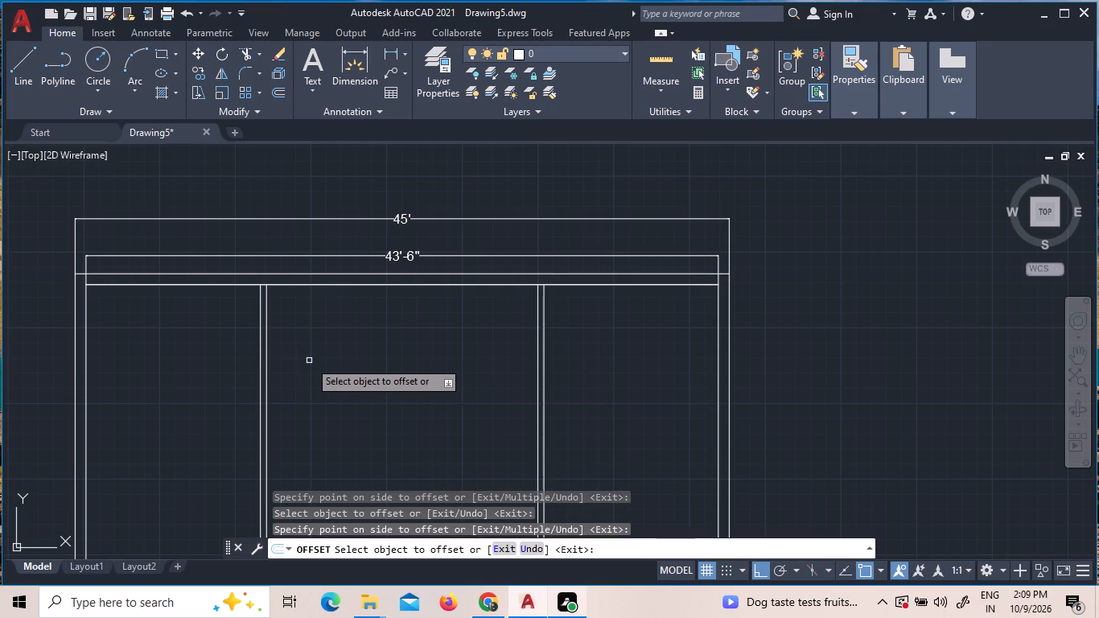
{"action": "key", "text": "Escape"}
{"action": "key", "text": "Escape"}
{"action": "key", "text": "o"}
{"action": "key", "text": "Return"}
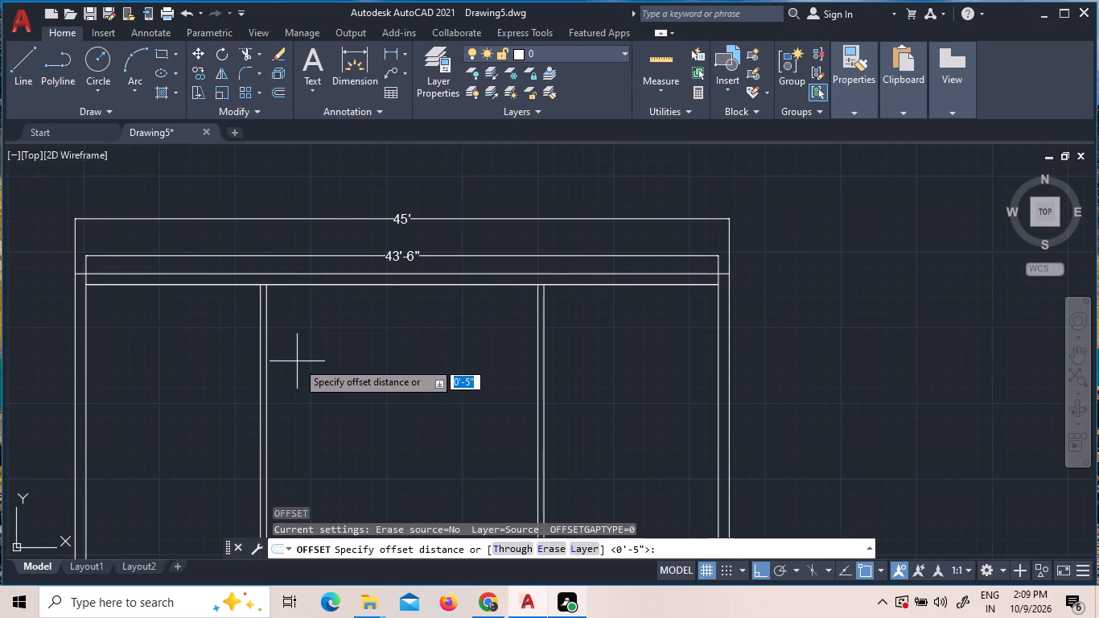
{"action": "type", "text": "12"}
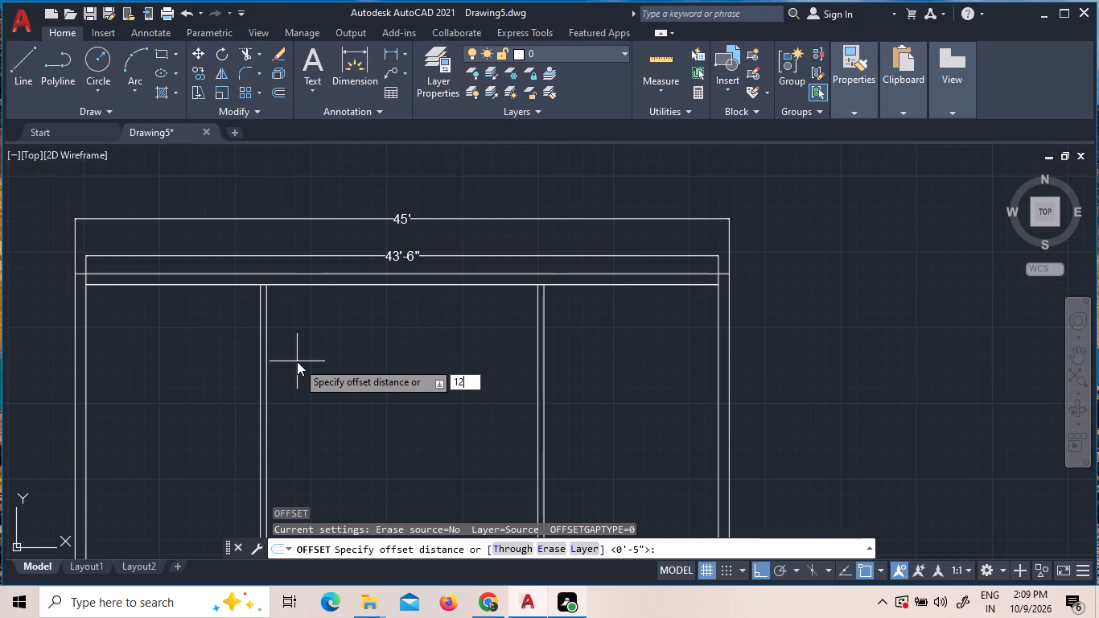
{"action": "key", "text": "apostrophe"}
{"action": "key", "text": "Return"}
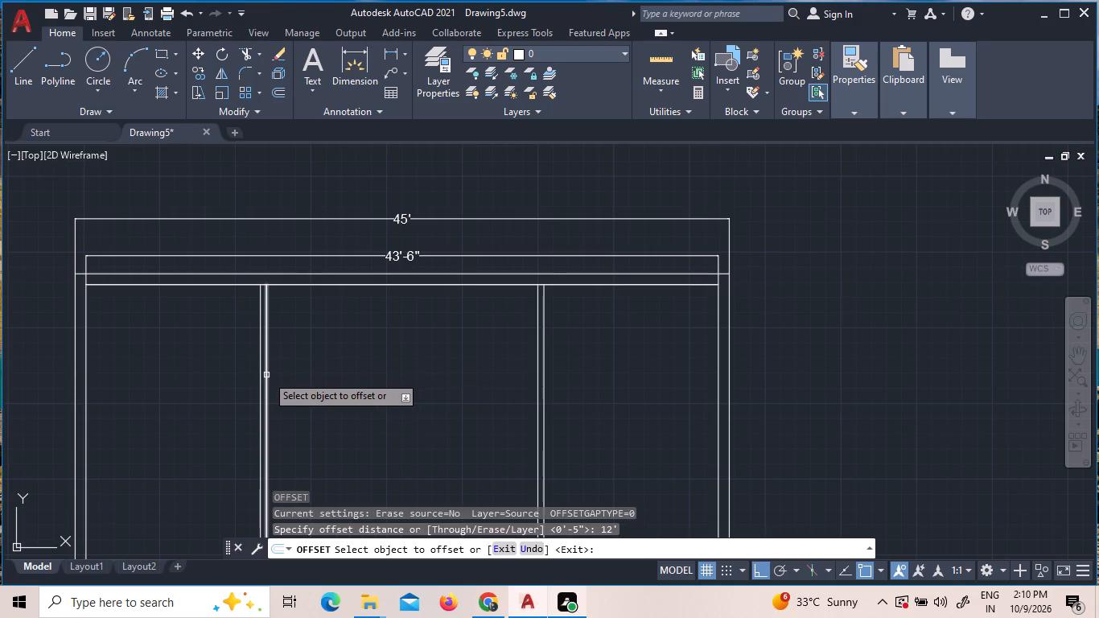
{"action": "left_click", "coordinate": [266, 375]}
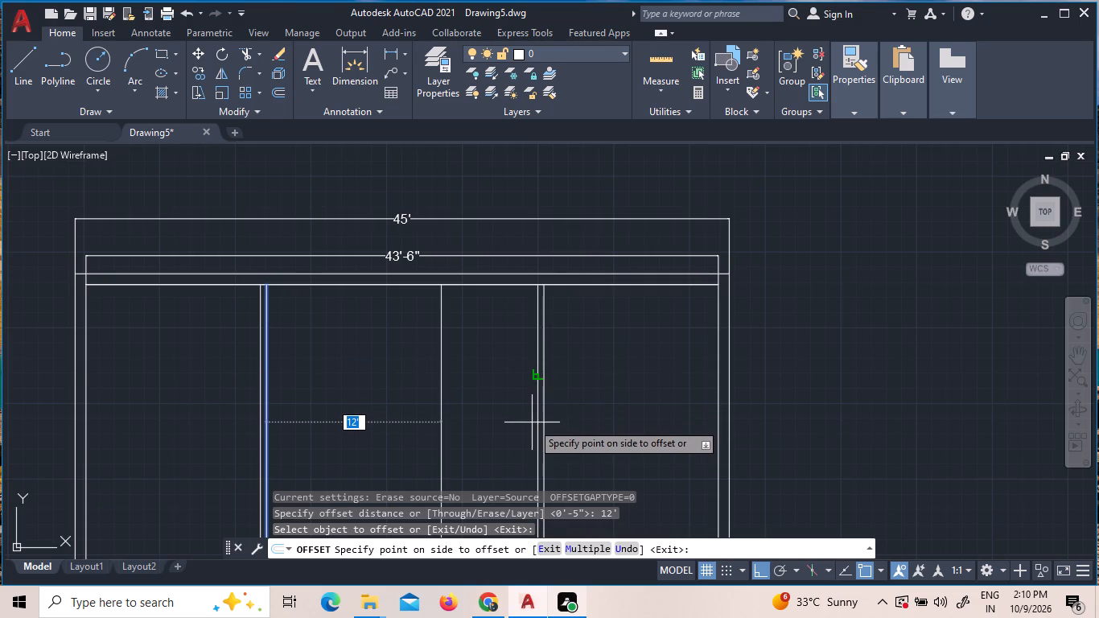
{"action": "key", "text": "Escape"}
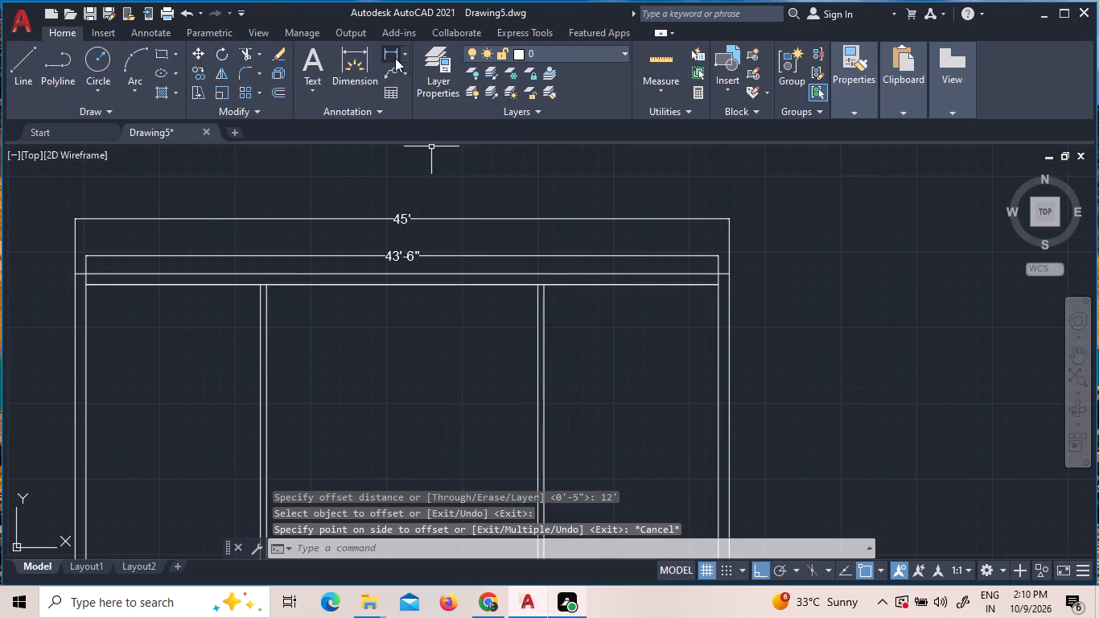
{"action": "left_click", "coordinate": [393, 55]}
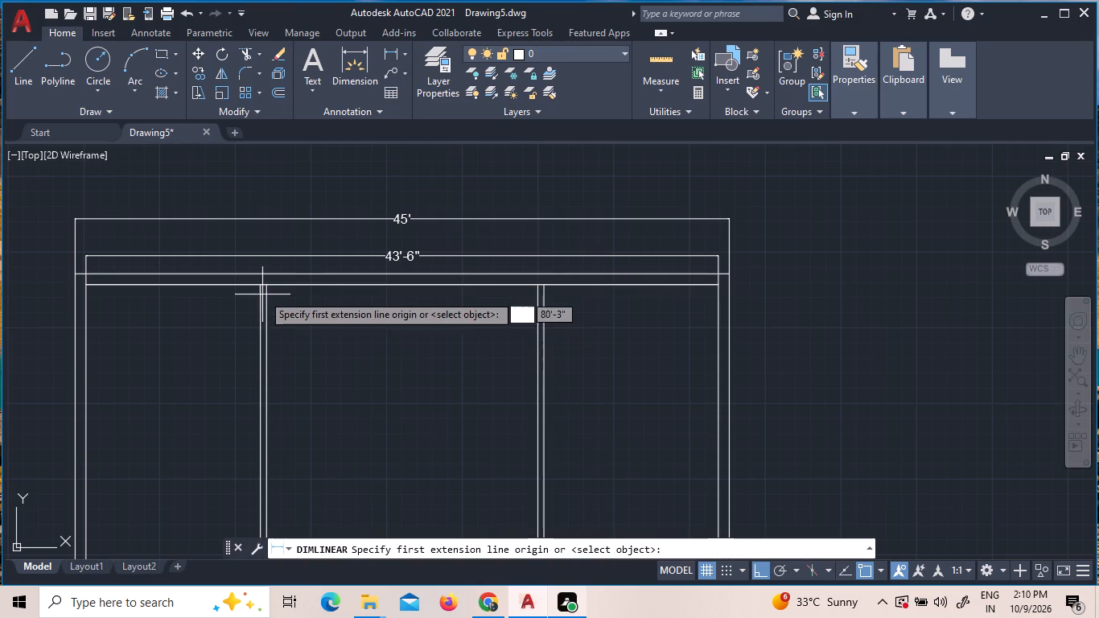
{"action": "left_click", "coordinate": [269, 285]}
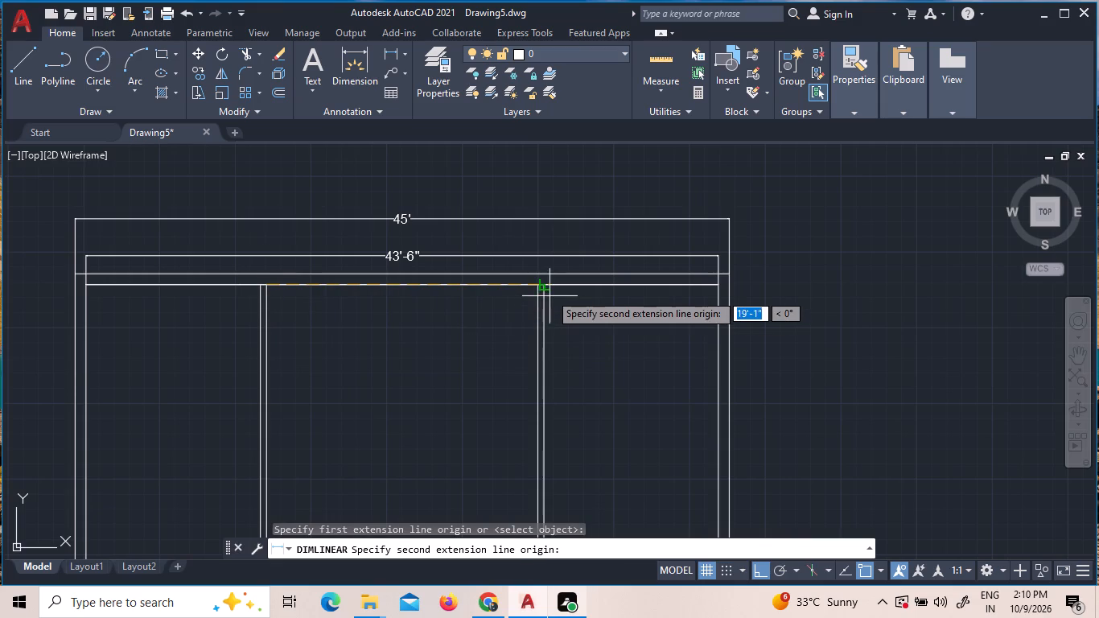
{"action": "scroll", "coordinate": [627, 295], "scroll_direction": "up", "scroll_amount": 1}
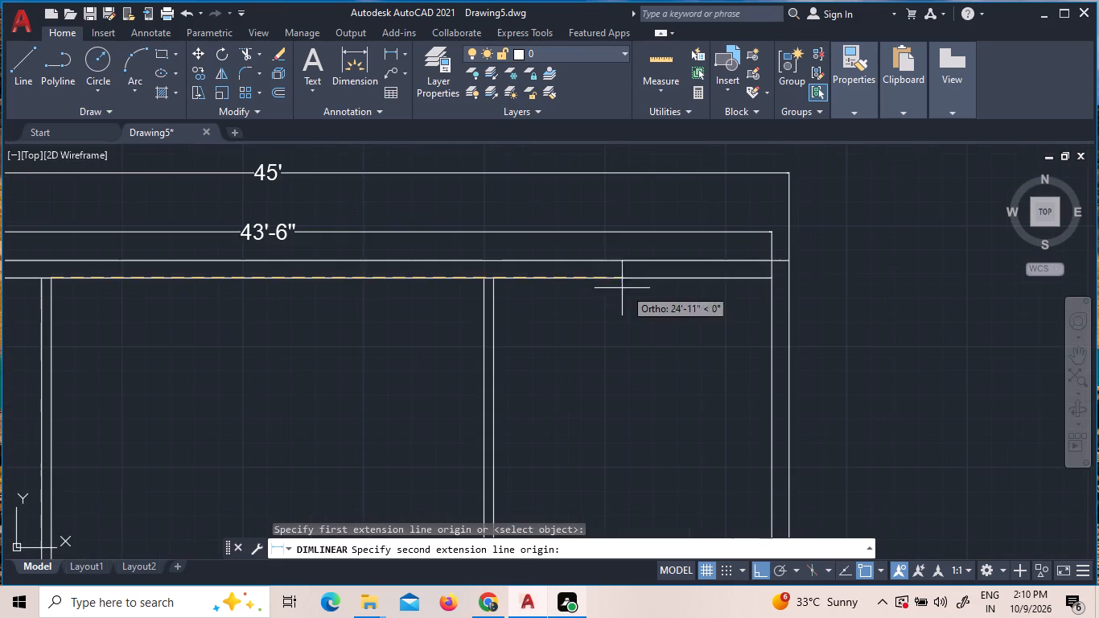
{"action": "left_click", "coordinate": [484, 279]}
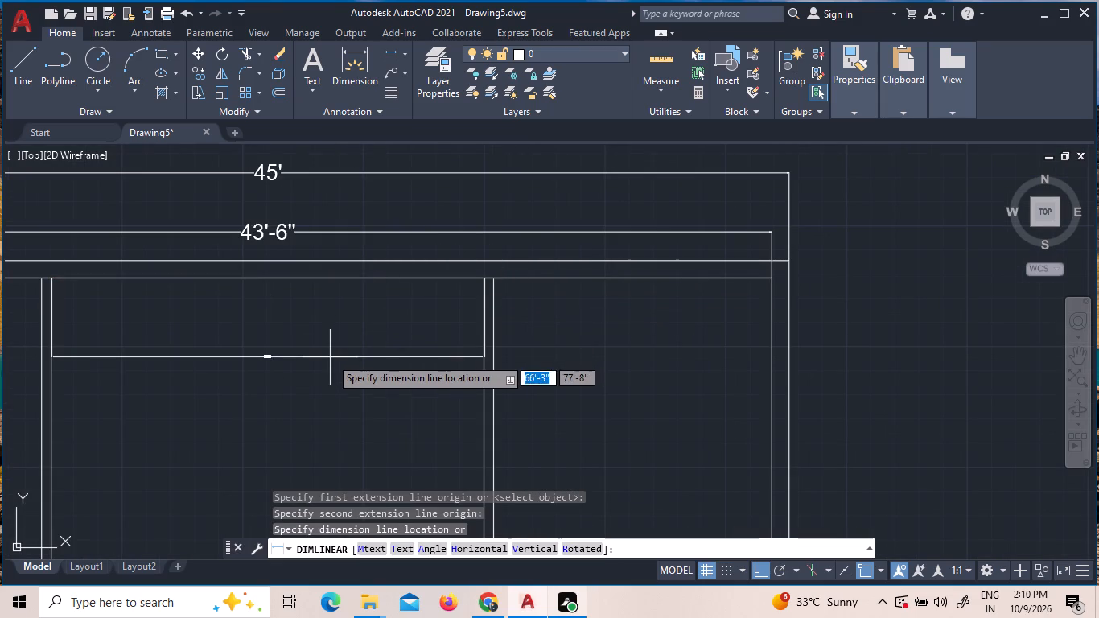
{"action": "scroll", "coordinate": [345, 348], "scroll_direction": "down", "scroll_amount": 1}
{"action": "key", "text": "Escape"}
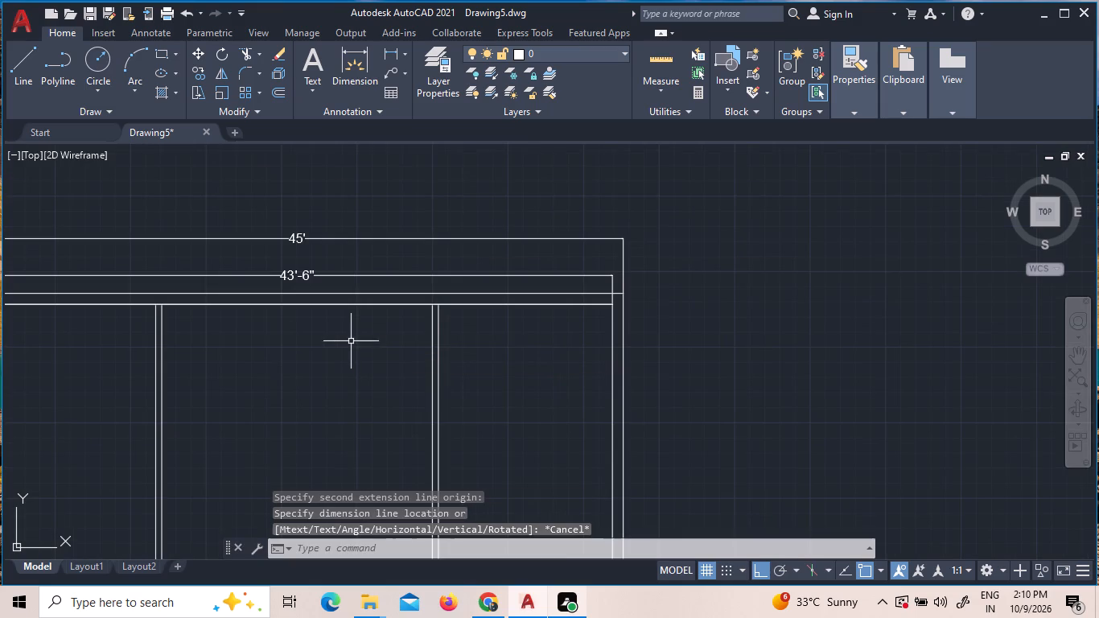
Delete all four vertical partition lines inside the plan.
{"action": "left_click", "coordinate": [544, 352]}
{"action": "left_click", "coordinate": [110, 356]}
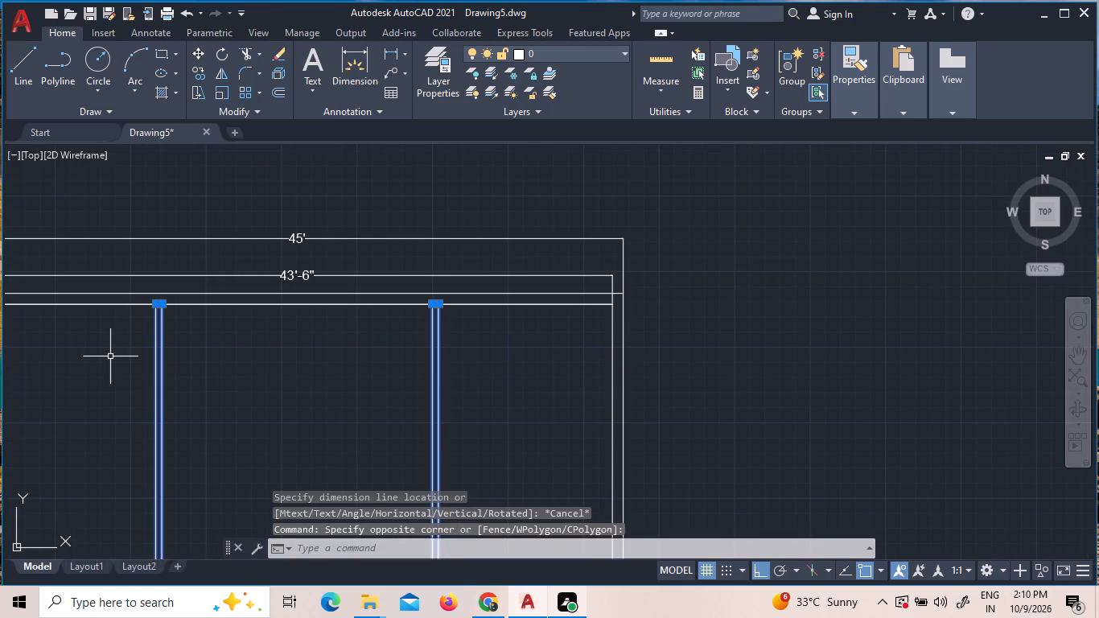
{"action": "key", "text": "Delete"}
Start drawing a new line in the upper part of the floor plan.
{"action": "scroll", "coordinate": [201, 429], "scroll_direction": "down", "scroll_amount": 2}
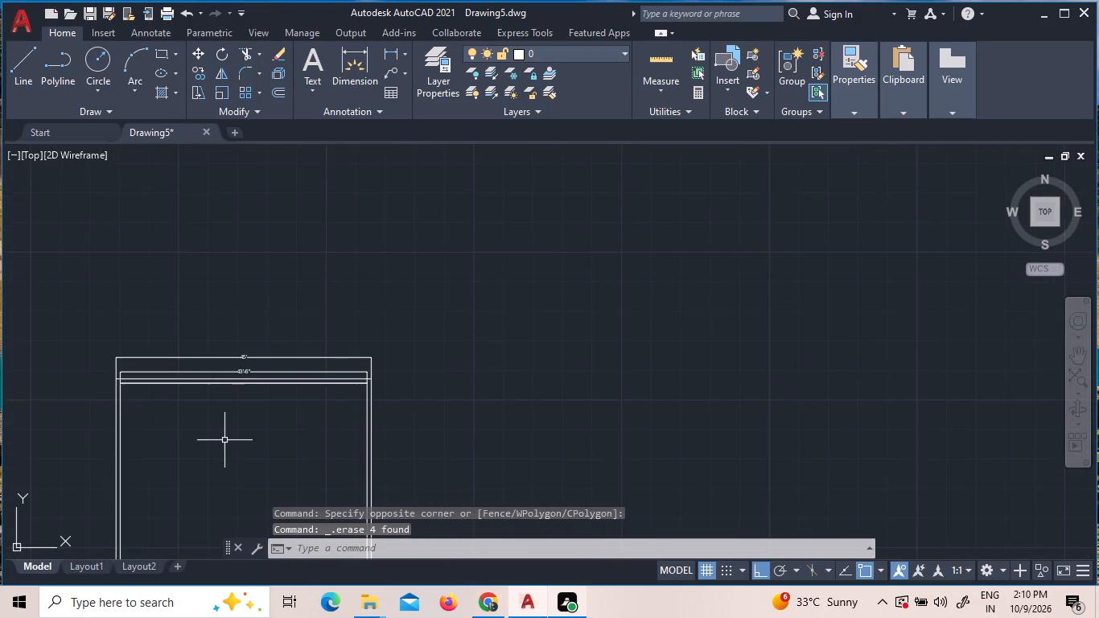
{"action": "scroll", "coordinate": [106, 422], "scroll_direction": "up", "scroll_amount": 1}
{"action": "scroll", "coordinate": [209, 373], "scroll_direction": "up", "scroll_amount": 2}
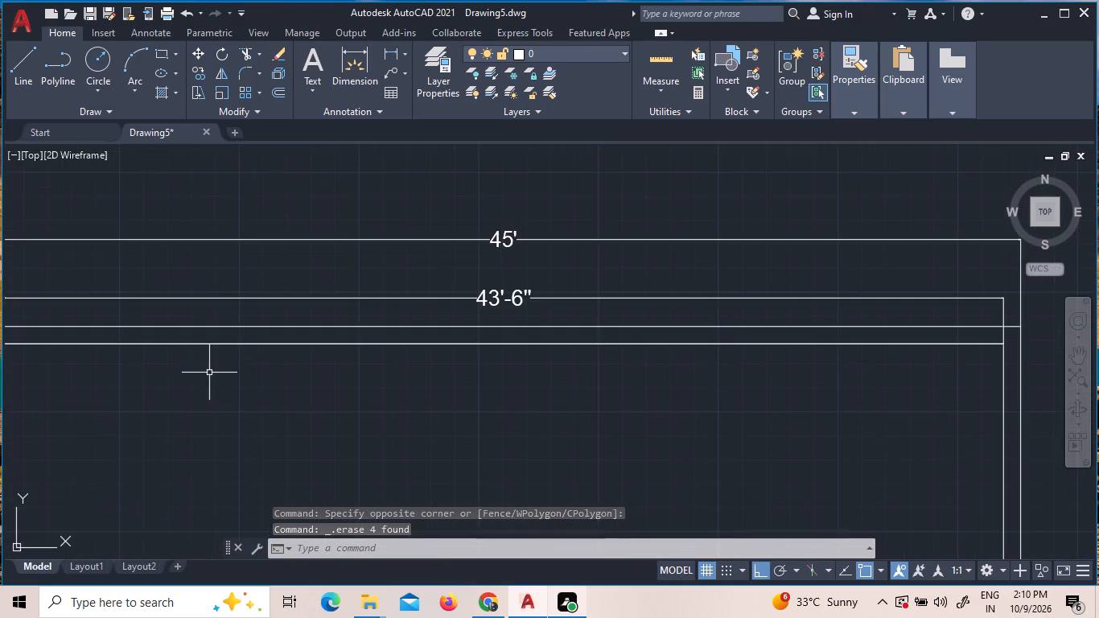
{"action": "scroll", "coordinate": [209, 373], "scroll_direction": "down", "scroll_amount": 1}
{"action": "left_click", "coordinate": [25, 70]}
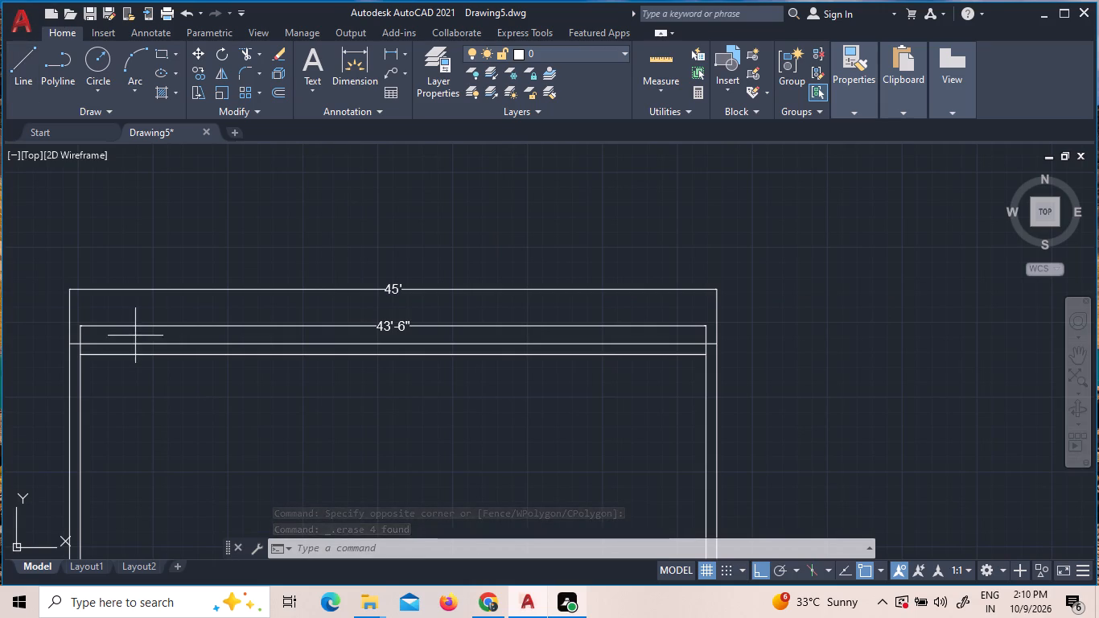
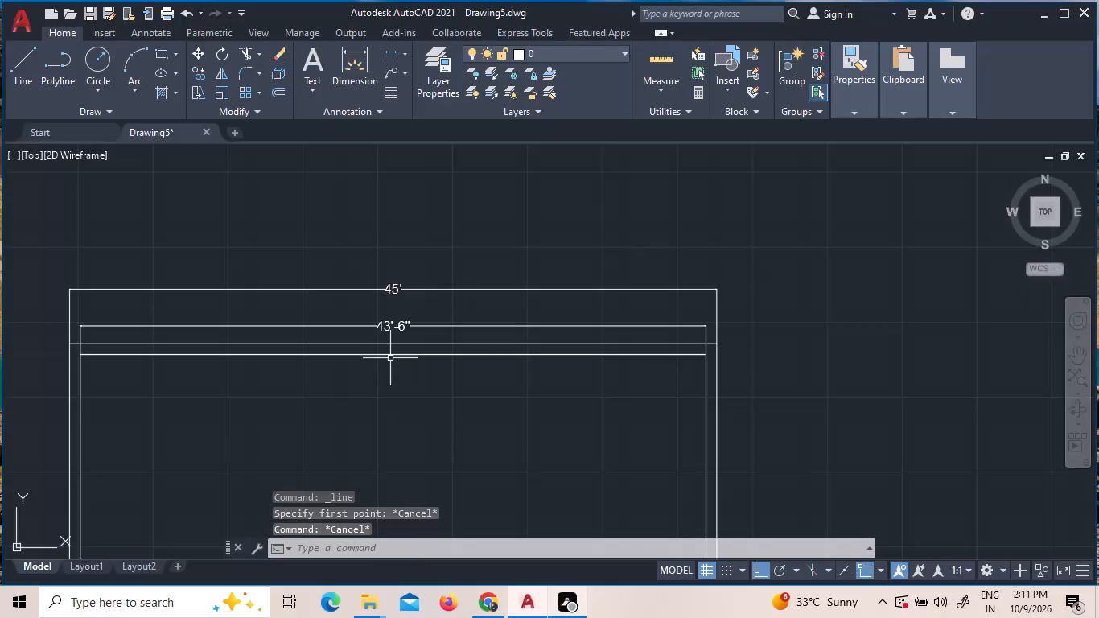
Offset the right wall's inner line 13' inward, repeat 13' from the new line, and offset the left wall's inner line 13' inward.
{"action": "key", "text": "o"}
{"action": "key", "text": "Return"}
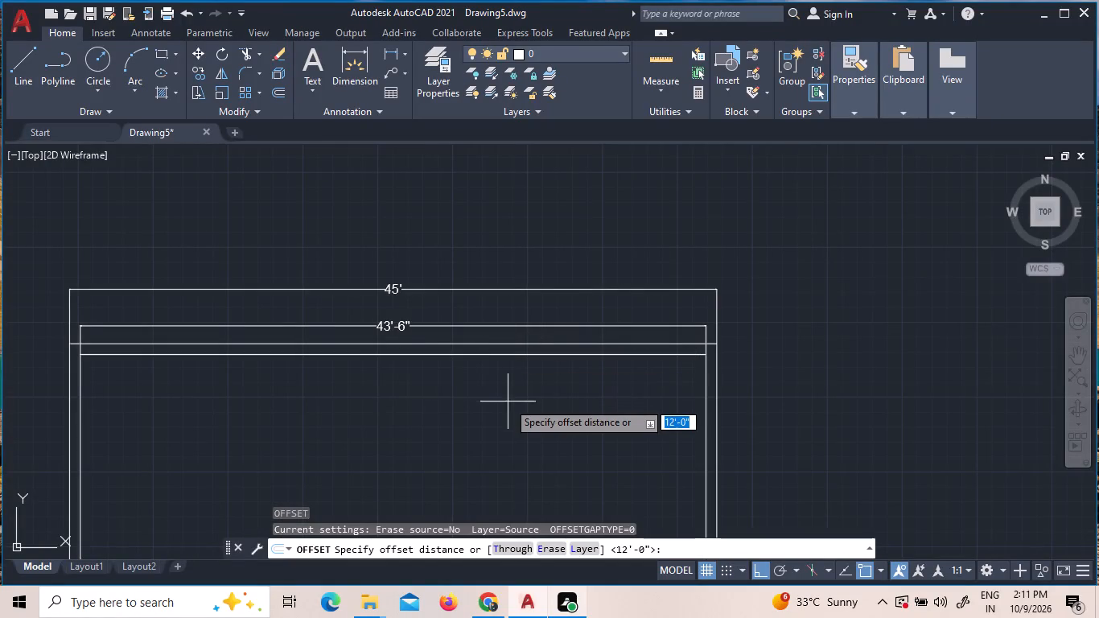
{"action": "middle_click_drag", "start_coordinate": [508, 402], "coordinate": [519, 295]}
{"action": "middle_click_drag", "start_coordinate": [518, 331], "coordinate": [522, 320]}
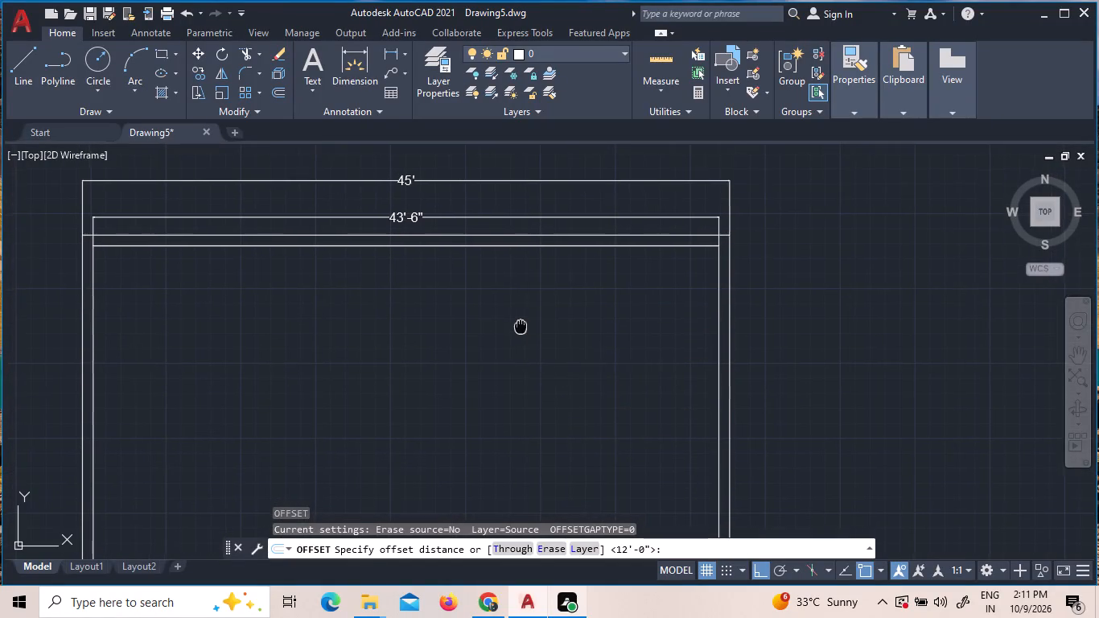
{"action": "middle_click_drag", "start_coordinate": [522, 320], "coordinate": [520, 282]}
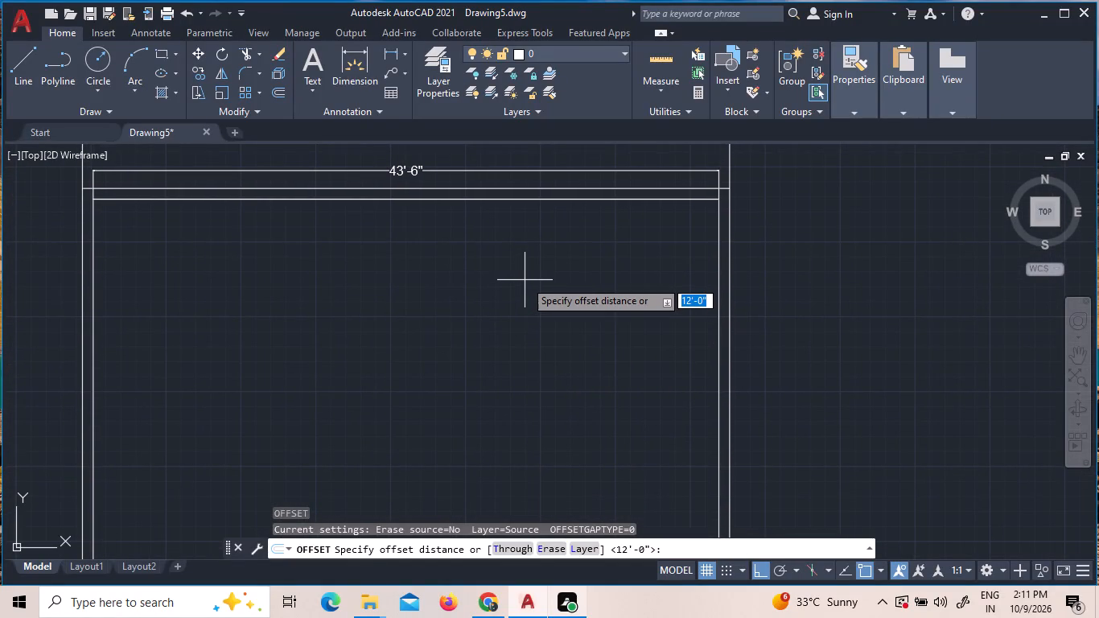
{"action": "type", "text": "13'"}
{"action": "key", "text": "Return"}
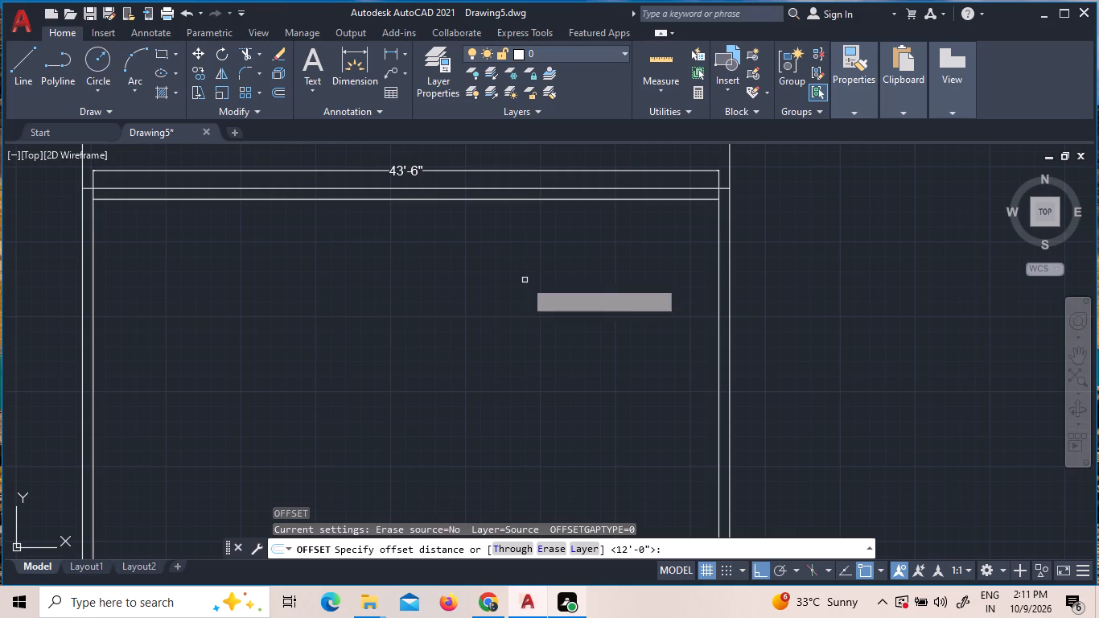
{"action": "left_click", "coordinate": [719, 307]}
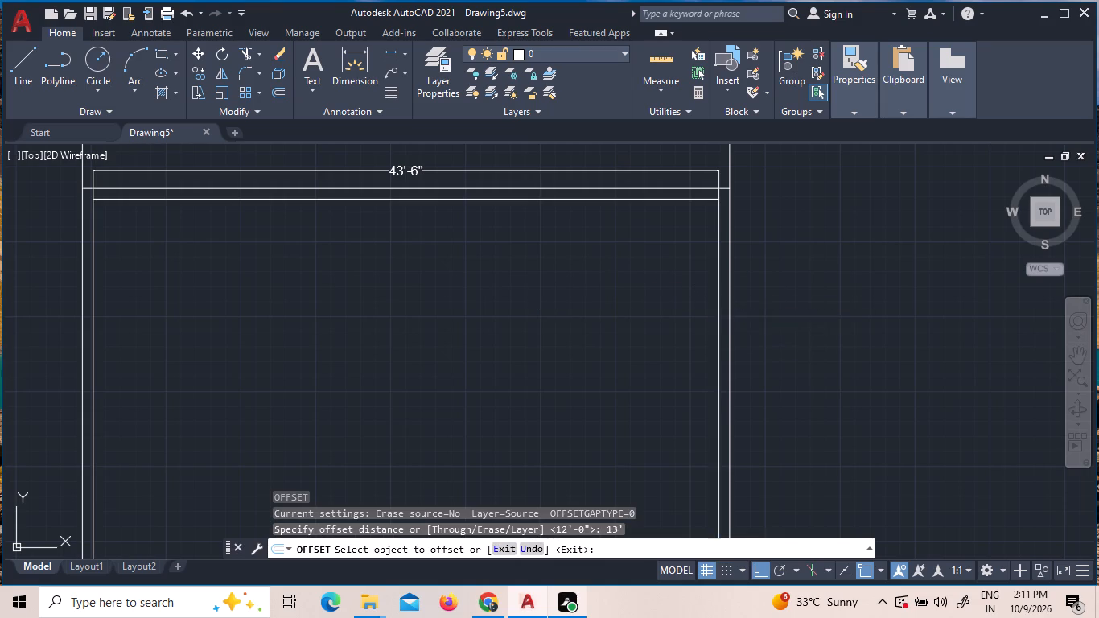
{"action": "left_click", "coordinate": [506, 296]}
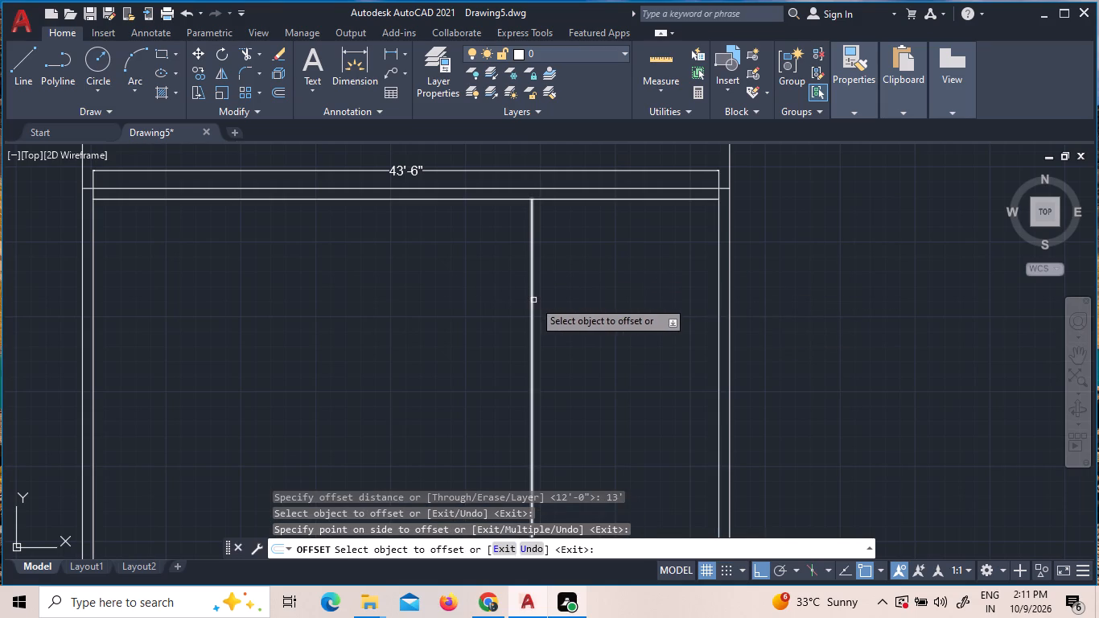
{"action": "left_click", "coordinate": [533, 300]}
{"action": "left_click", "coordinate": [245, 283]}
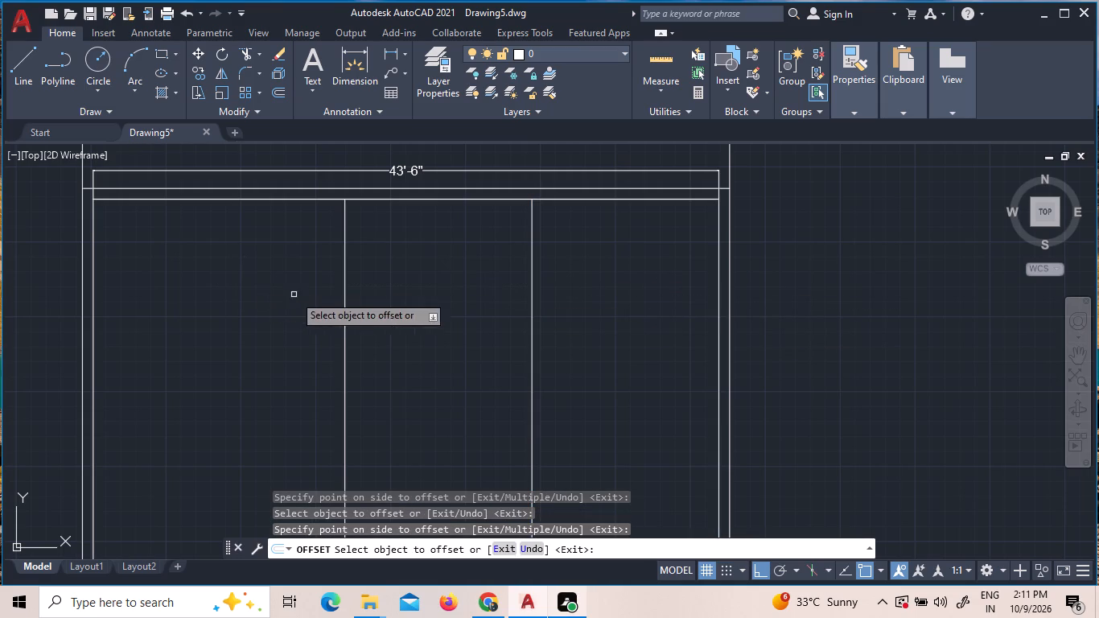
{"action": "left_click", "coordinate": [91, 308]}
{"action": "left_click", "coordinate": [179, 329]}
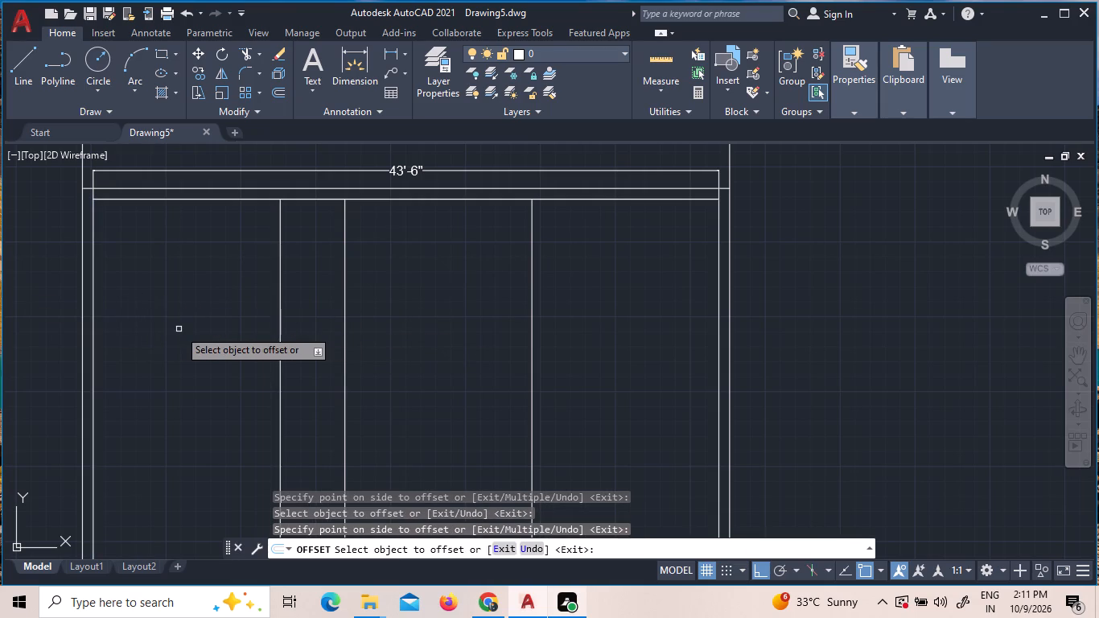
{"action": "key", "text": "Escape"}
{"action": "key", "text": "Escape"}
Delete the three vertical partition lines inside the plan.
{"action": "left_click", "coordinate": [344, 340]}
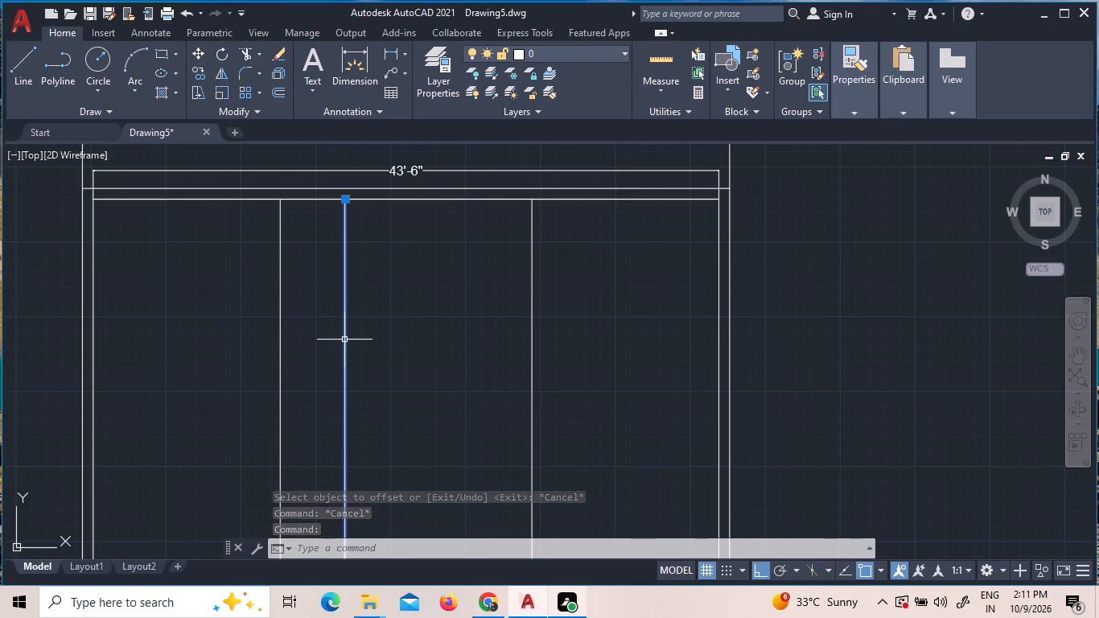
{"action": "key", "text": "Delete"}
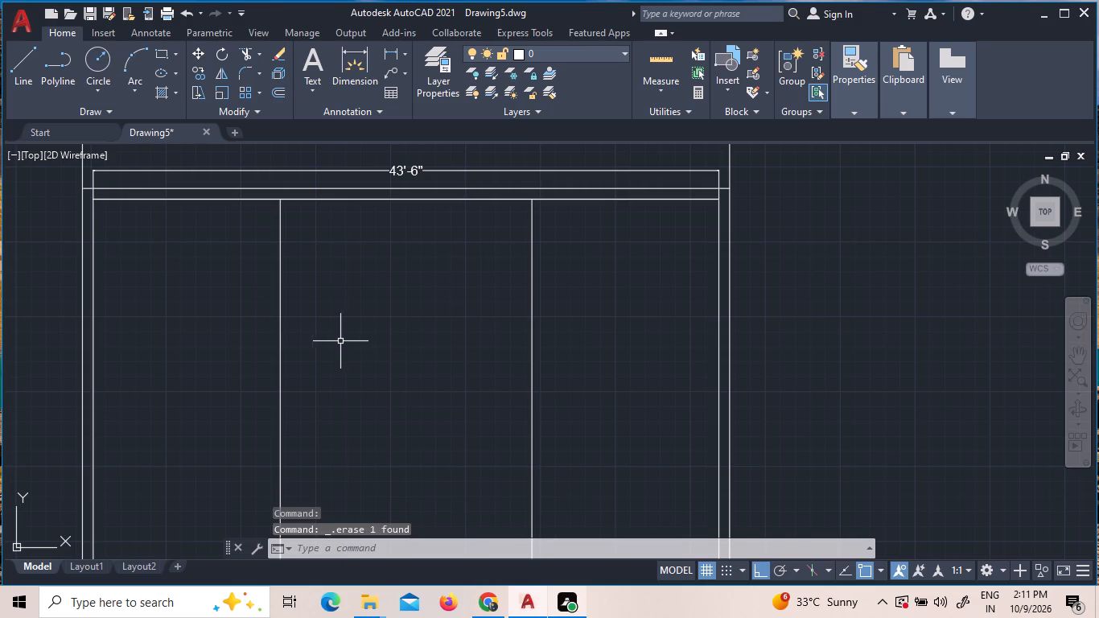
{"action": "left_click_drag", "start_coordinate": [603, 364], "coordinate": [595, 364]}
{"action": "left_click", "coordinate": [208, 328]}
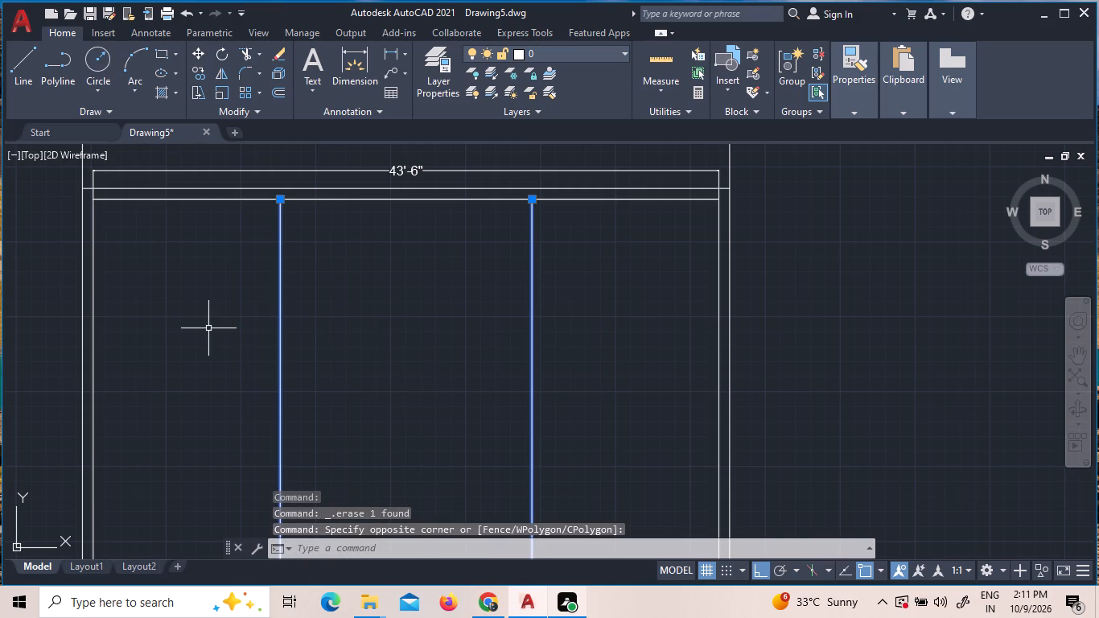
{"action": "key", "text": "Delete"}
Offset the inner lines of the left and right walls 13'6" towards the inside of the plan.
{"action": "key", "text": "o"}
{"action": "key", "text": "Return"}
{"action": "type", "text": "13'6\""}
{"action": "key", "text": "Return"}
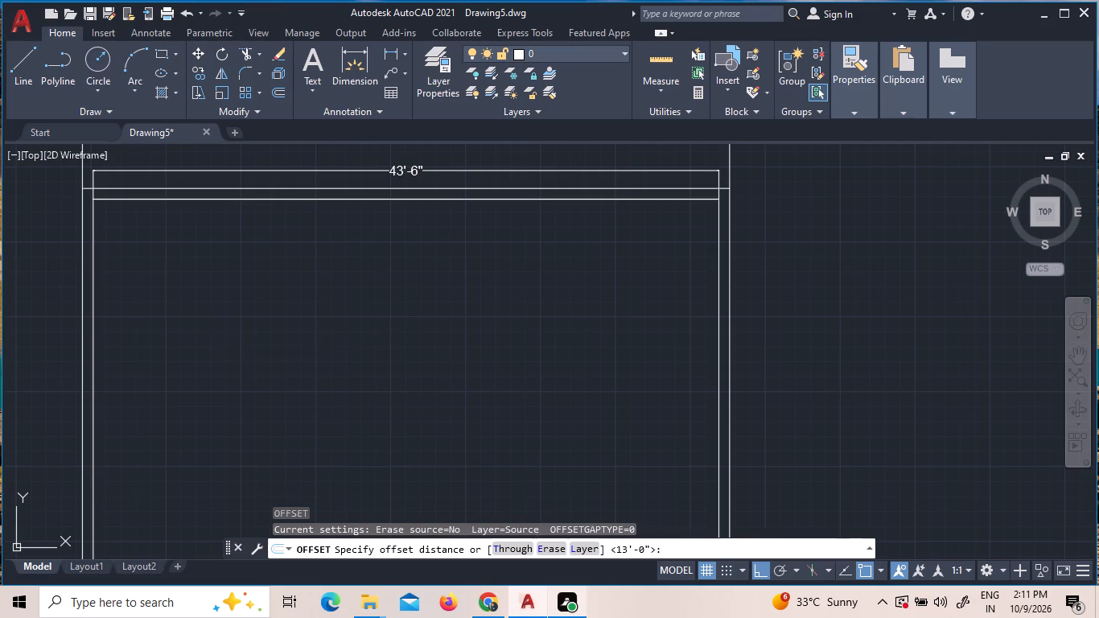
{"action": "left_click", "coordinate": [92, 323]}
{"action": "left_click", "coordinate": [251, 340]}
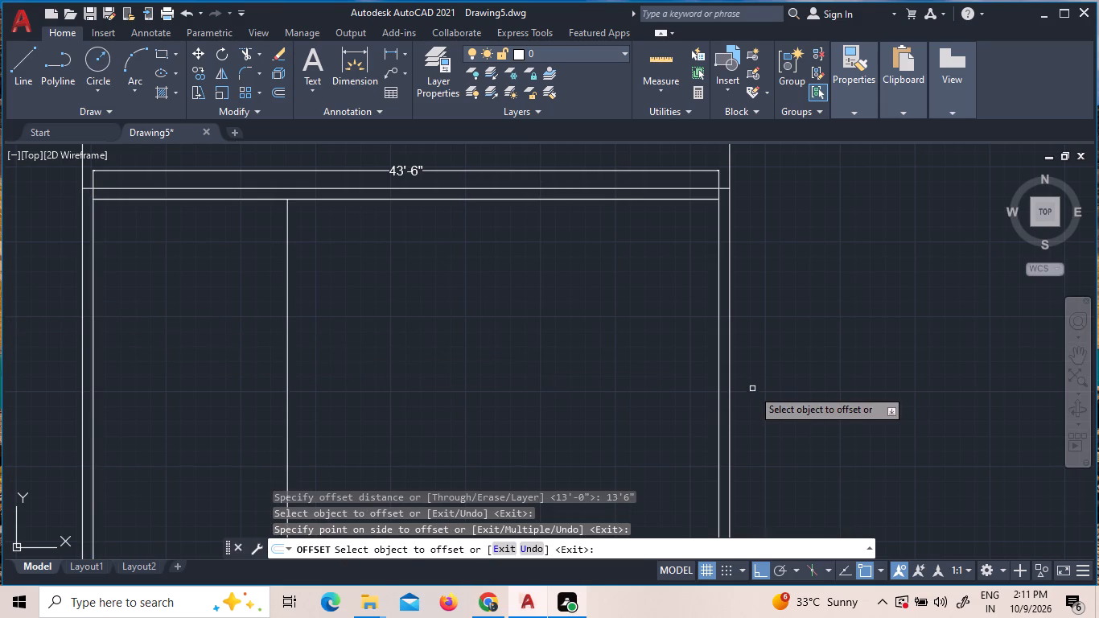
{"action": "left_click", "coordinate": [716, 393]}
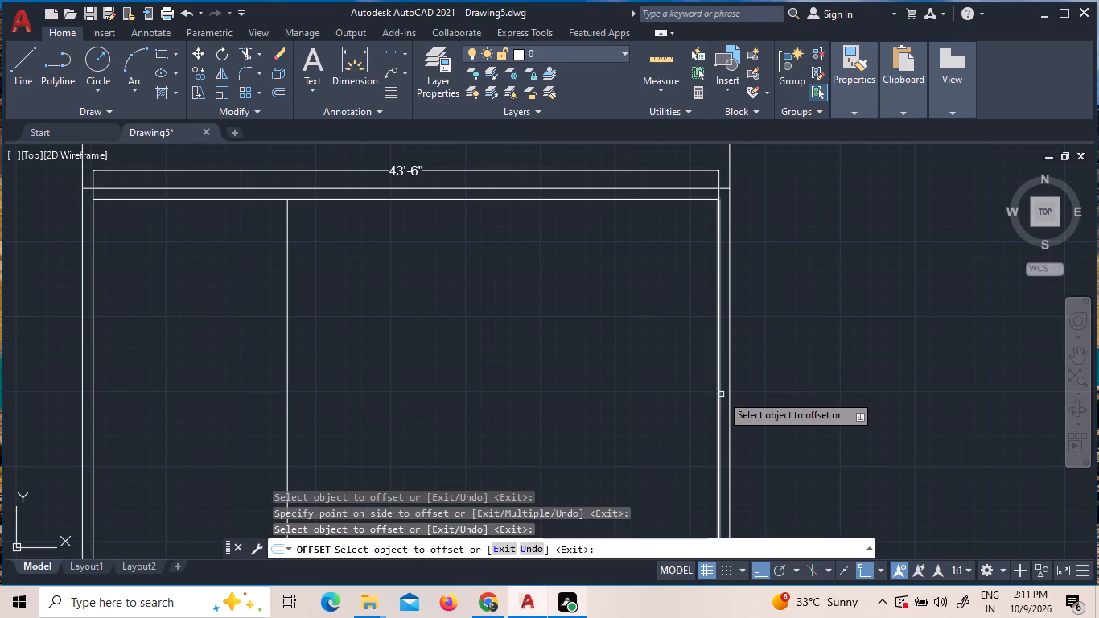
{"action": "left_click", "coordinate": [720, 394]}
{"action": "left_click", "coordinate": [550, 393]}
{"action": "key", "text": "Escape"}
{"action": "key", "text": "Escape"}
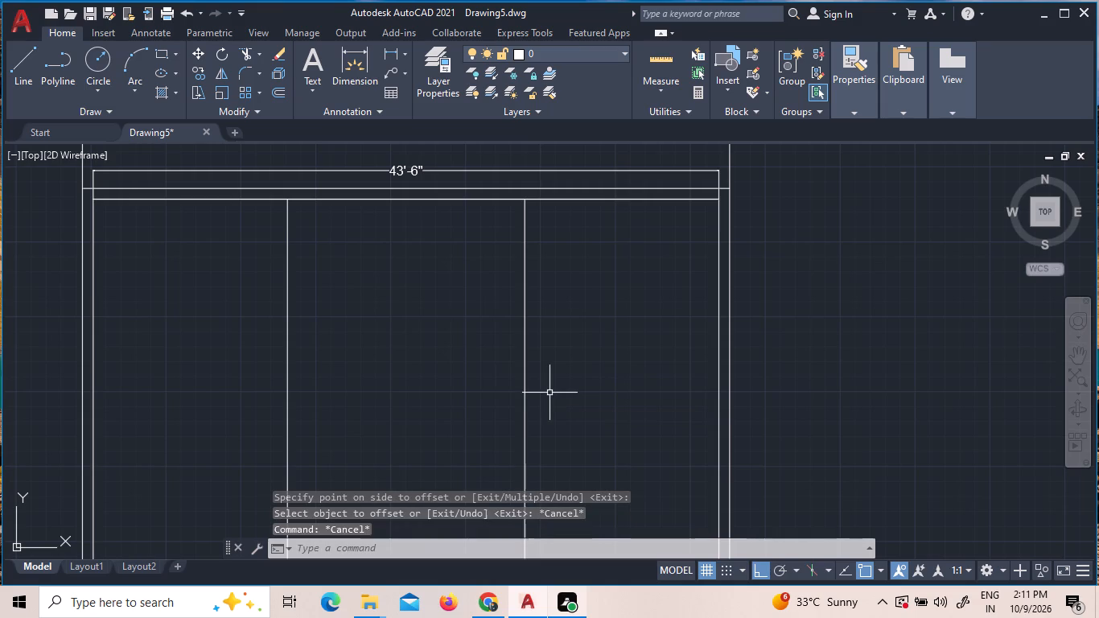
Offset the two vertical partition lines 9" towards the middle of the plan to give both partitions thickness.
{"action": "key", "text": "o"}
{"action": "key", "text": "Return"}
{"action": "key", "text": "9"}
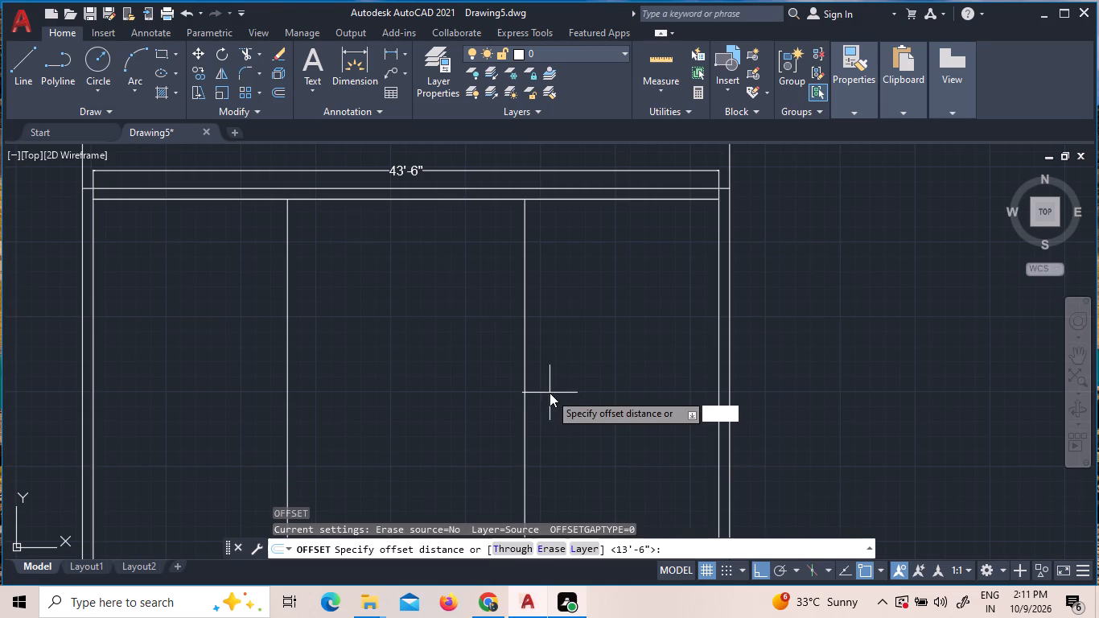
{"action": "key", "text": "shift+quotedbl"}
{"action": "key", "text": "Return"}
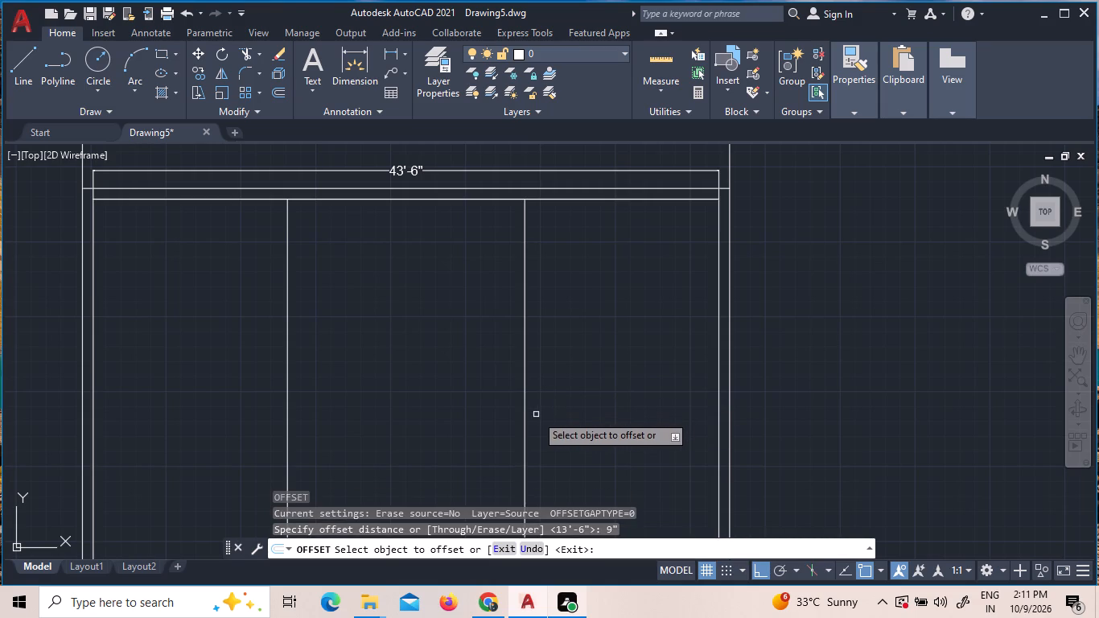
{"action": "left_click", "coordinate": [525, 422]}
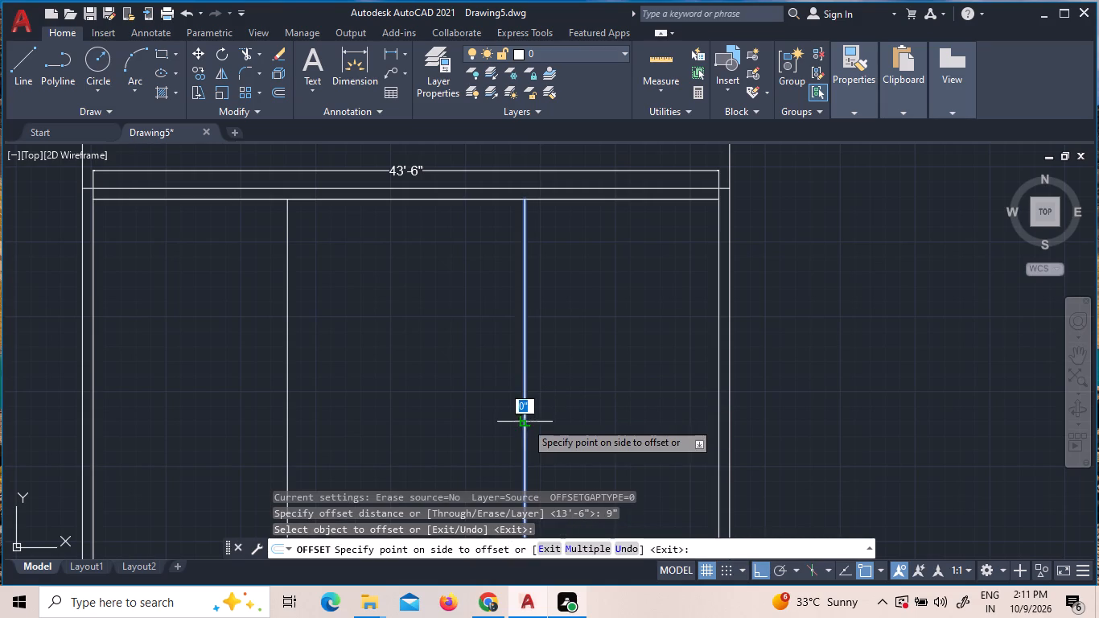
{"action": "left_click", "coordinate": [485, 431]}
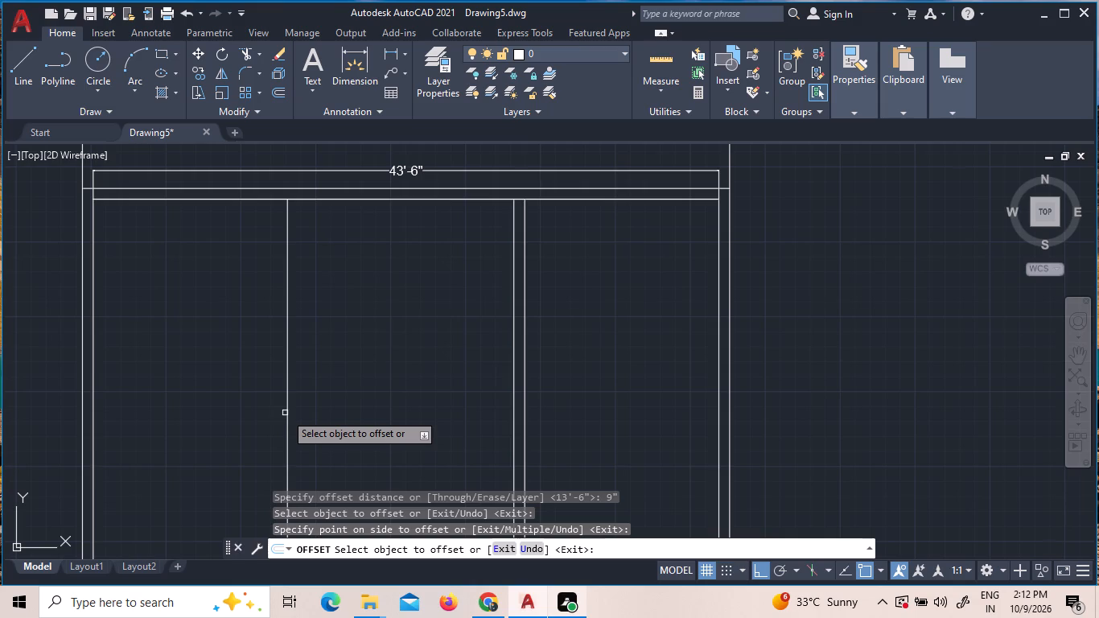
{"action": "left_click", "coordinate": [286, 414]}
{"action": "left_click", "coordinate": [334, 414]}
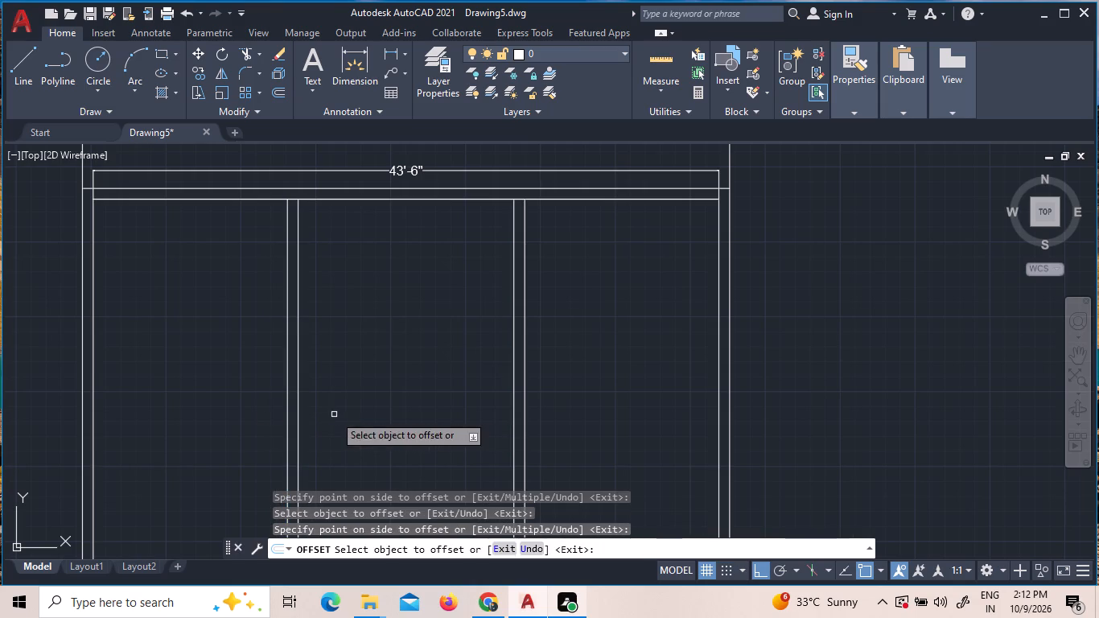
{"action": "key", "text": "Escape"}
Check the clear width between the two partitions with a linear dimension, without placing it.
{"action": "left_click", "coordinate": [391, 47]}
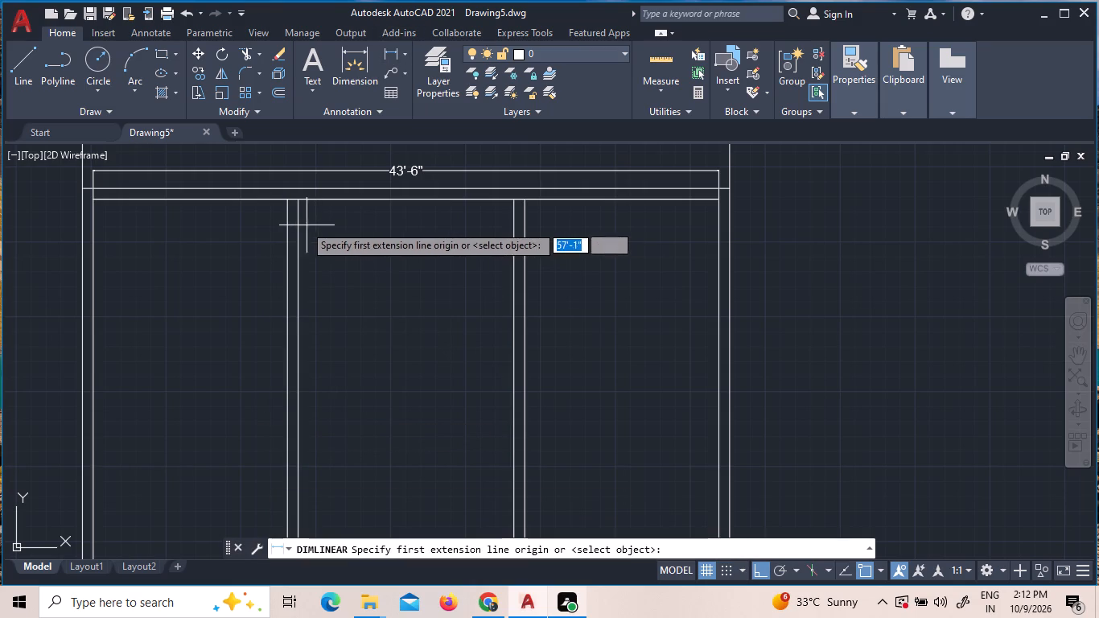
{"action": "left_click", "coordinate": [298, 200]}
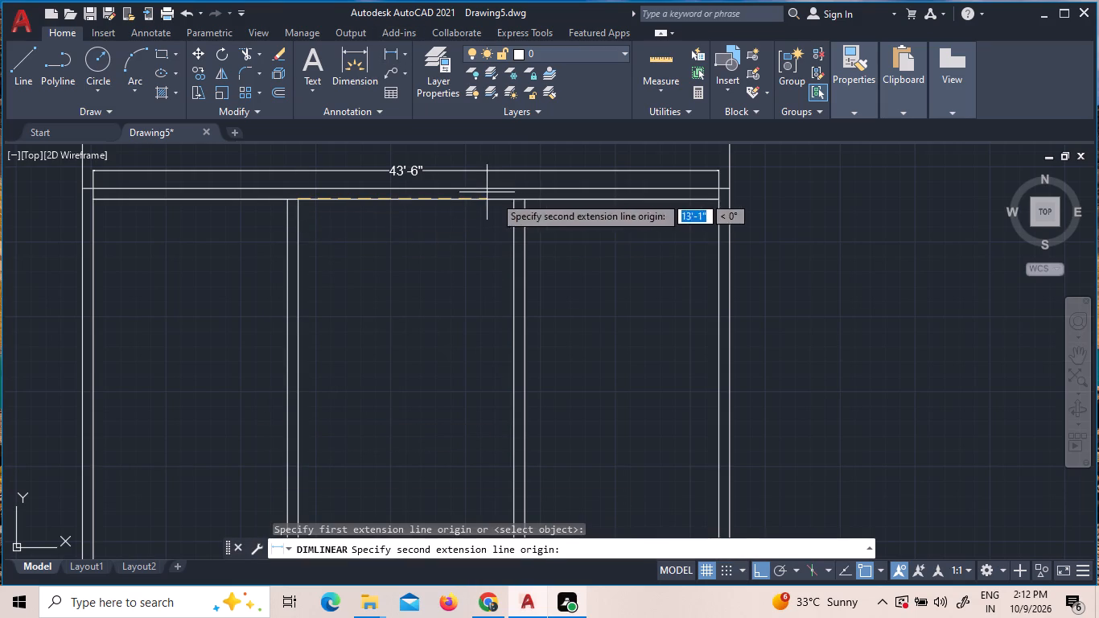
{"action": "left_click", "coordinate": [514, 203]}
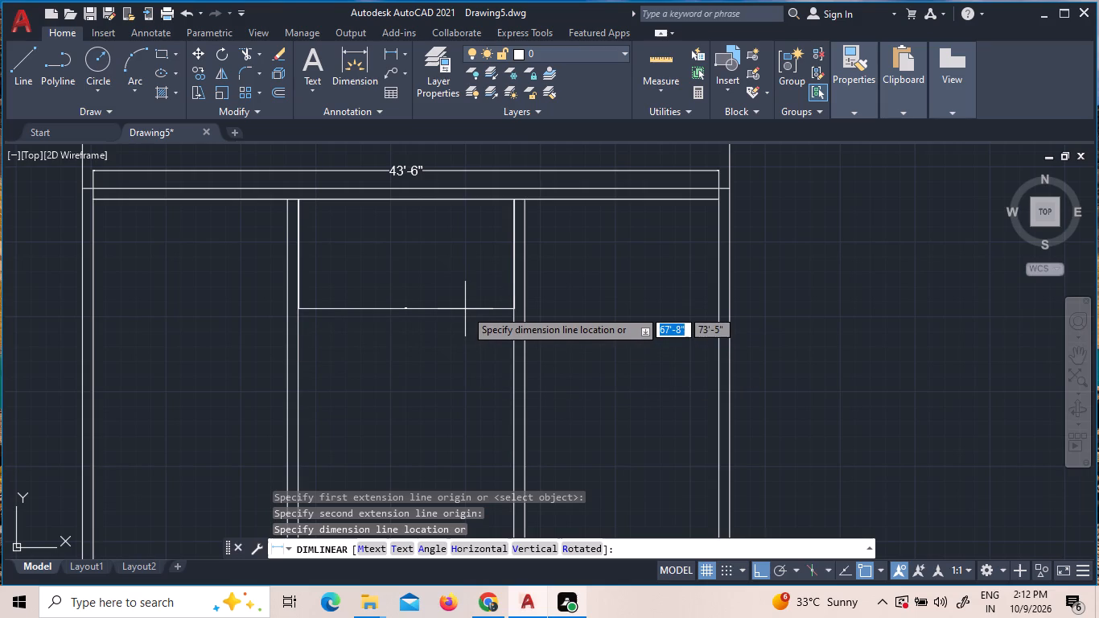
{"action": "key", "text": "Escape"}
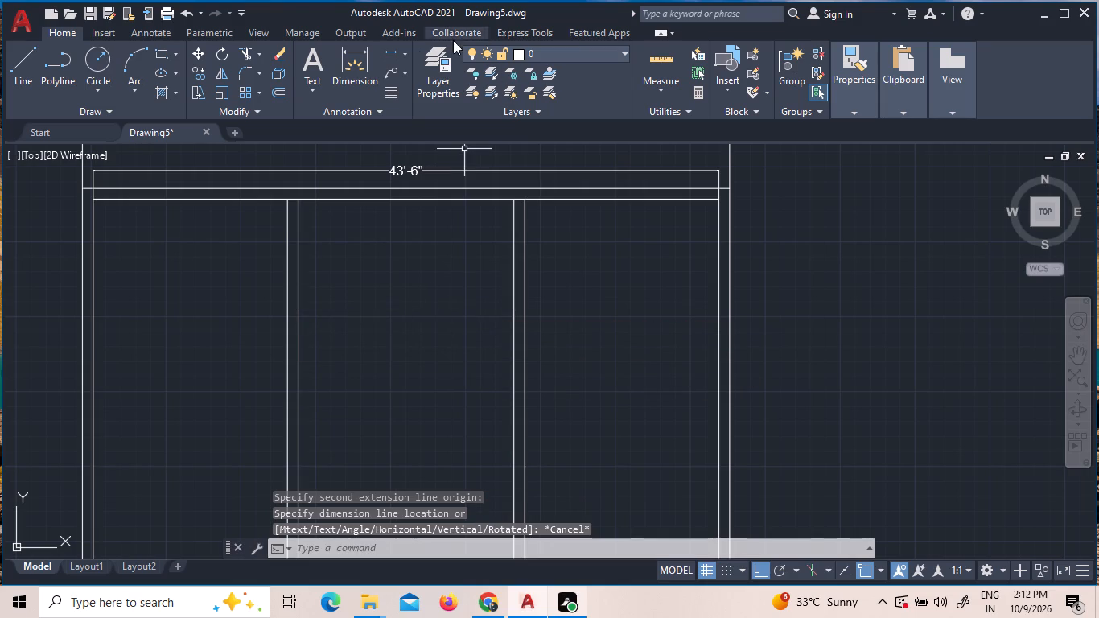
Check the clear width between the left wall and the left partition with a linear dimension, without placing it.
{"action": "left_click", "coordinate": [382, 57]}
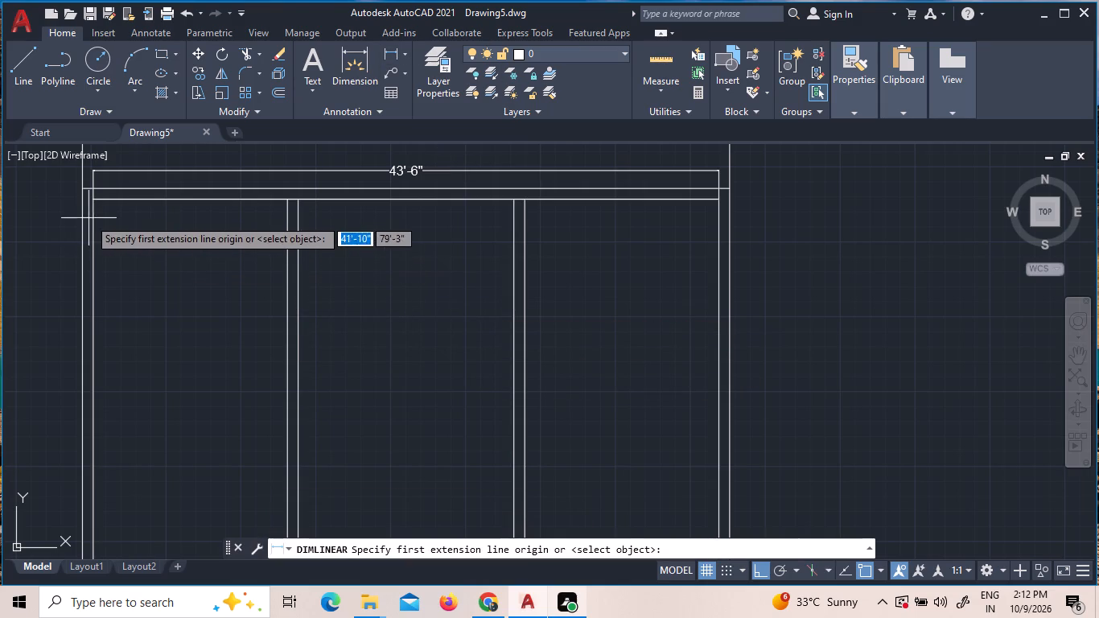
{"action": "left_click", "coordinate": [93, 201]}
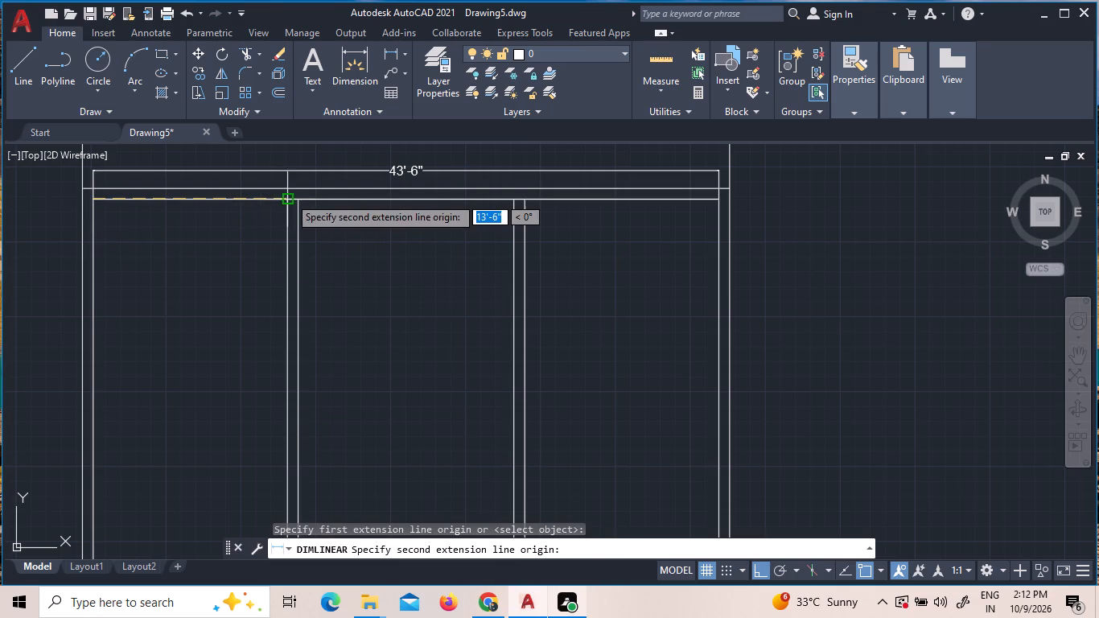
{"action": "left_click", "coordinate": [289, 199]}
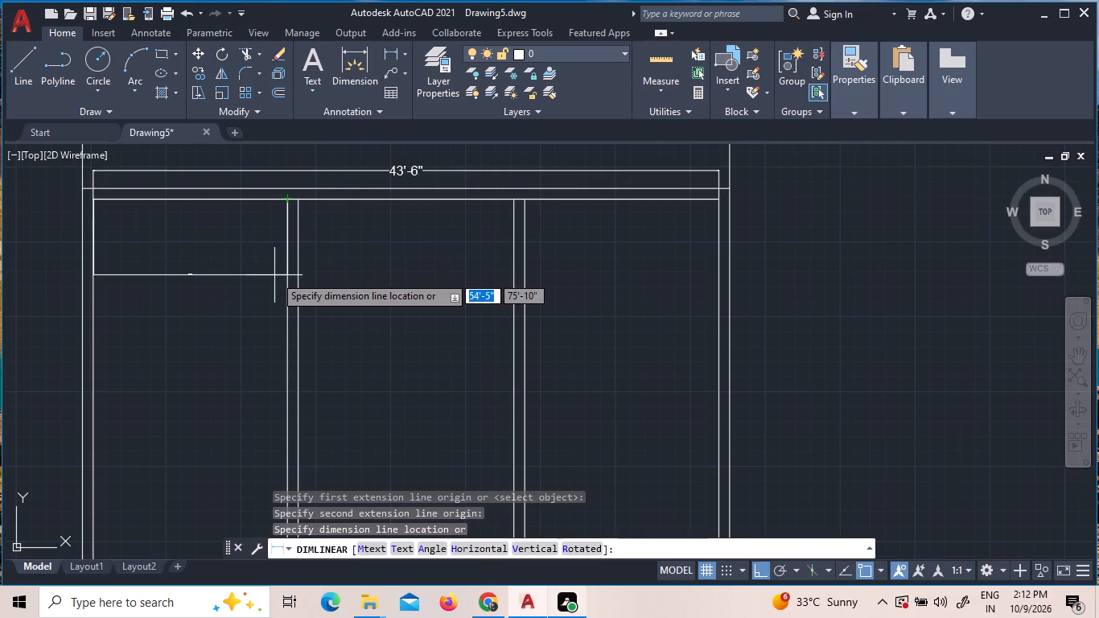
{"action": "scroll", "coordinate": [261, 237], "scroll_direction": "up", "scroll_amount": 1}
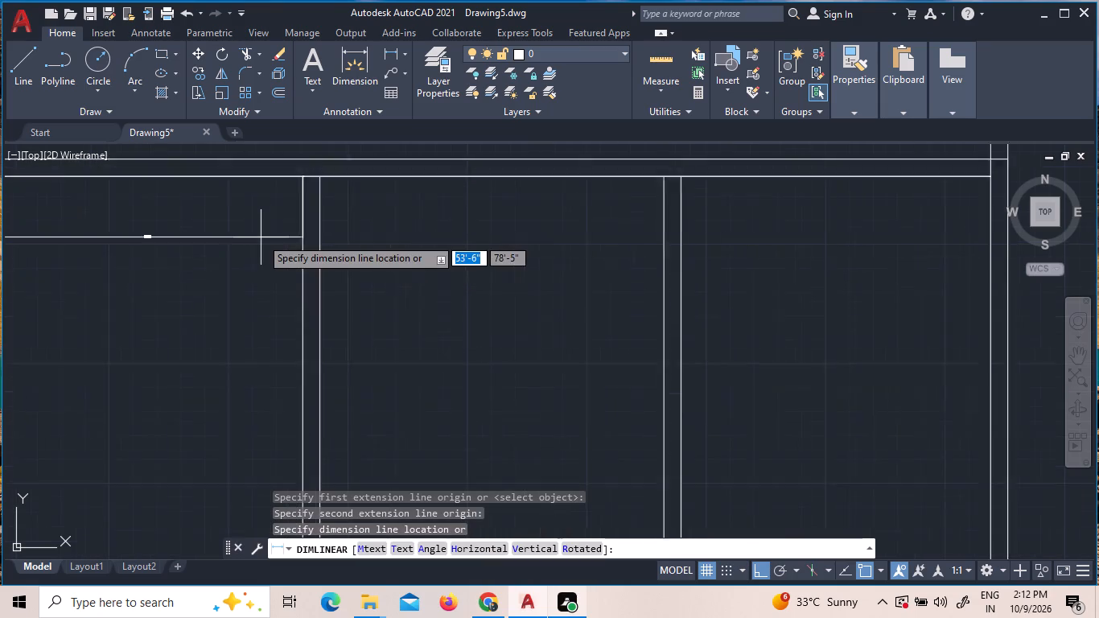
{"action": "scroll", "coordinate": [261, 237], "scroll_direction": "up", "scroll_amount": 2}
{"action": "scroll", "coordinate": [313, 276], "scroll_direction": "down", "scroll_amount": 2}
{"action": "scroll", "coordinate": [318, 286], "scroll_direction": "up", "scroll_amount": 2}
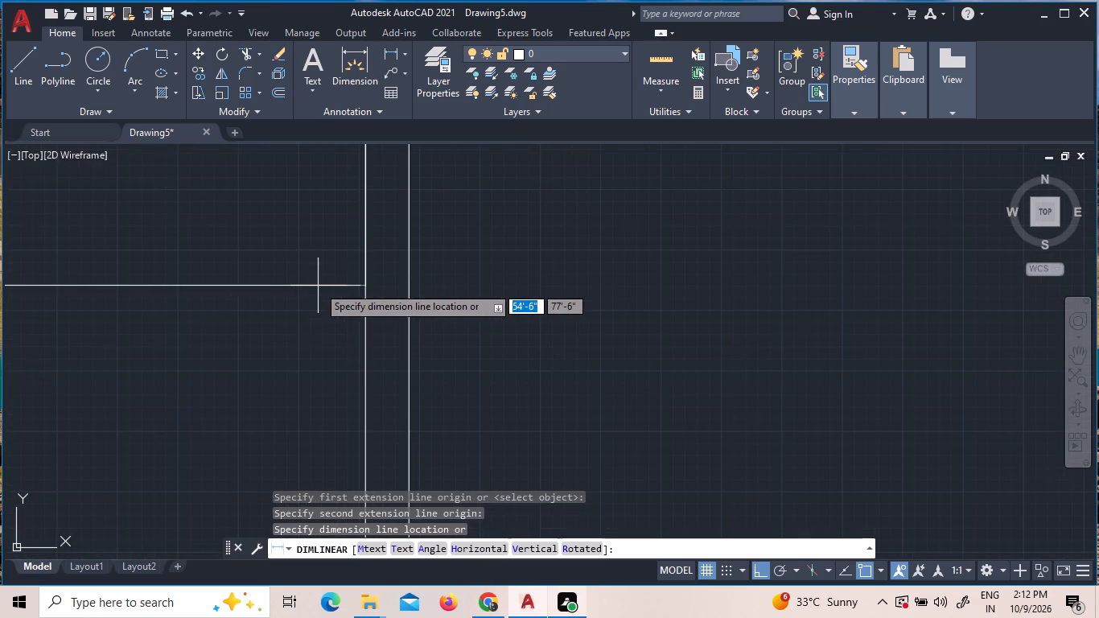
{"action": "scroll", "coordinate": [340, 301], "scroll_direction": "down", "scroll_amount": 1}
{"action": "key", "text": "Escape"}
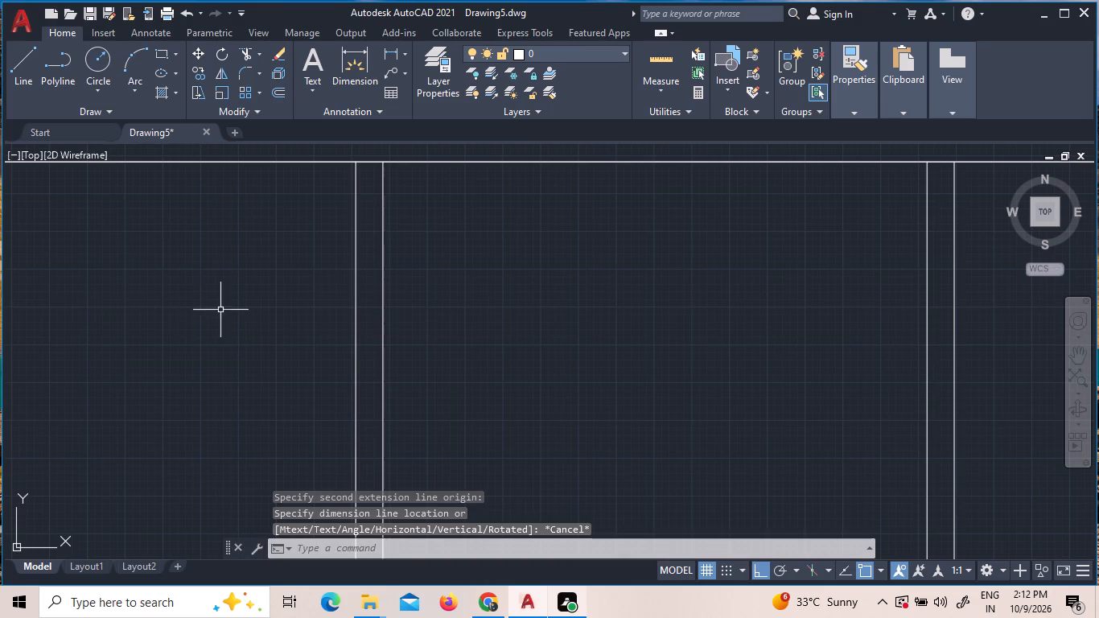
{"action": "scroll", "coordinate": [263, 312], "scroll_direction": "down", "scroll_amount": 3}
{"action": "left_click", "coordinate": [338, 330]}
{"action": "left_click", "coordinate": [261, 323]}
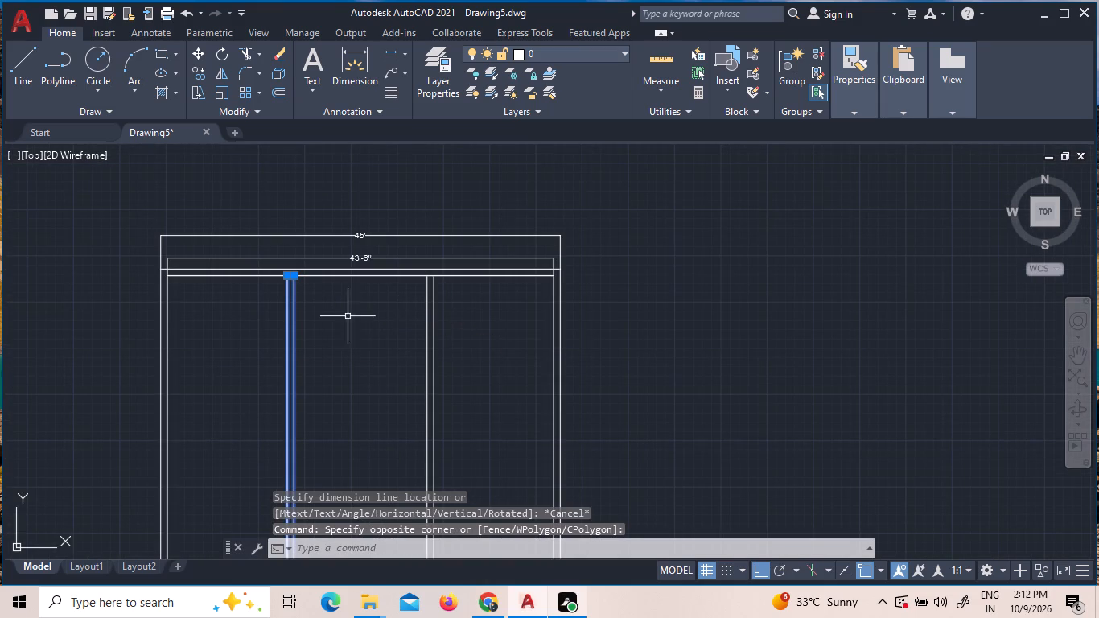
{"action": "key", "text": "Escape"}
Delete the 45' and 43'-6" dimensions above the plan's top wall.
{"action": "scroll", "coordinate": [311, 248], "scroll_direction": "up", "scroll_amount": 1}
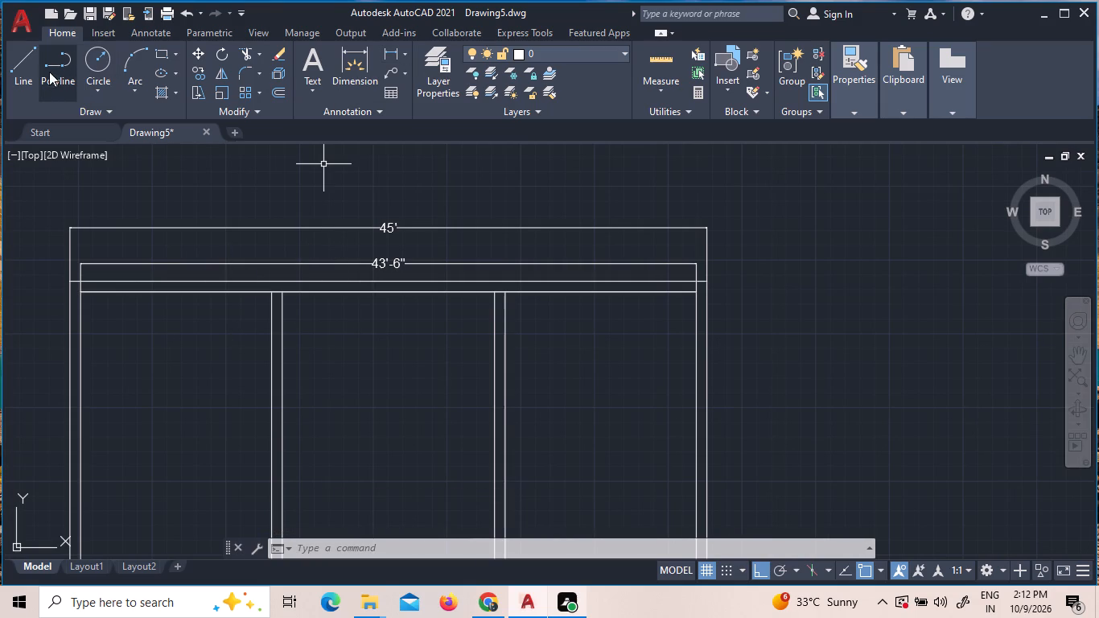
{"action": "left_click", "coordinate": [459, 275]}
{"action": "left_click", "coordinate": [330, 222]}
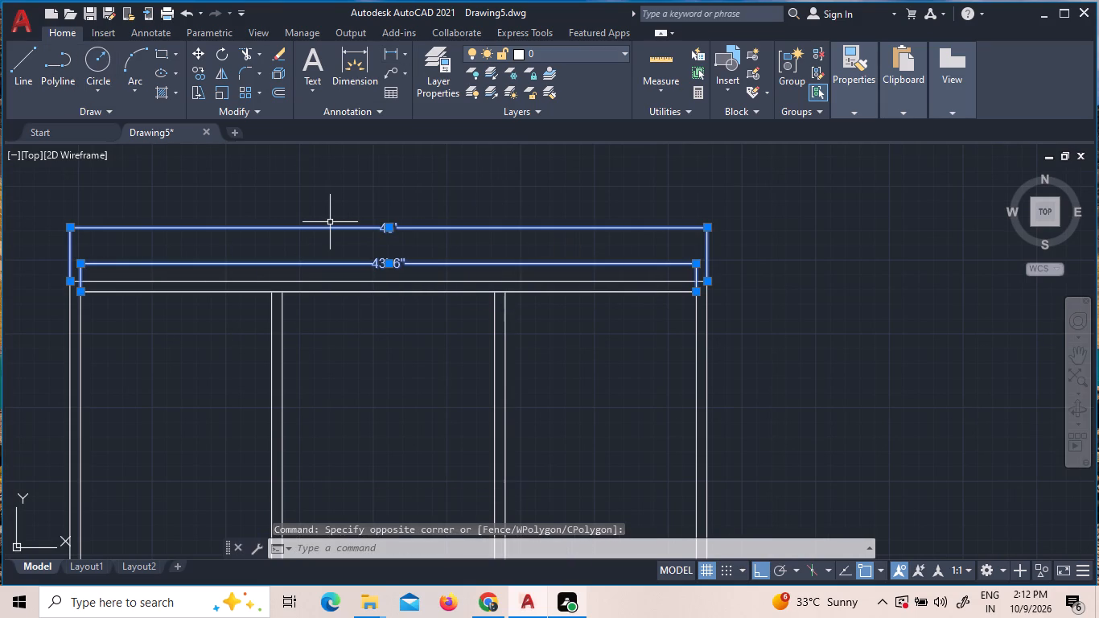
{"action": "key", "text": "Delete"}
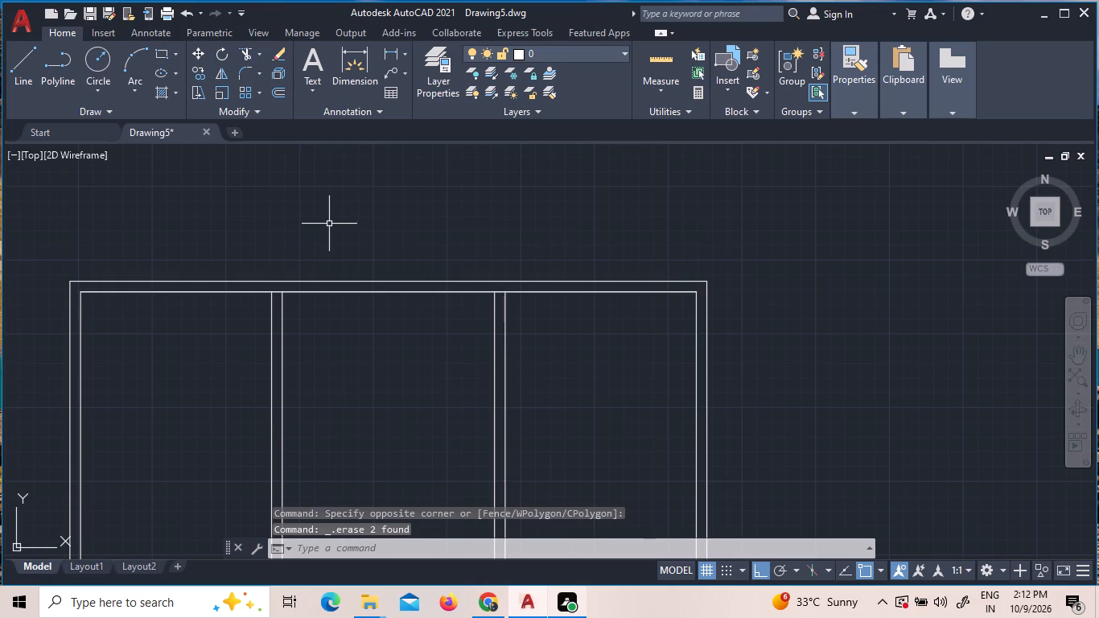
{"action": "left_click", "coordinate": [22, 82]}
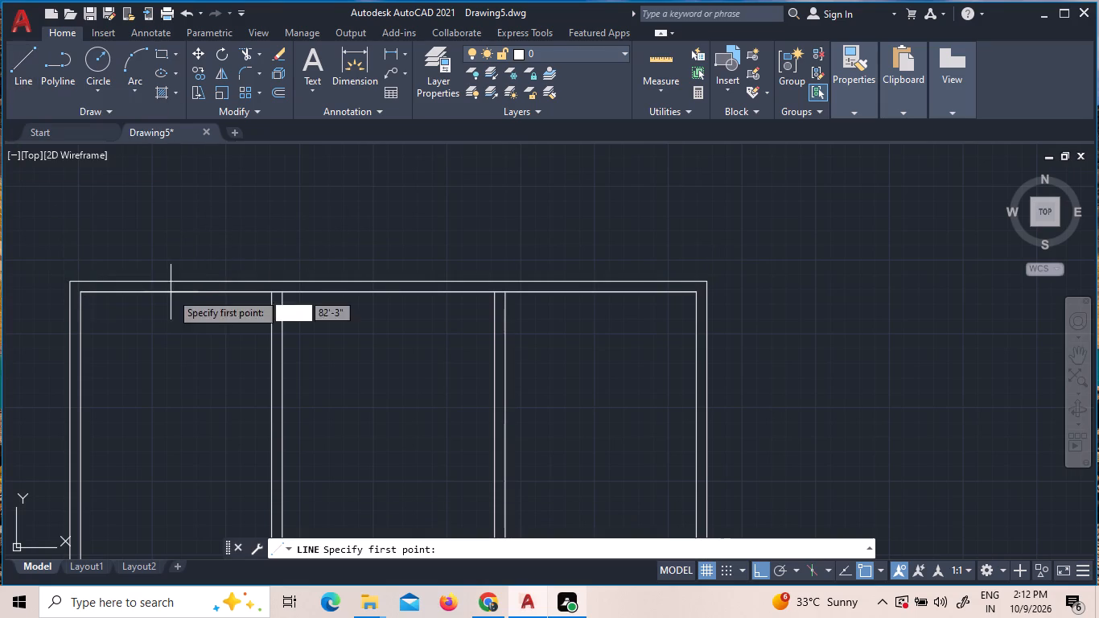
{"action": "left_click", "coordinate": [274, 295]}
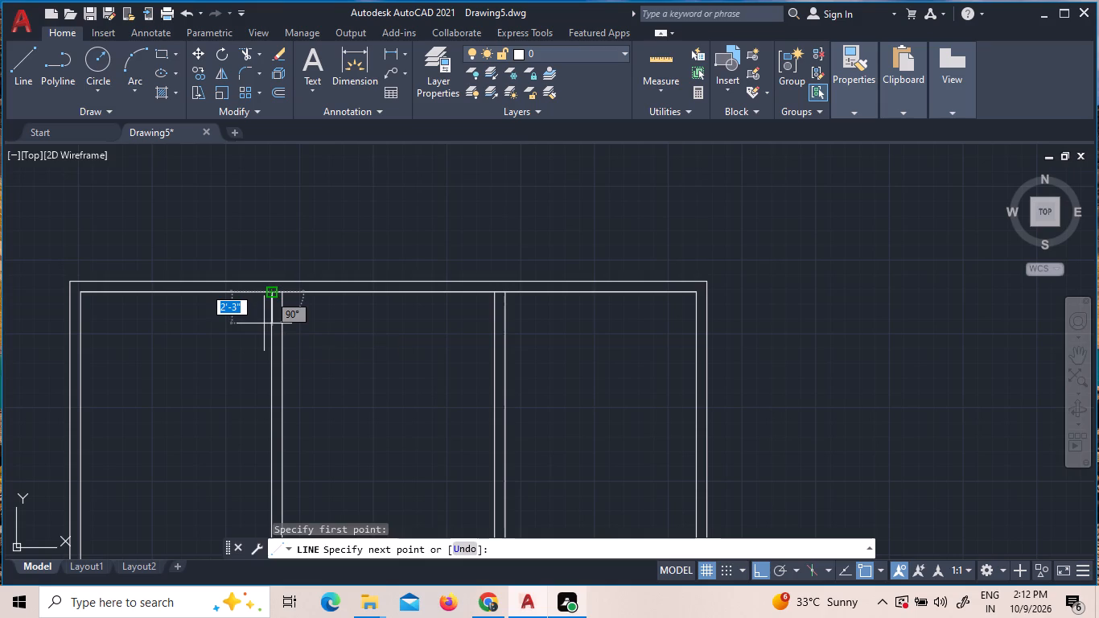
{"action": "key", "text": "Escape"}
Offset both faces of each of the two vertical partitions 1' outward.
{"action": "key", "text": "o"}
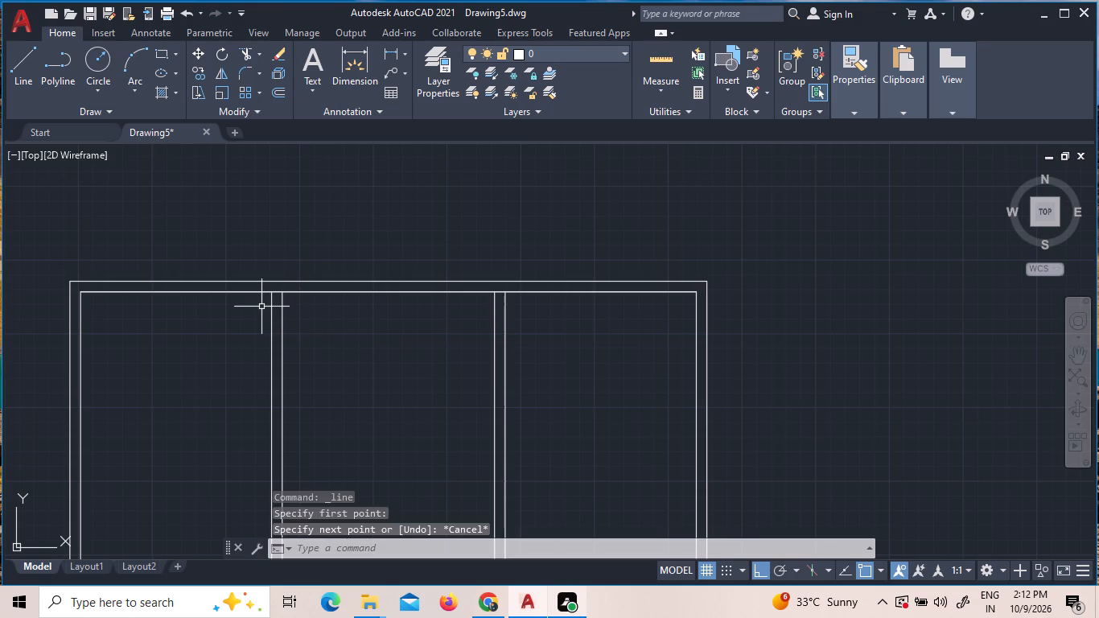
{"action": "key", "text": "Return"}
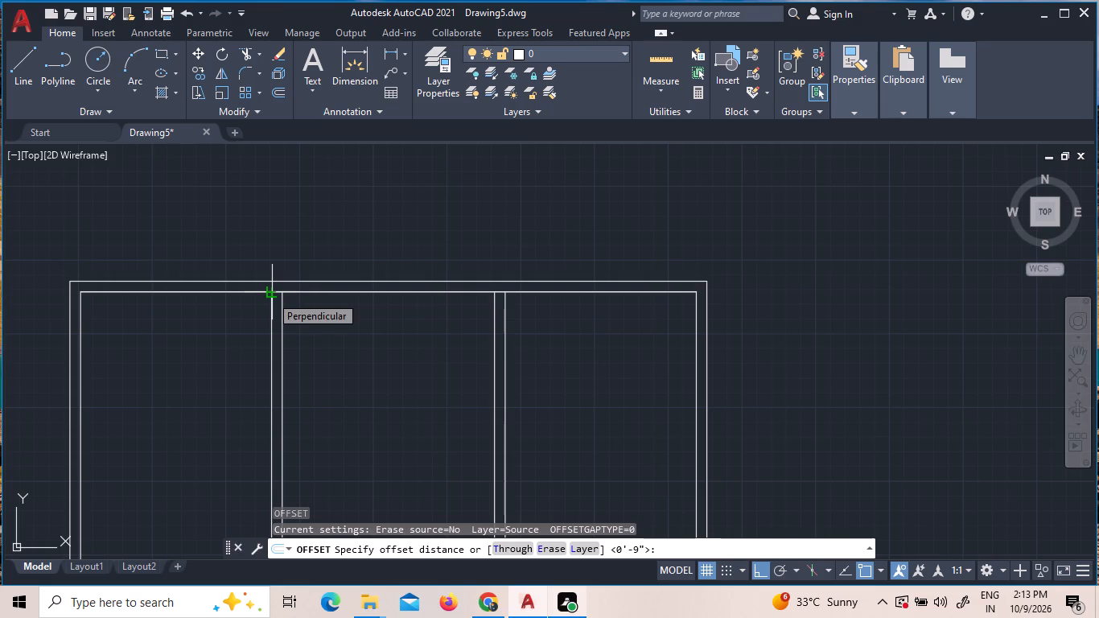
{"action": "type", "text": "1'"}
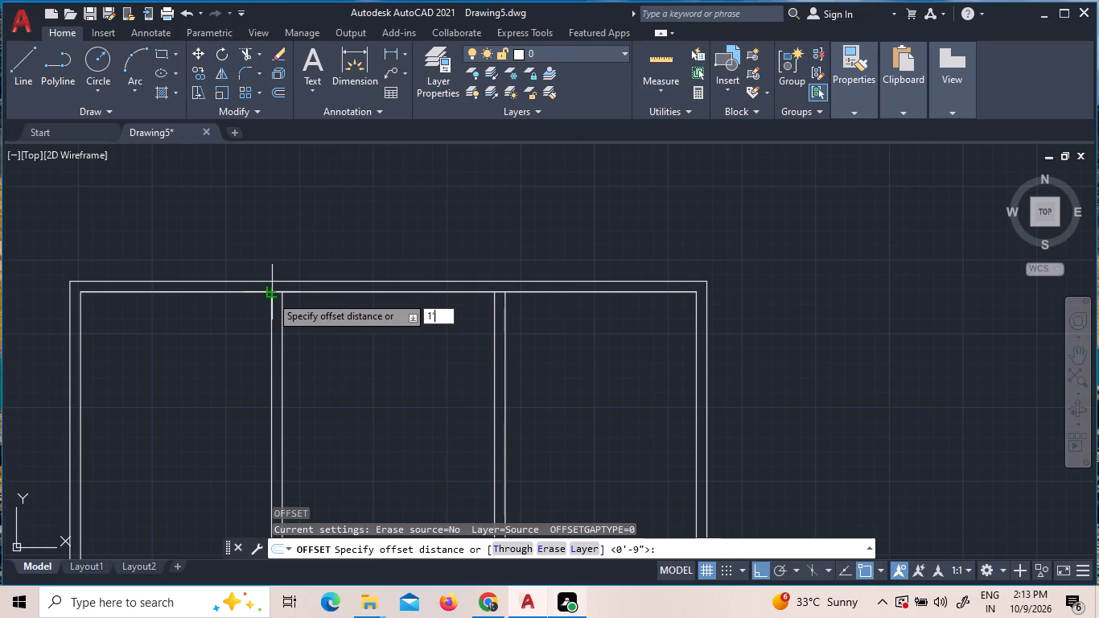
{"action": "key", "text": "Return"}
{"action": "left_click", "coordinate": [270, 295]}
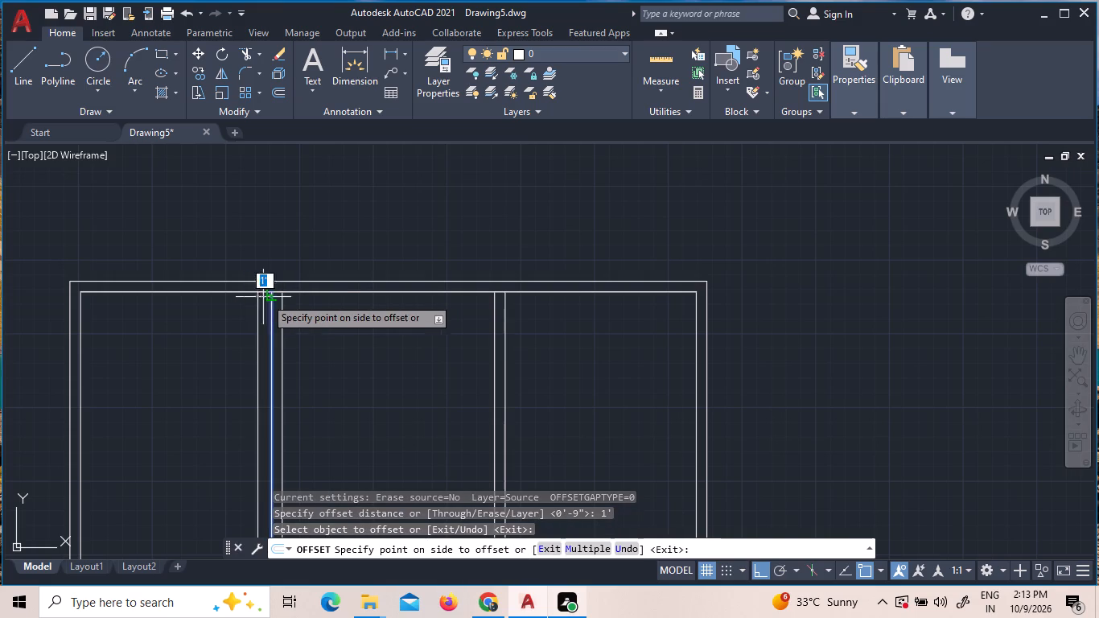
{"action": "left_click", "coordinate": [255, 301]}
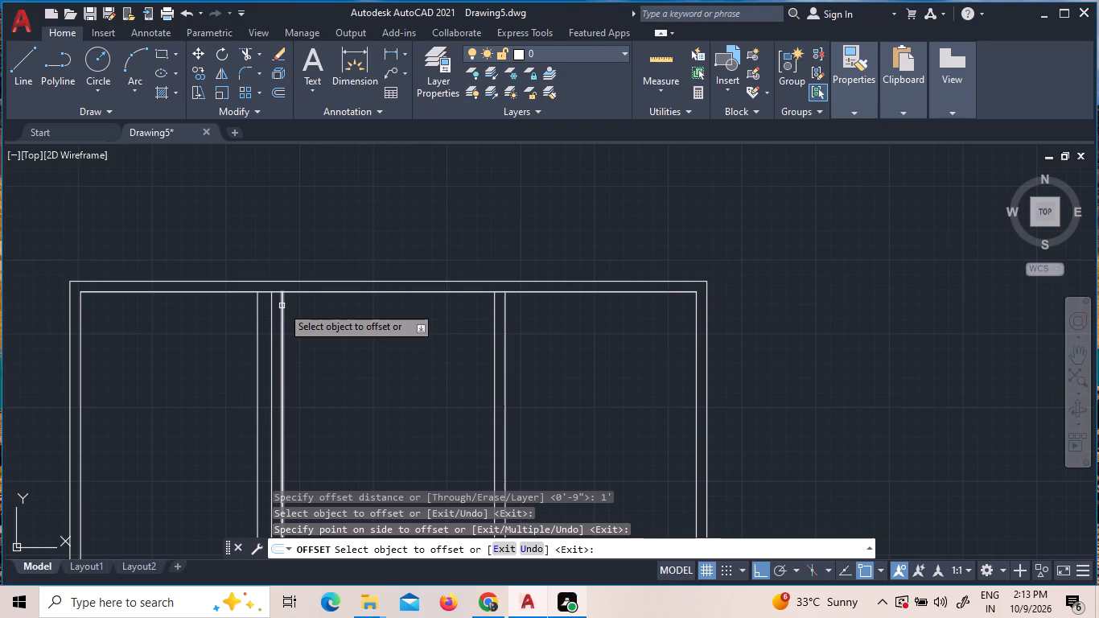
{"action": "left_click", "coordinate": [282, 306]}
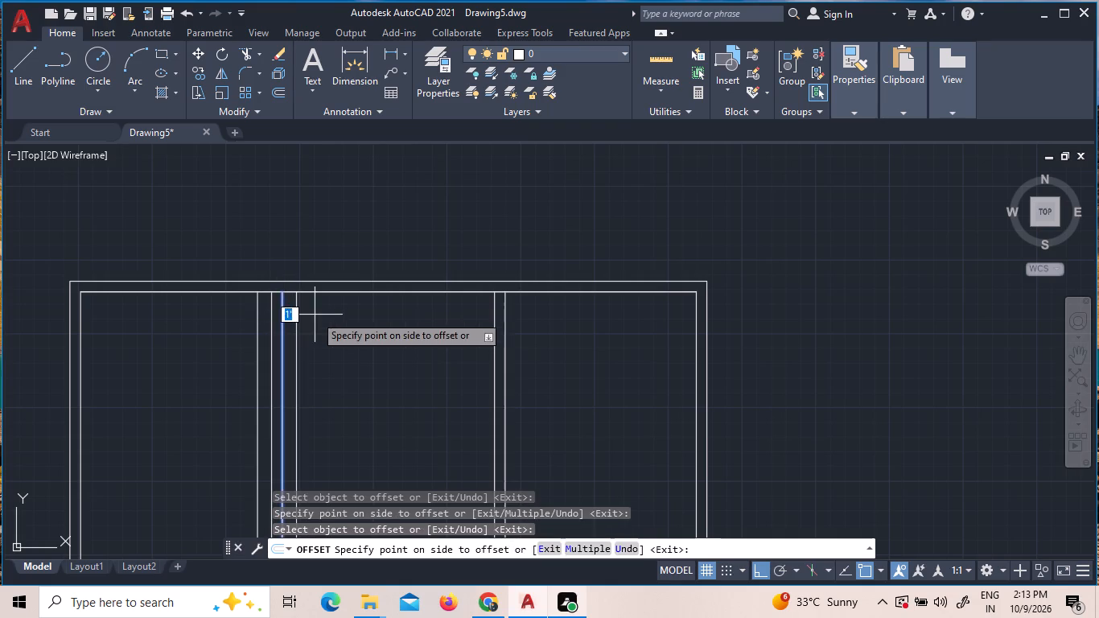
{"action": "left_click", "coordinate": [315, 315]}
{"action": "left_click", "coordinate": [496, 314]}
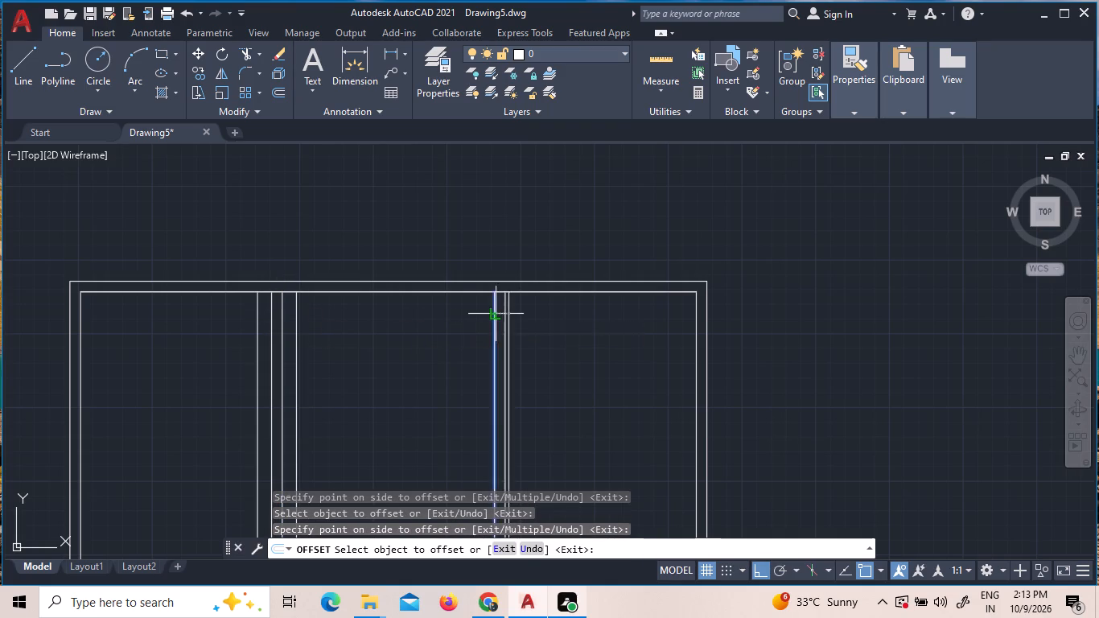
{"action": "left_click", "coordinate": [472, 314]}
{"action": "left_click", "coordinate": [507, 307]}
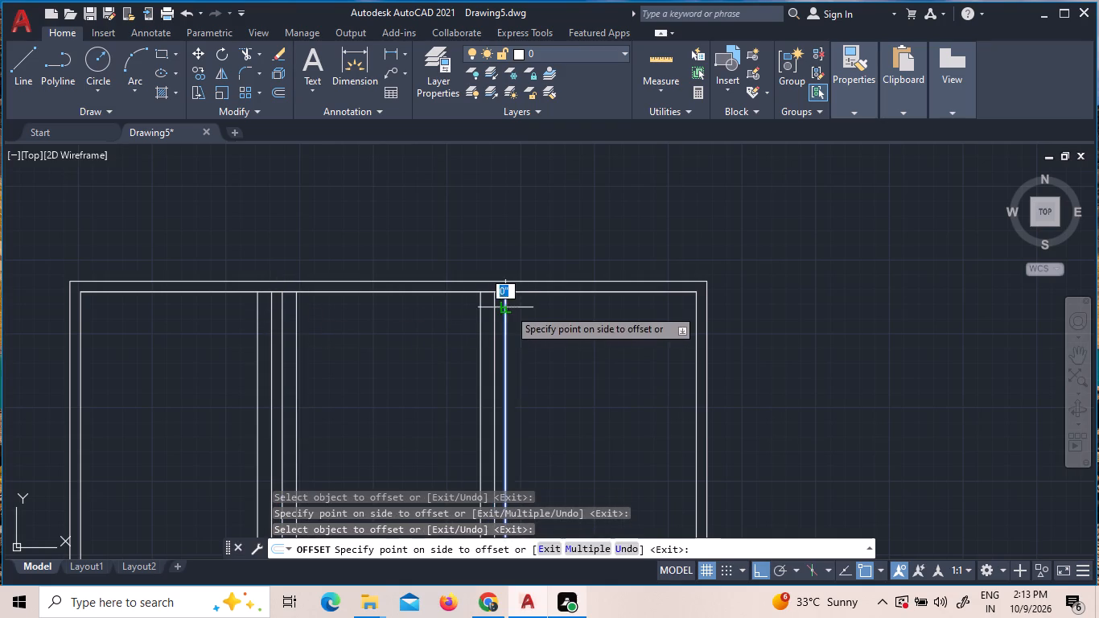
{"action": "left_click", "coordinate": [526, 314]}
{"action": "key", "text": "Escape"}
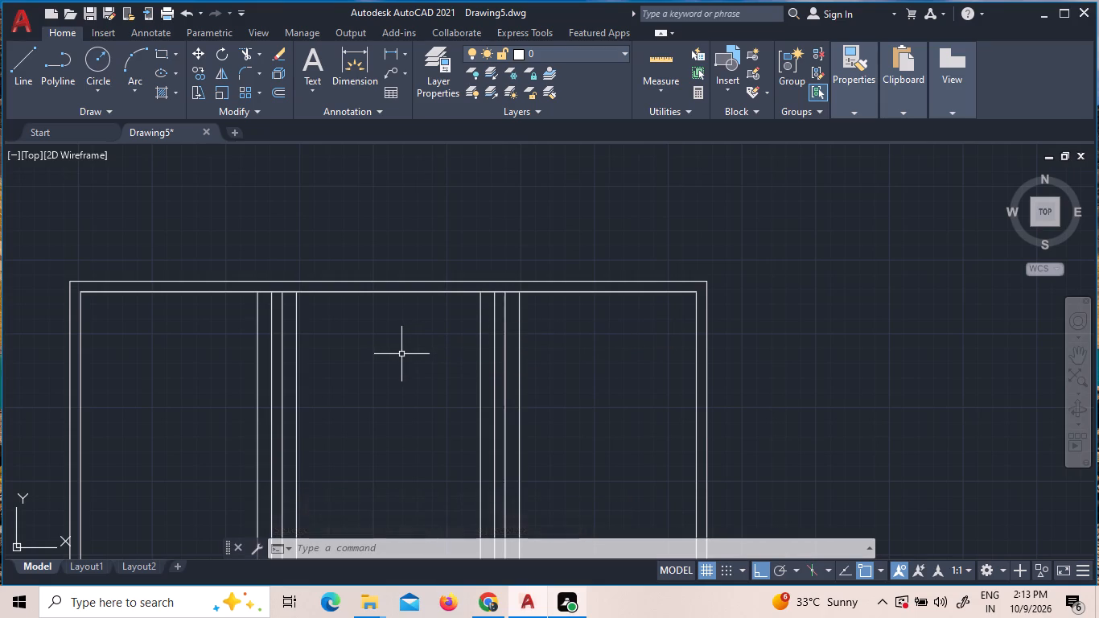
Offset the top wall's inner line 1' downward into the plan, and offset the resulting line another 1' downward.
{"action": "key", "text": "o"}
{"action": "key", "text": "Return"}
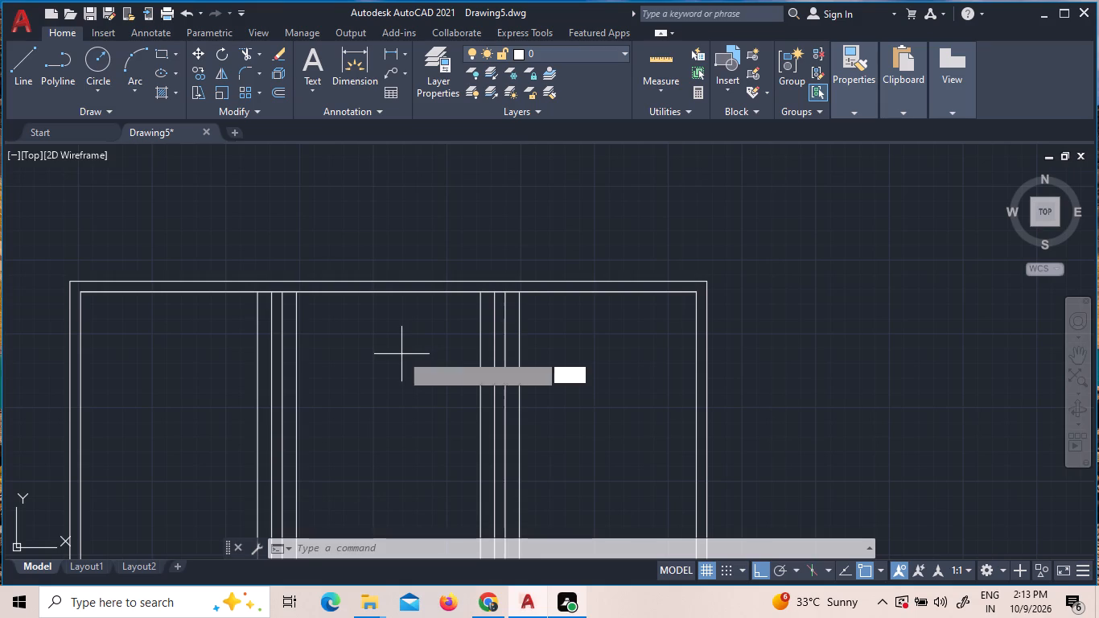
{"action": "type", "text": "1'"}
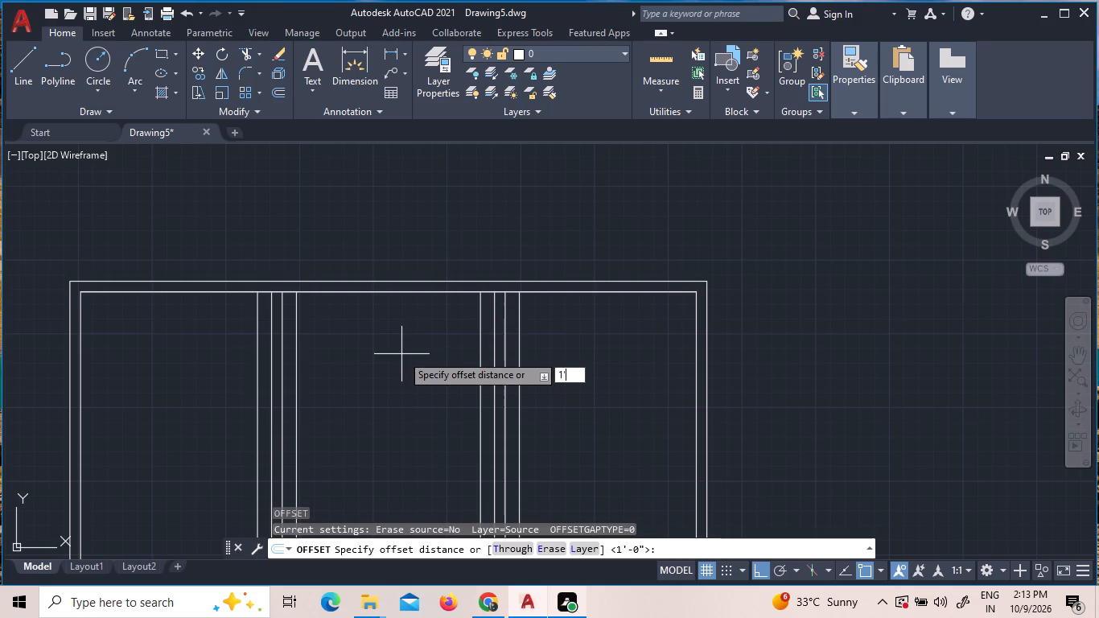
{"action": "key", "text": "Return"}
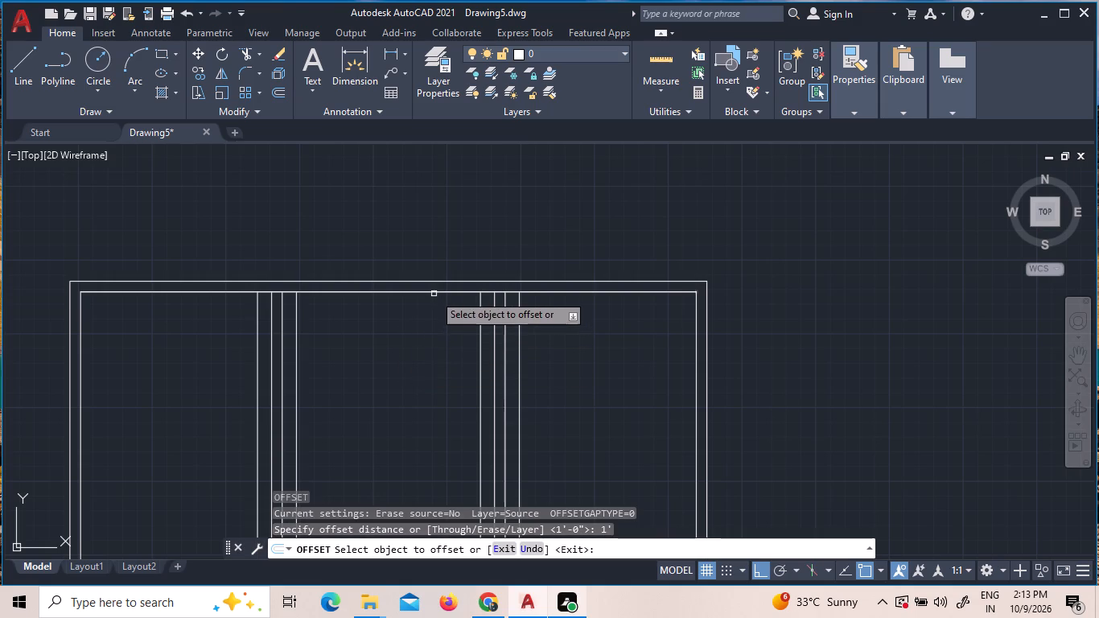
{"action": "left_click", "coordinate": [433, 293]}
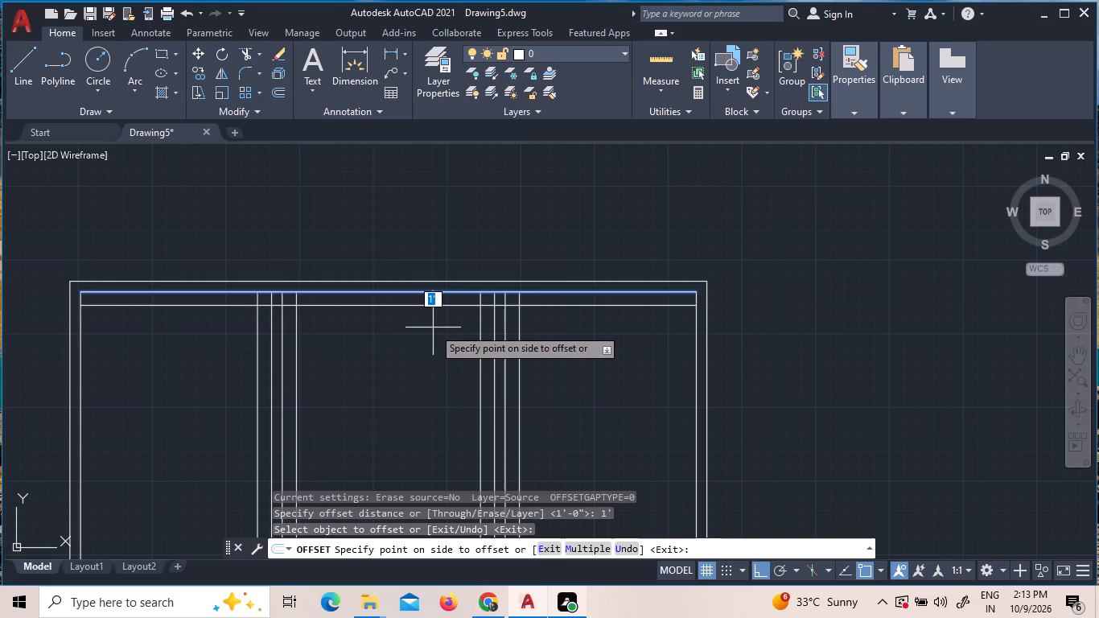
{"action": "left_click", "coordinate": [433, 328]}
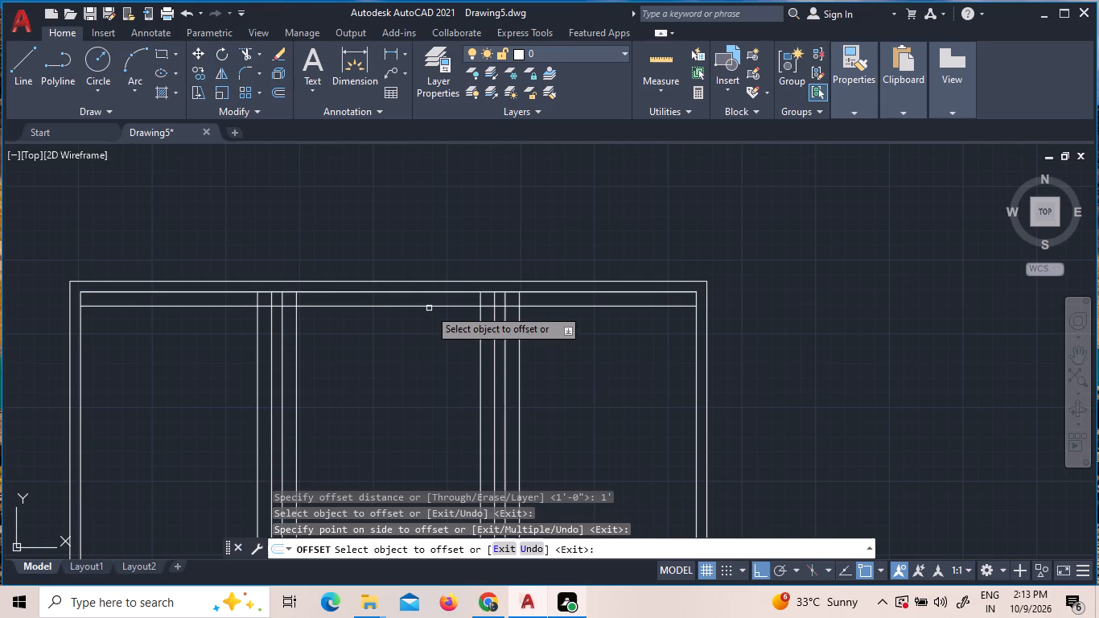
{"action": "left_click", "coordinate": [429, 305]}
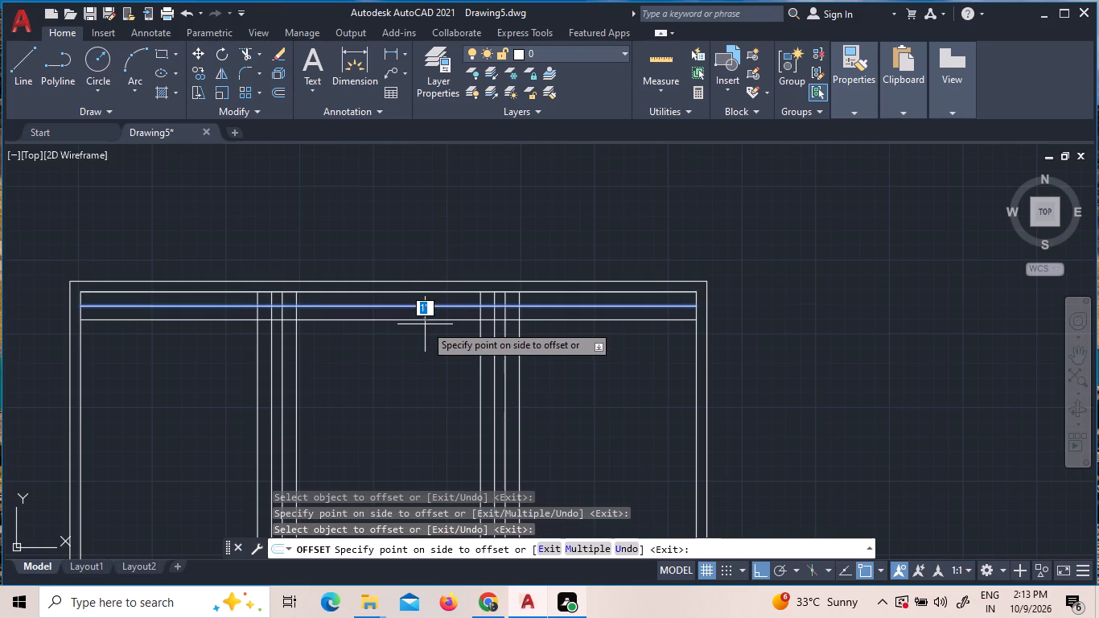
{"action": "left_click", "coordinate": [425, 324]}
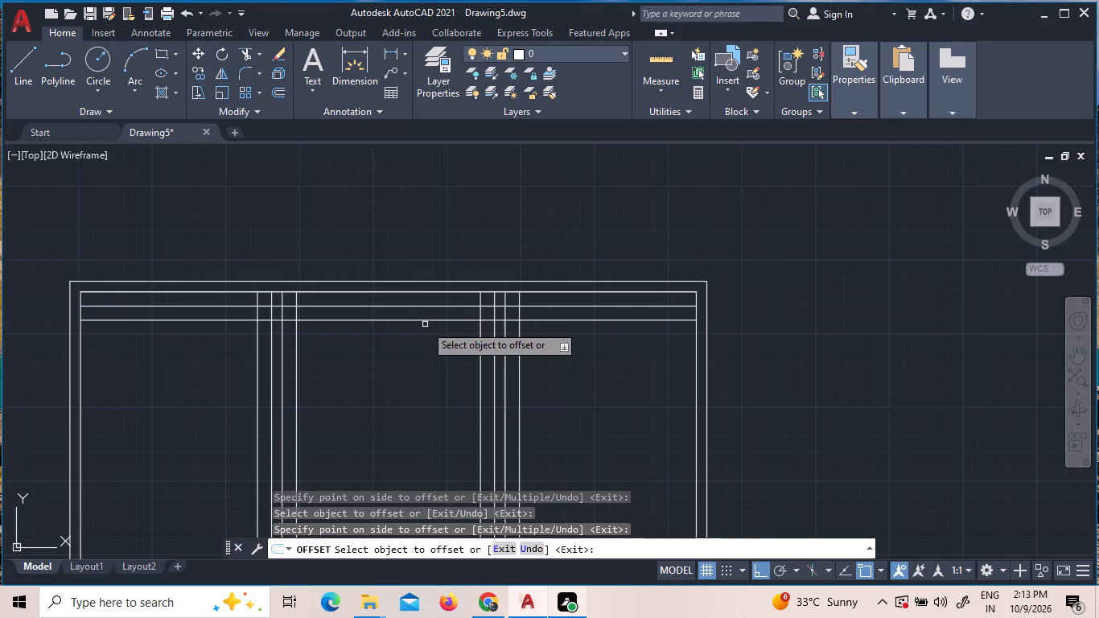
{"action": "key", "text": "Escape"}
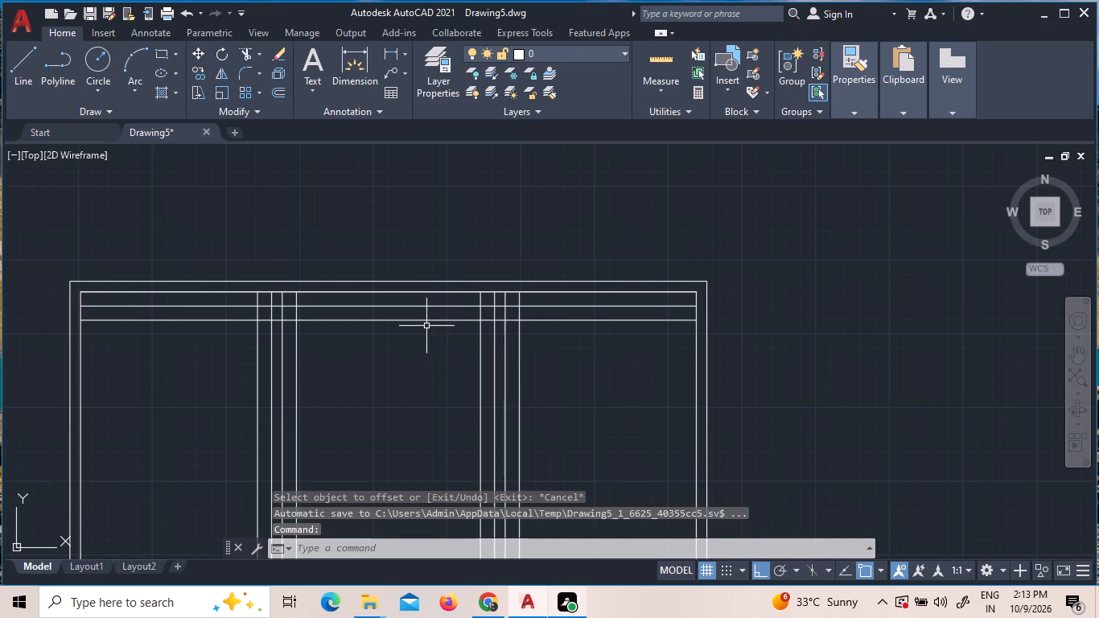
Trim the lines around the left partition's top end to leave an empty 2' deep column outline, clearing the horizontals on both sides.
{"action": "type", "text": "tr"}
{"action": "key", "text": "space"}
{"action": "key", "text": "space"}
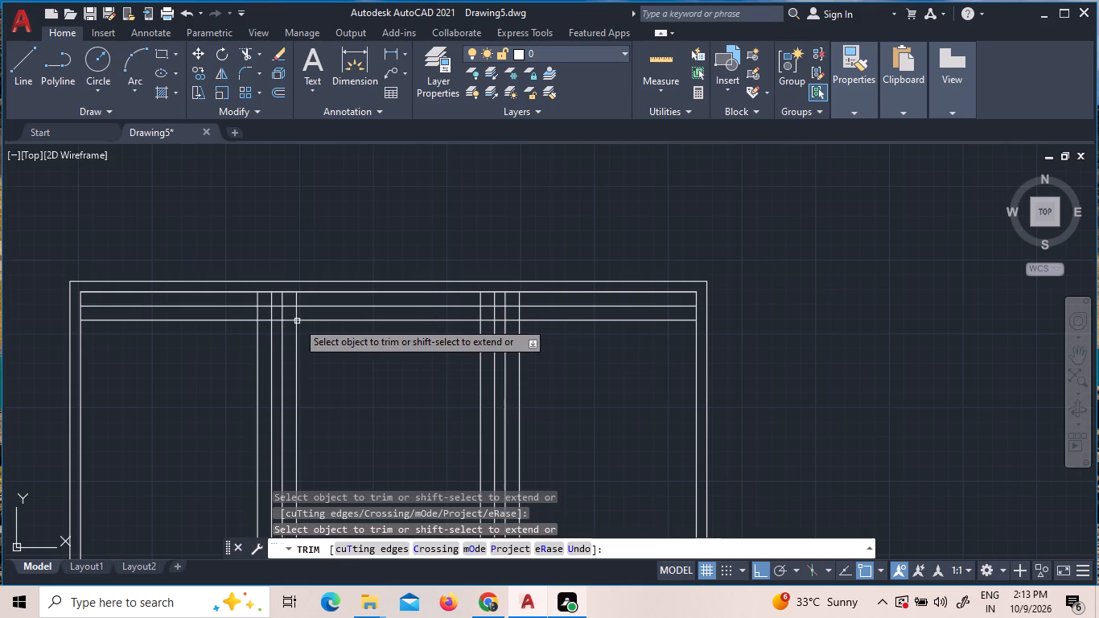
{"action": "left_click", "coordinate": [218, 301]}
{"action": "left_click", "coordinate": [221, 341]}
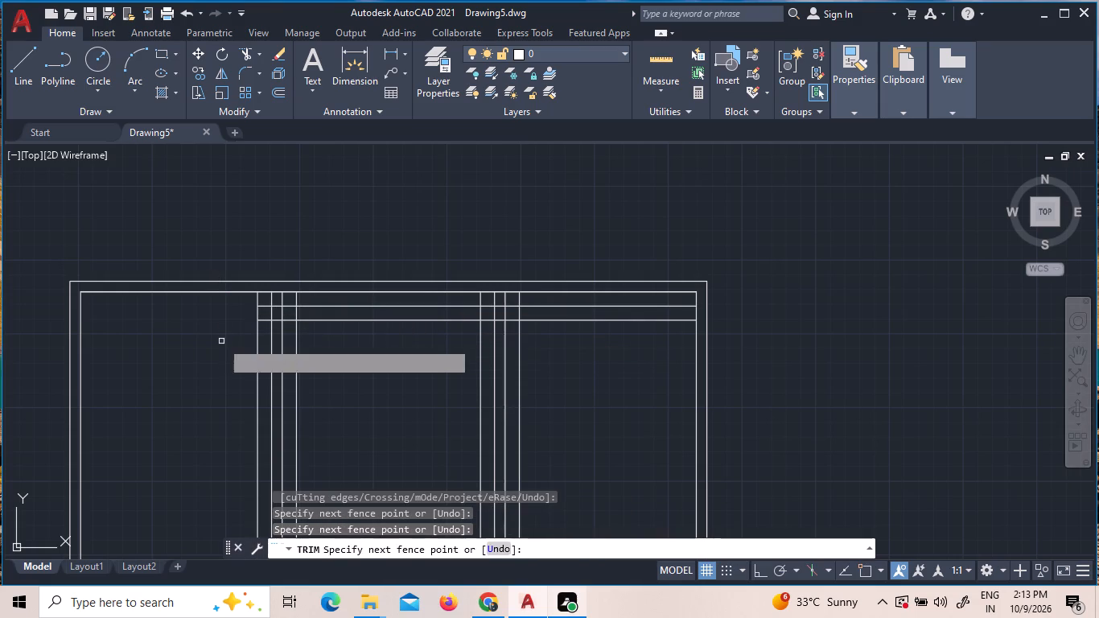
{"action": "left_click", "coordinate": [270, 299]}
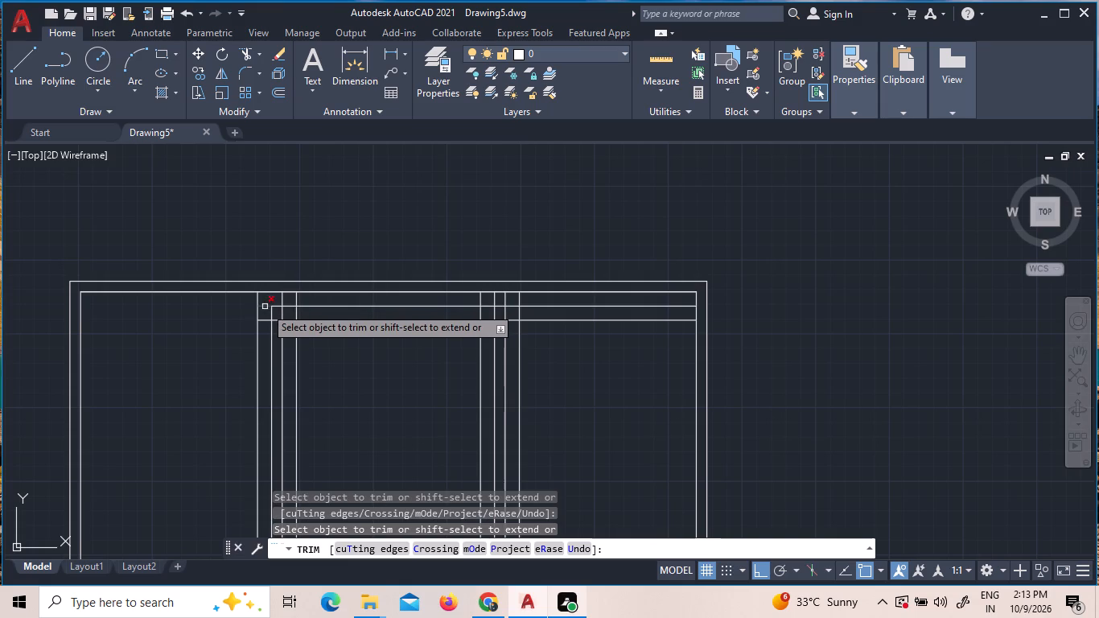
{"action": "left_click", "coordinate": [265, 307]}
{"action": "left_click", "coordinate": [271, 312]}
{"action": "left_click", "coordinate": [278, 306]}
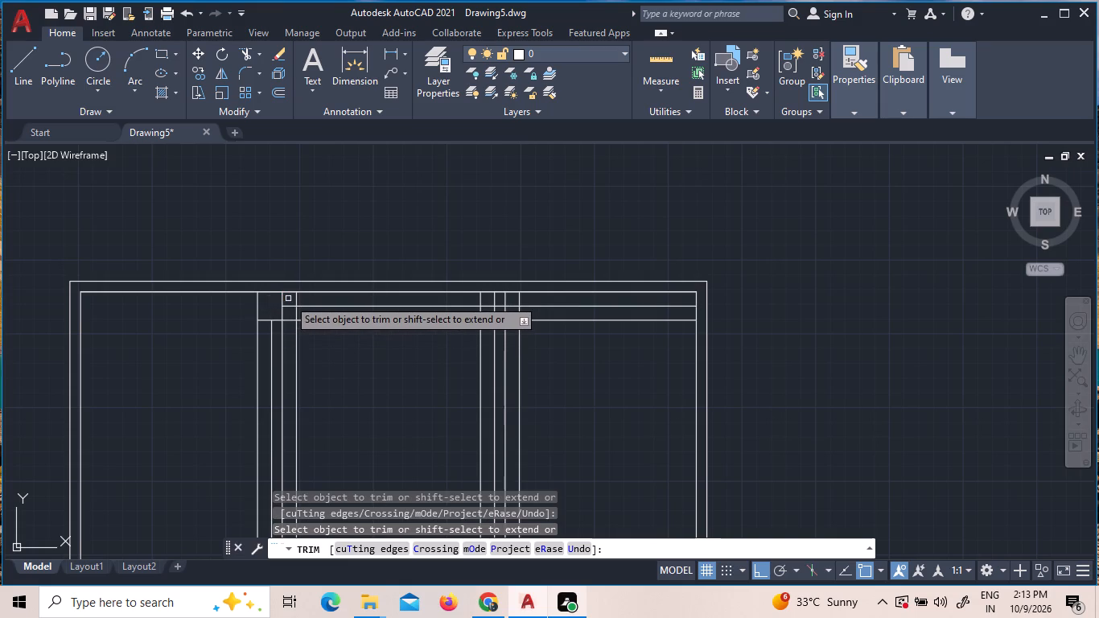
{"action": "left_click", "coordinate": [284, 299]}
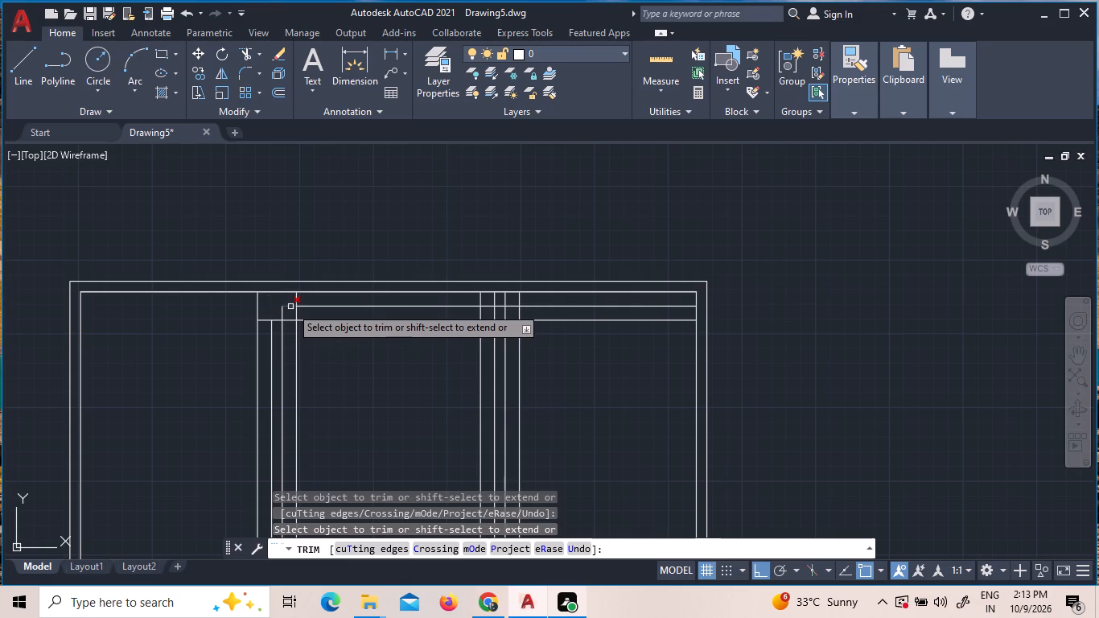
{"action": "left_click", "coordinate": [290, 307]}
{"action": "left_click", "coordinate": [283, 310]}
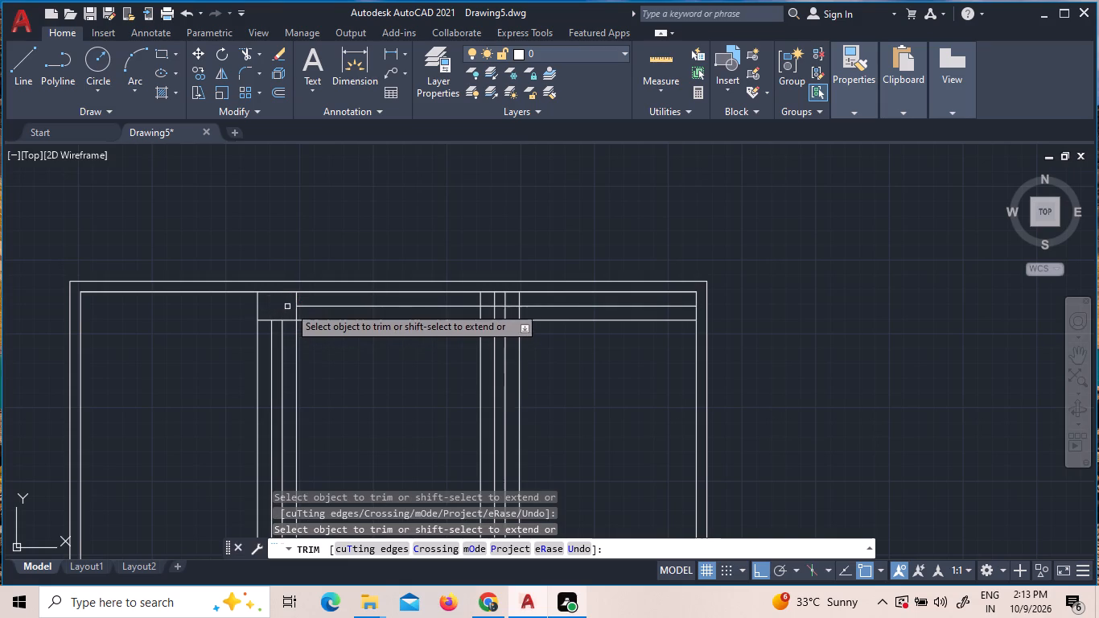
{"action": "left_click", "coordinate": [354, 308]}
{"action": "left_click", "coordinate": [356, 320]}
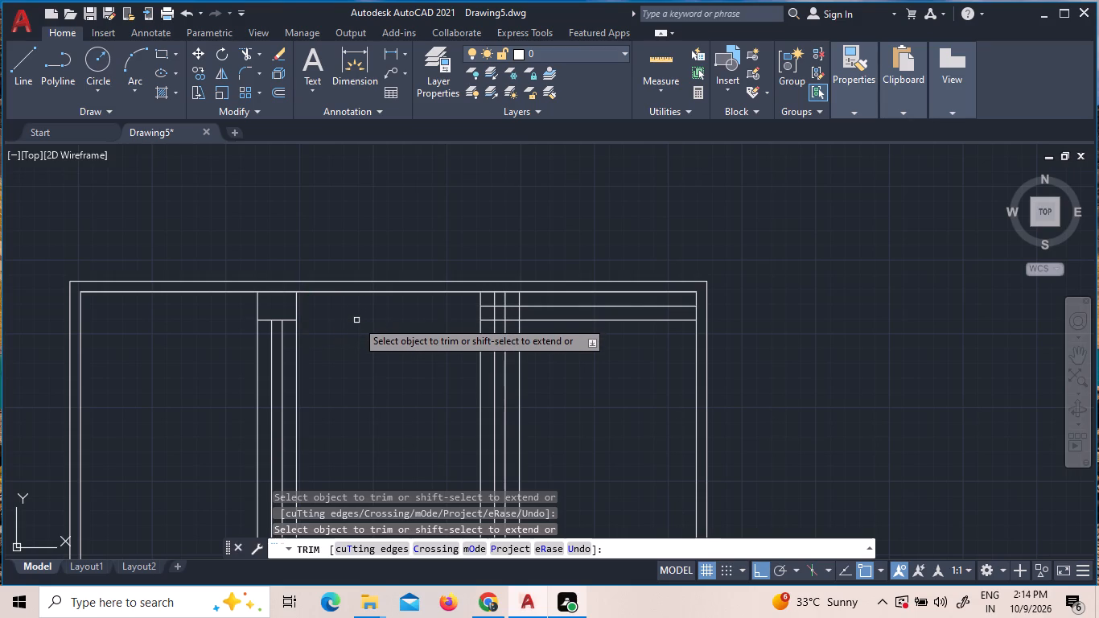
Trim the lines inside and beyond the right partition's top end to leave an empty 2' deep column outline.
{"action": "left_click", "coordinate": [490, 307]}
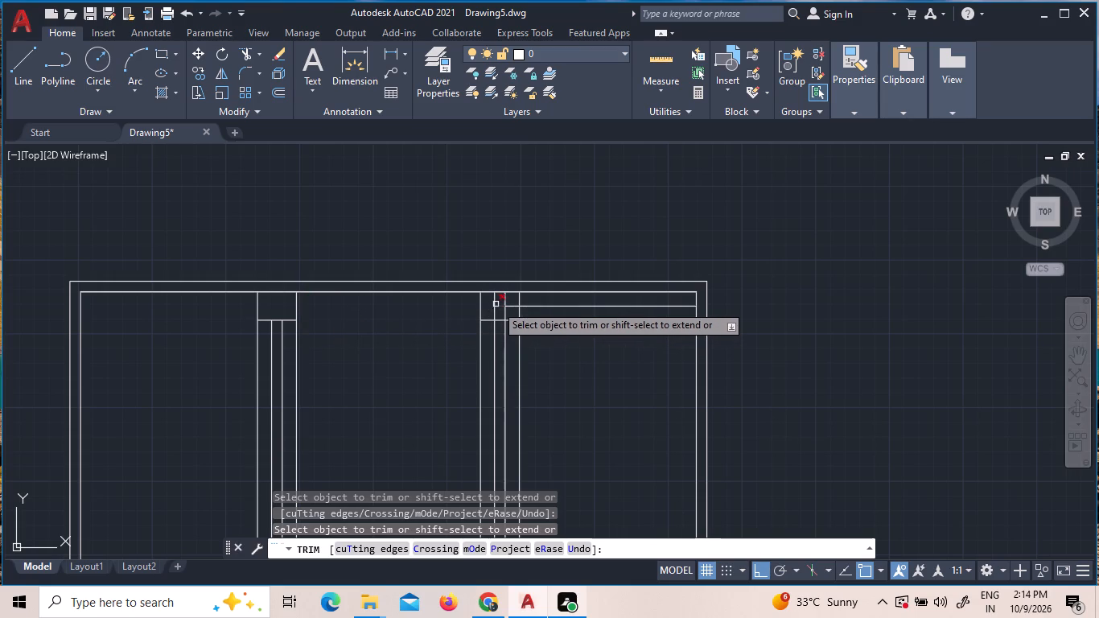
{"action": "left_click", "coordinate": [499, 306]}
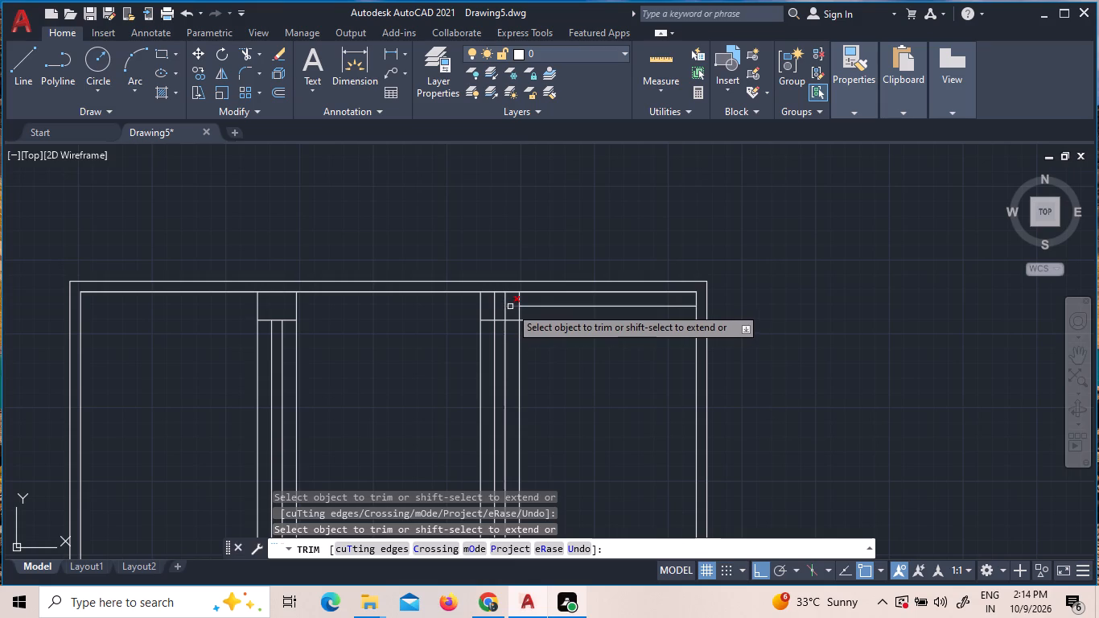
{"action": "left_click", "coordinate": [510, 307]}
{"action": "left_click", "coordinate": [511, 306]}
{"action": "left_click", "coordinate": [488, 305]}
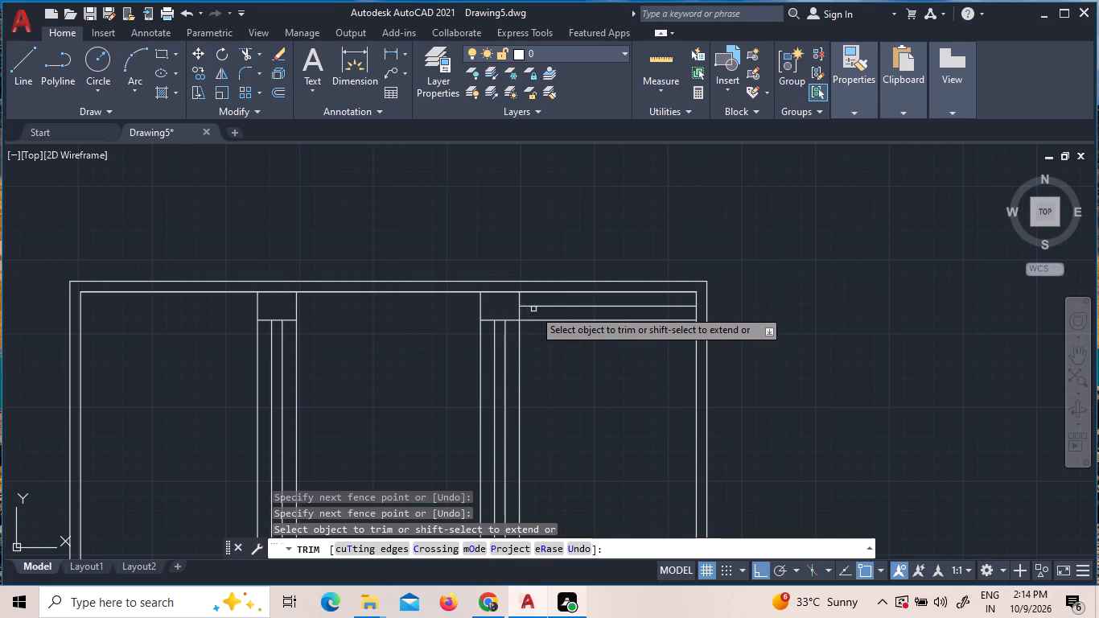
{"action": "left_click", "coordinate": [536, 304]}
{"action": "left_click", "coordinate": [540, 321]}
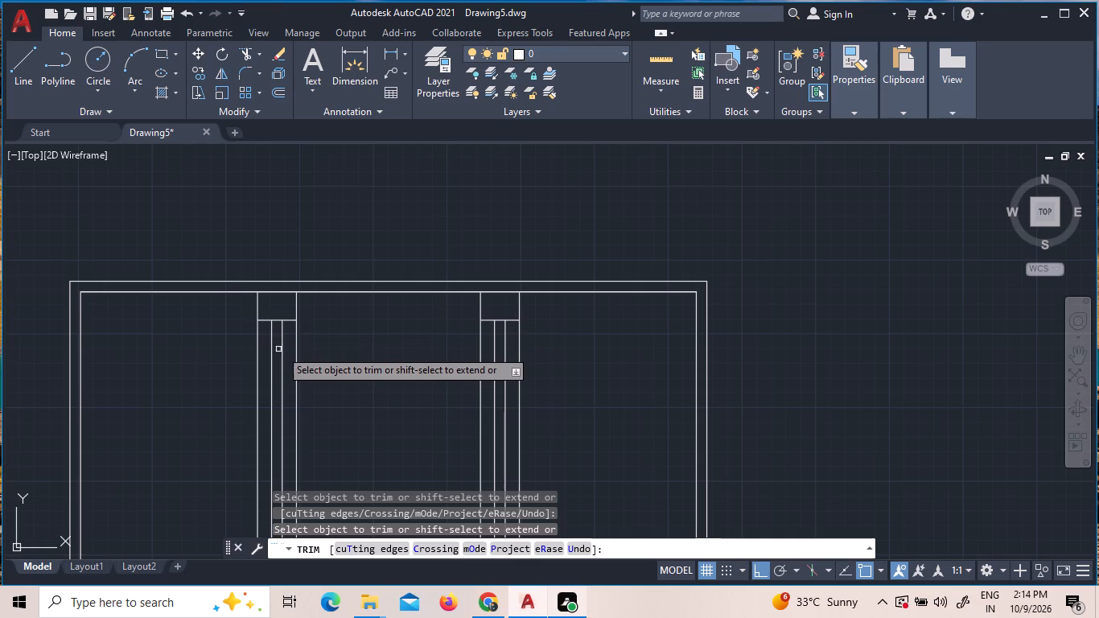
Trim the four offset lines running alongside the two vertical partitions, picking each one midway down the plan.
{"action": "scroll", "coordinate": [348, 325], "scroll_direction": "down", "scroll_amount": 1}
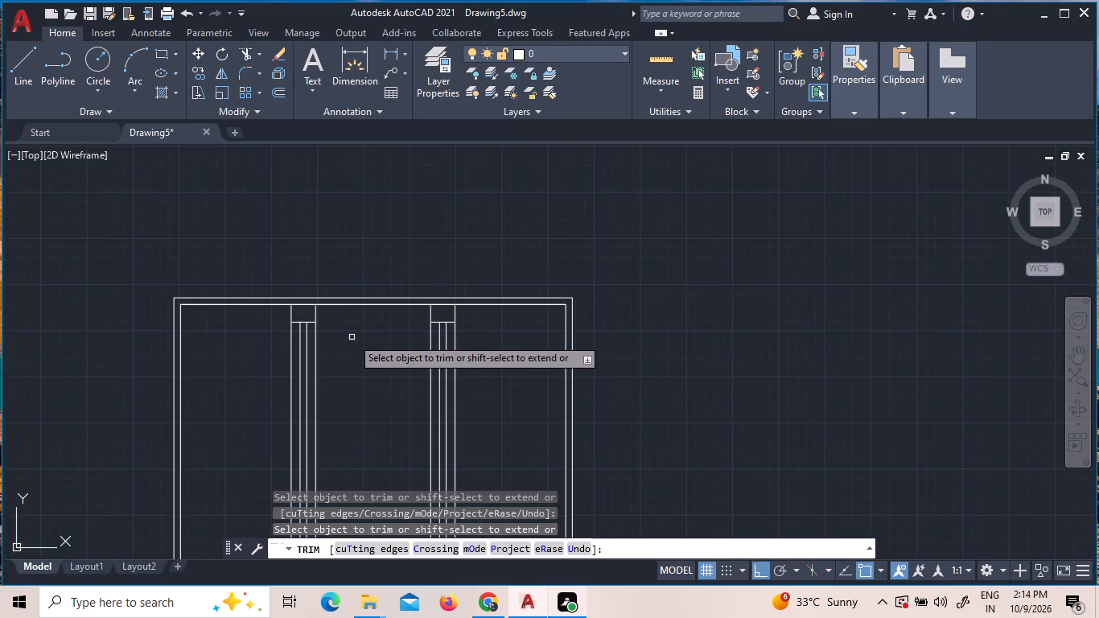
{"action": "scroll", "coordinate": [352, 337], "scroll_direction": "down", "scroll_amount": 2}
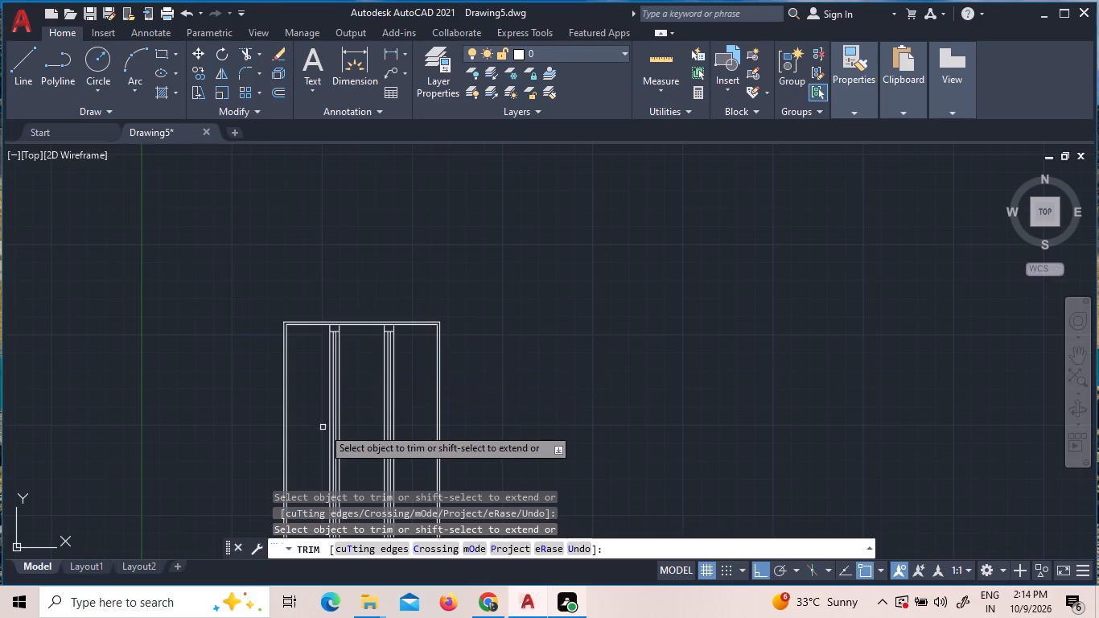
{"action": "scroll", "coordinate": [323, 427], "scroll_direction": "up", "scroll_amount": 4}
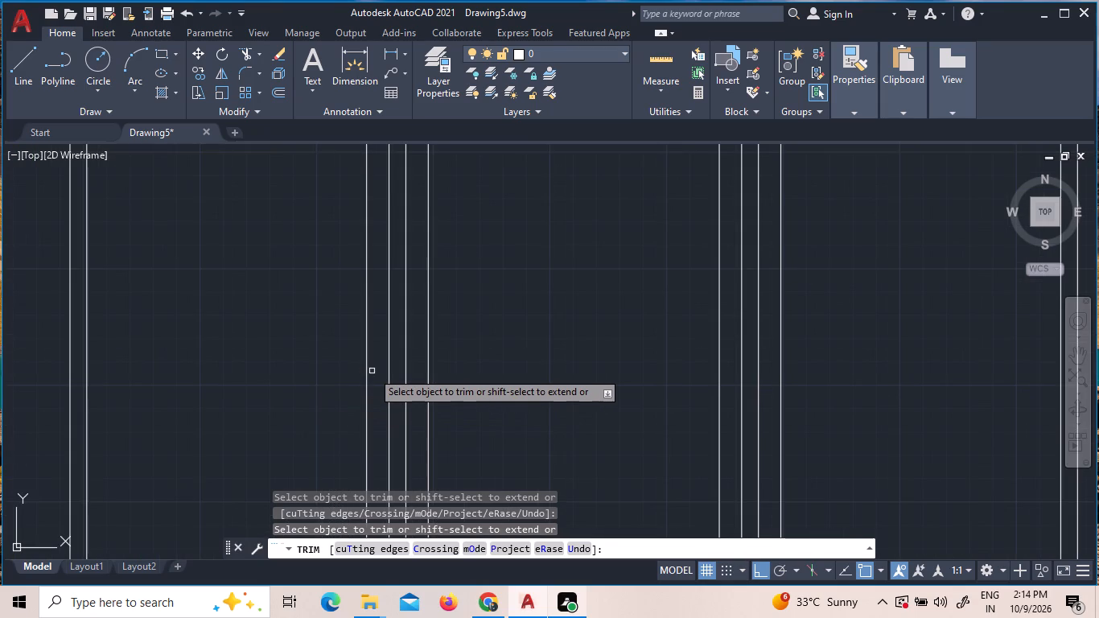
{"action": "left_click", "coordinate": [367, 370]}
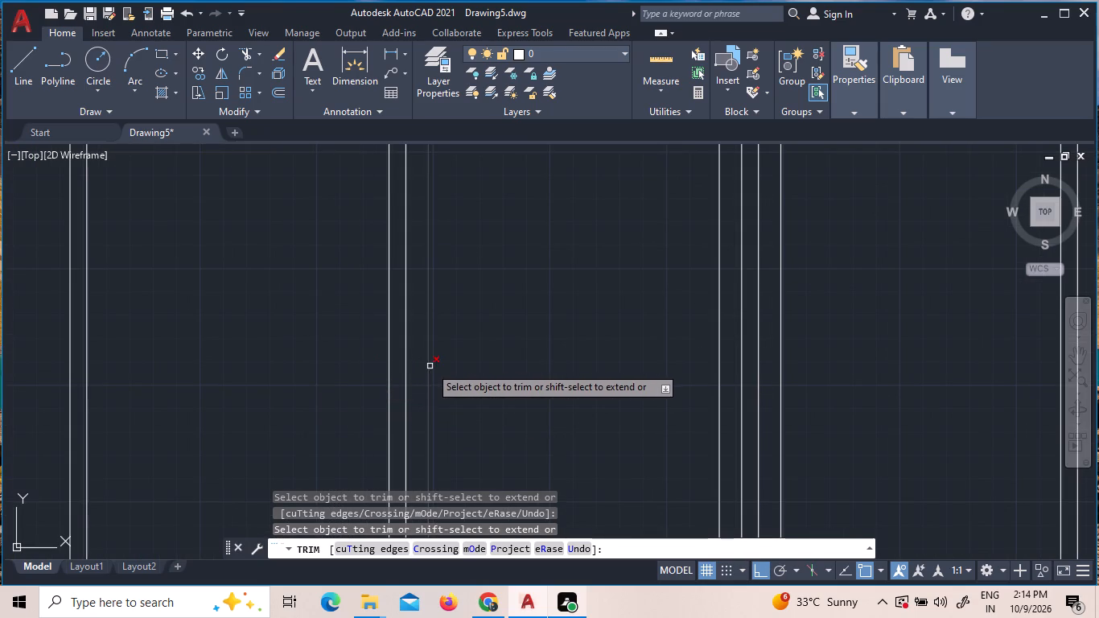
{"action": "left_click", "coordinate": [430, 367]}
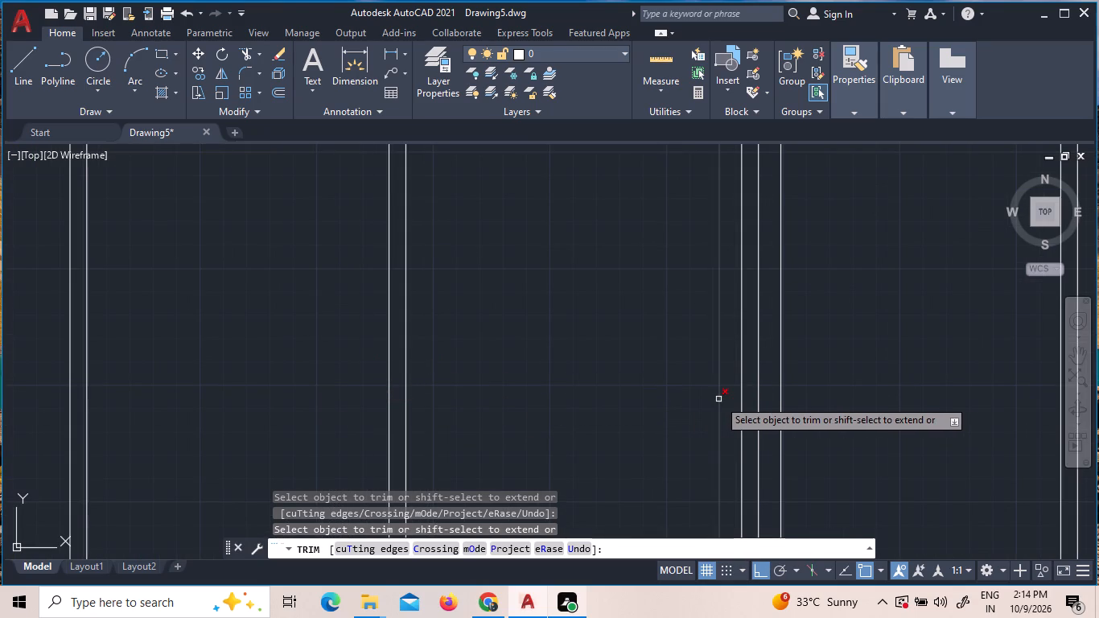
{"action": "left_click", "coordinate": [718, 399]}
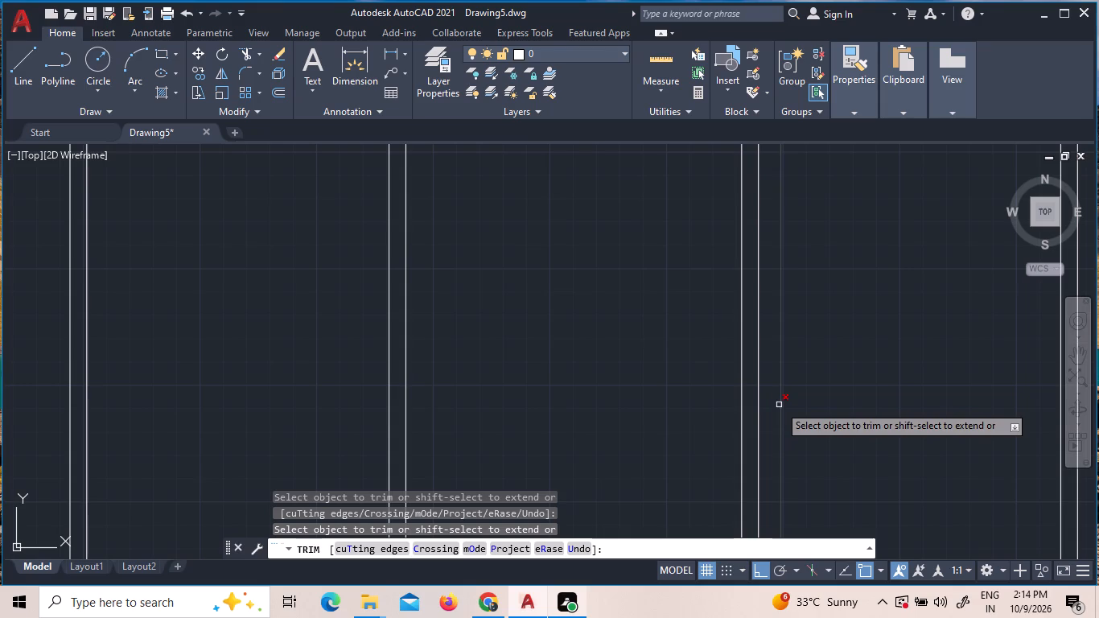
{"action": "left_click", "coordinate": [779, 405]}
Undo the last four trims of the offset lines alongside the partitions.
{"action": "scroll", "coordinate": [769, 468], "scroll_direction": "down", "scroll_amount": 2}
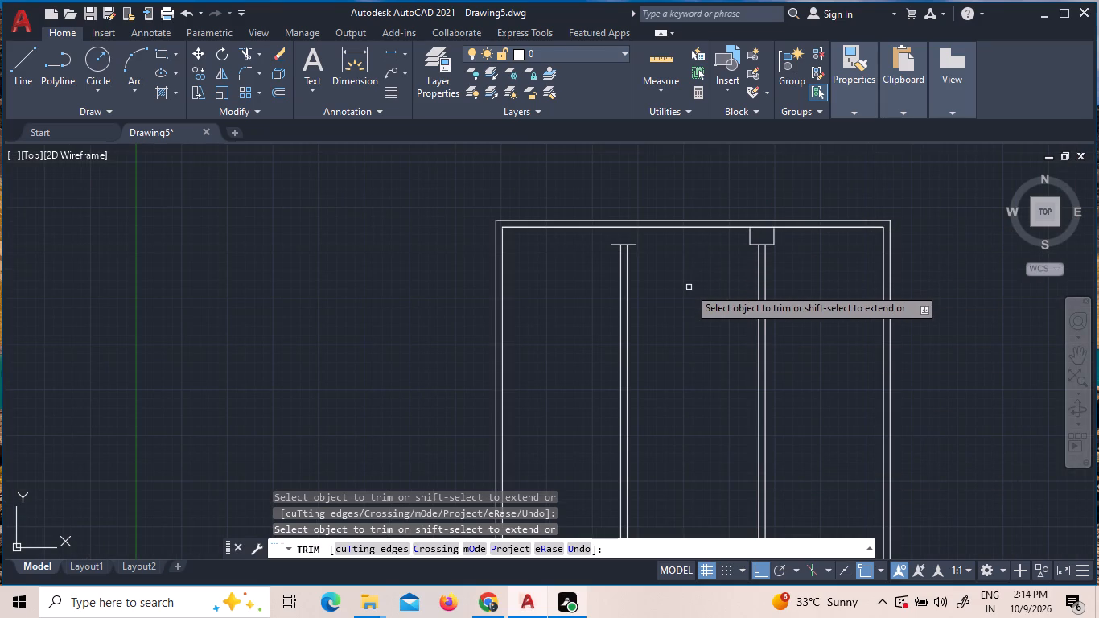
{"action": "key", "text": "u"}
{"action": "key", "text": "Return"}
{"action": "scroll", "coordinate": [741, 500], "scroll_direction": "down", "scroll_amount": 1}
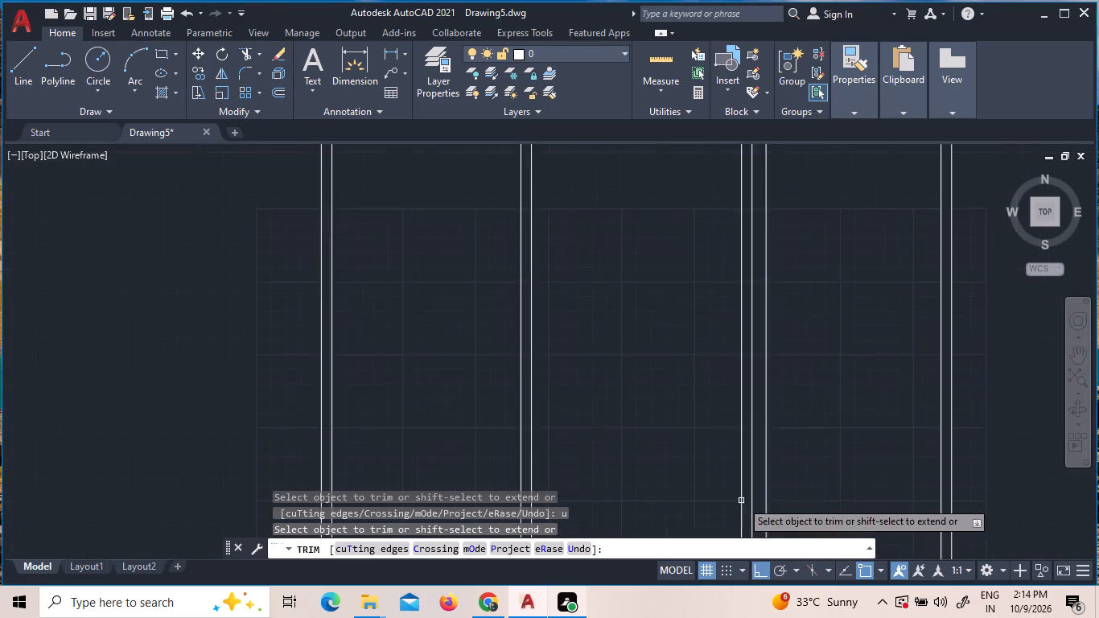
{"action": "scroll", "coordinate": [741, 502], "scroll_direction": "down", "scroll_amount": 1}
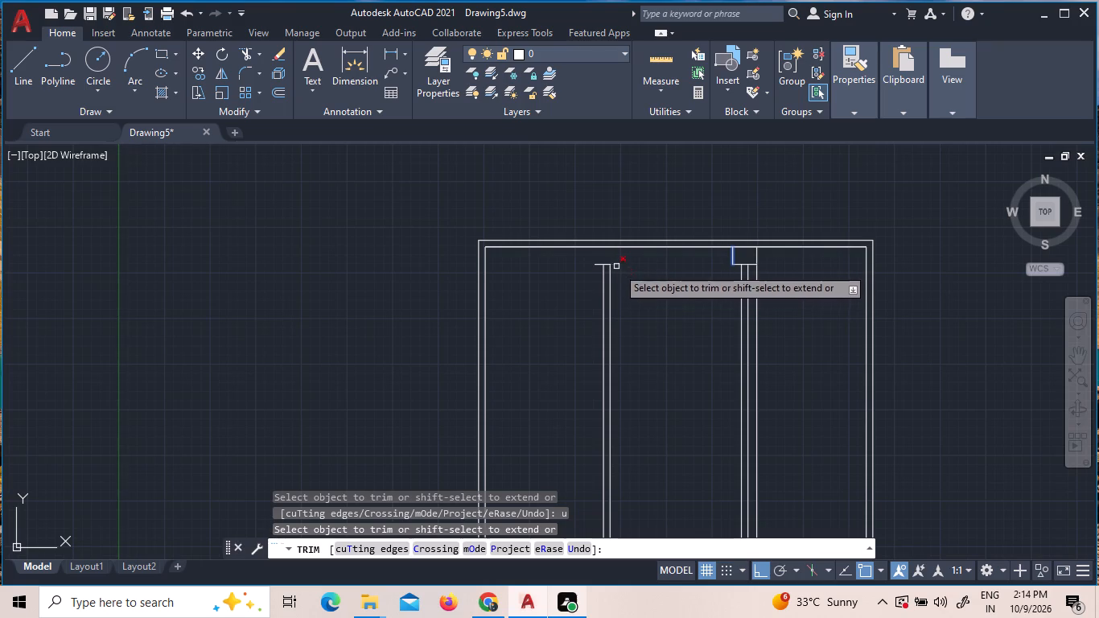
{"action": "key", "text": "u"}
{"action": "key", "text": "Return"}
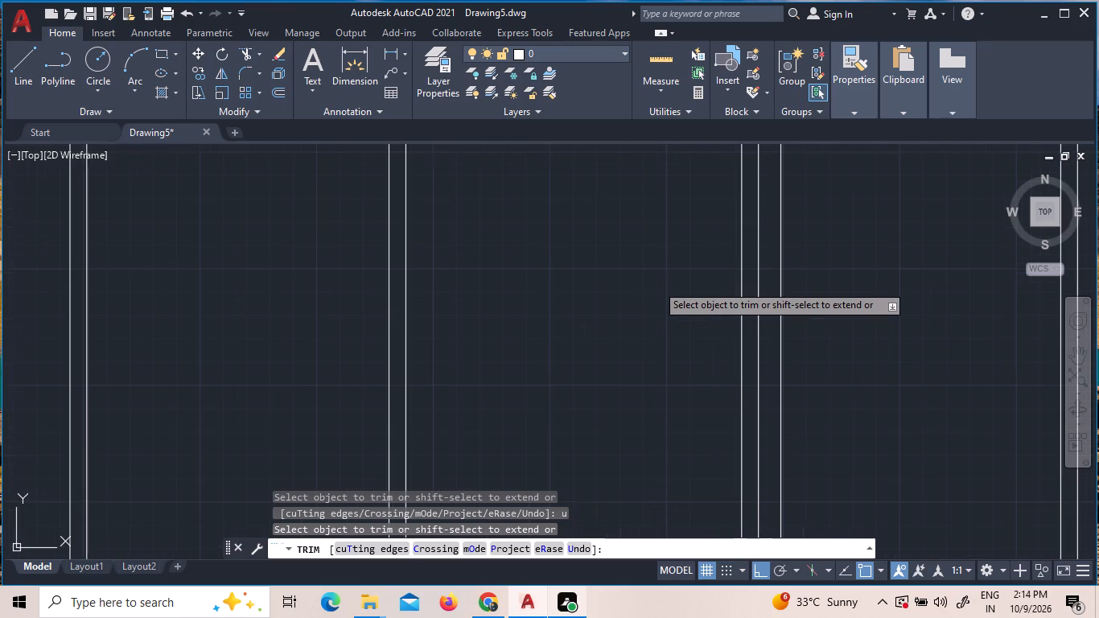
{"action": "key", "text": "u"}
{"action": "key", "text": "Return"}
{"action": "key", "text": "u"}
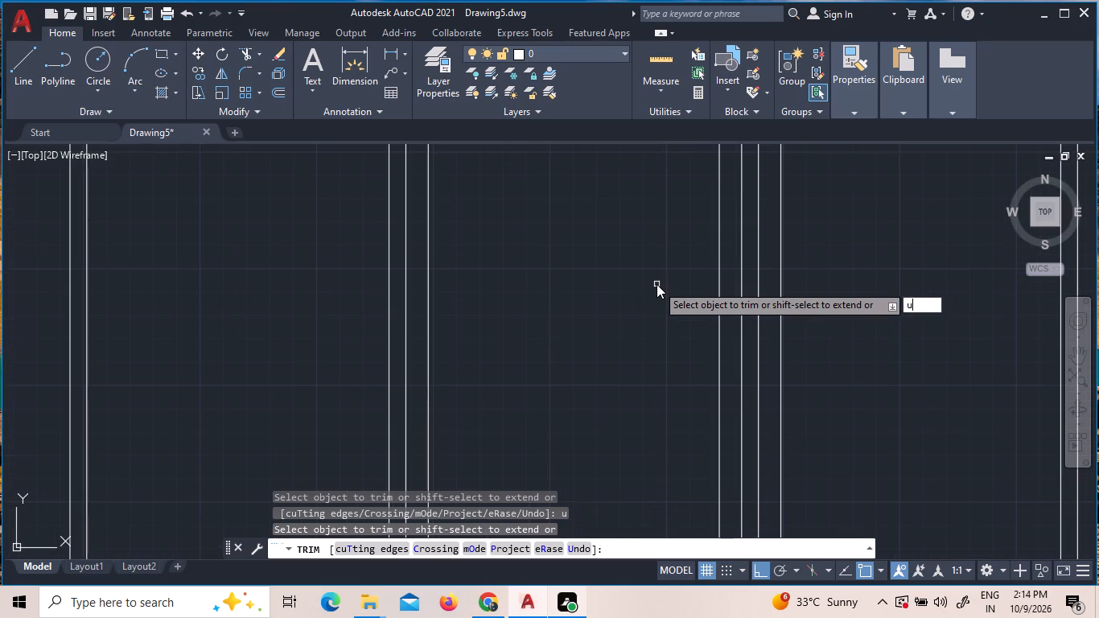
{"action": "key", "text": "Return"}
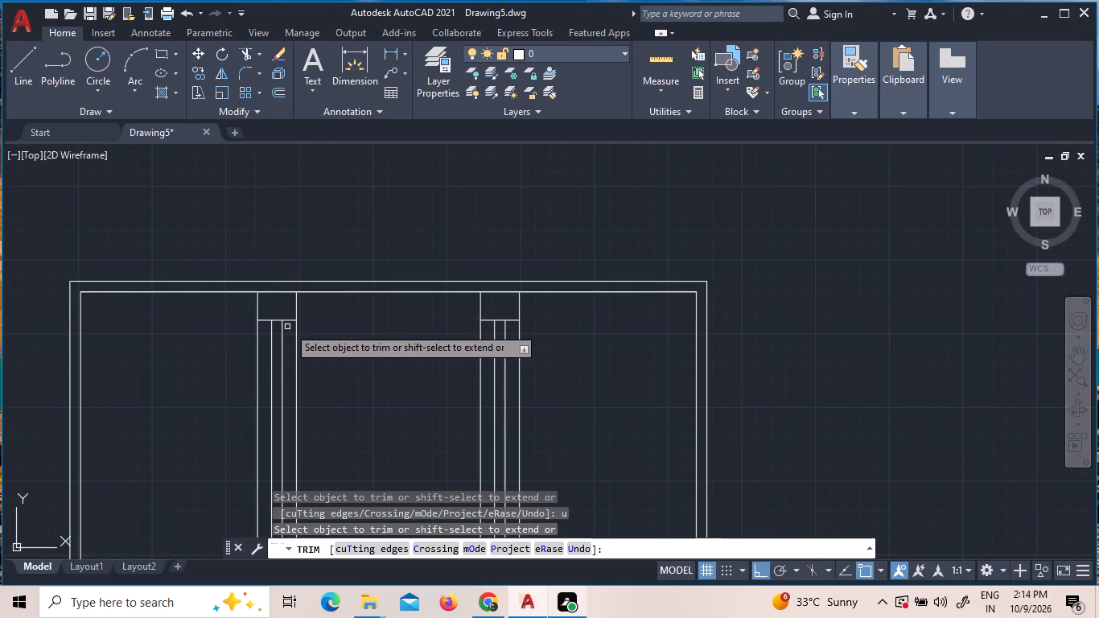
Trim the offset lines on both sides of each partition just below the two column outlines.
{"action": "left_click", "coordinate": [297, 328]}
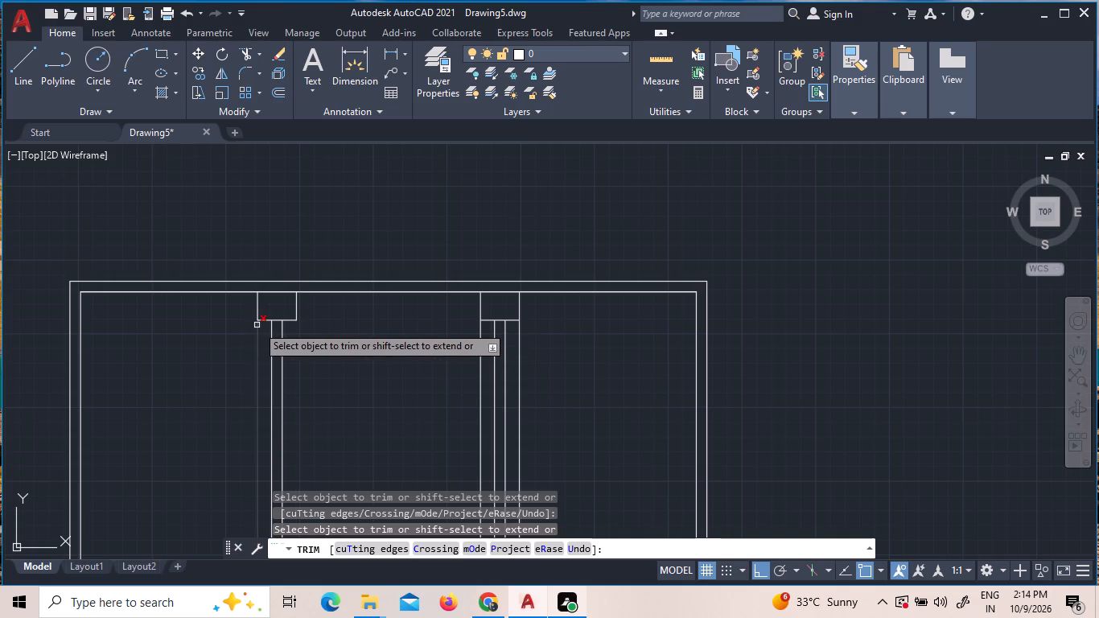
{"action": "left_click", "coordinate": [257, 325]}
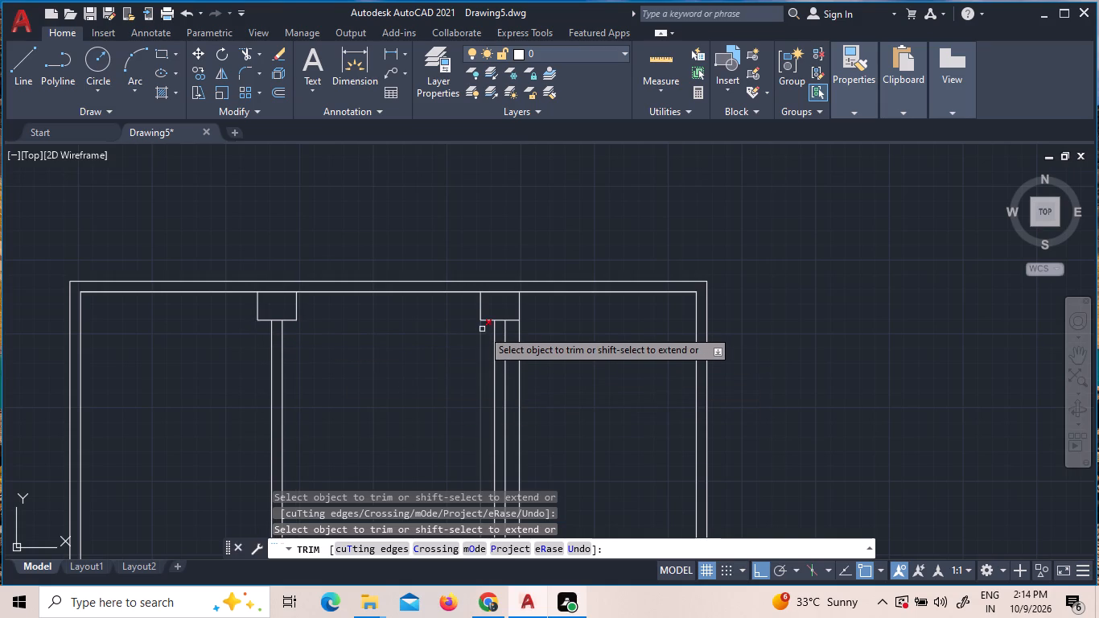
{"action": "left_click", "coordinate": [482, 329]}
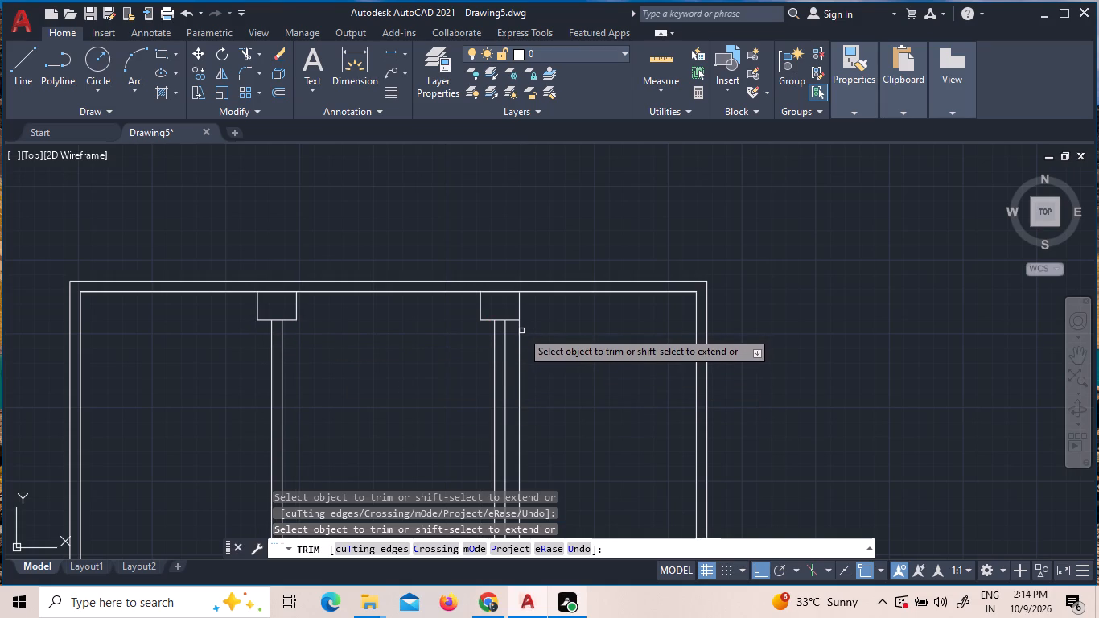
{"action": "left_click", "coordinate": [519, 330]}
Trim the top wall's inner line where it crosses the left column outline.
{"action": "scroll", "coordinate": [562, 326], "scroll_direction": "down", "scroll_amount": 4}
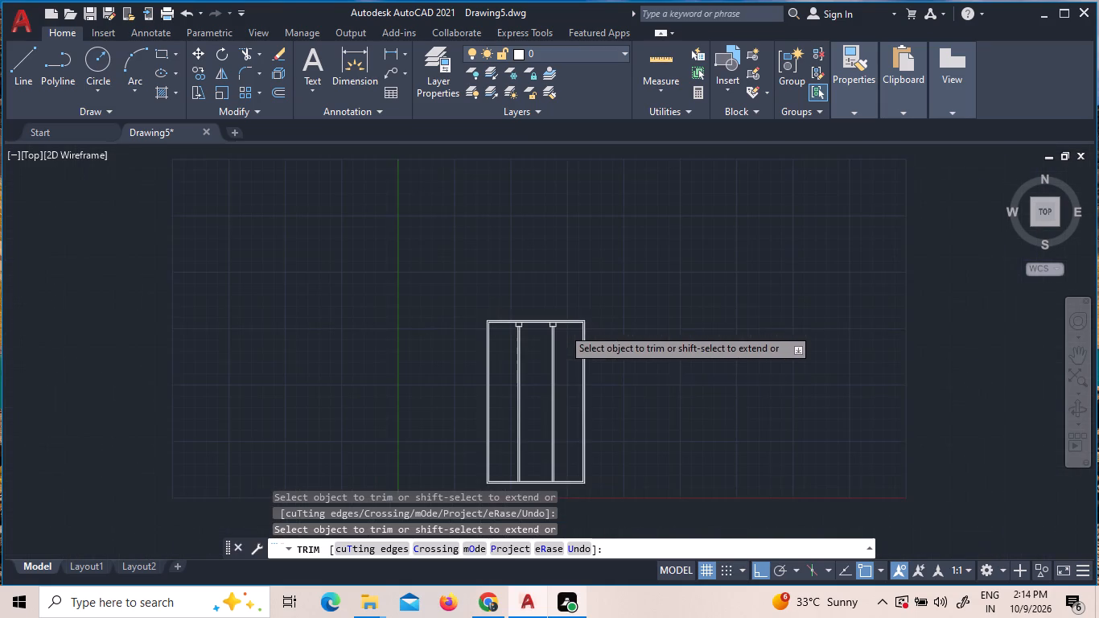
{"action": "scroll", "coordinate": [525, 488], "scroll_direction": "up", "scroll_amount": 1}
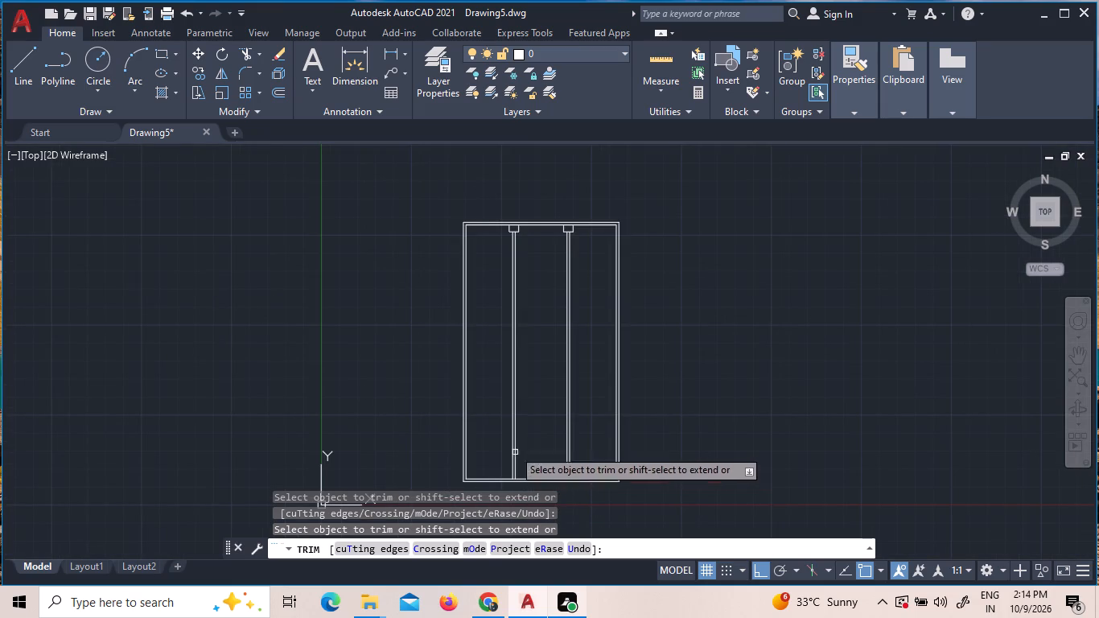
{"action": "scroll", "coordinate": [527, 189], "scroll_direction": "up", "scroll_amount": 2}
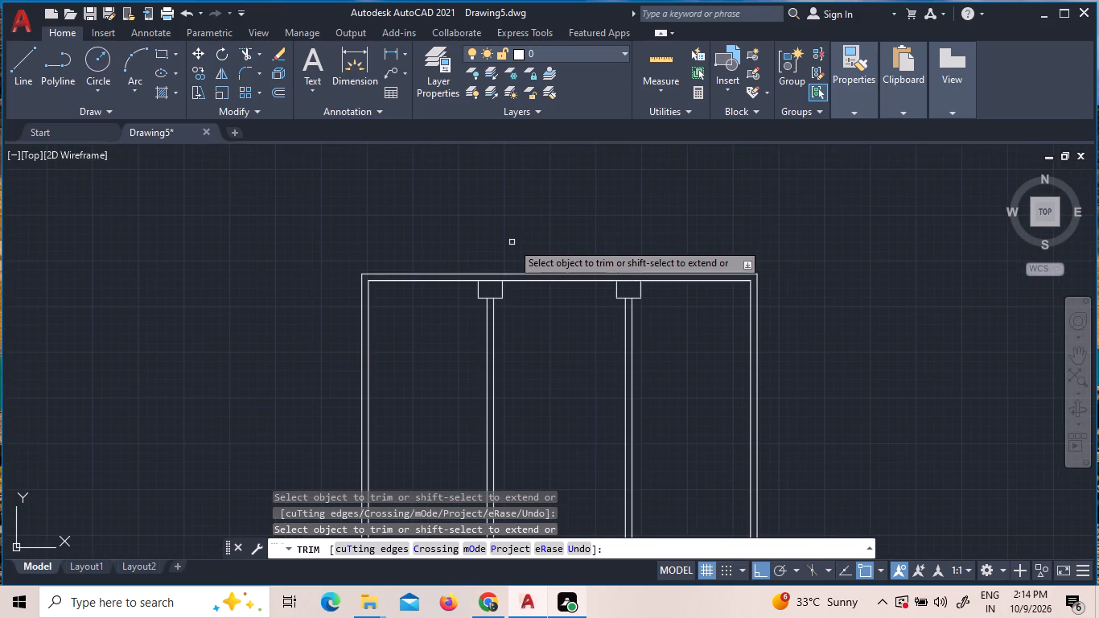
{"action": "left_click", "coordinate": [490, 282]}
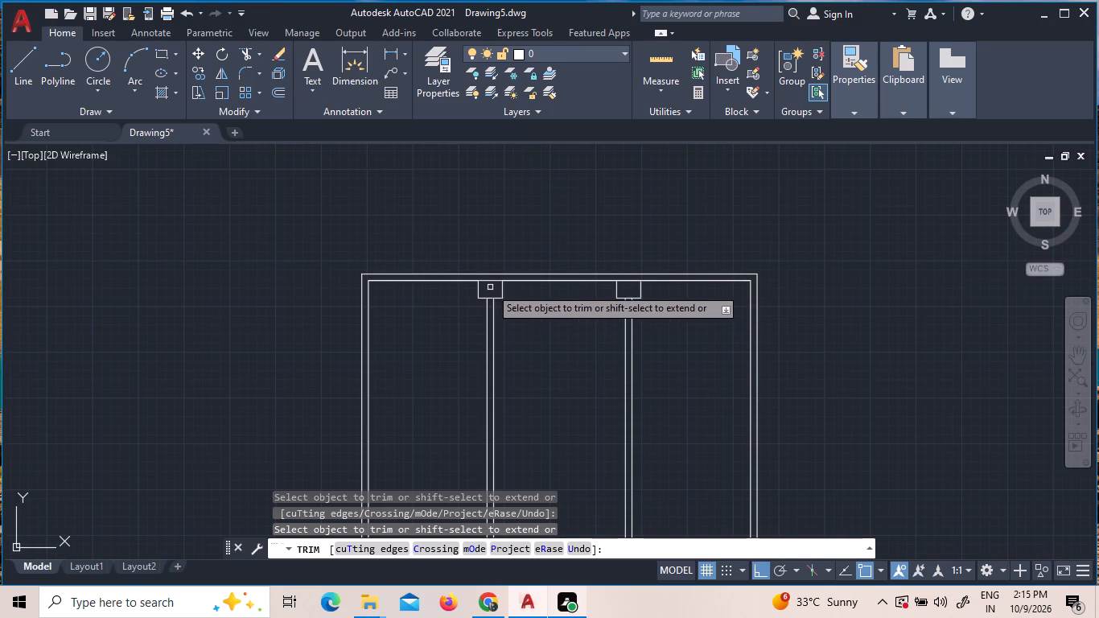
{"action": "key", "text": "Escape"}
Fillet the lower-right corner of the left column outline with a zero radius.
{"action": "scroll", "coordinate": [557, 309], "scroll_direction": "up", "scroll_amount": 2}
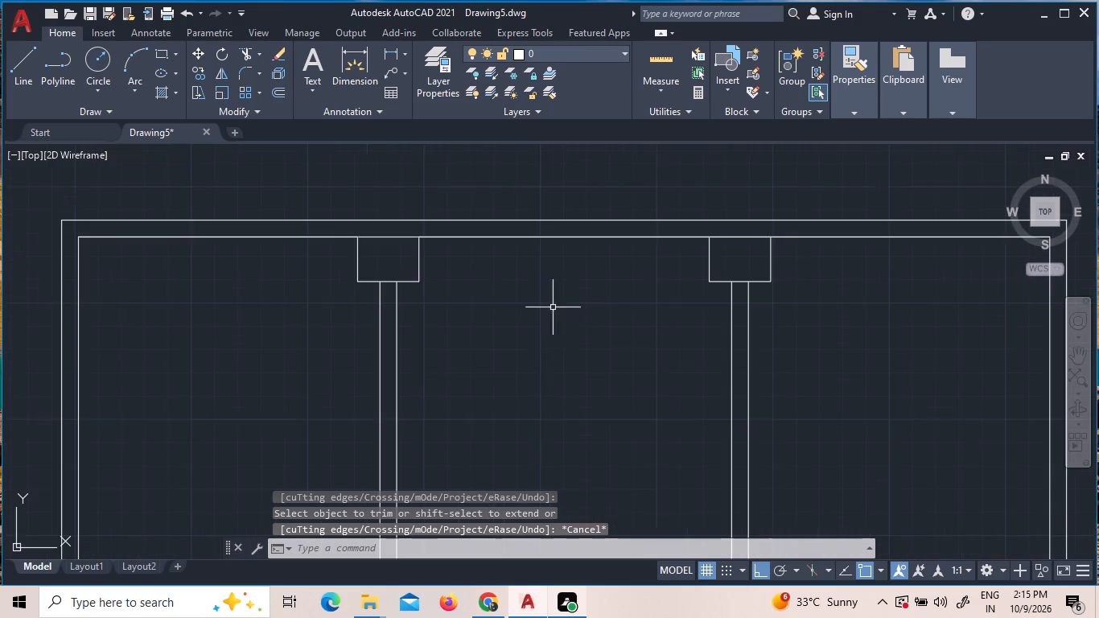
{"action": "scroll", "coordinate": [411, 254], "scroll_direction": "up", "scroll_amount": 1}
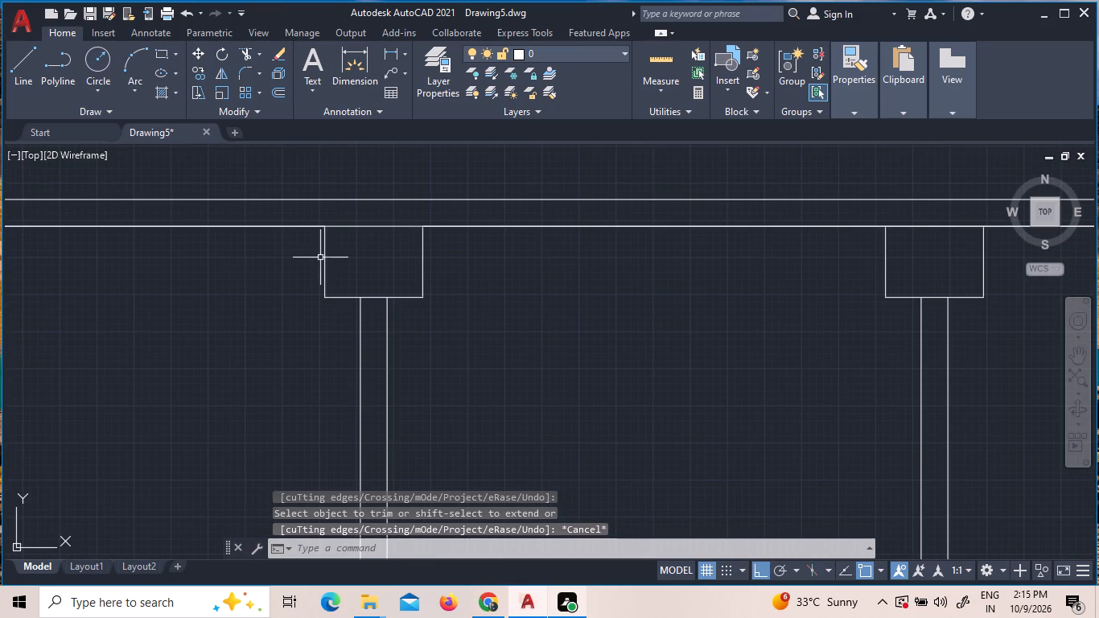
{"action": "left_click", "coordinate": [475, 322]}
{"action": "left_click", "coordinate": [406, 274]}
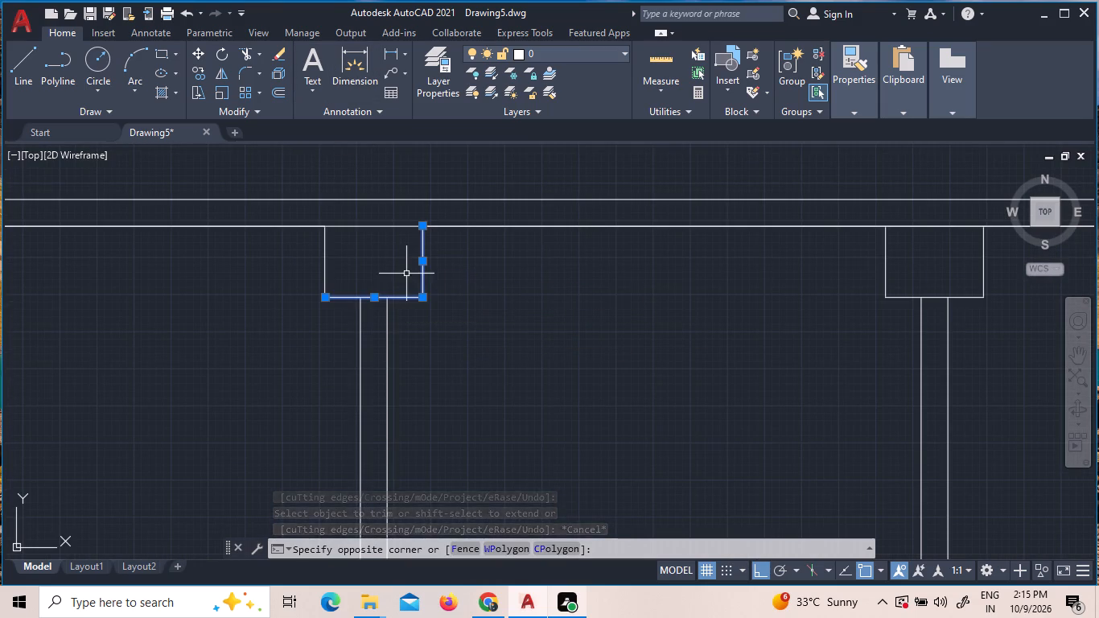
{"action": "left_click", "coordinate": [373, 270]}
{"action": "left_click", "coordinate": [263, 257]}
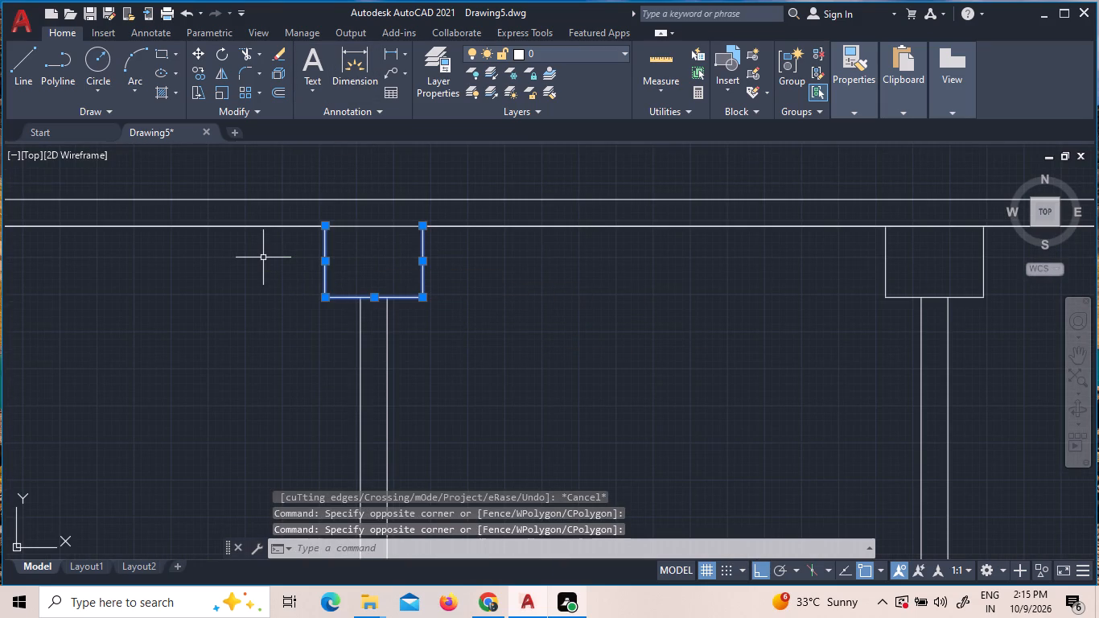
{"action": "key", "text": "f"}
{"action": "key", "text": "space"}
{"action": "left_click", "coordinate": [442, 321]}
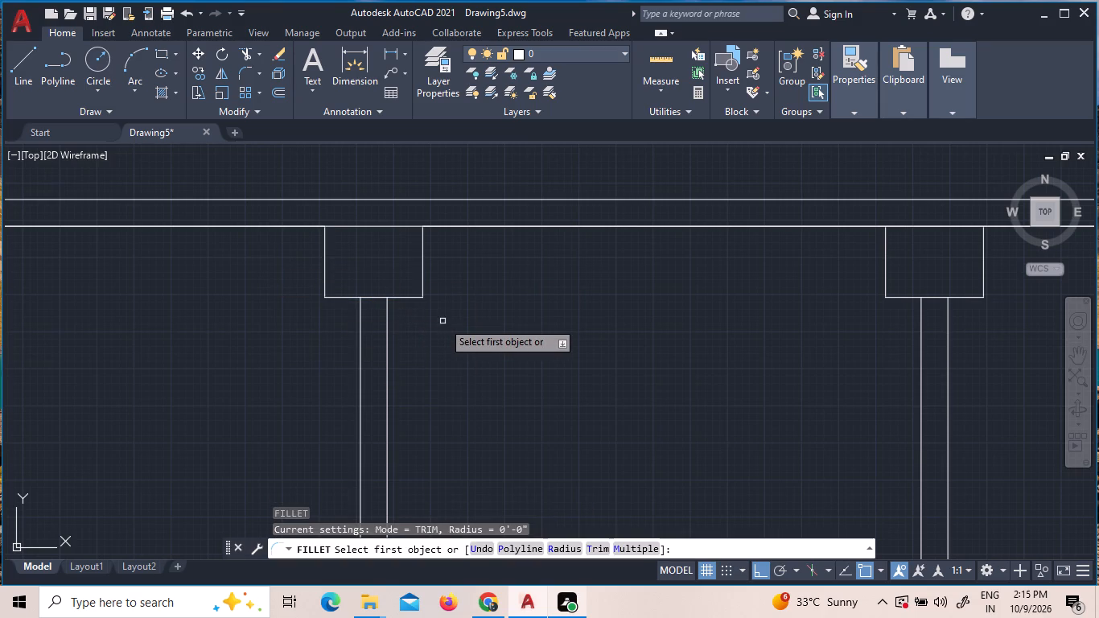
{"action": "left_click", "coordinate": [422, 299]}
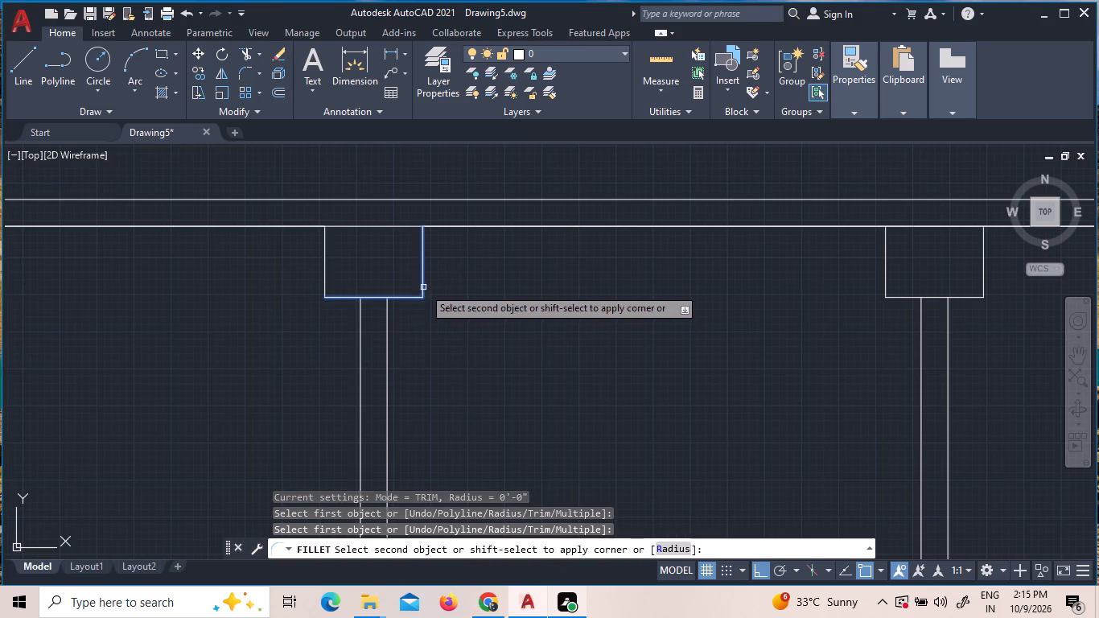
{"action": "left_click", "coordinate": [424, 285]}
{"action": "key", "text": "space"}
{"action": "key", "text": "Escape"}
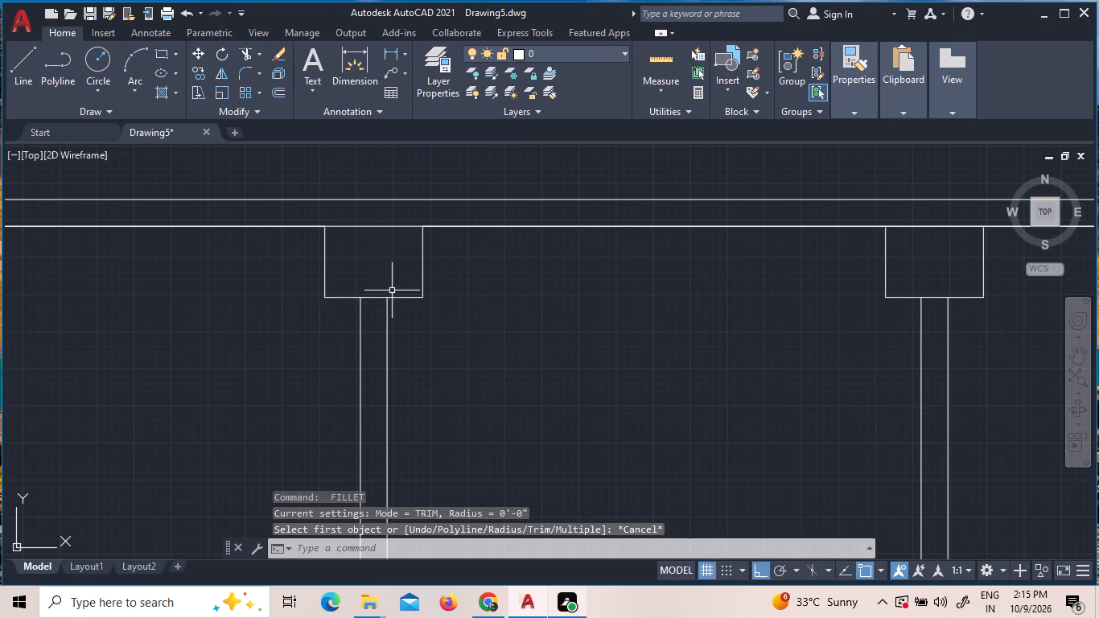
Offset the left side of each of the two column outlines 4' to the left.
{"action": "scroll", "coordinate": [433, 274], "scroll_direction": "down", "scroll_amount": 2}
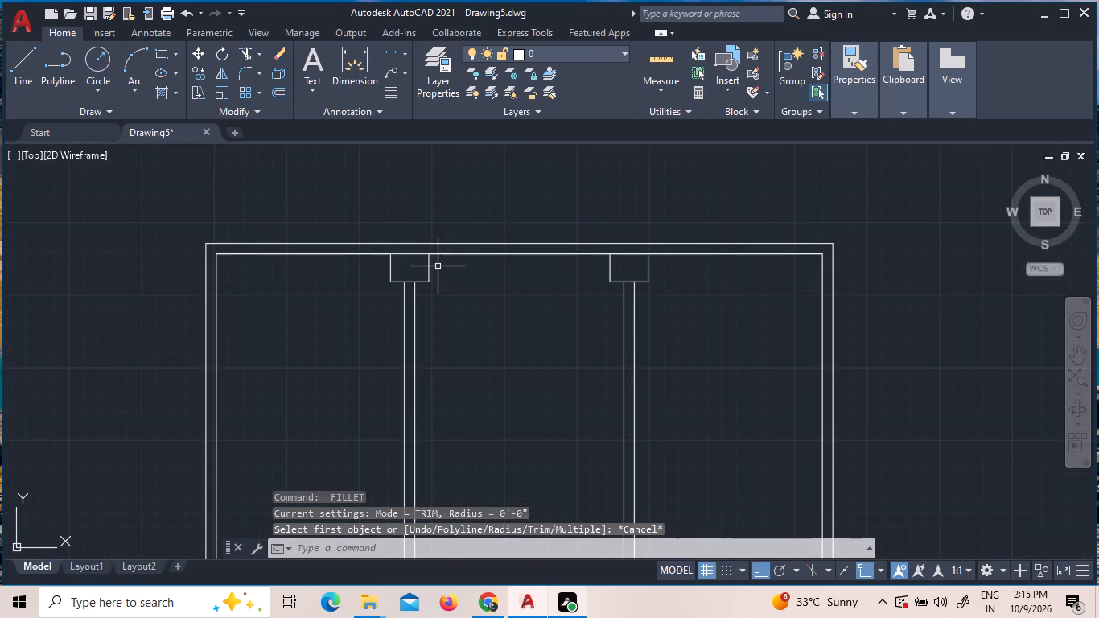
{"action": "scroll", "coordinate": [440, 285], "scroll_direction": "down", "scroll_amount": 1}
{"action": "scroll", "coordinate": [417, 285], "scroll_direction": "up", "scroll_amount": 1}
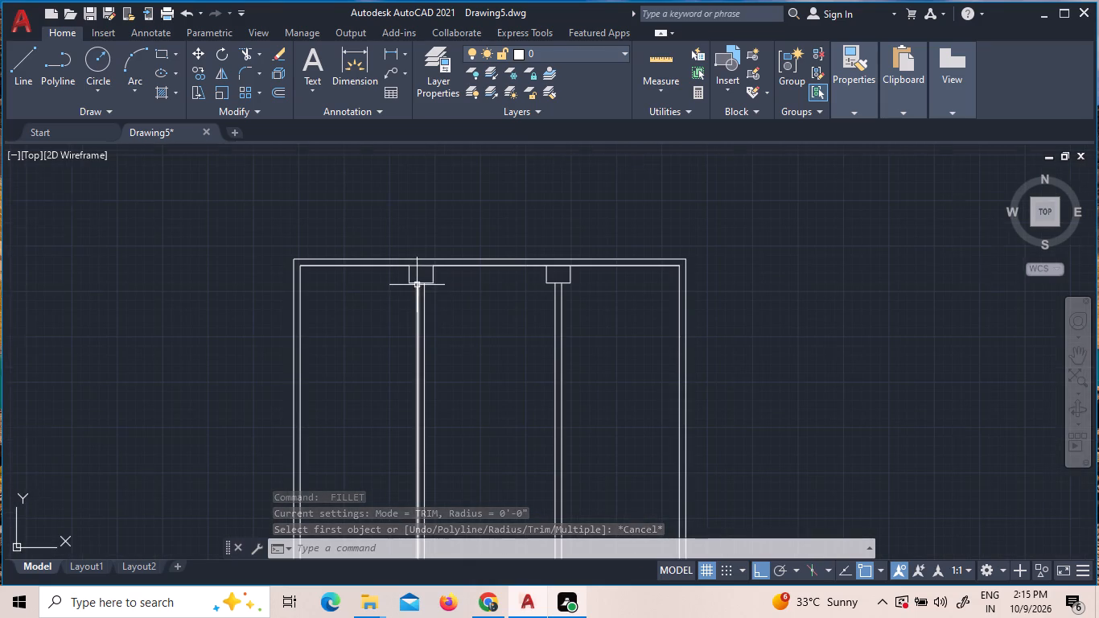
{"action": "scroll", "coordinate": [417, 285], "scroll_direction": "up", "scroll_amount": 2}
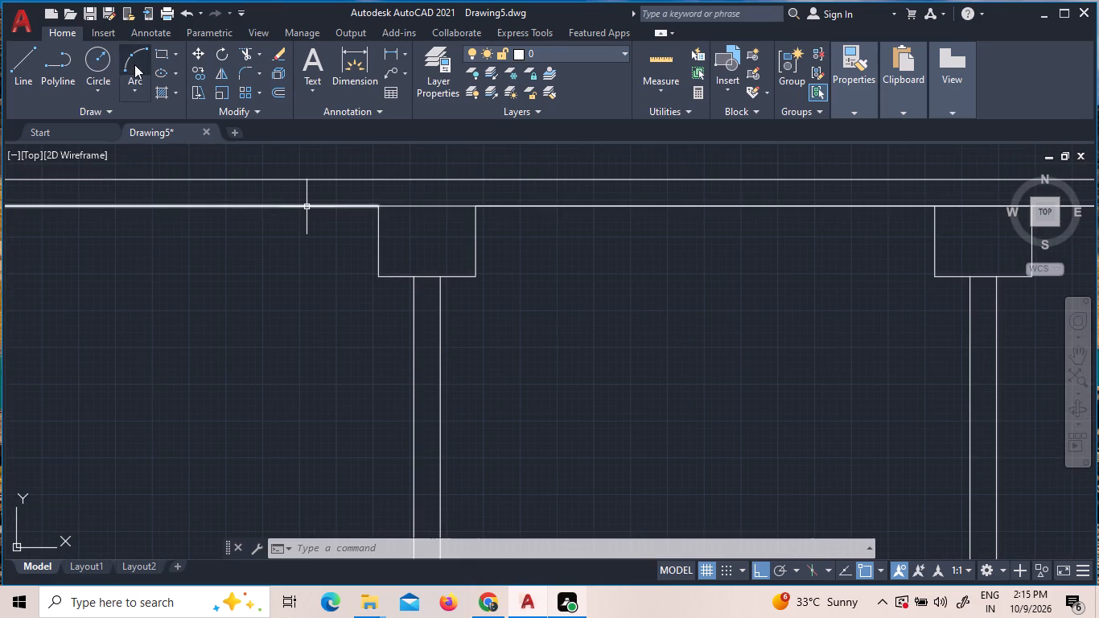
{"action": "key", "text": "o"}
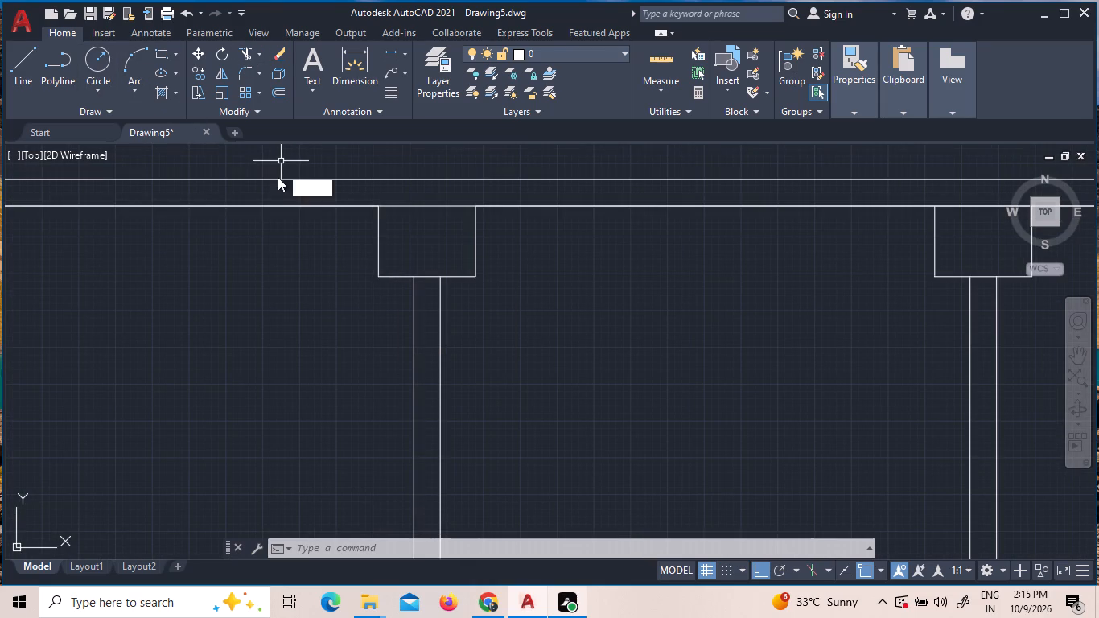
{"action": "key", "text": "Return"}
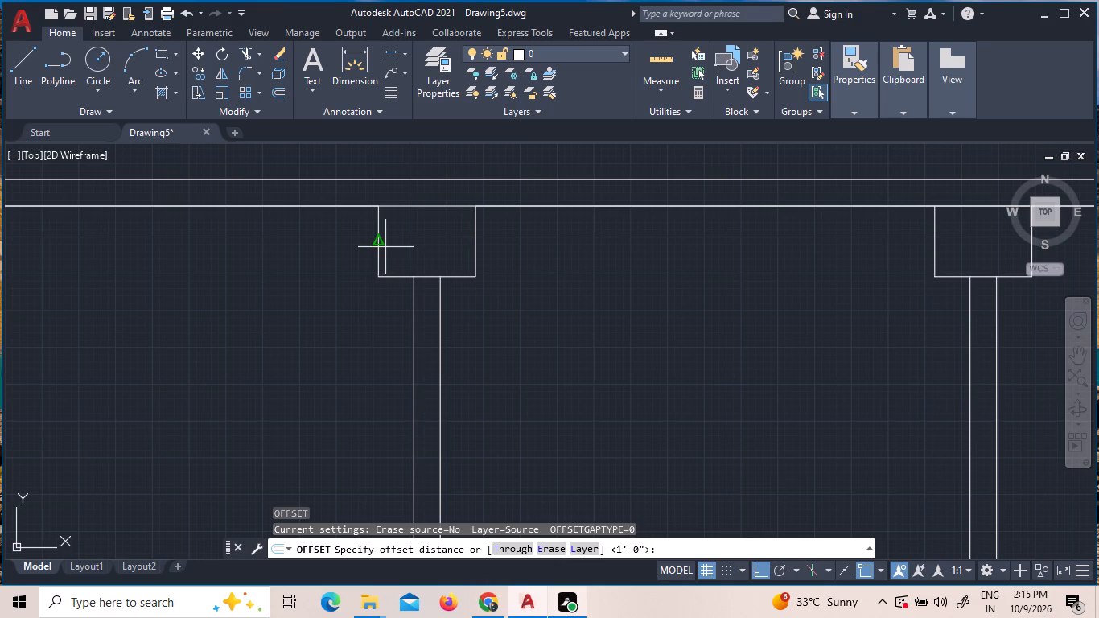
{"action": "type", "text": "4'"}
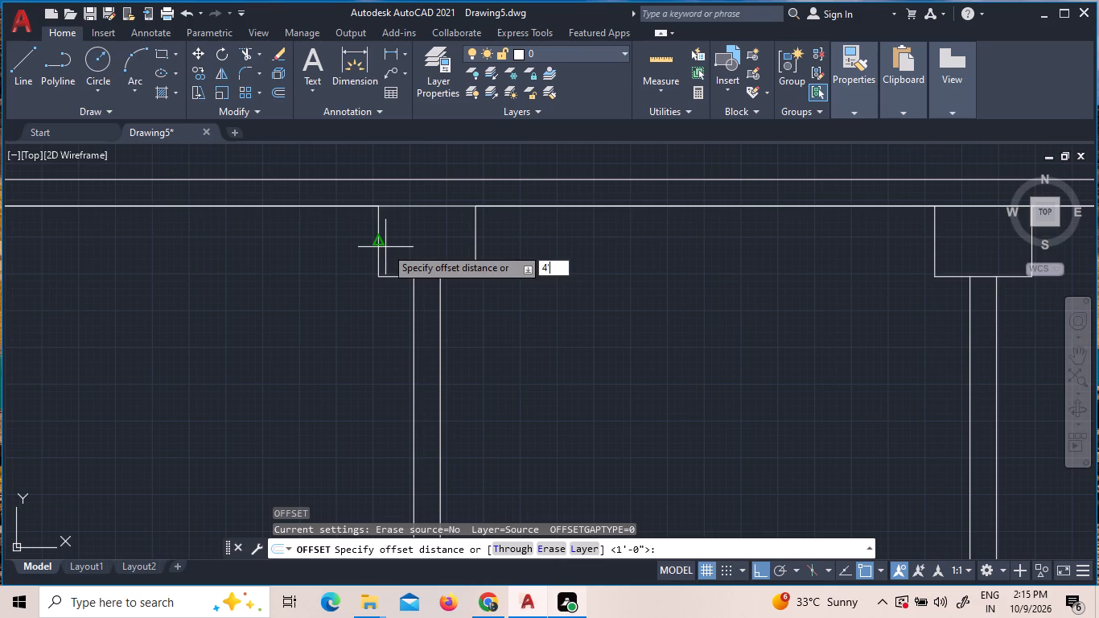
{"action": "key", "text": "Return"}
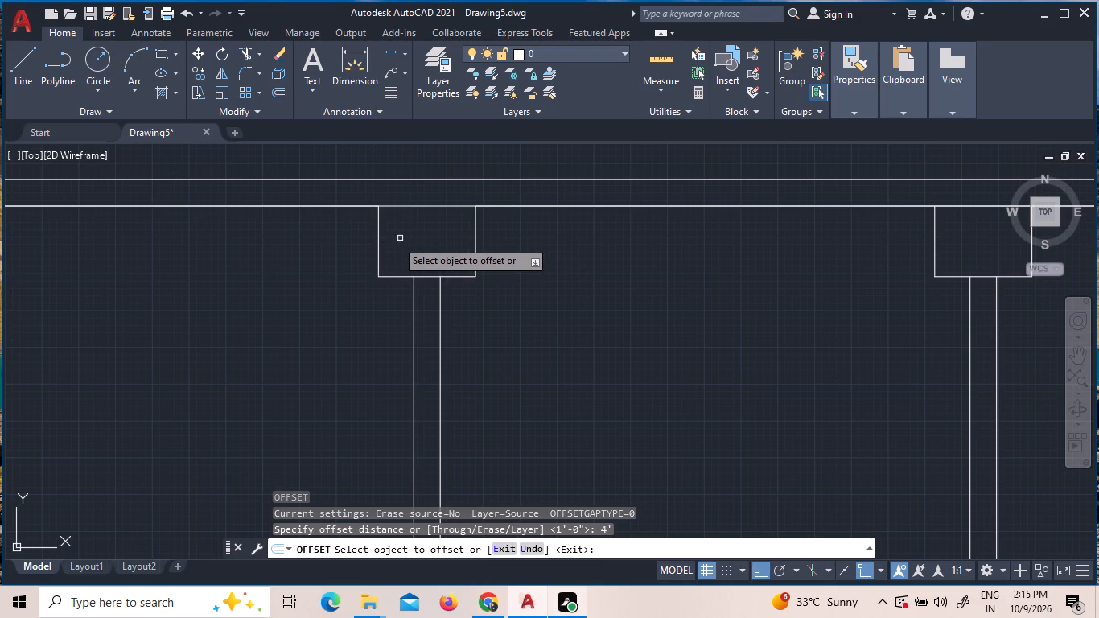
{"action": "left_click", "coordinate": [379, 246]}
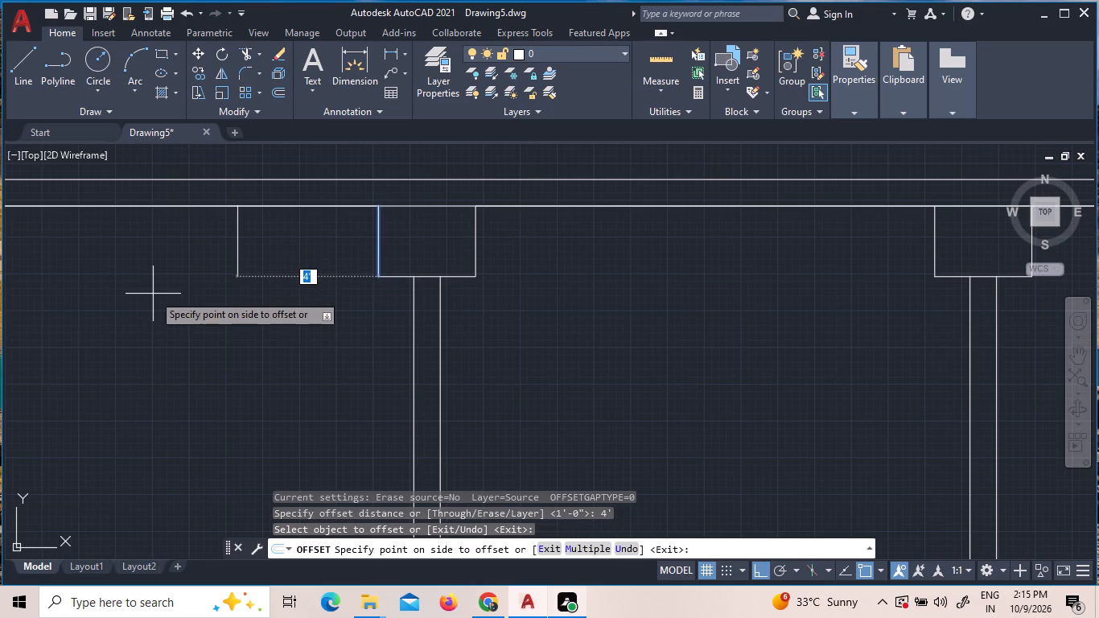
{"action": "left_click", "coordinate": [153, 294]}
{"action": "scroll", "coordinate": [323, 274], "scroll_direction": "down", "scroll_amount": 3}
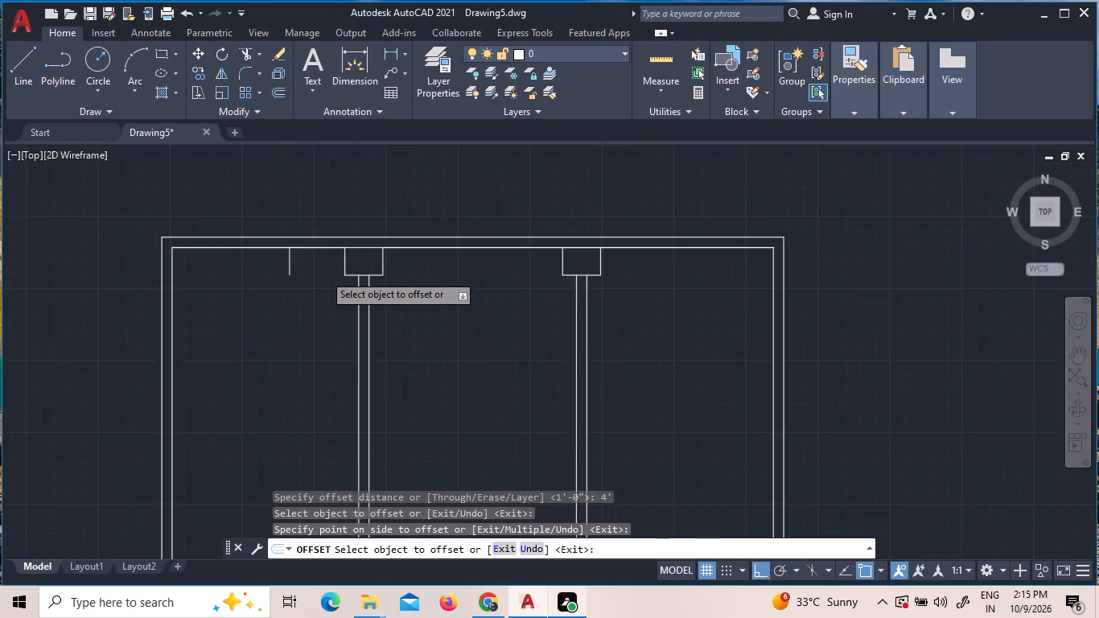
{"action": "scroll", "coordinate": [319, 274], "scroll_direction": "up", "scroll_amount": 1}
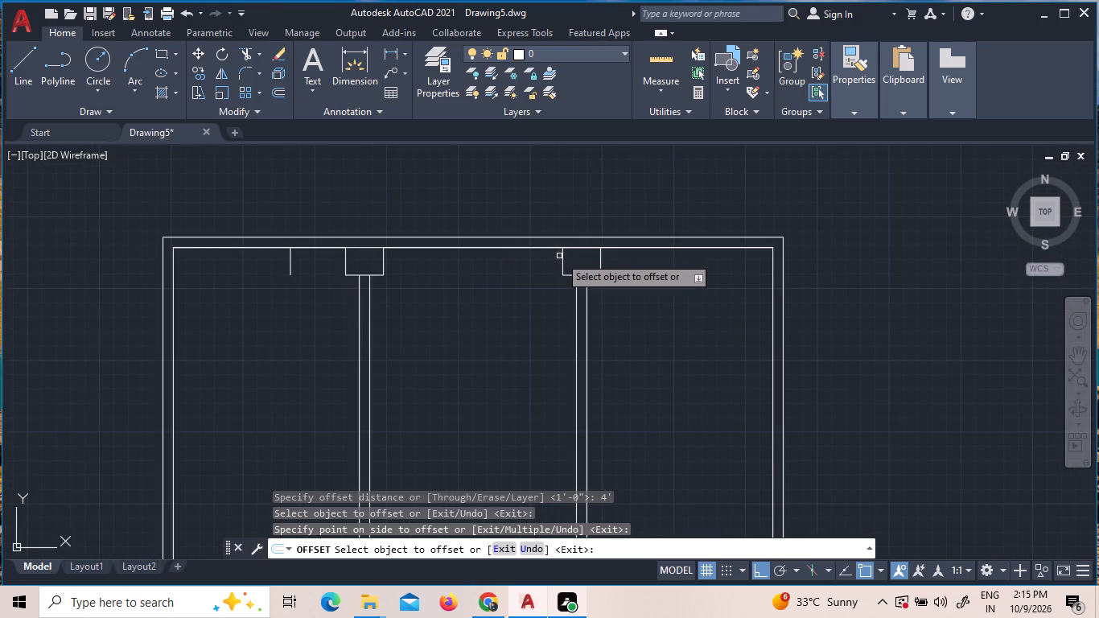
{"action": "left_click", "coordinate": [562, 257]}
{"action": "left_click", "coordinate": [503, 264]}
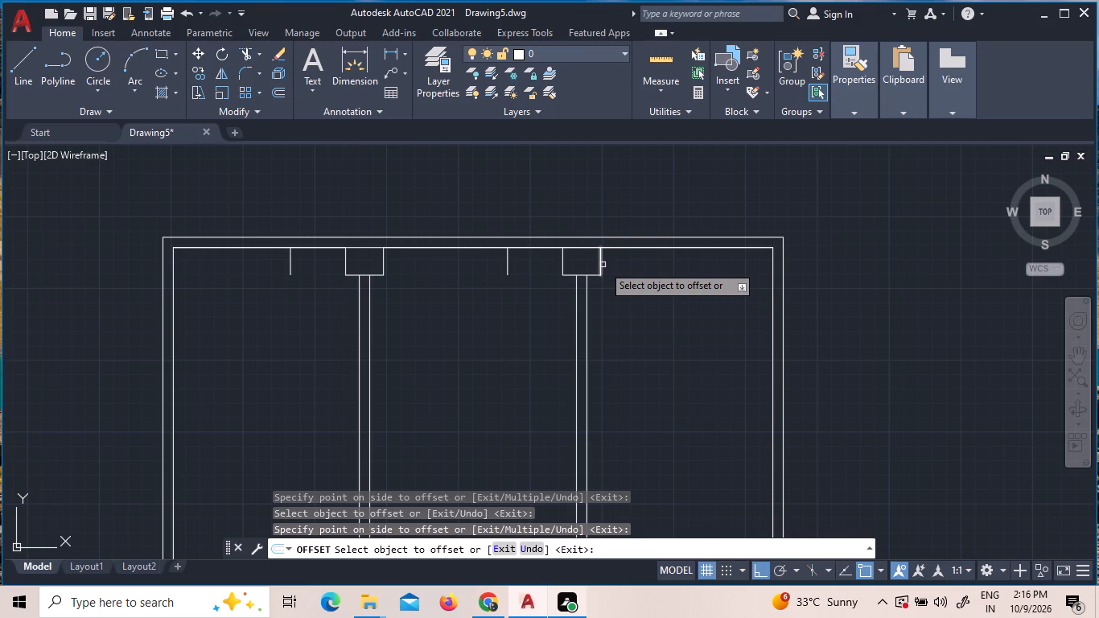
{"action": "left_click", "coordinate": [773, 276]}
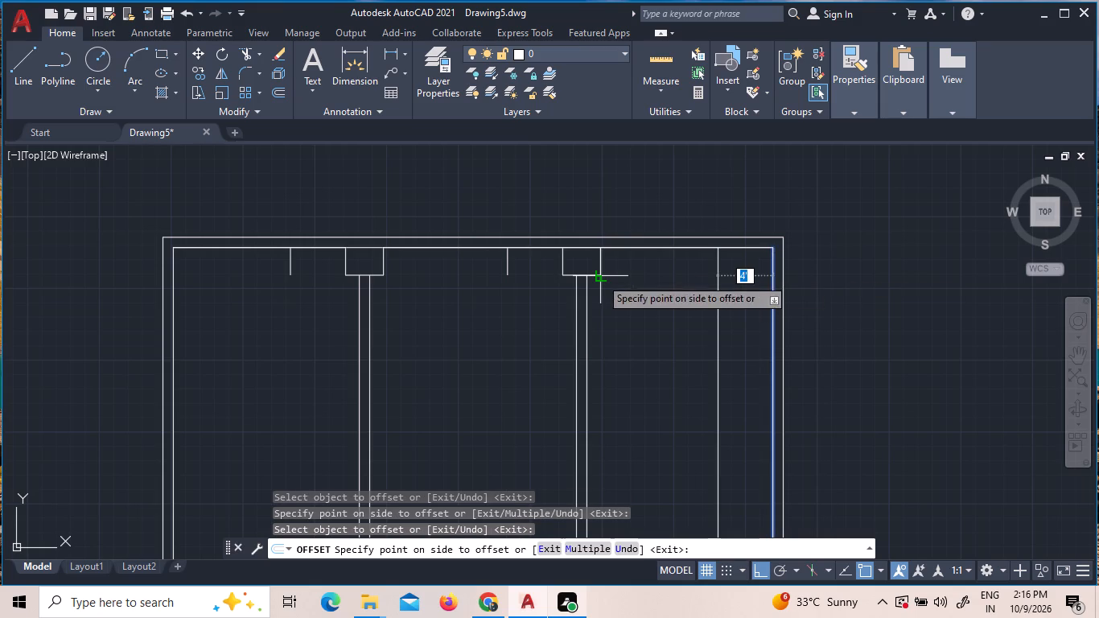
{"action": "key", "text": "Escape"}
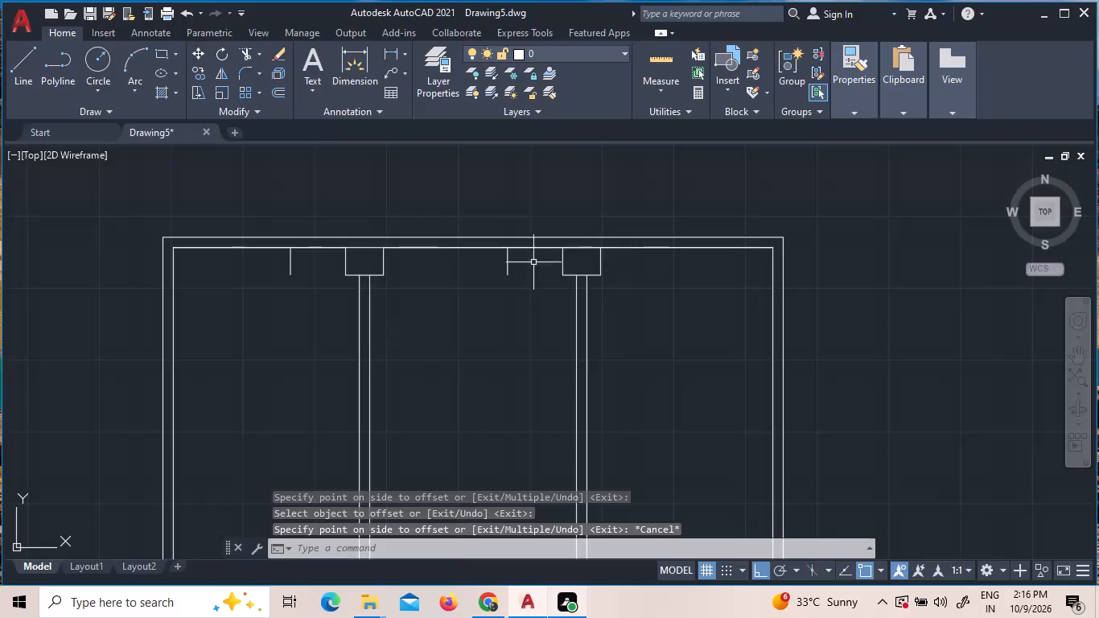
Offset the right side of the right column outline 4' to the right.
{"action": "key", "text": "o"}
{"action": "key", "text": "Return"}
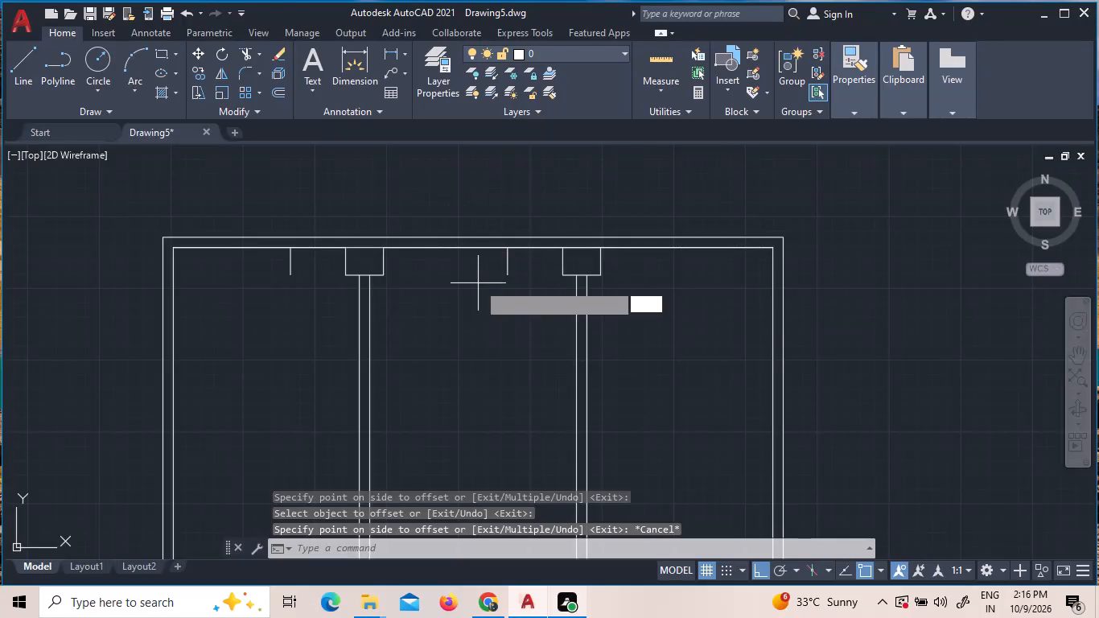
{"action": "key", "text": "4"}
{"action": "key", "text": "semicolon"}
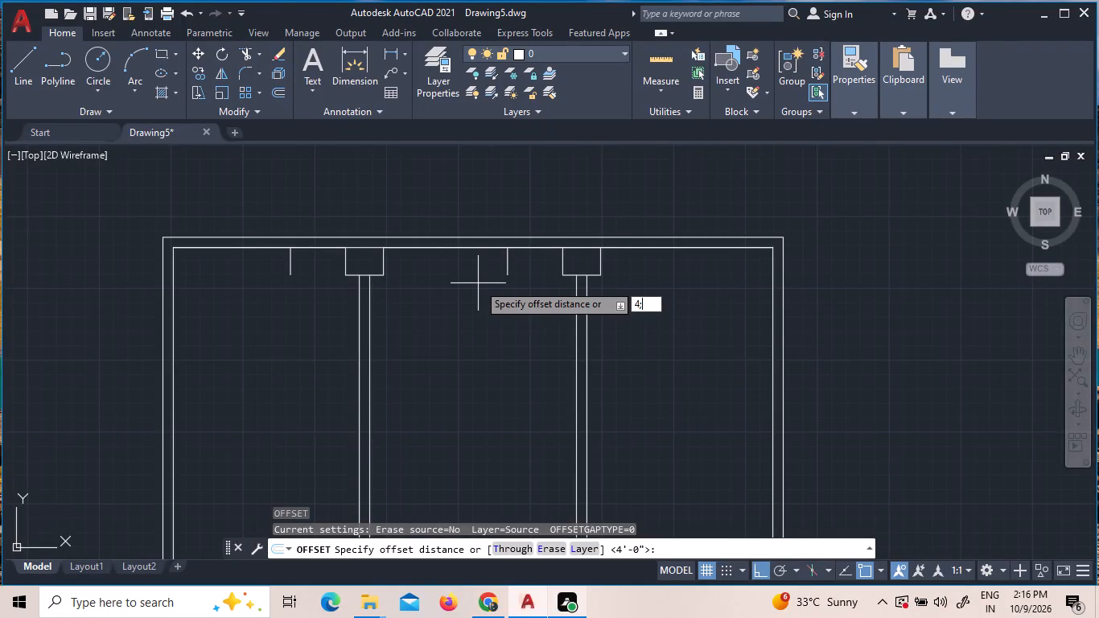
{"action": "key", "text": "BackSpace"}
{"action": "key", "text": "apostrophe"}
{"action": "key", "text": "Return"}
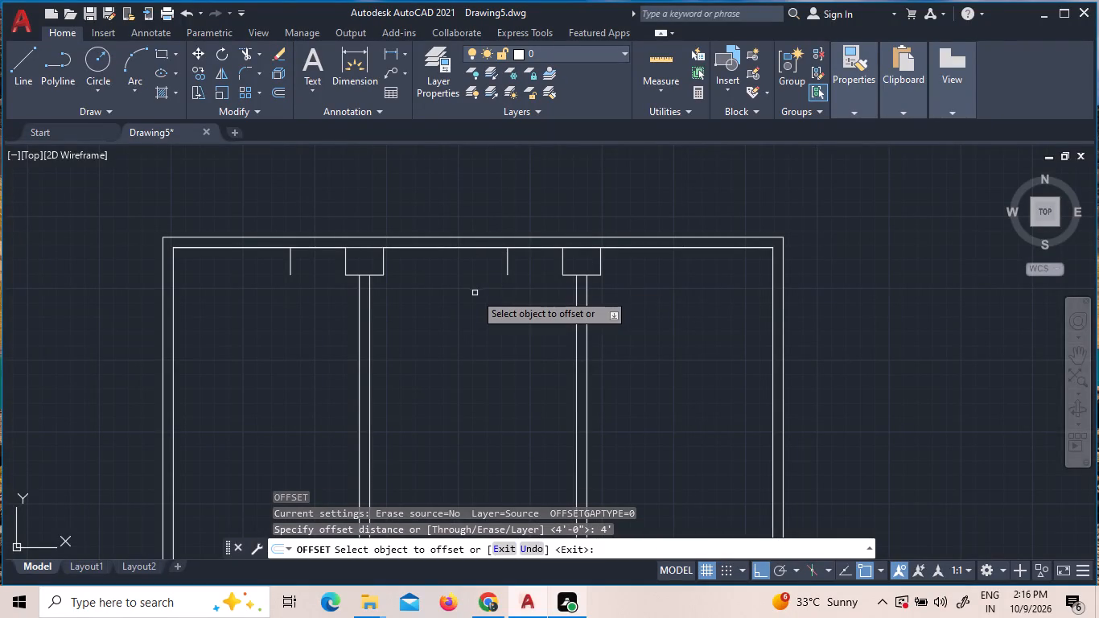
{"action": "left_click", "coordinate": [595, 262]}
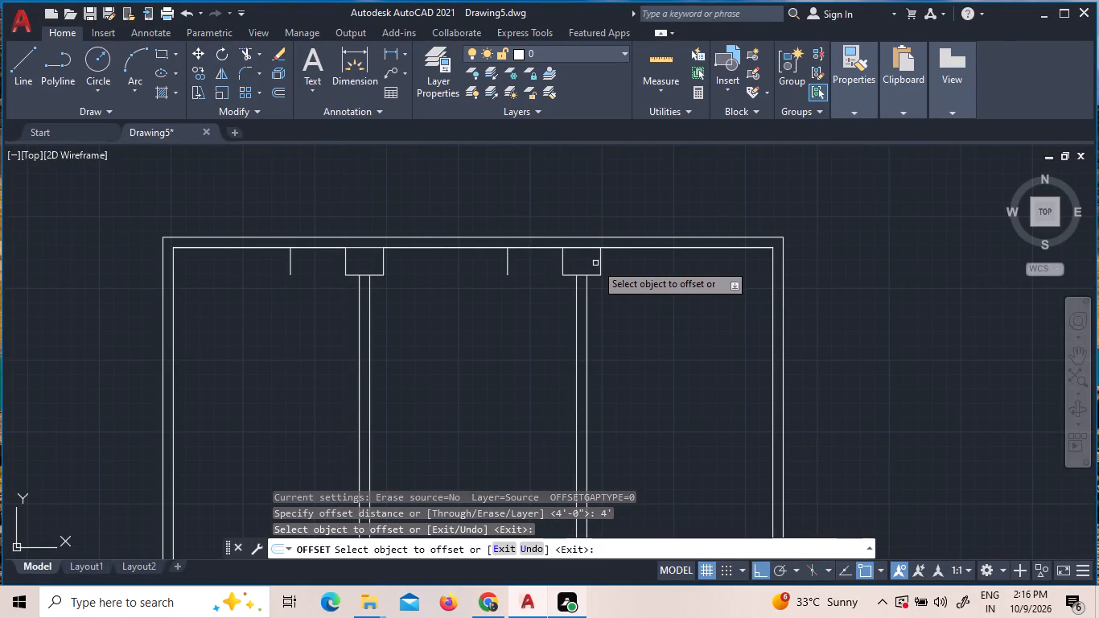
{"action": "left_click", "coordinate": [599, 257]}
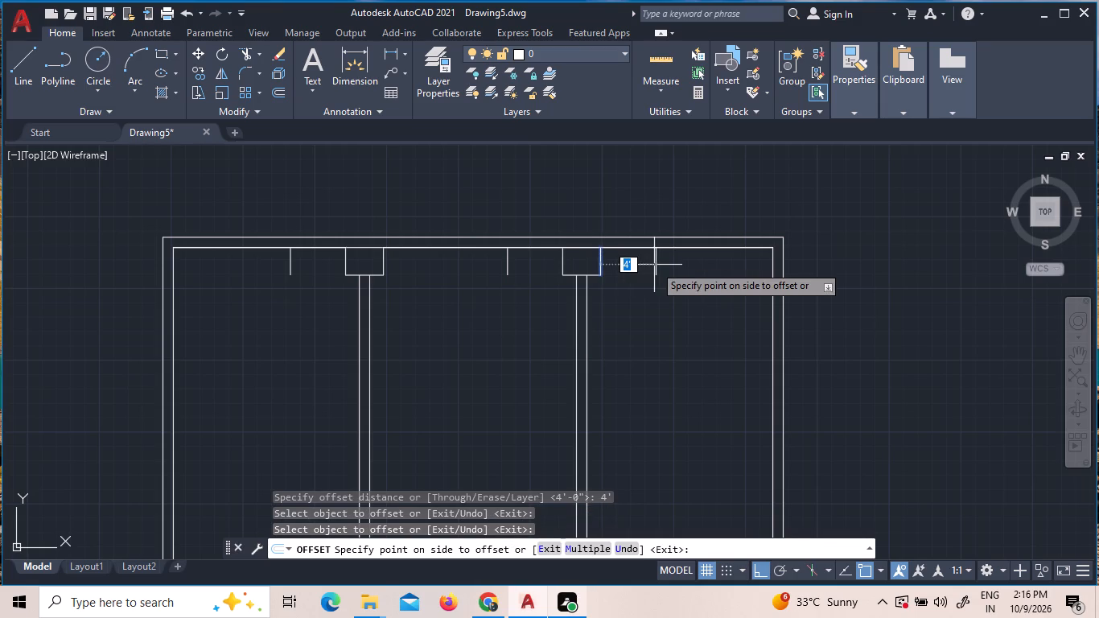
{"action": "left_click", "coordinate": [654, 265]}
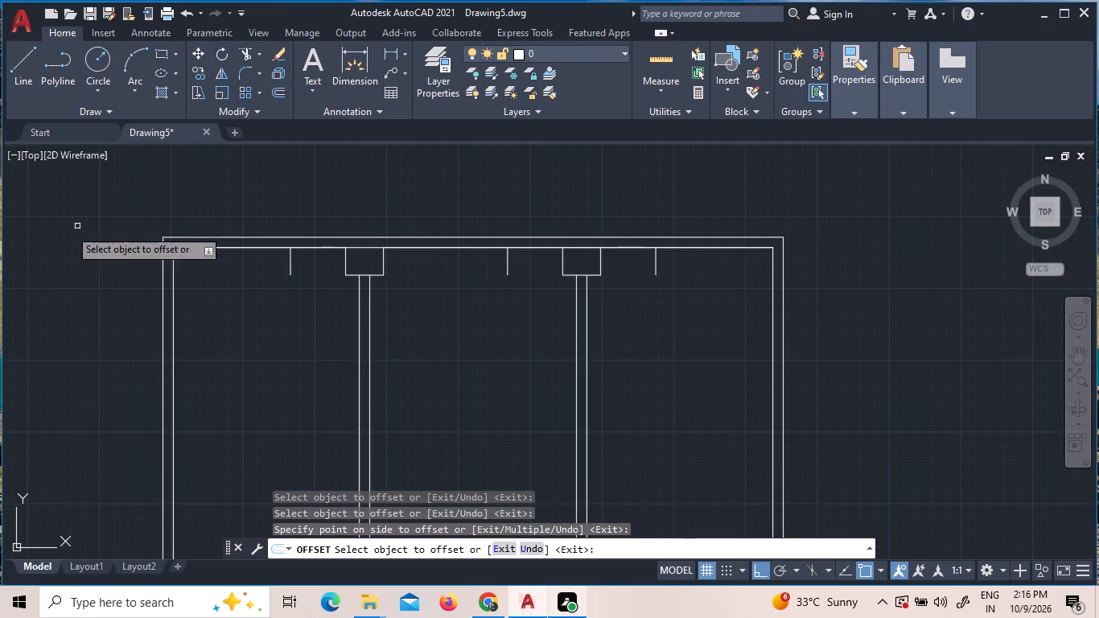
Offset both segments of the top wall's inner line 4' down into the rooms.
{"action": "left_click", "coordinate": [323, 248]}
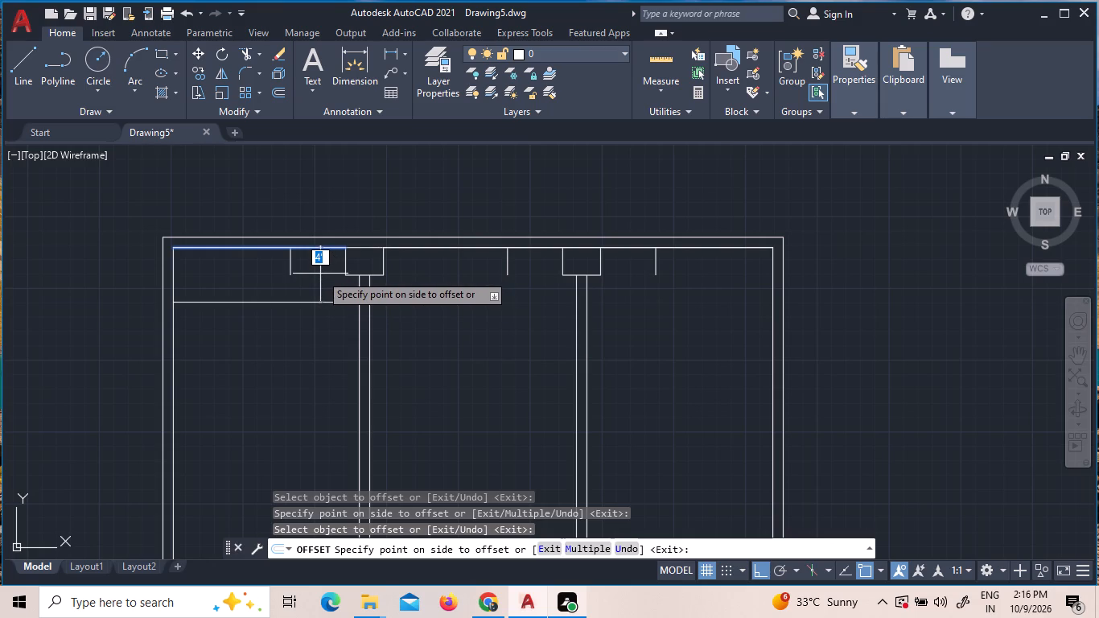
{"action": "left_click", "coordinate": [320, 274]}
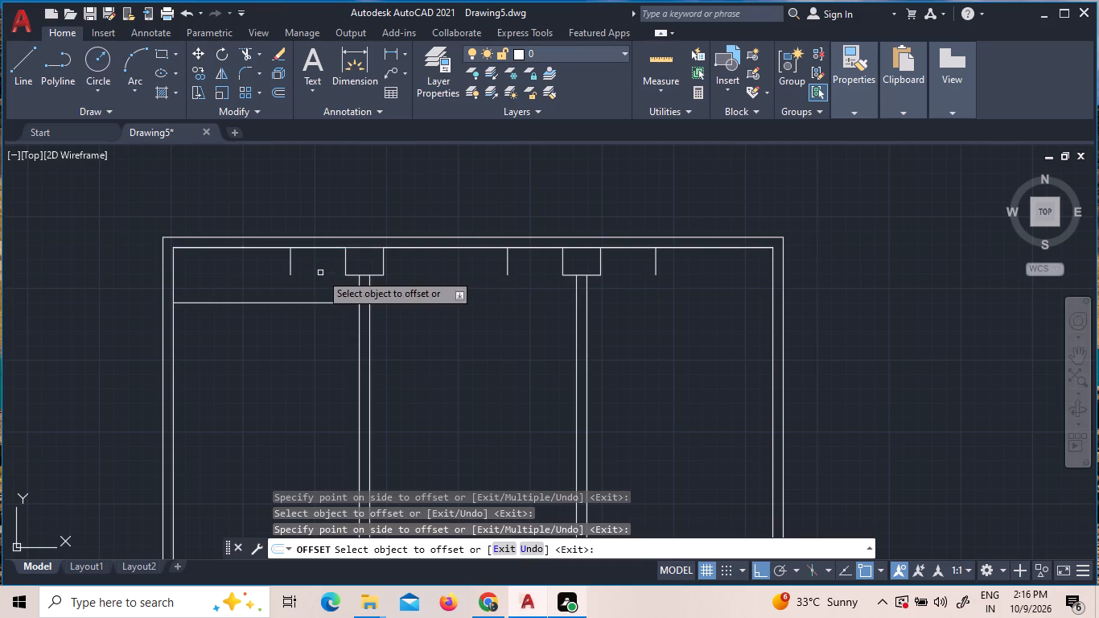
{"action": "left_click", "coordinate": [460, 245]}
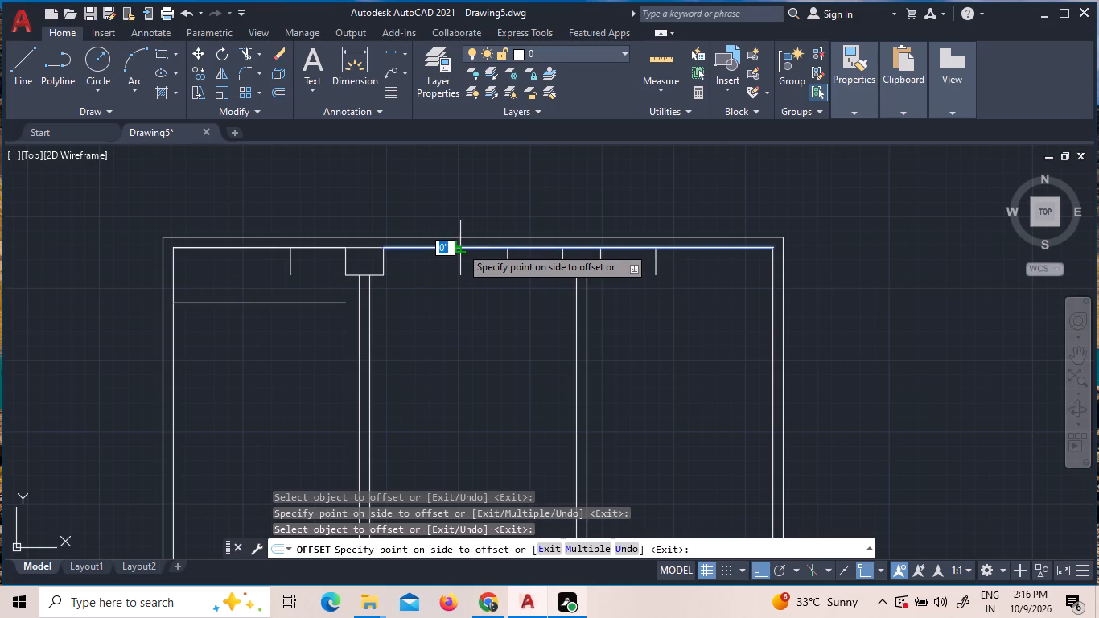
{"action": "left_click", "coordinate": [453, 312]}
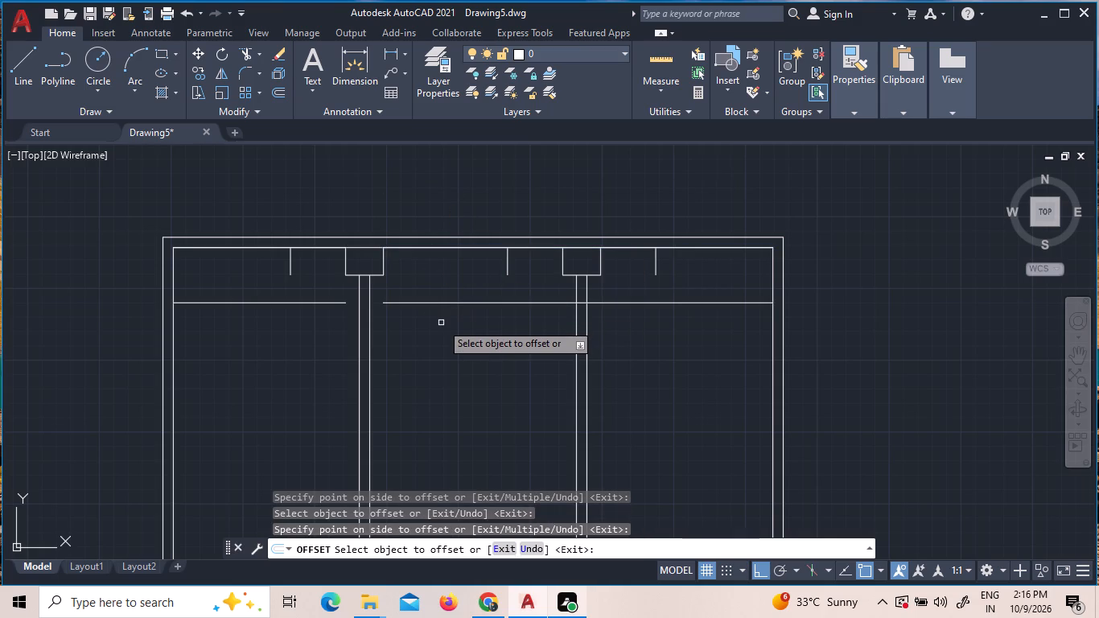
{"action": "key", "text": "Escape"}
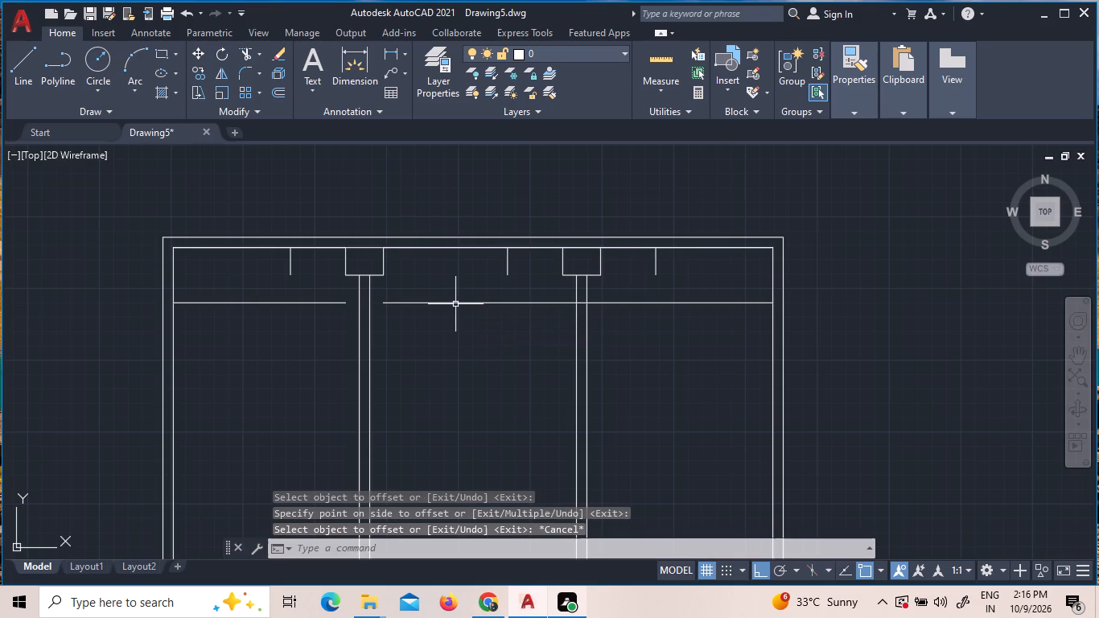
Extend the three short vertical offset lines down to the horizontal offset lines, and the horizontal lines to the left partition's faces.
{"action": "type", "text": "ex"}
{"action": "key", "text": "space"}
{"action": "key", "text": "space"}
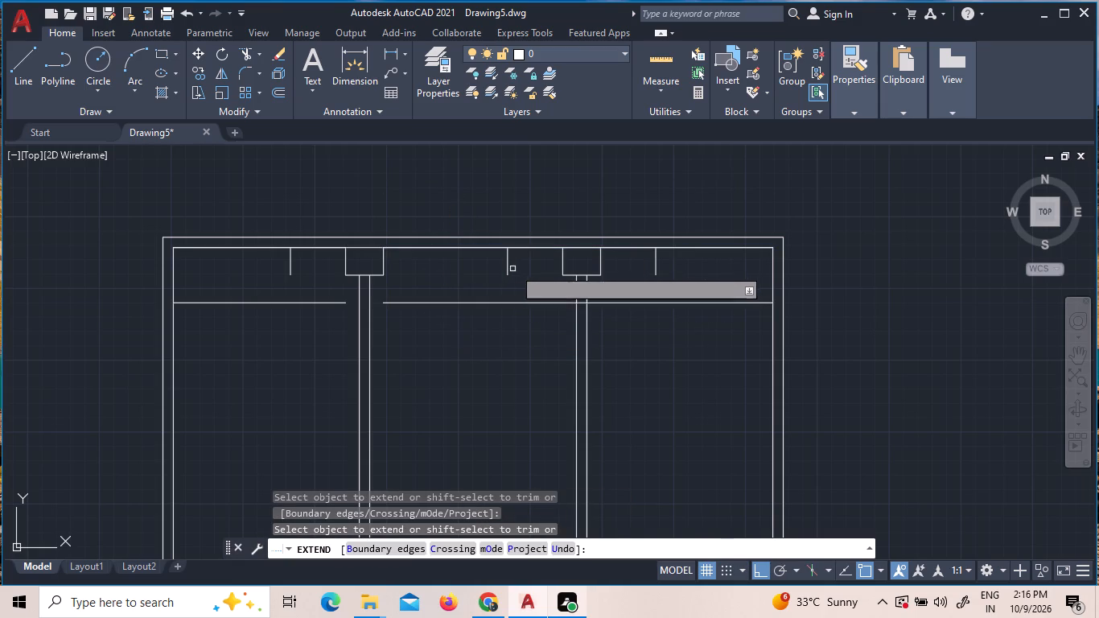
{"action": "left_click", "coordinate": [505, 264]}
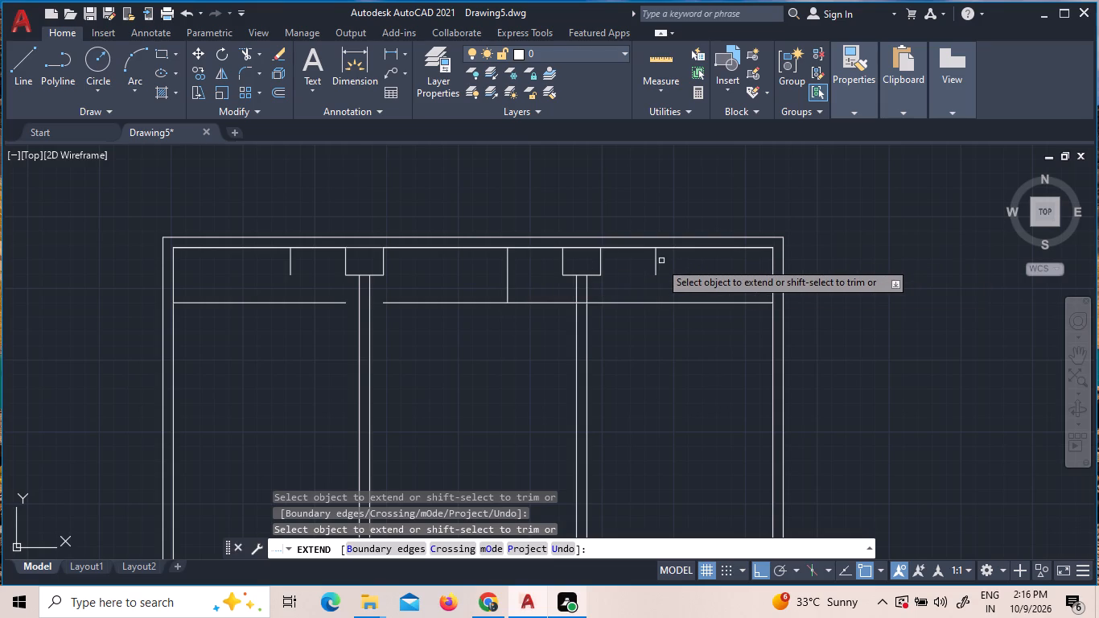
{"action": "left_click", "coordinate": [656, 262]}
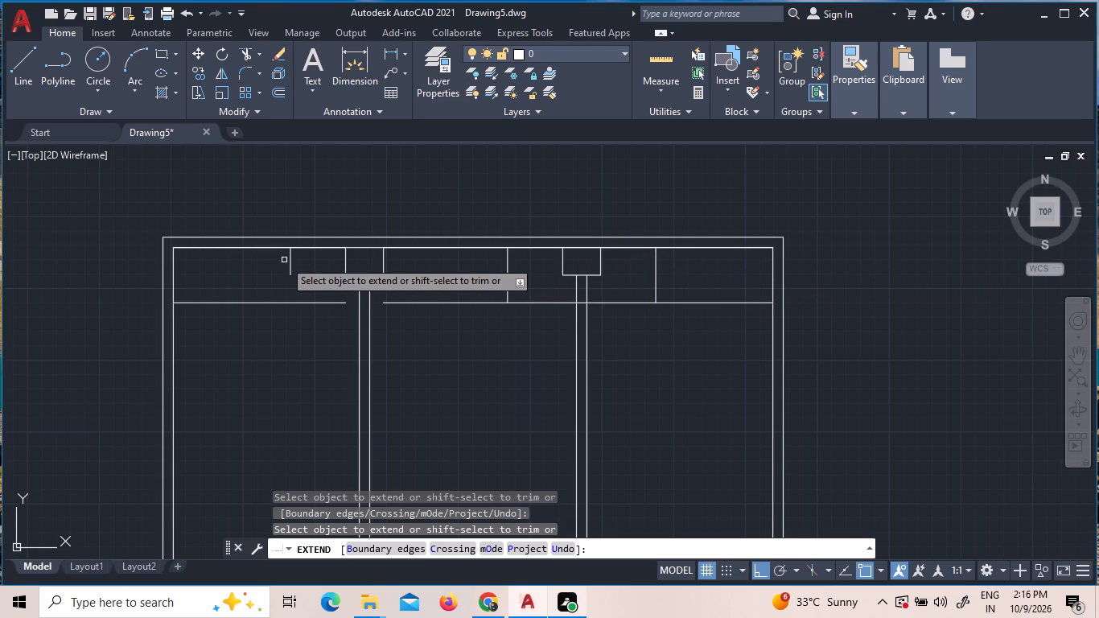
{"action": "left_click", "coordinate": [291, 262]}
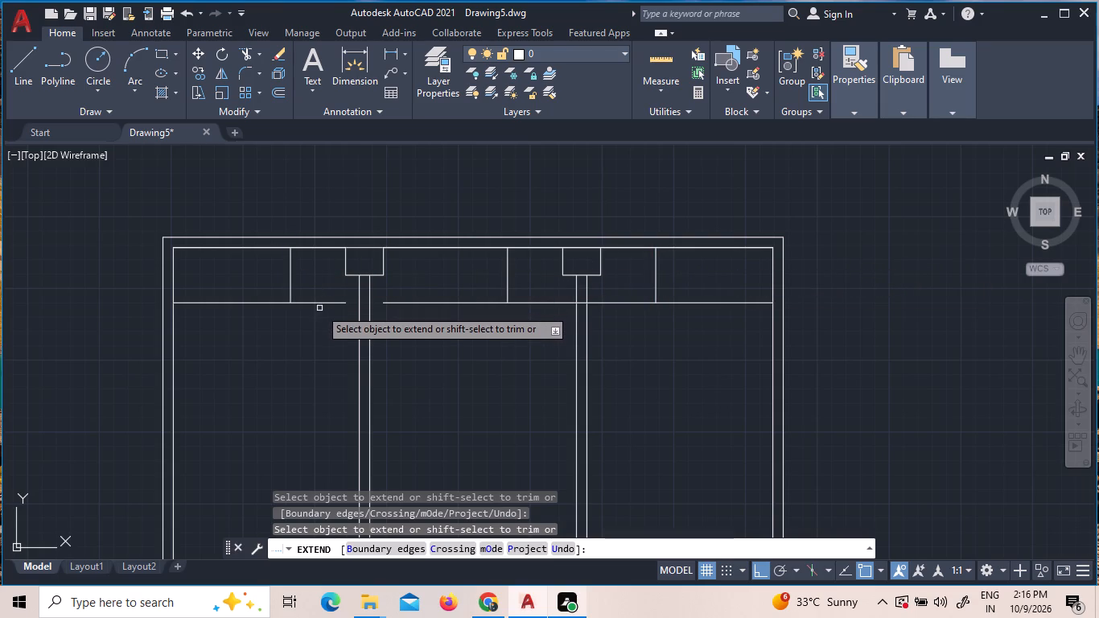
{"action": "left_click", "coordinate": [325, 305]}
{"action": "left_click", "coordinate": [410, 304]}
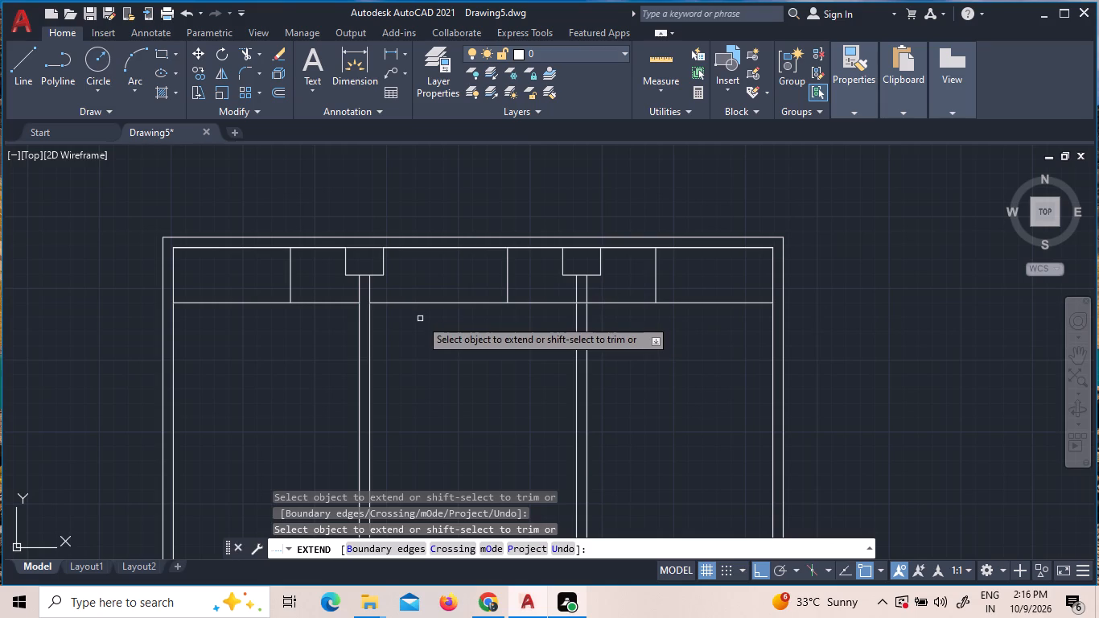
{"action": "key", "text": "Escape"}
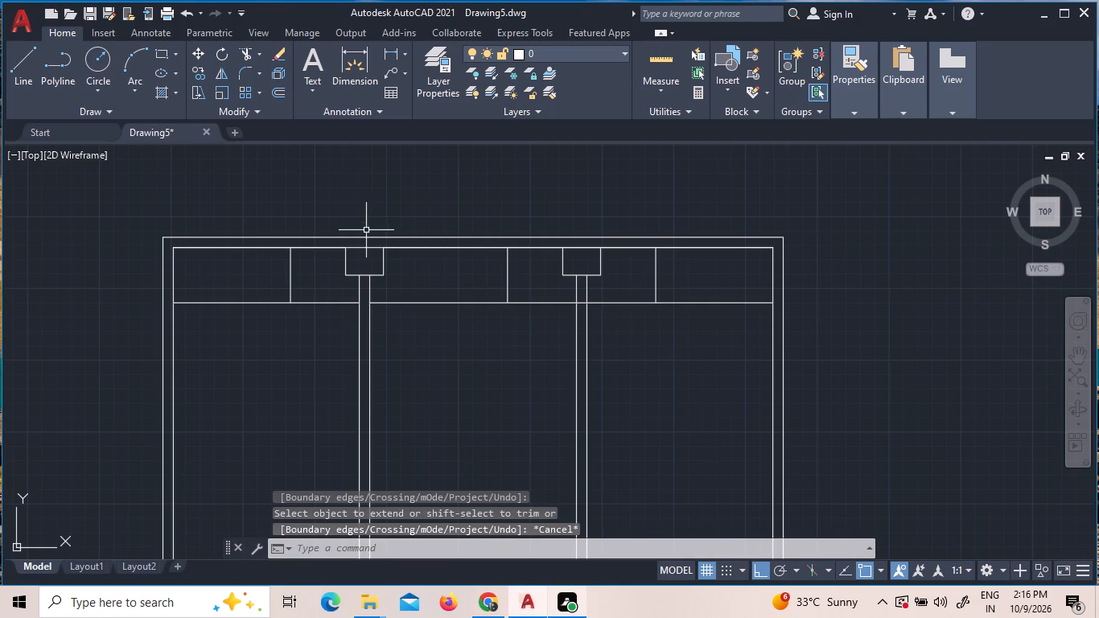
Trim the horizontal offset lines outside the three verticals, keeping only the parts that enclose the space around the column outlines.
{"action": "type", "text": "trr"}
{"action": "key", "text": "BackSpace"}
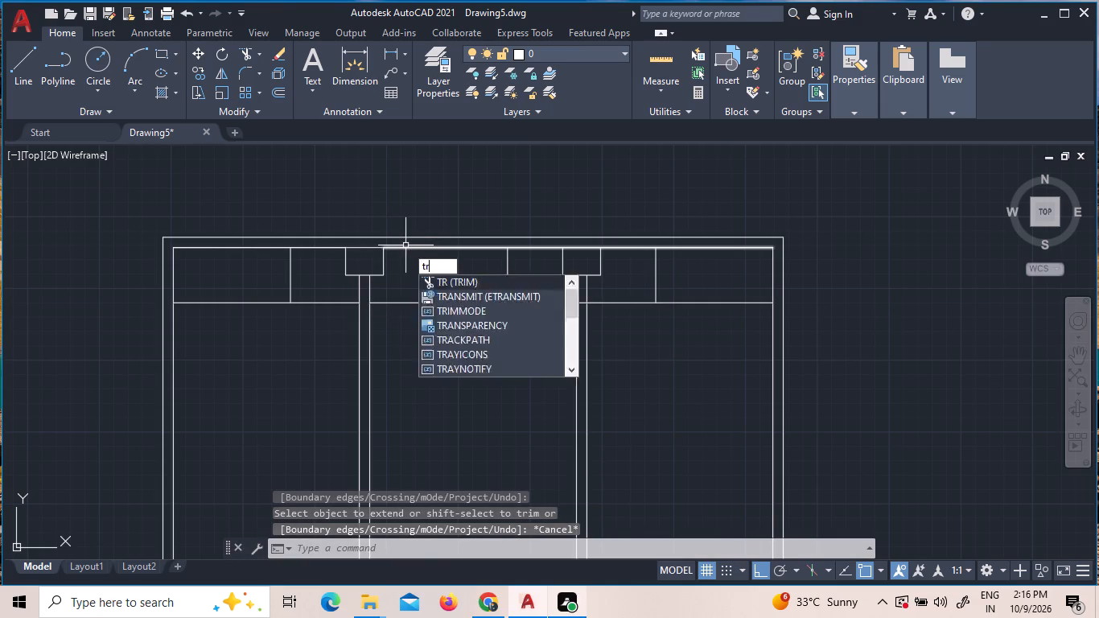
{"action": "key", "text": "space"}
{"action": "key", "text": "space"}
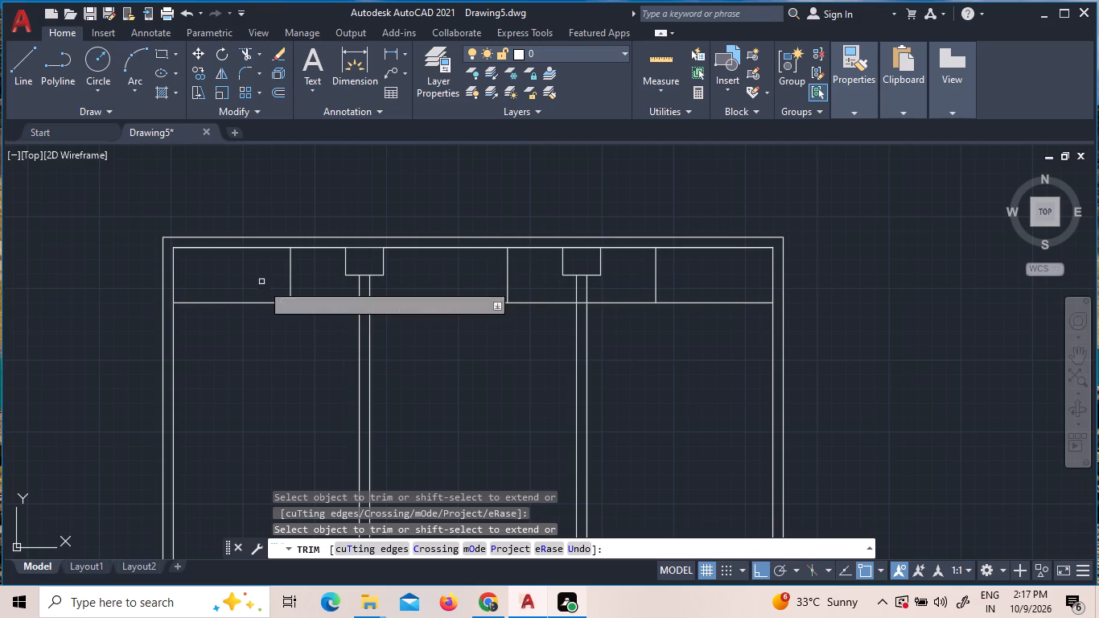
{"action": "left_click", "coordinate": [264, 301]}
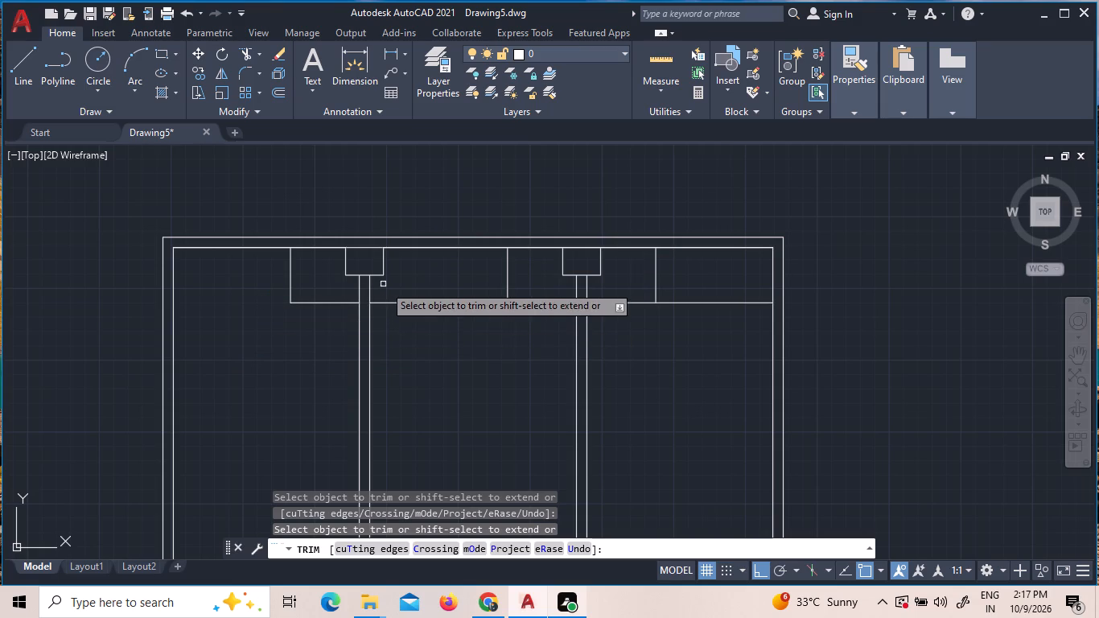
{"action": "left_click", "coordinate": [397, 304]}
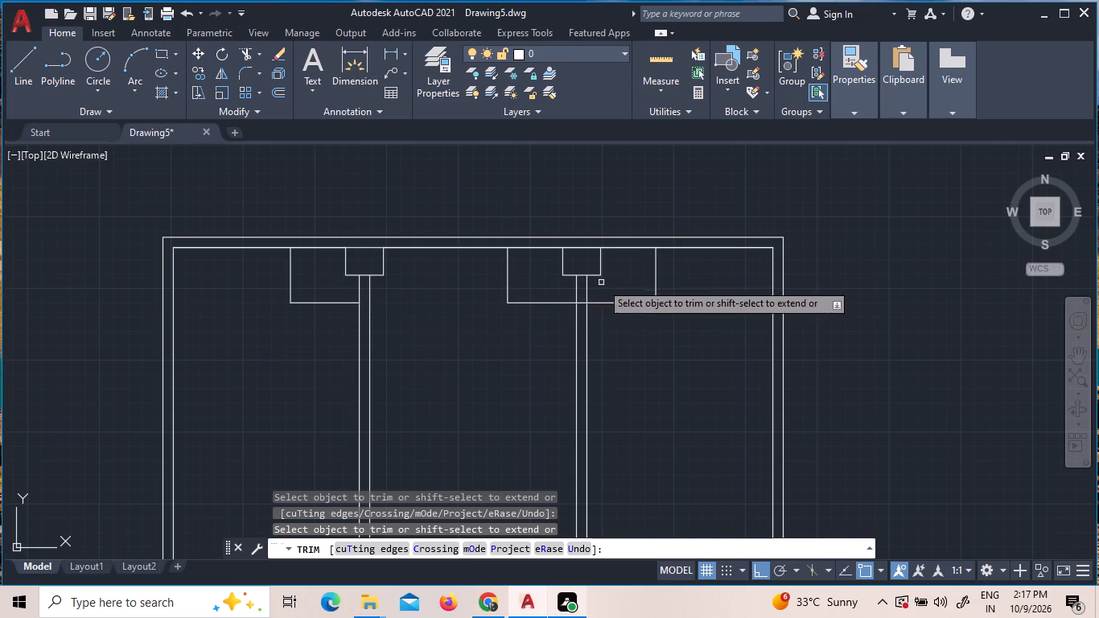
{"action": "left_click", "coordinate": [671, 301]}
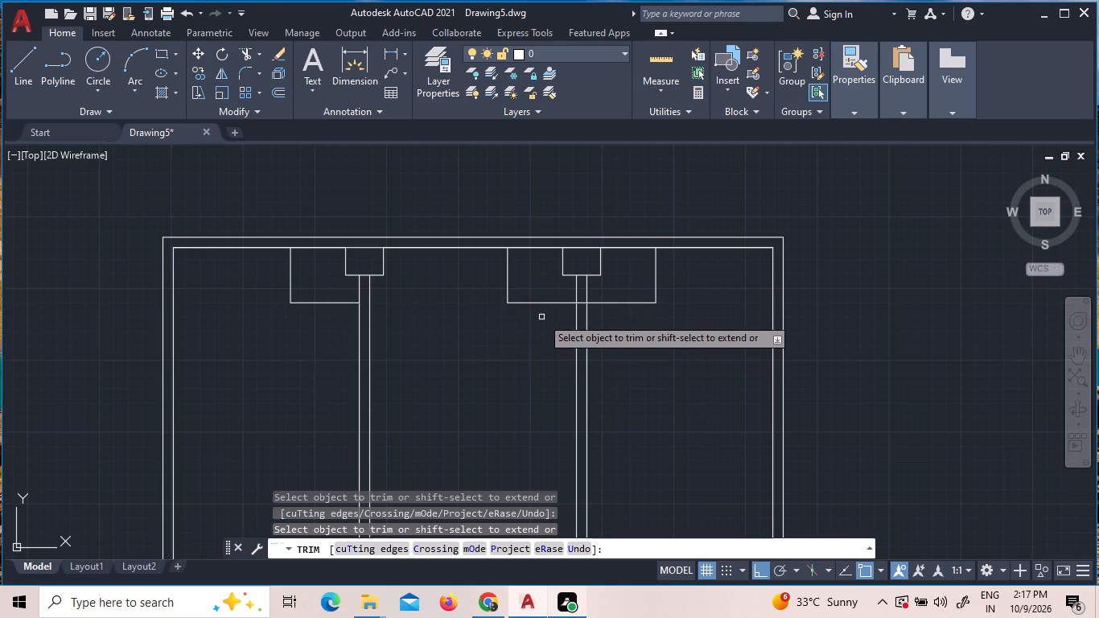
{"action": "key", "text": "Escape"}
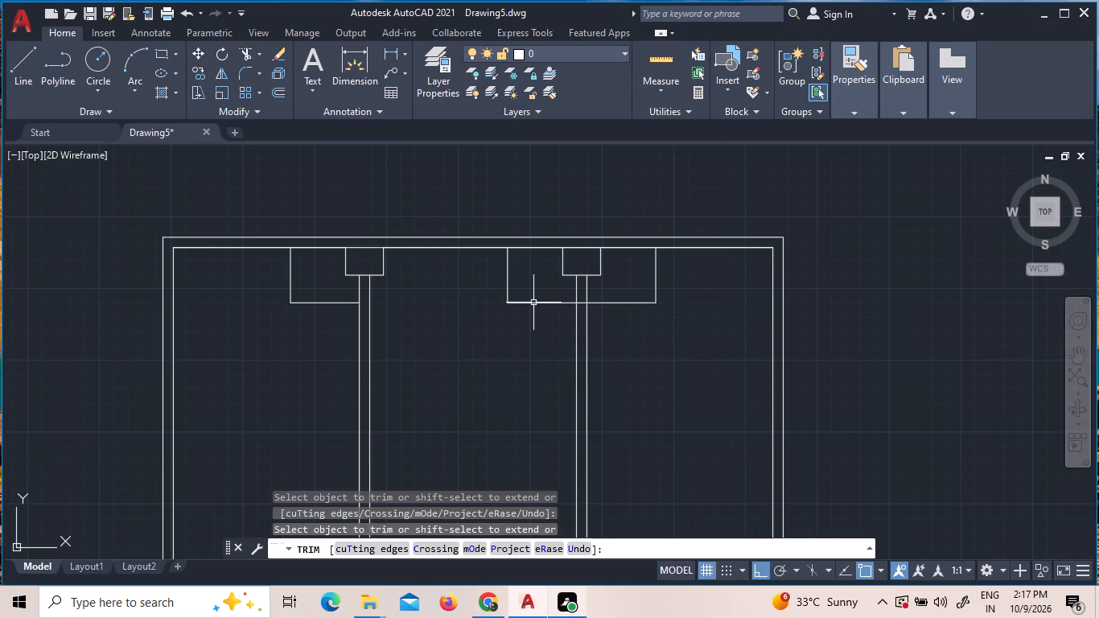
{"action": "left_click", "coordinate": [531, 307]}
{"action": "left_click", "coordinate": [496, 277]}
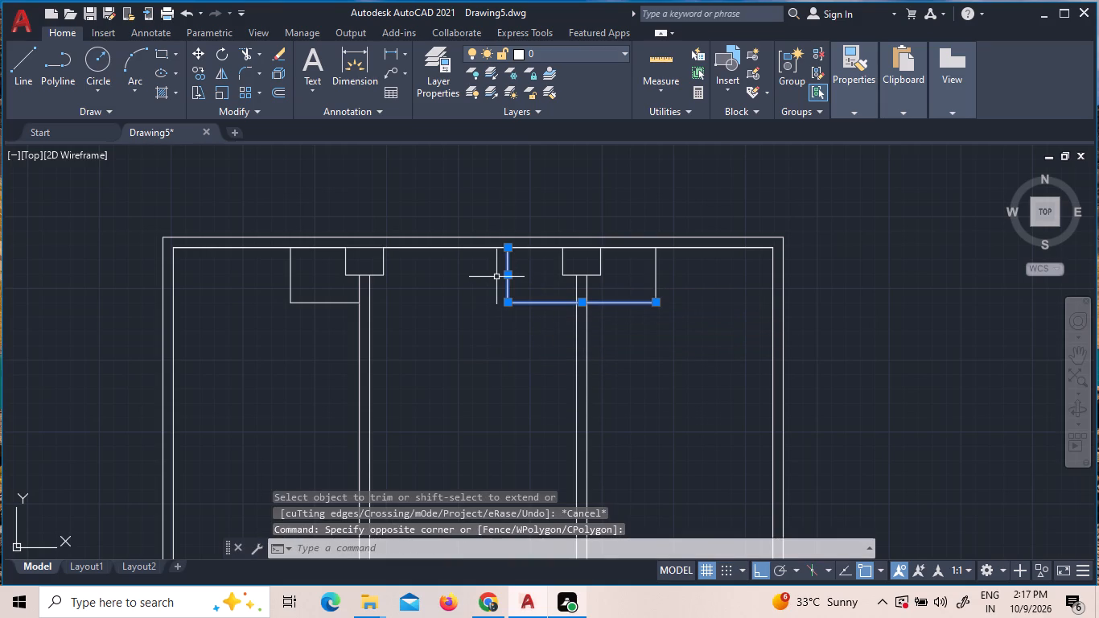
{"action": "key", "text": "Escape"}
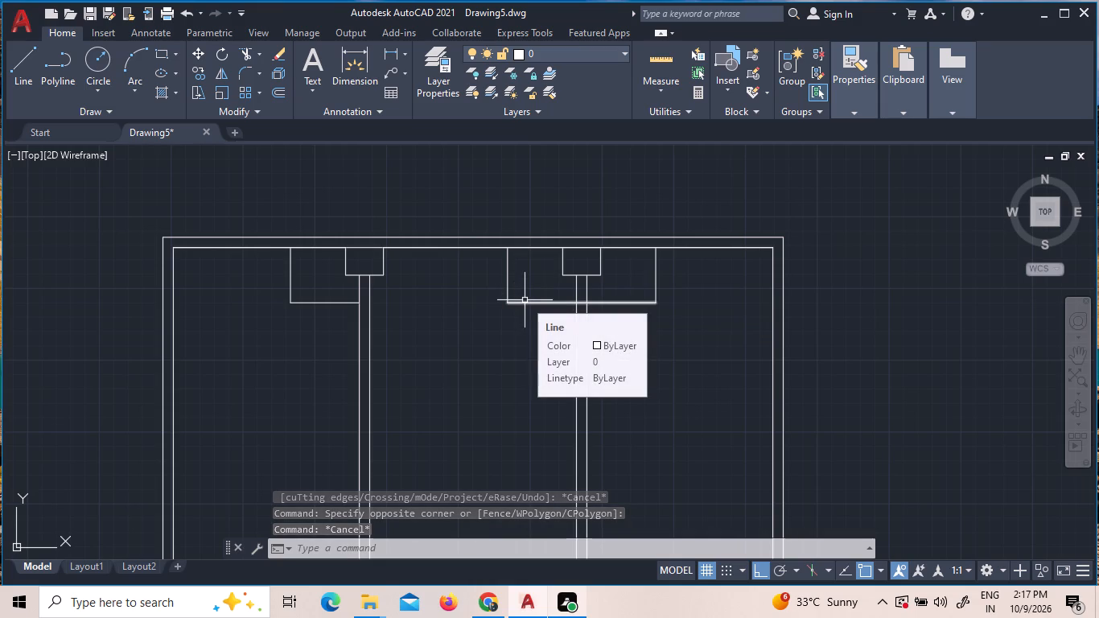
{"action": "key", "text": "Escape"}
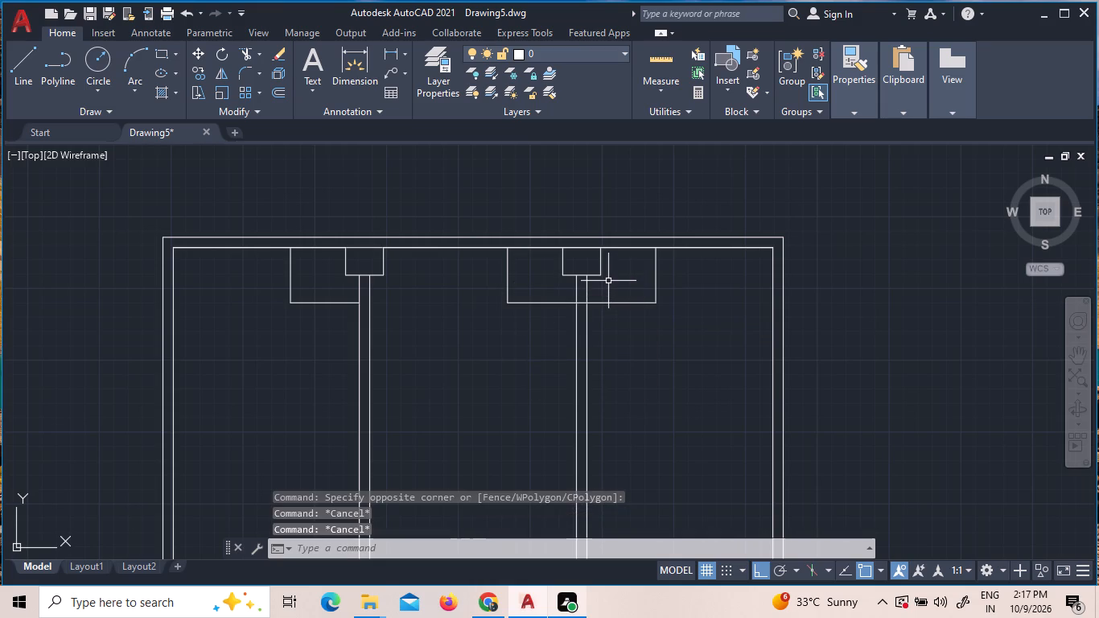
Trim away the right enclosure's horizontal line inside and left of the right partition, and remove its left vertical side.
{"action": "type", "text": "tr"}
{"action": "key", "text": "space"}
{"action": "key", "text": "space"}
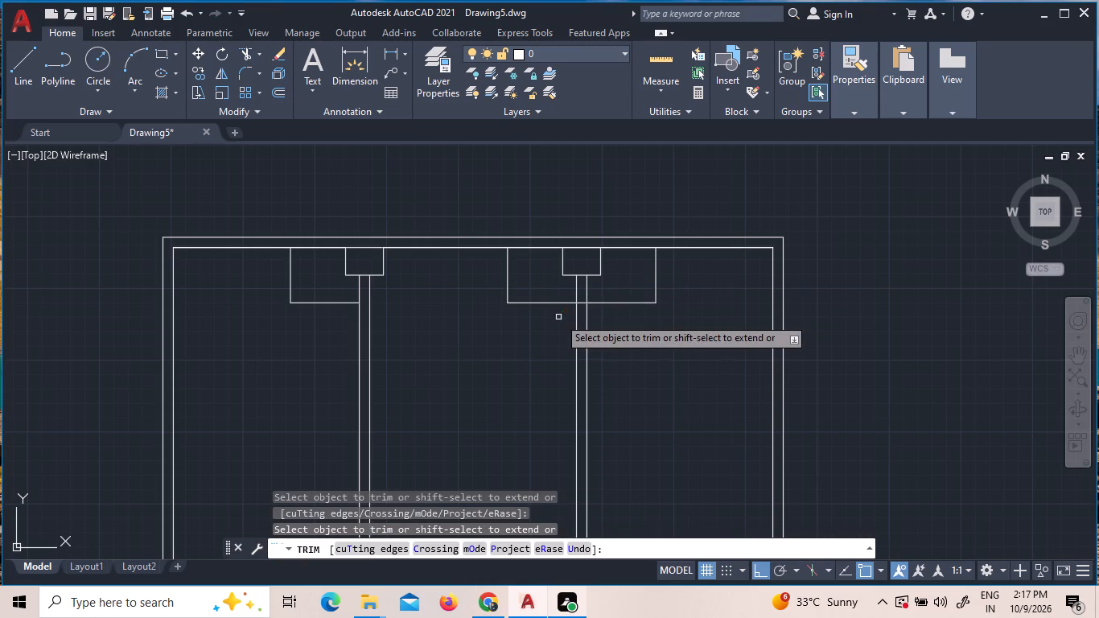
{"action": "left_click", "coordinate": [582, 303]}
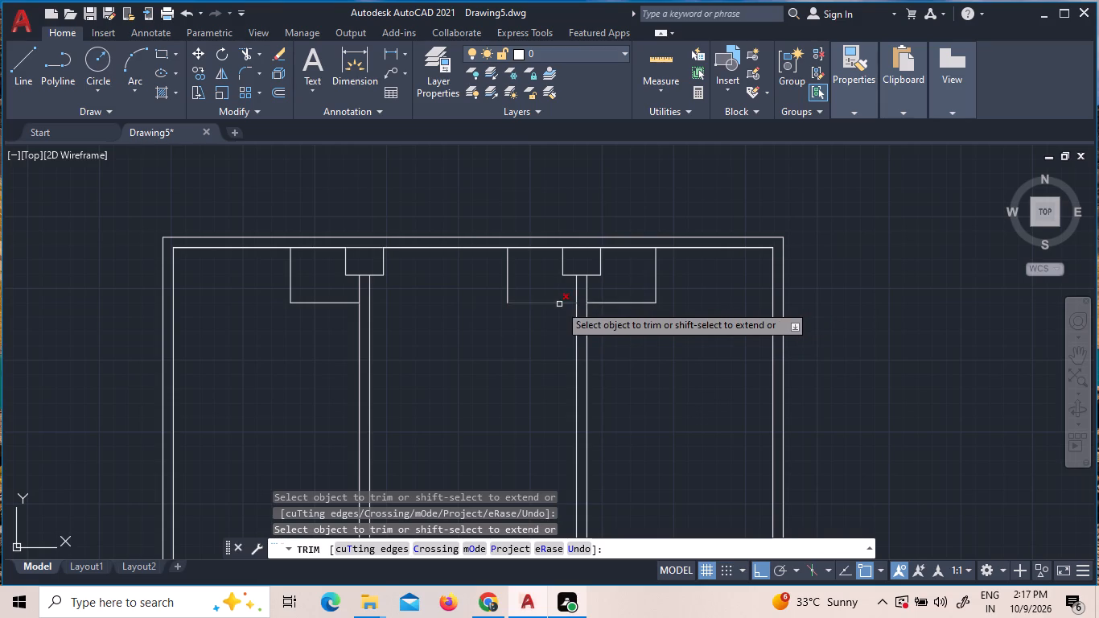
{"action": "left_click", "coordinate": [559, 304]}
{"action": "left_click_drag", "start_coordinate": [516, 278], "coordinate": [508, 272]}
{"action": "left_click", "coordinate": [466, 257]}
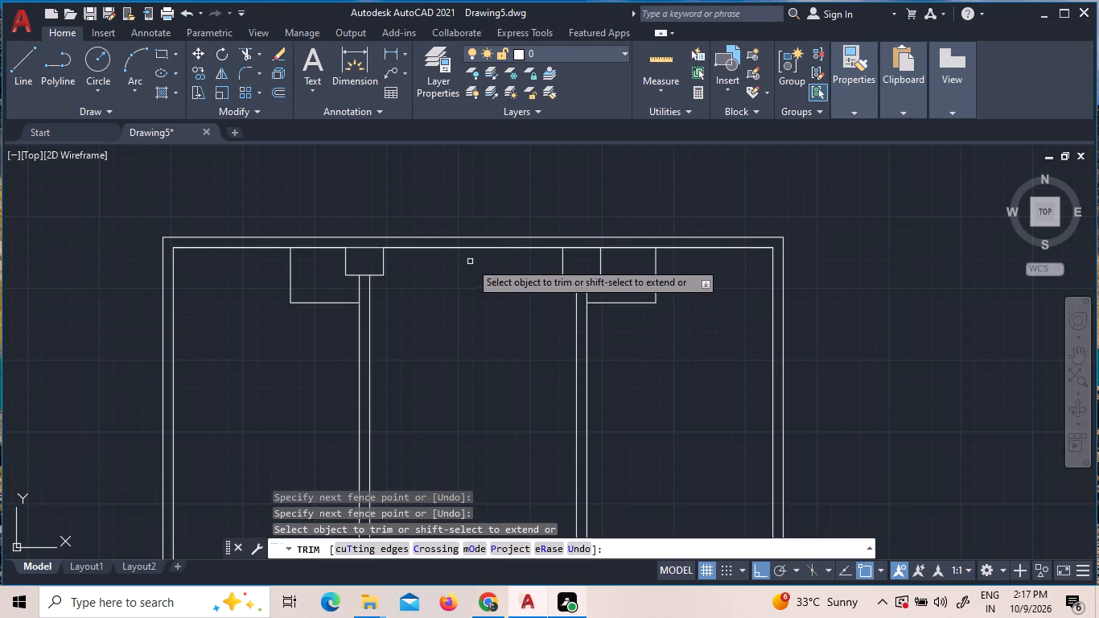
{"action": "key", "text": "Escape"}
{"action": "key", "text": "Escape"}
Offset the left column outline's right side 4' to the right and the top wall's inner line 4' down.
{"action": "key", "text": "o"}
{"action": "key", "text": "Return"}
{"action": "key", "text": "4"}
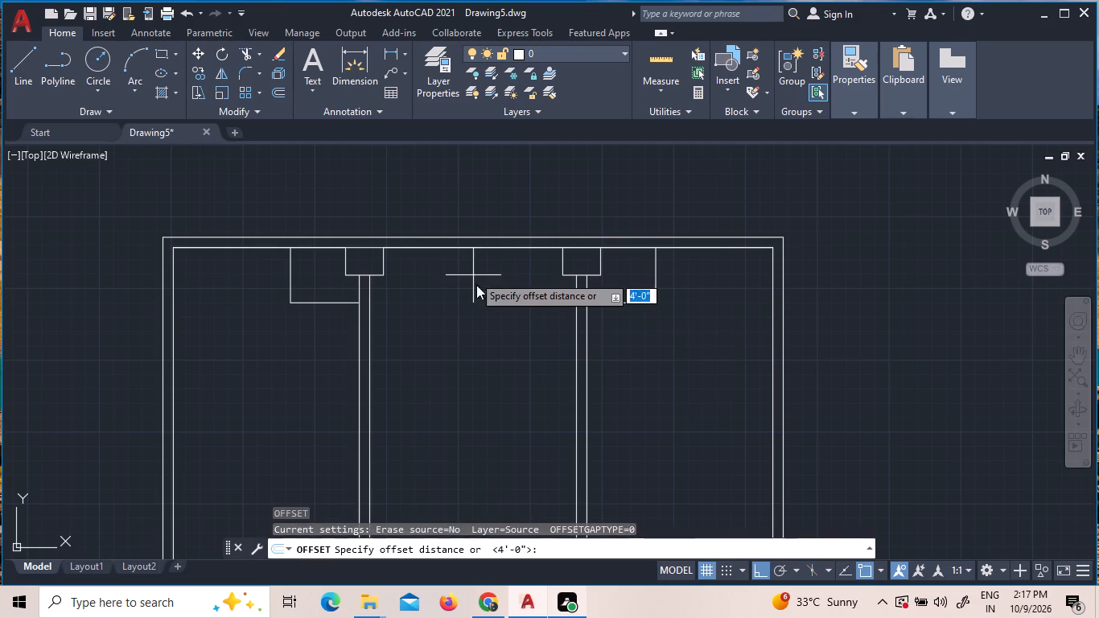
{"action": "key", "text": "apostrophe"}
{"action": "key", "text": "Return"}
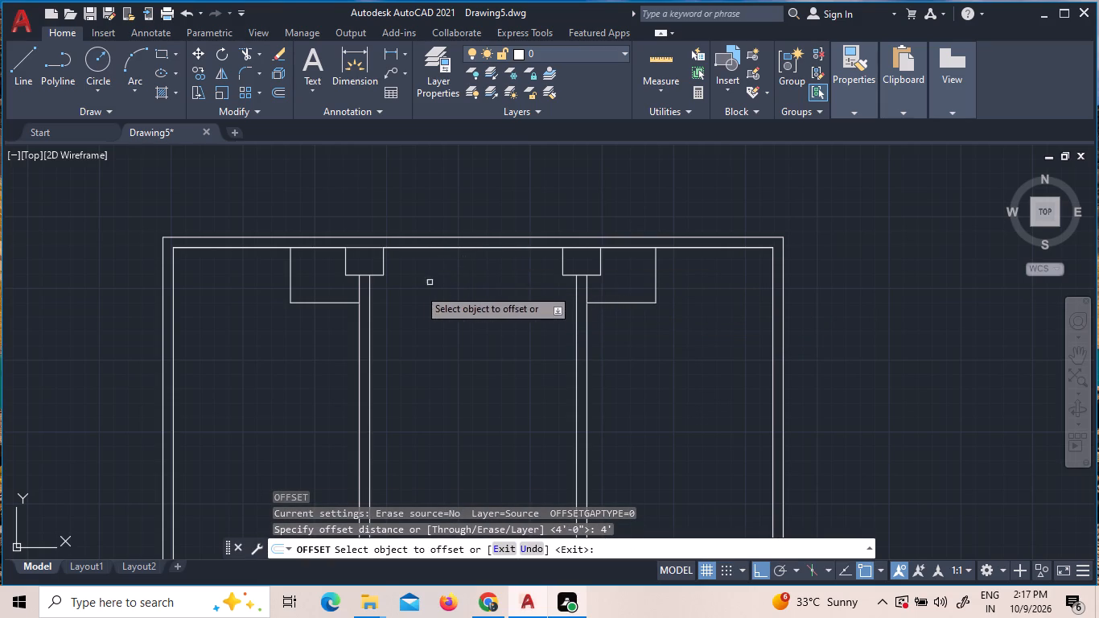
{"action": "left_click", "coordinate": [385, 268]}
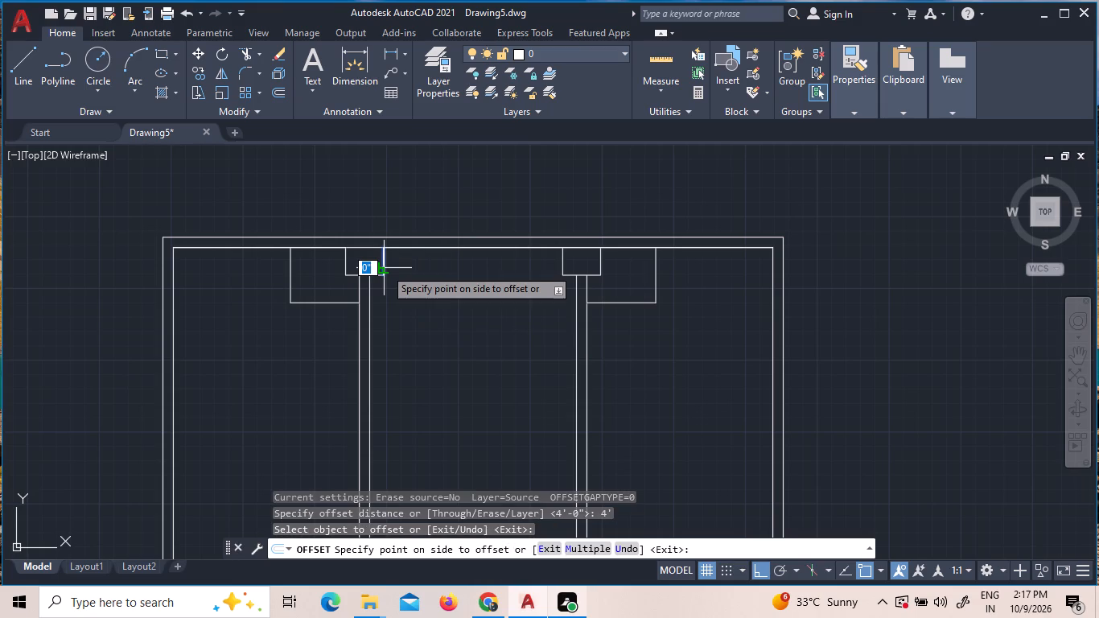
{"action": "left_click", "coordinate": [426, 274]}
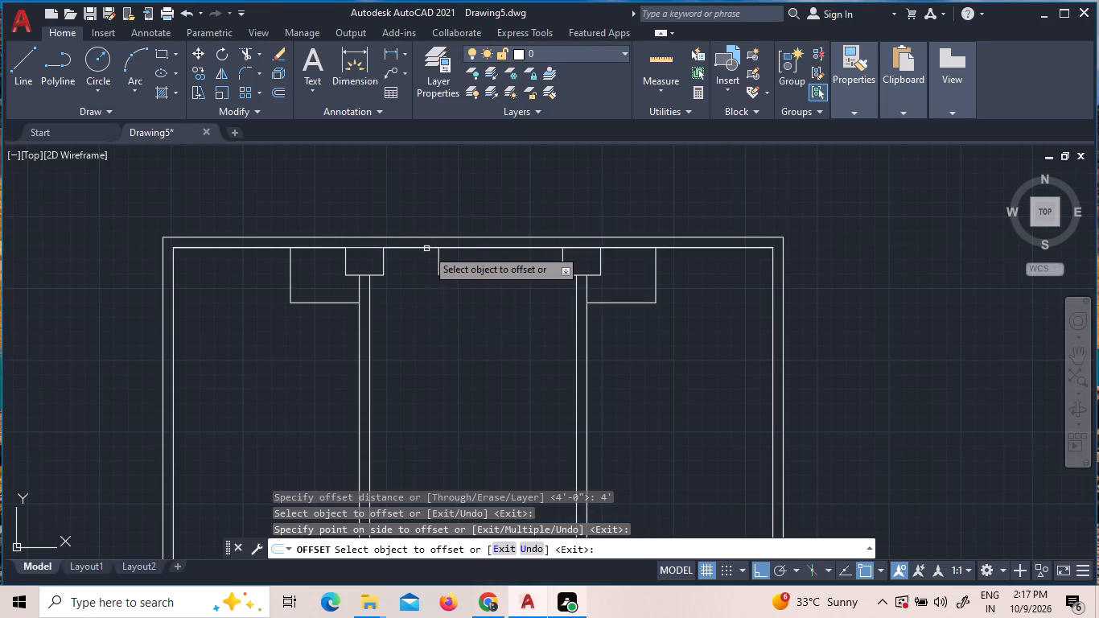
{"action": "left_click", "coordinate": [426, 249]}
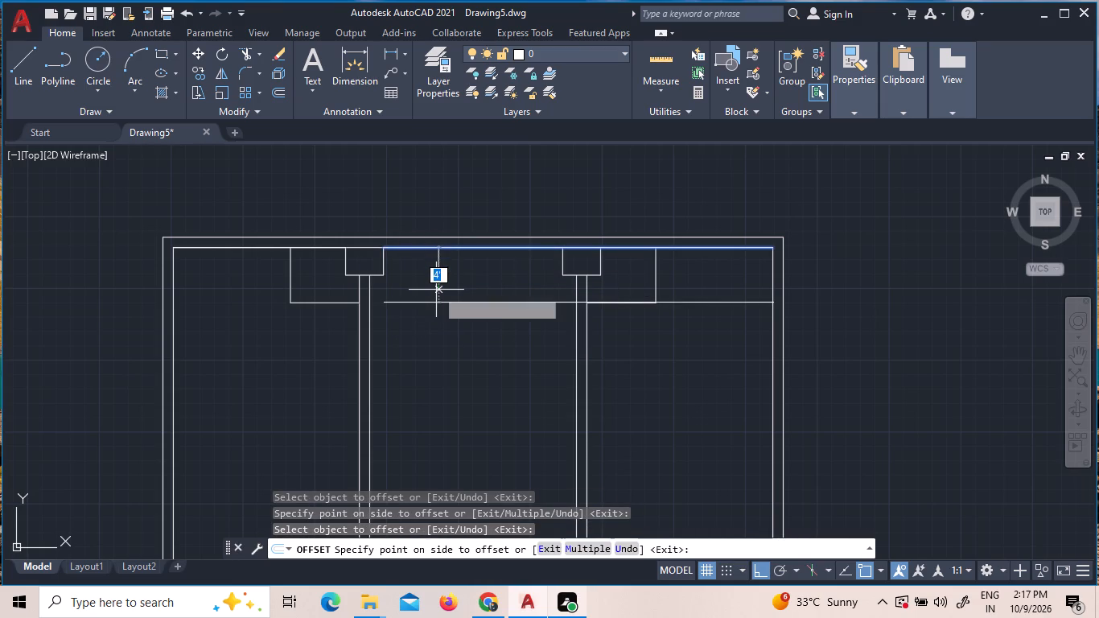
{"action": "left_click", "coordinate": [436, 290]}
{"action": "key", "text": "Escape"}
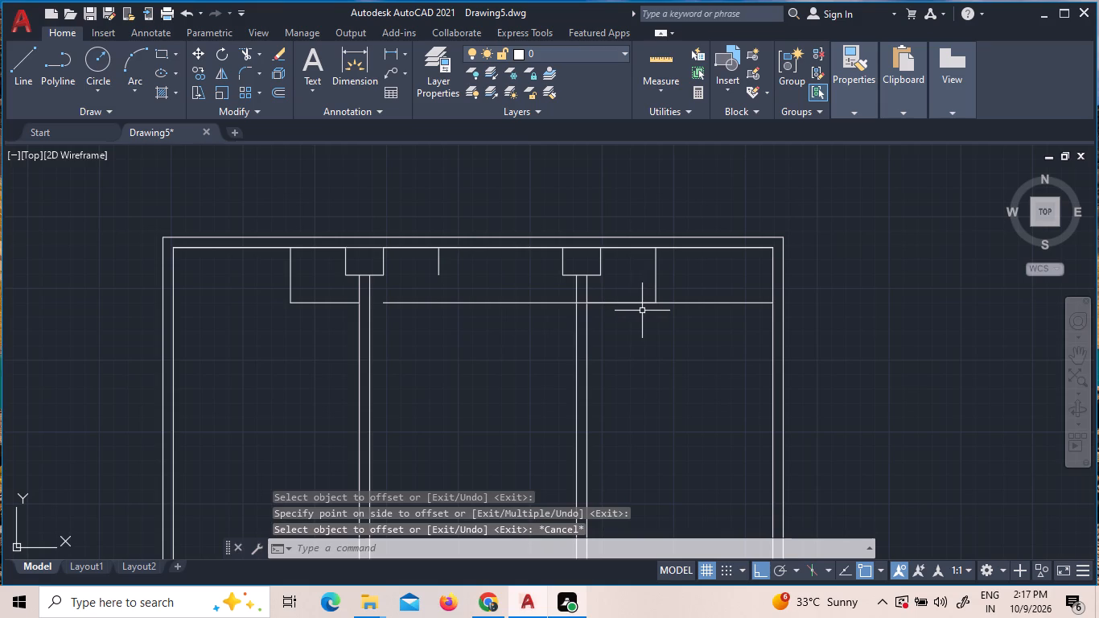
Extend the new short vertical down to the horizontal offset line, and that line to the left partition's right face.
{"action": "type", "text": "ex"}
{"action": "key", "text": "space"}
{"action": "key", "text": "space"}
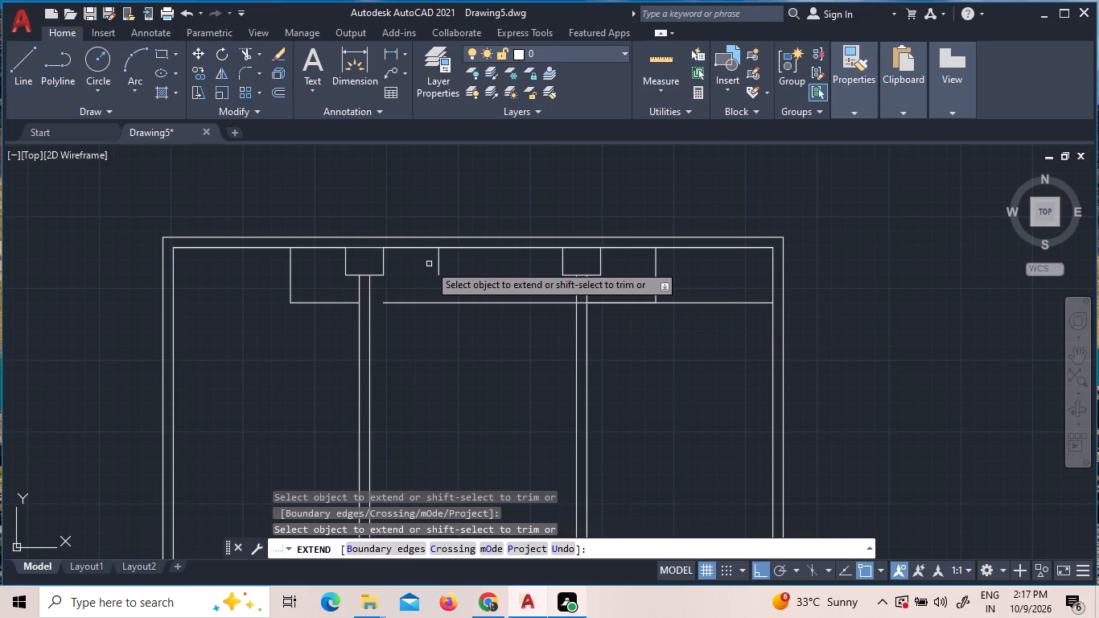
{"action": "left_click", "coordinate": [437, 263]}
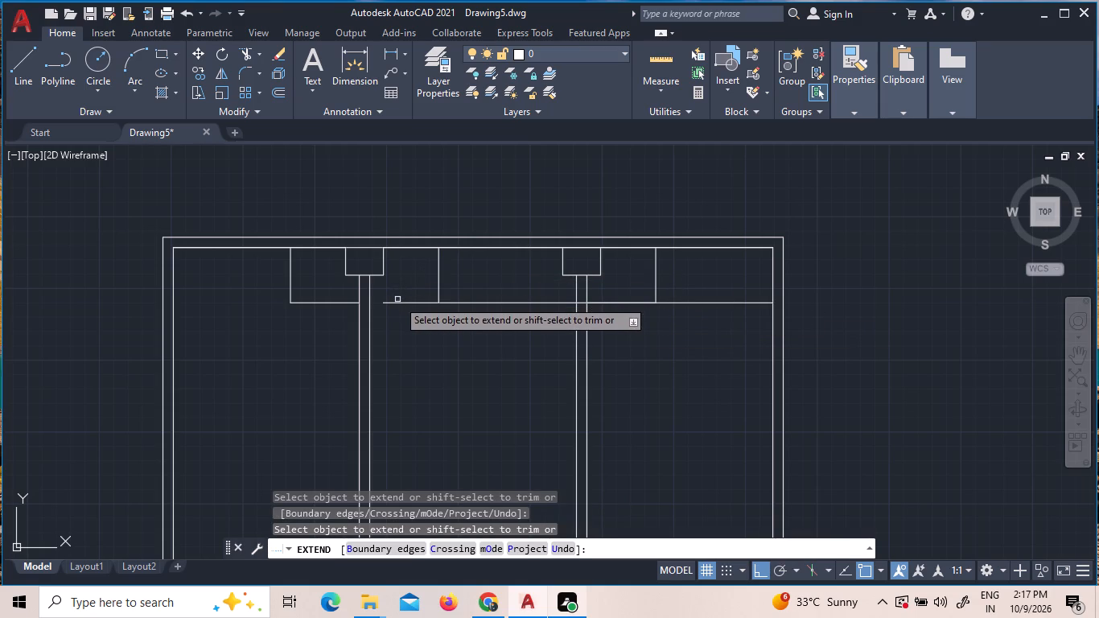
{"action": "left_click", "coordinate": [396, 303]}
{"action": "key", "text": "Escape"}
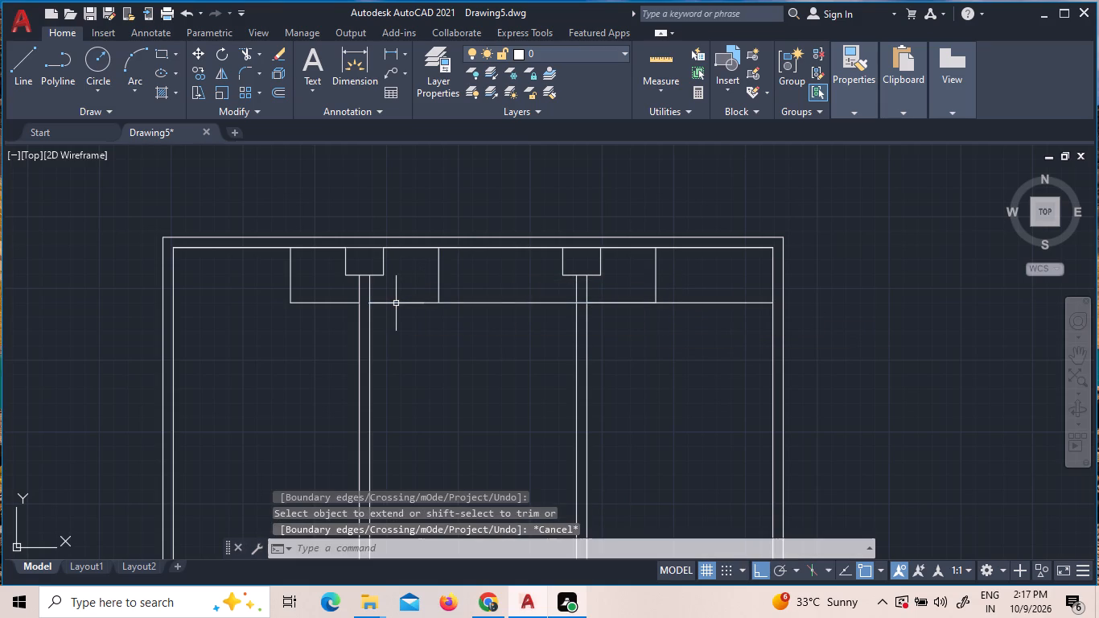
Trim the horizontal offset line between the two enclosures, inside the right partition, and beyond the right enclosure's right side.
{"action": "key", "text": "t"}
{"action": "key", "text": "r"}
{"action": "key", "text": "space"}
{"action": "key", "text": "space"}
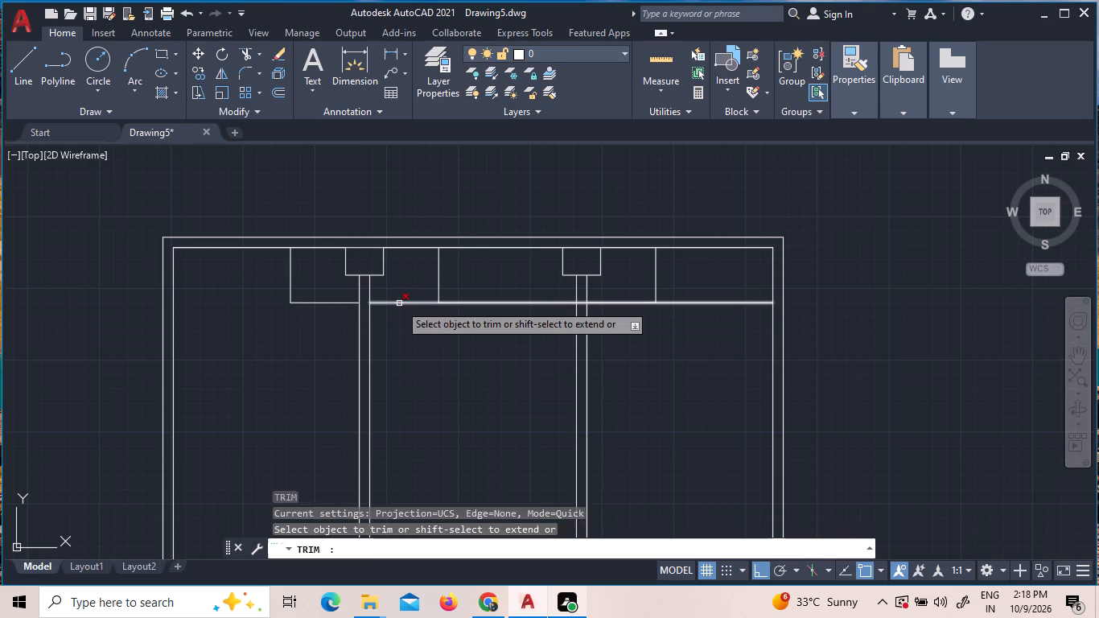
{"action": "left_click", "coordinate": [508, 303]}
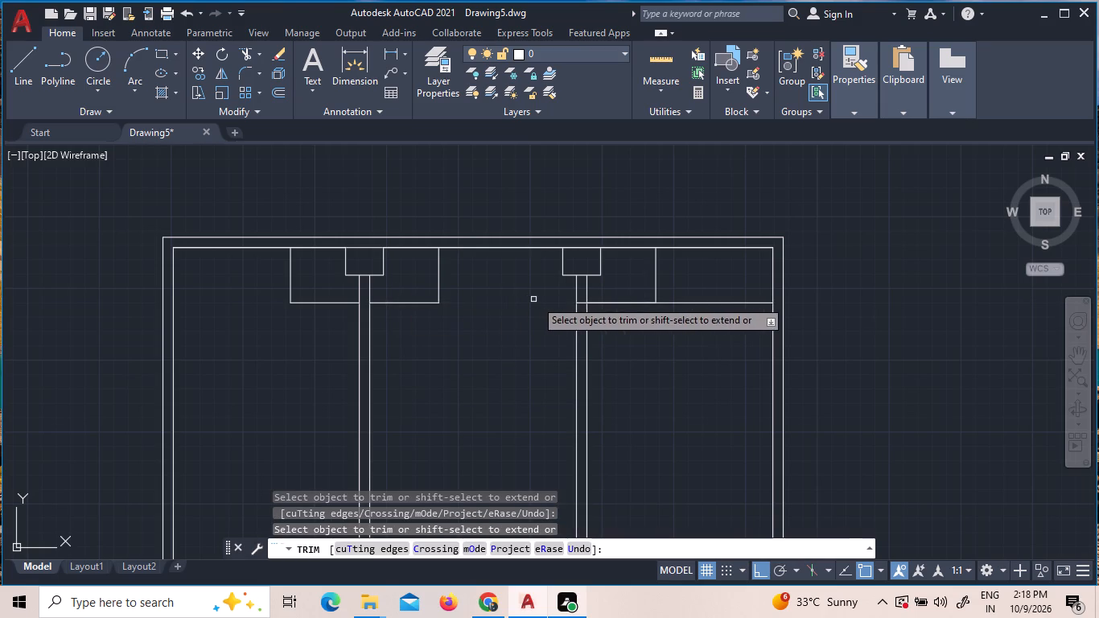
{"action": "left_click", "coordinate": [580, 304]}
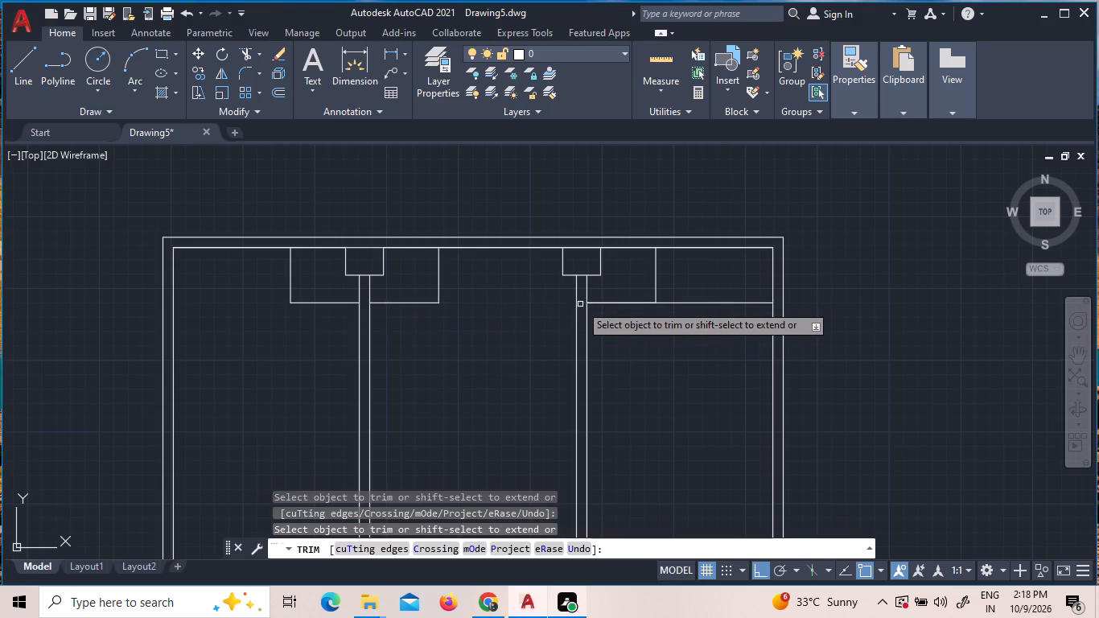
{"action": "left_click", "coordinate": [680, 300]}
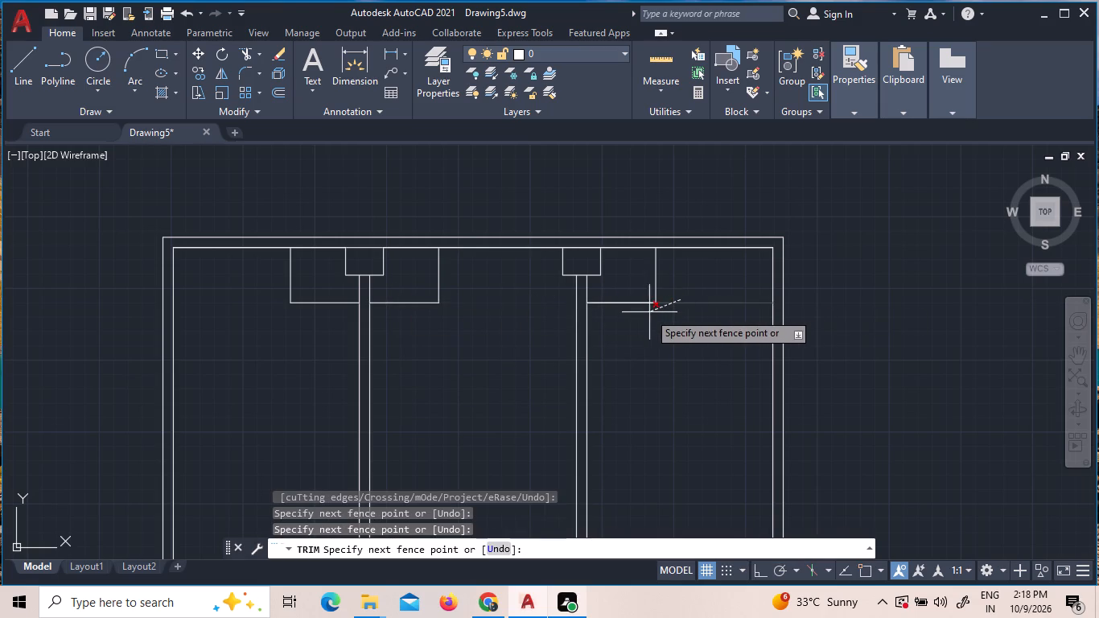
{"action": "left_click", "coordinate": [646, 313]}
{"action": "scroll", "coordinate": [638, 299], "scroll_direction": "up", "scroll_amount": 4}
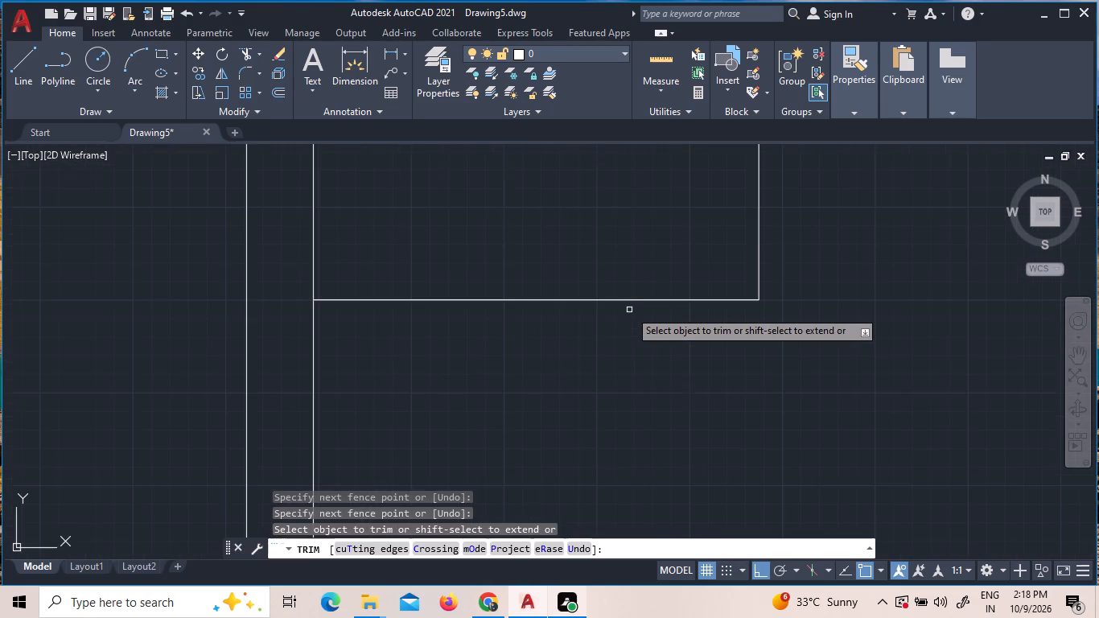
{"action": "scroll", "coordinate": [631, 319], "scroll_direction": "down", "scroll_amount": 3}
{"action": "scroll", "coordinate": [410, 336], "scroll_direction": "down", "scroll_amount": 1}
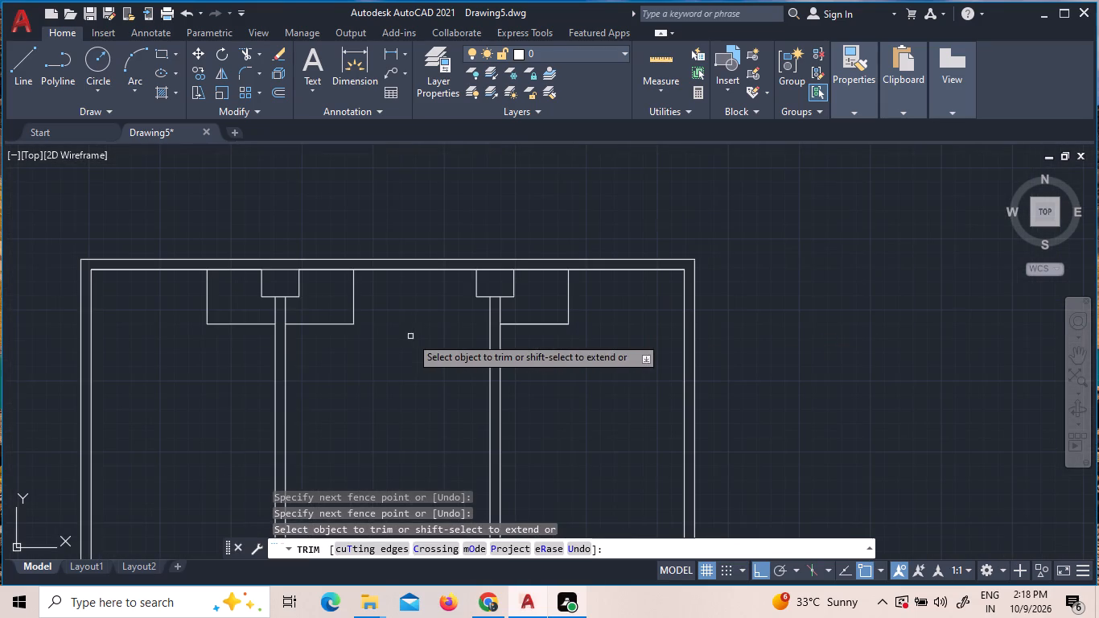
{"action": "key", "text": "Escape"}
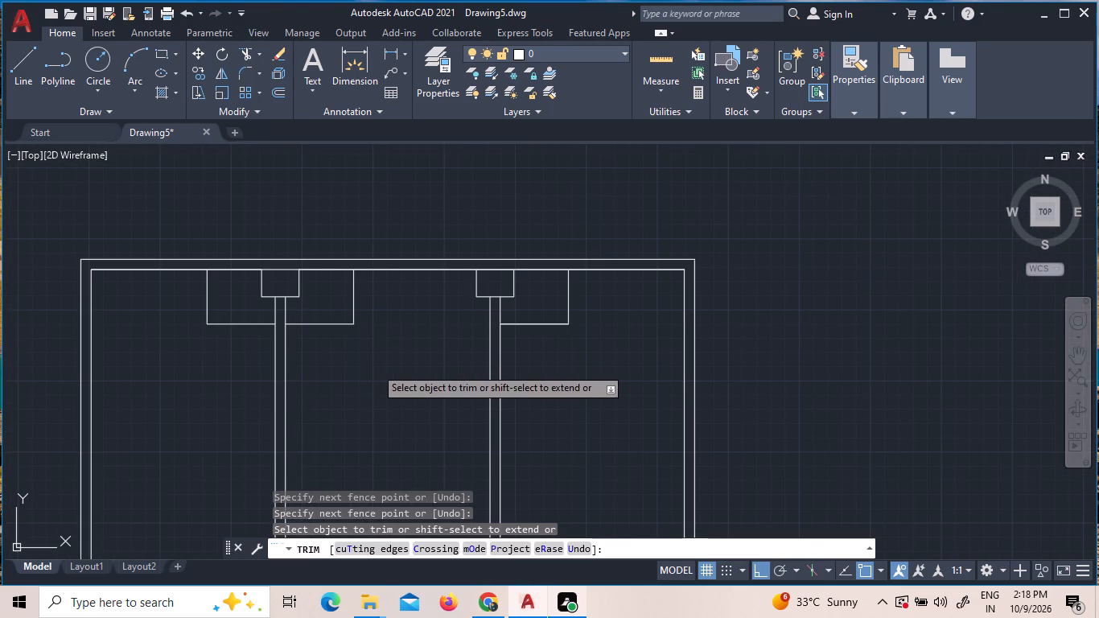
Offset the left enclosure's two vertical sides and both bottom segments 5" outward.
{"action": "key", "text": "o"}
{"action": "key", "text": "Return"}
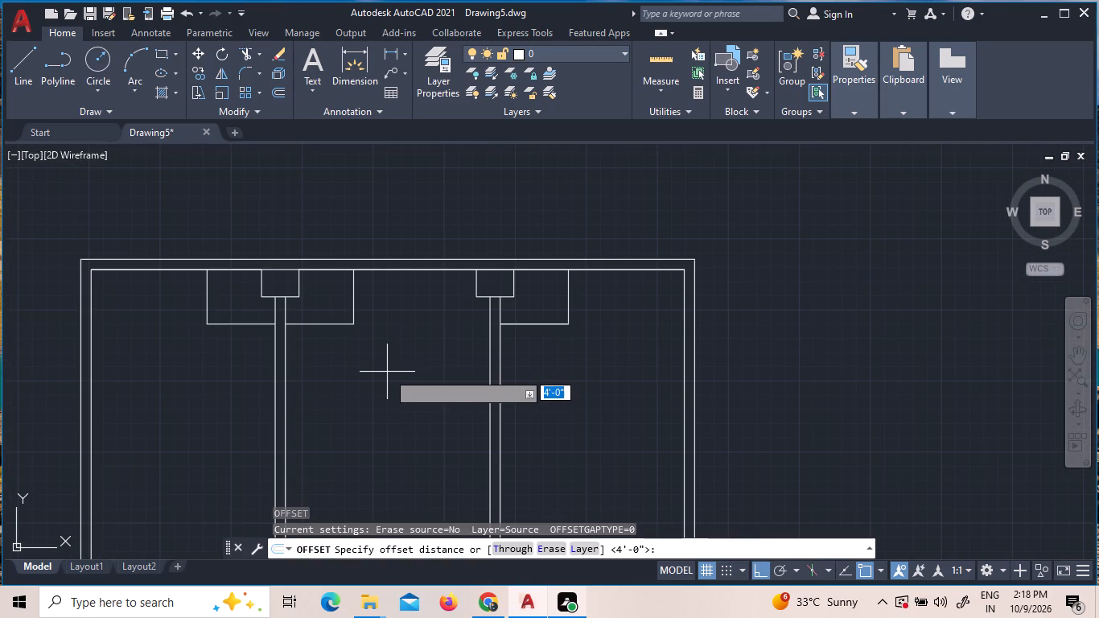
{"action": "key", "text": "5"}
{"action": "key", "text": "shift+quotedbl"}
{"action": "key", "text": "Return"}
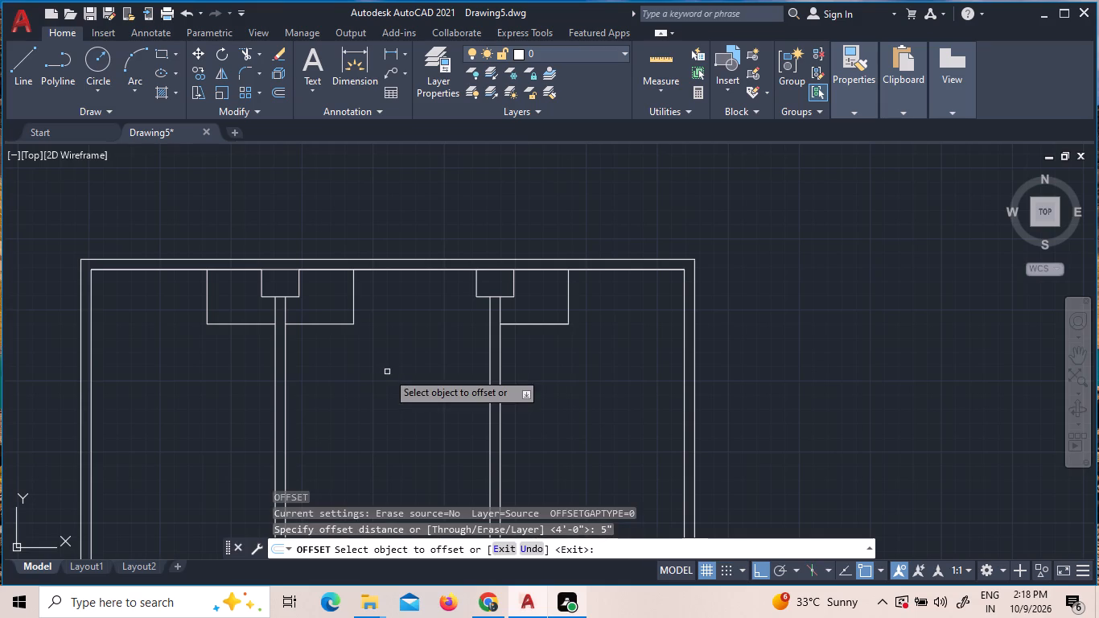
{"action": "left_click", "coordinate": [207, 294]}
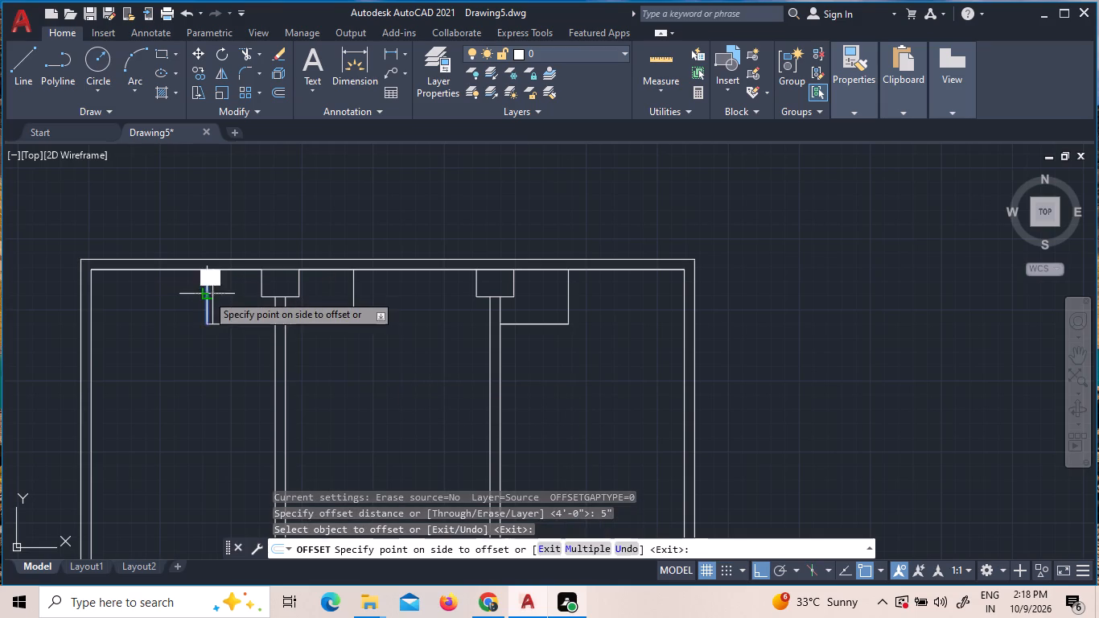
{"action": "left_click", "coordinate": [190, 294]}
{"action": "left_click", "coordinate": [225, 324]}
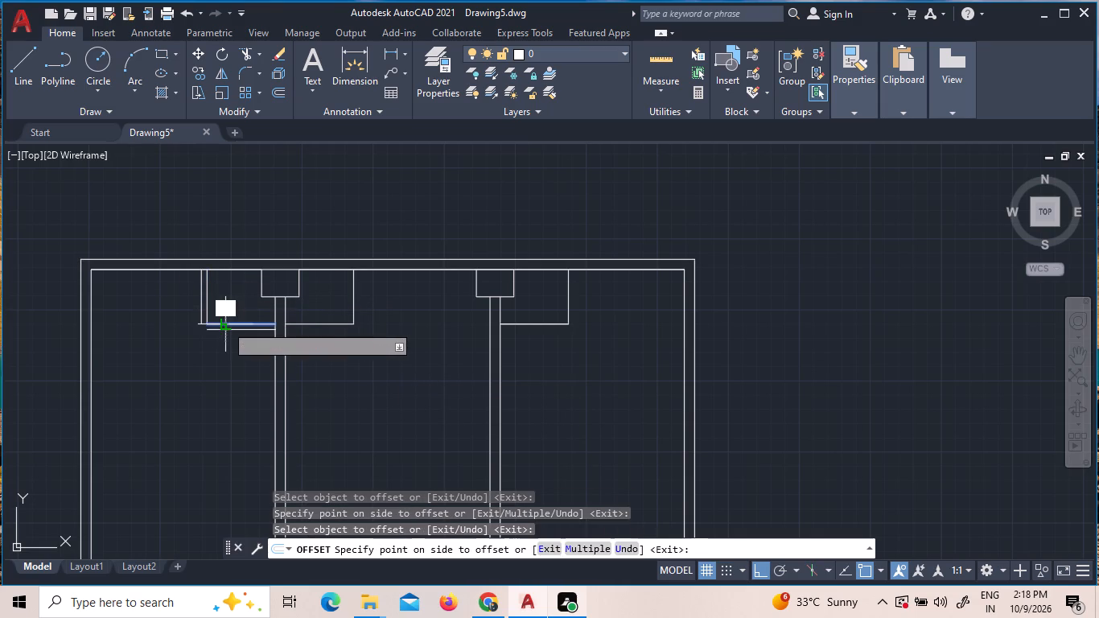
{"action": "left_click", "coordinate": [225, 348]}
{"action": "left_click", "coordinate": [301, 326]}
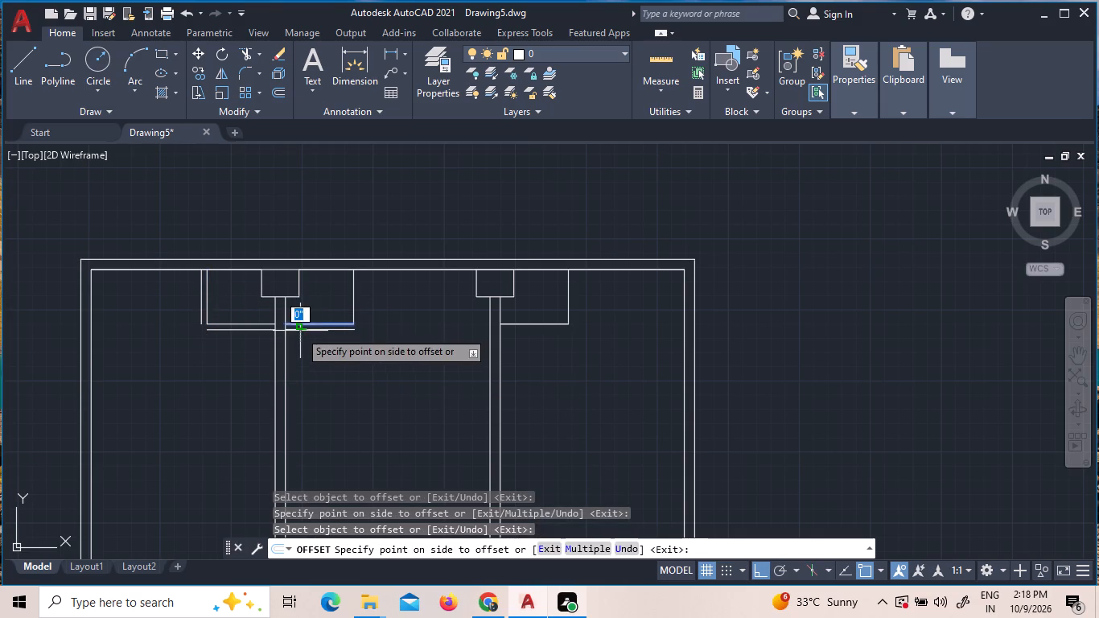
{"action": "left_click", "coordinate": [298, 344]}
{"action": "left_click", "coordinate": [352, 299]}
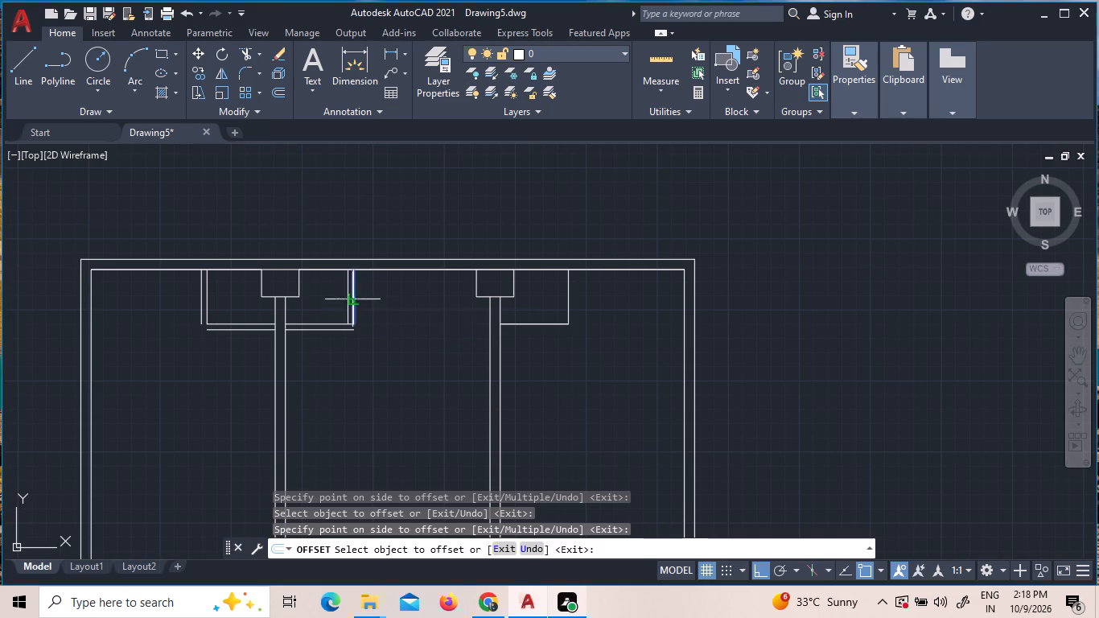
{"action": "left_click", "coordinate": [389, 297]}
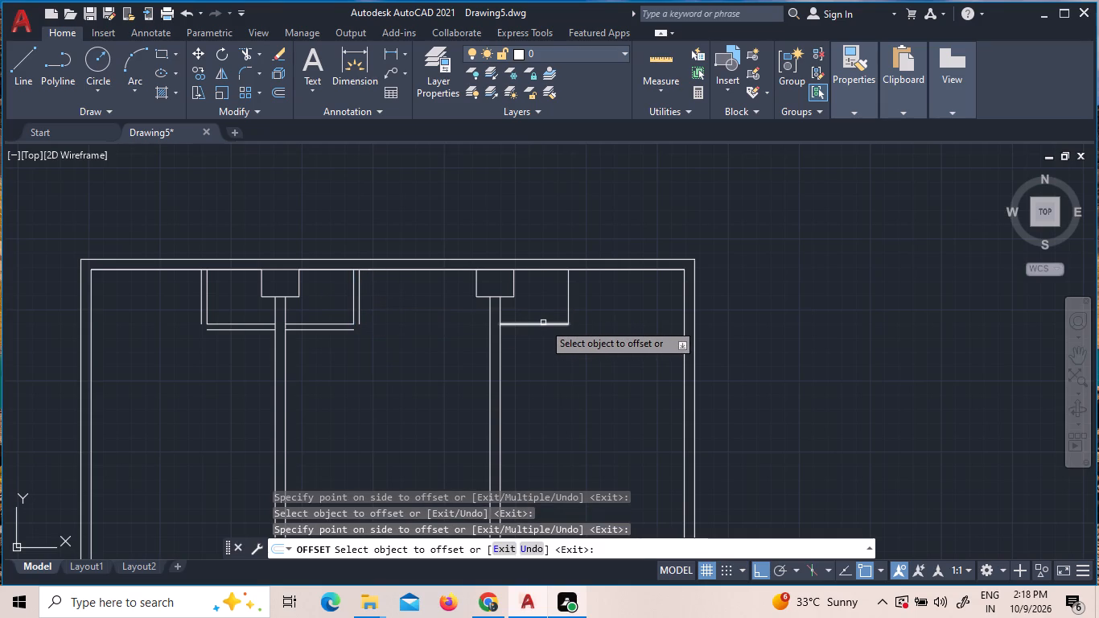
Offset the right enclosure's bottom line and right side 5" outward.
{"action": "left_click", "coordinate": [543, 323]}
{"action": "left_click", "coordinate": [548, 348]}
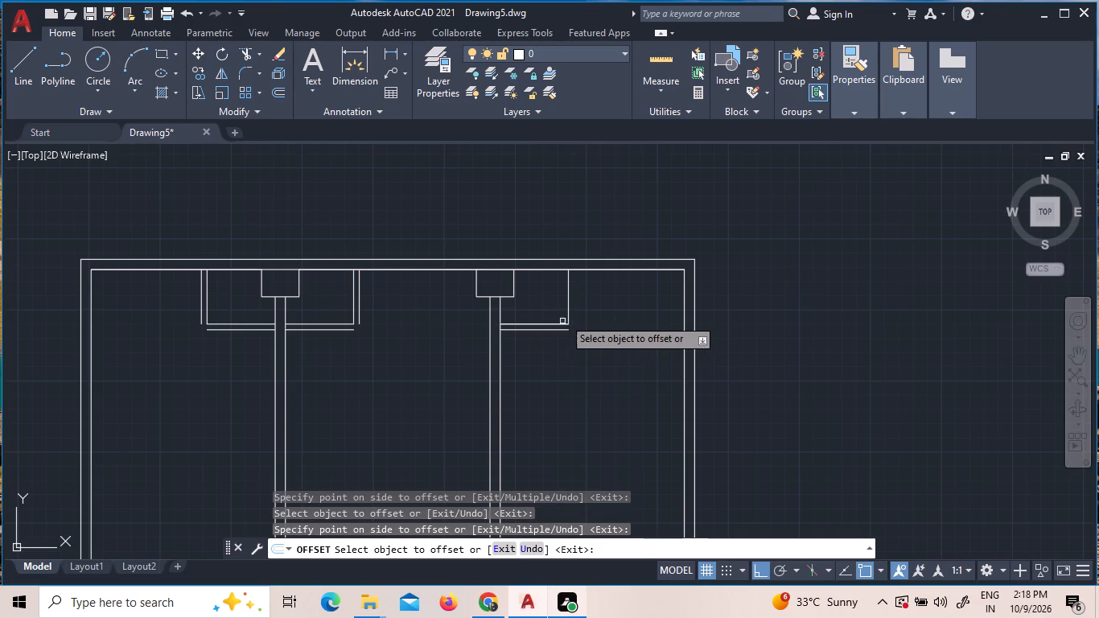
{"action": "left_click", "coordinate": [569, 299]}
{"action": "left_click", "coordinate": [594, 298]}
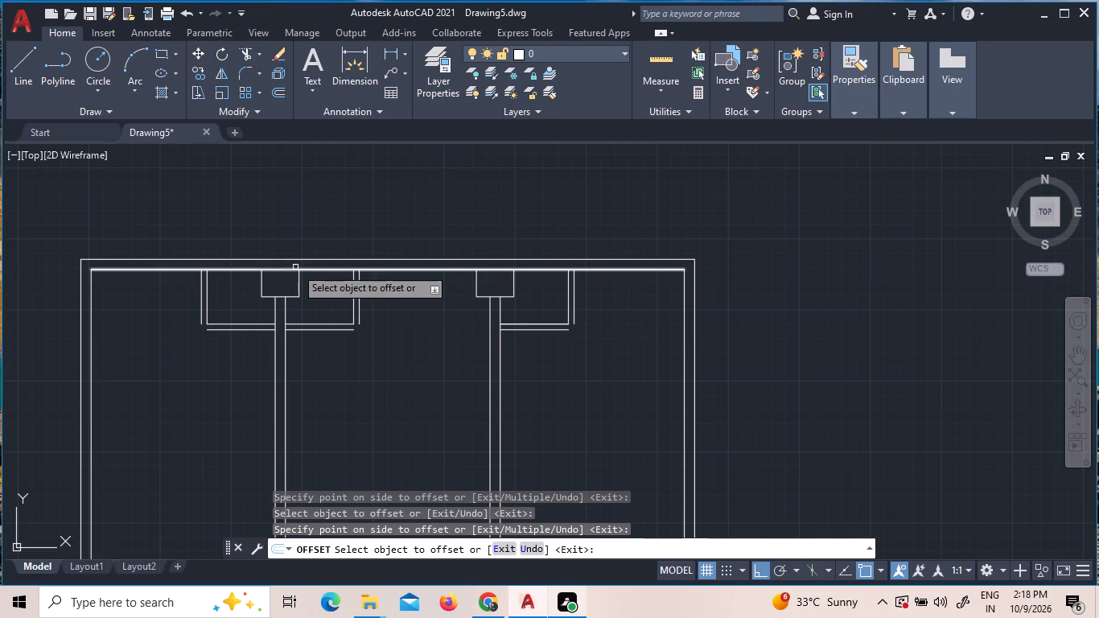
{"action": "key", "text": "Escape"}
Fillet the outer 5" wall lines with zero radius at the left enclosure's two bottom corners and the right enclosure's bottom-right corner.
{"action": "type", "text": "f"}
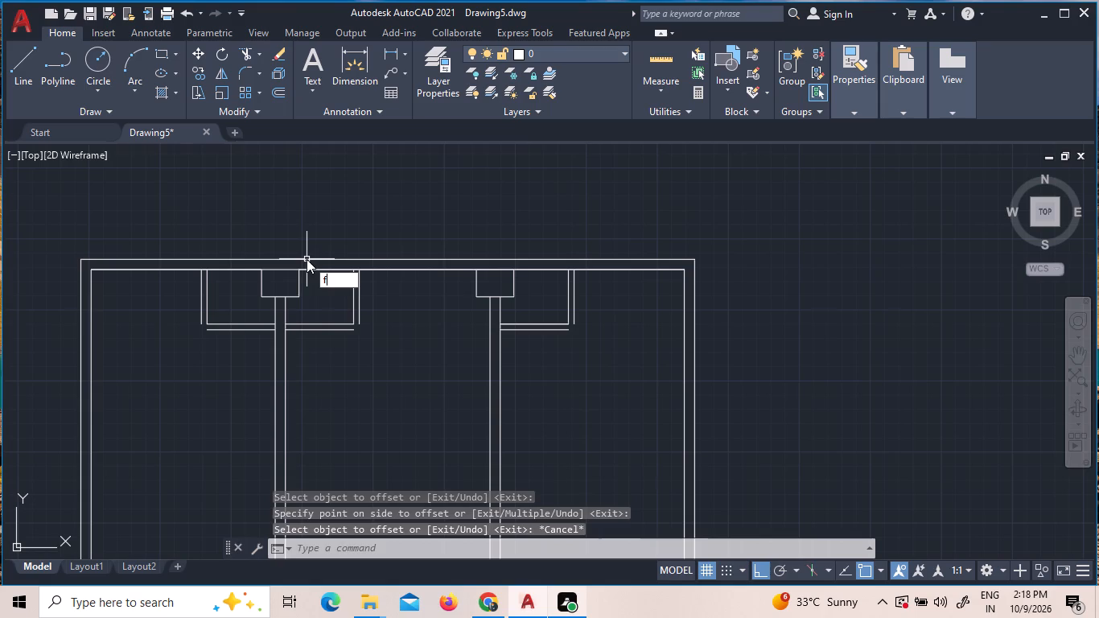
{"action": "key", "text": "space"}
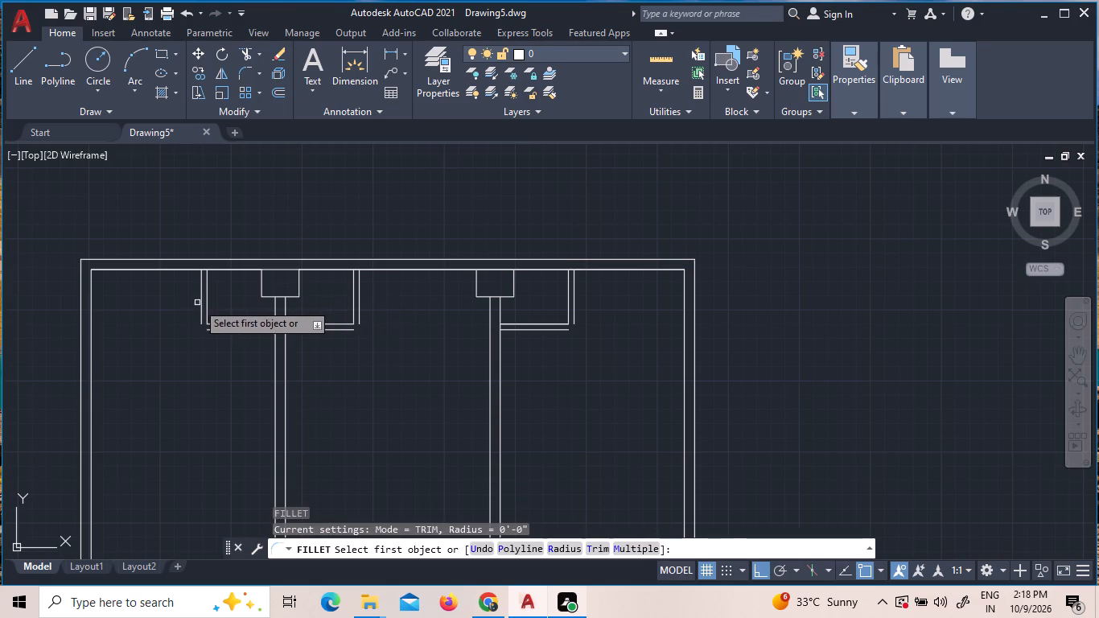
{"action": "left_click", "coordinate": [200, 303]}
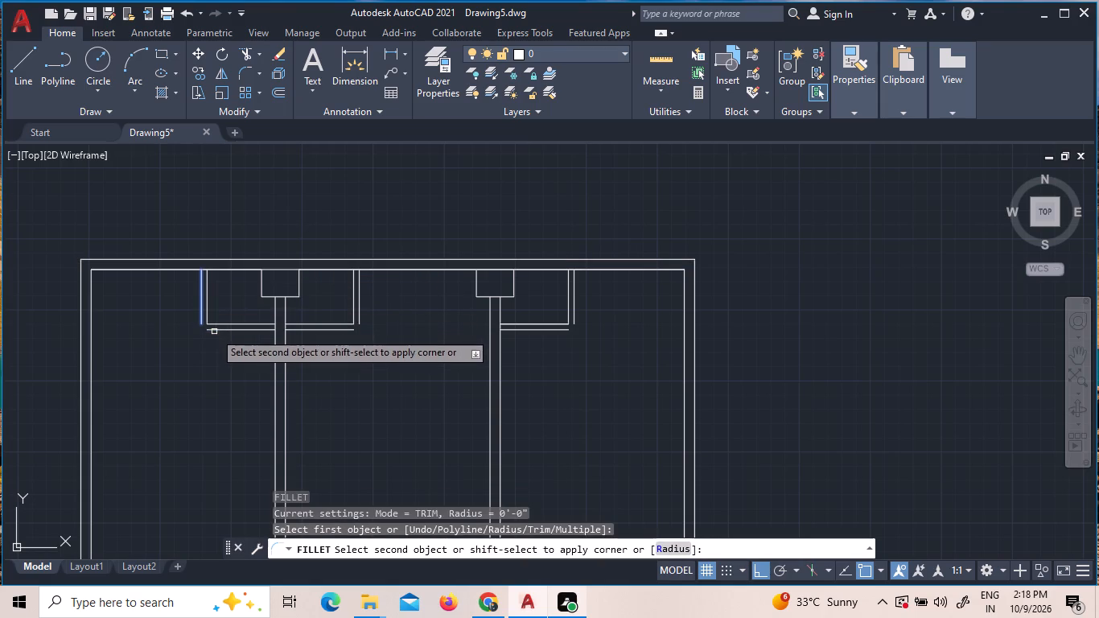
{"action": "left_click", "coordinate": [213, 332]}
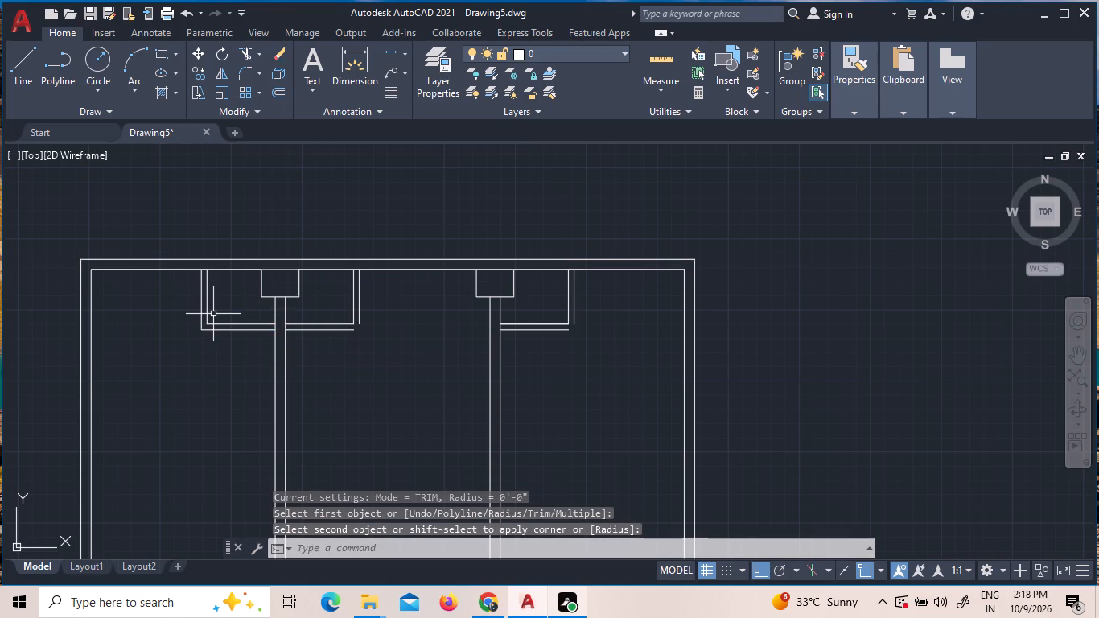
{"action": "key", "text": "f"}
{"action": "key", "text": "space"}
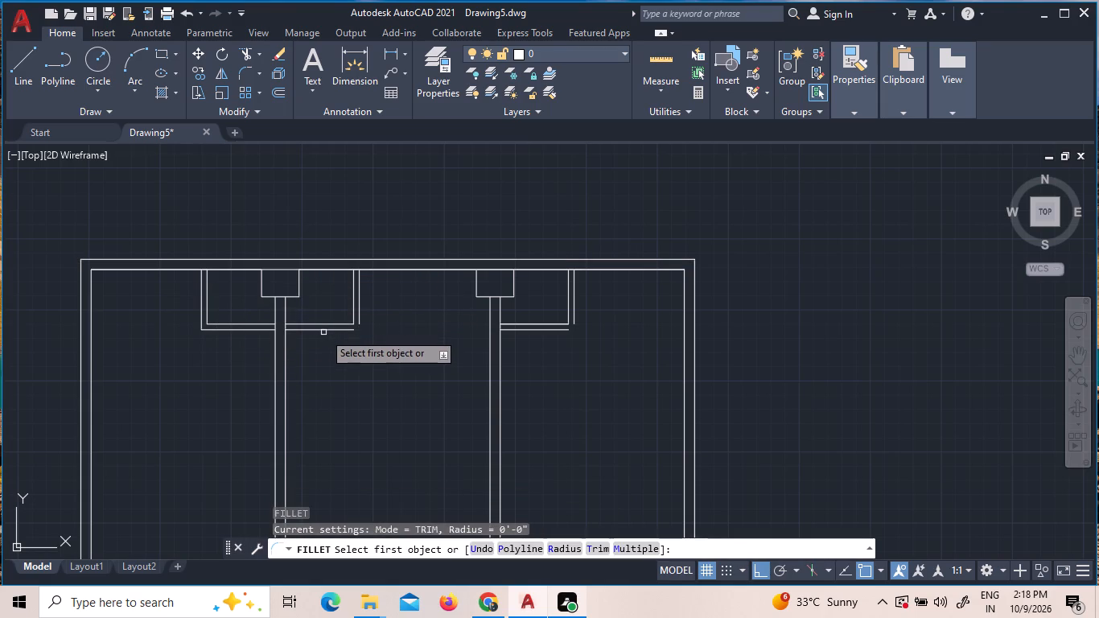
{"action": "left_click", "coordinate": [324, 330]}
{"action": "left_click", "coordinate": [357, 315]}
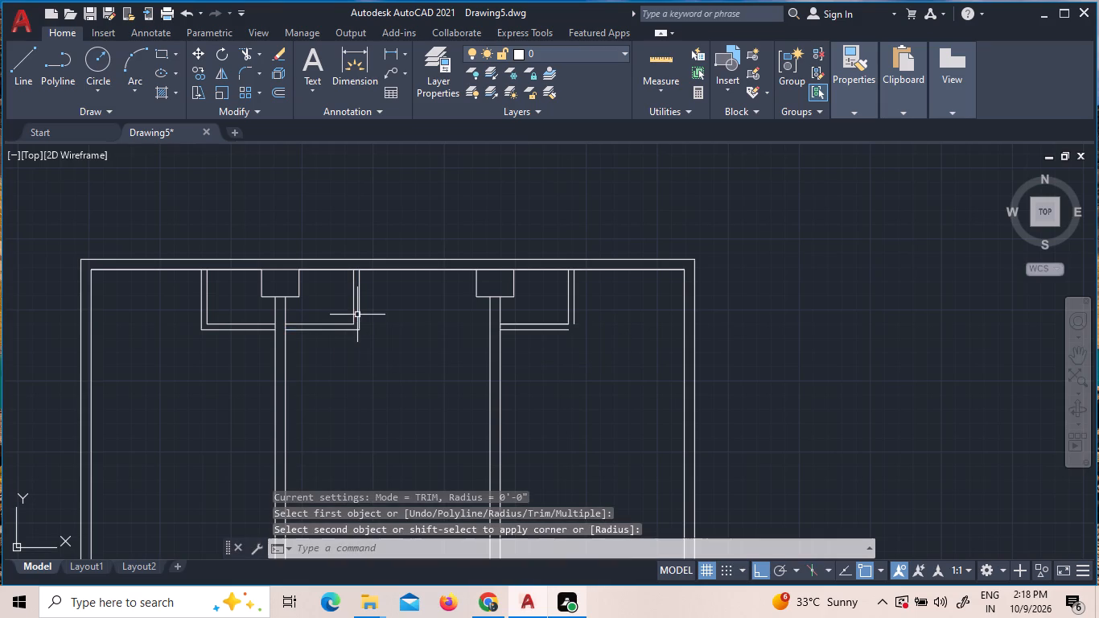
{"action": "type", "text": "f"}
{"action": "key", "text": "space"}
{"action": "left_click", "coordinate": [517, 331]}
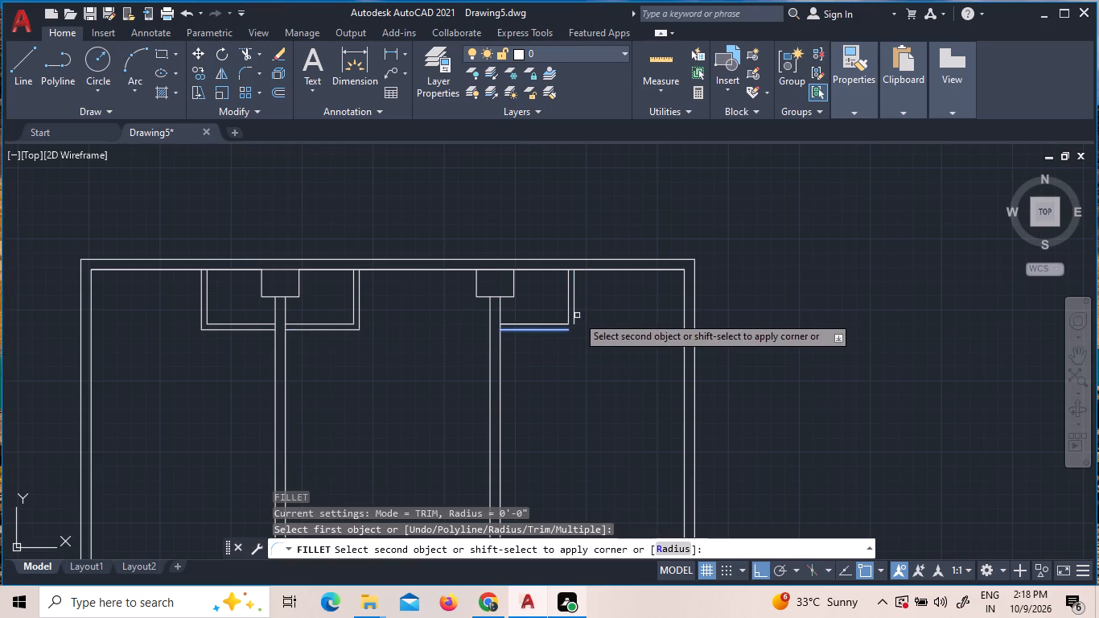
{"action": "left_click", "coordinate": [573, 316]}
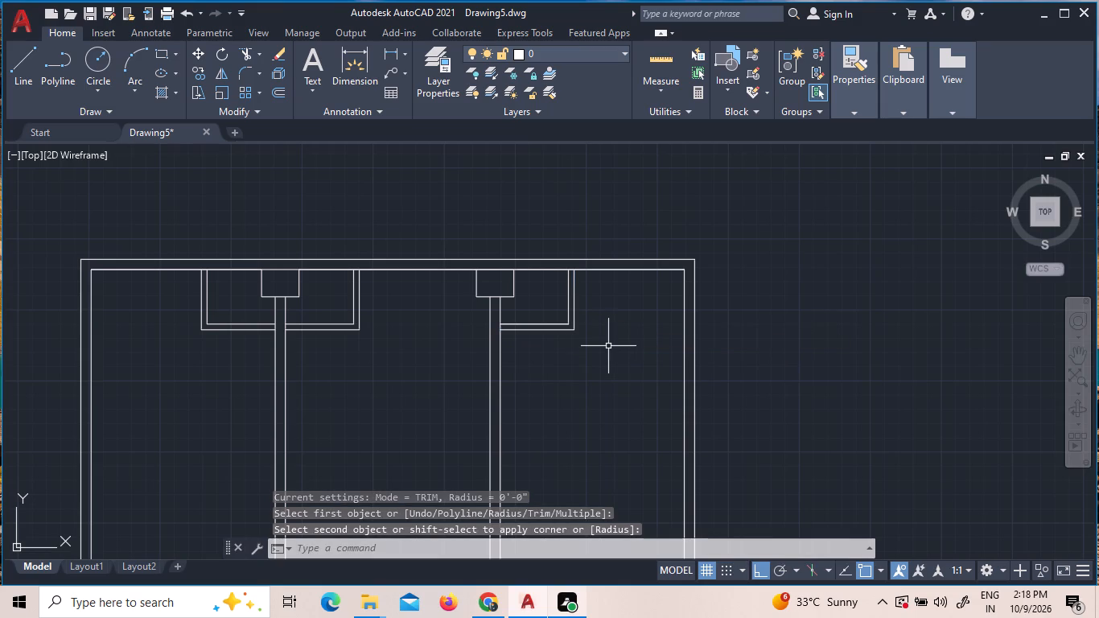
{"action": "key", "text": "Escape"}
{"action": "key", "text": "Escape"}
Trim the right partition's right face and the inner top wall line where the right enclosure's 5" walls meet them.
{"action": "key", "text": "t"}
{"action": "type", "text": "r"}
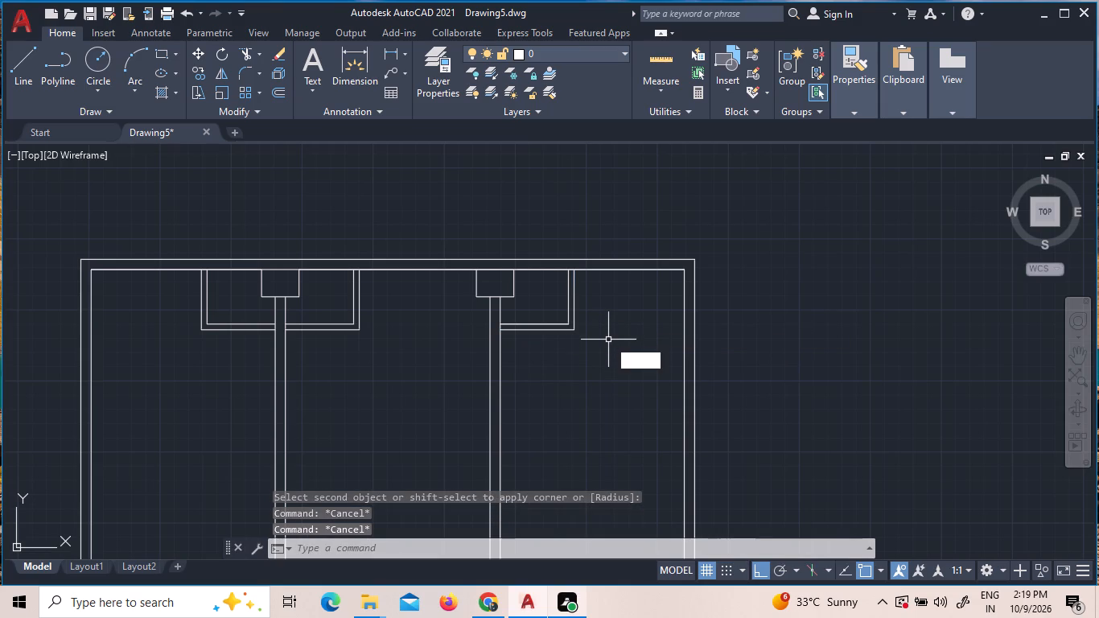
{"action": "key", "text": "space"}
{"action": "key", "text": "space"}
{"action": "scroll", "coordinate": [503, 364], "scroll_direction": "up", "scroll_amount": 1}
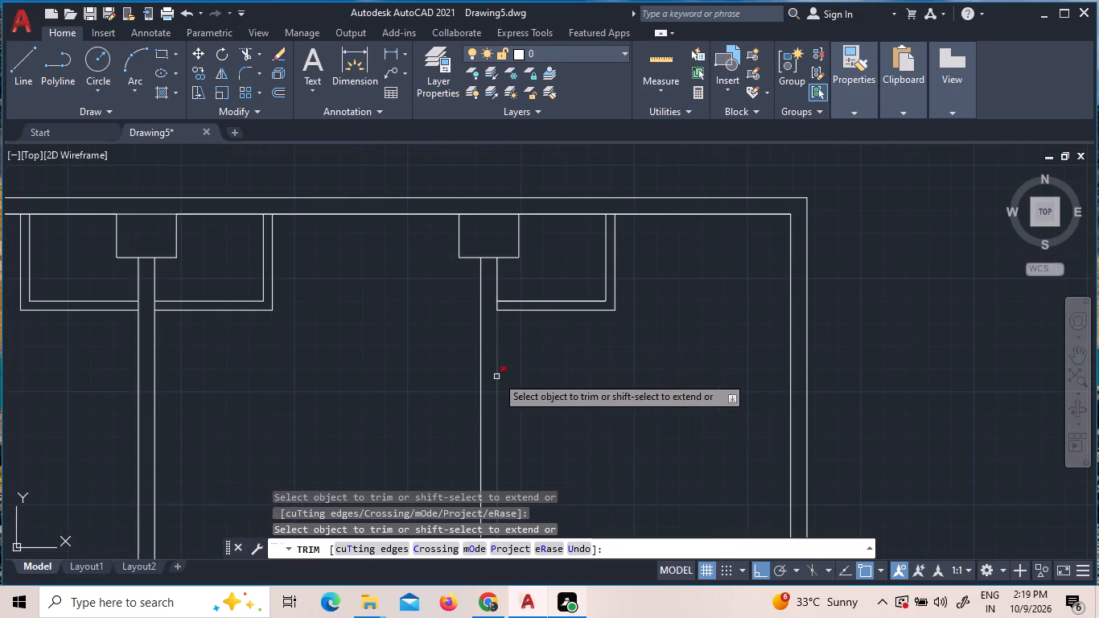
{"action": "scroll", "coordinate": [512, 300], "scroll_direction": "up", "scroll_amount": 2}
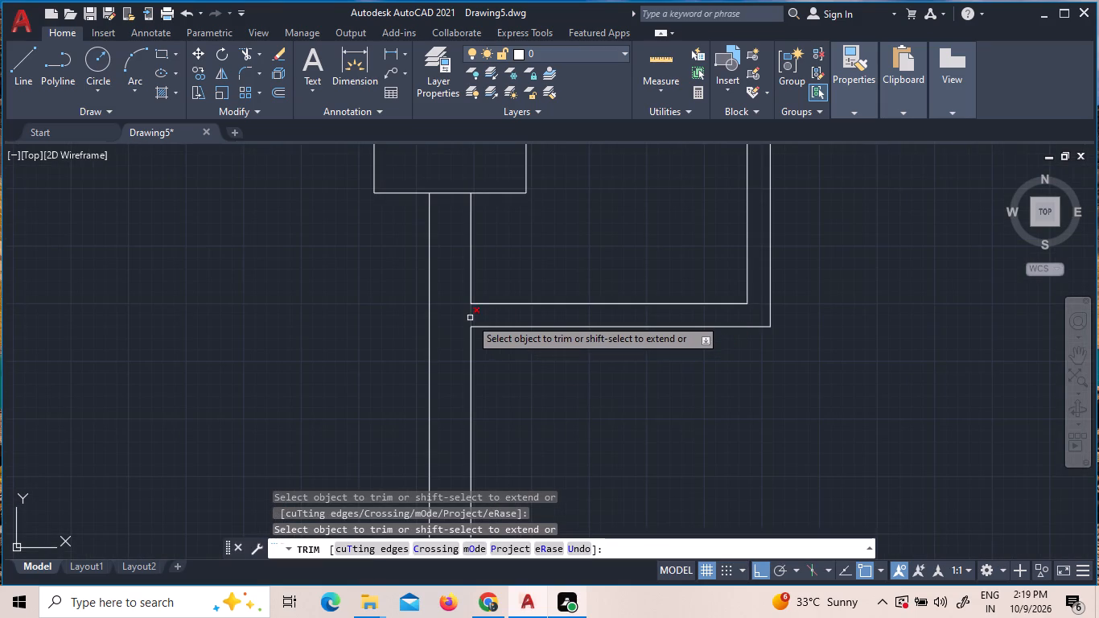
{"action": "left_click", "coordinate": [470, 318]}
{"action": "scroll", "coordinate": [579, 429], "scroll_direction": "down", "scroll_amount": 2}
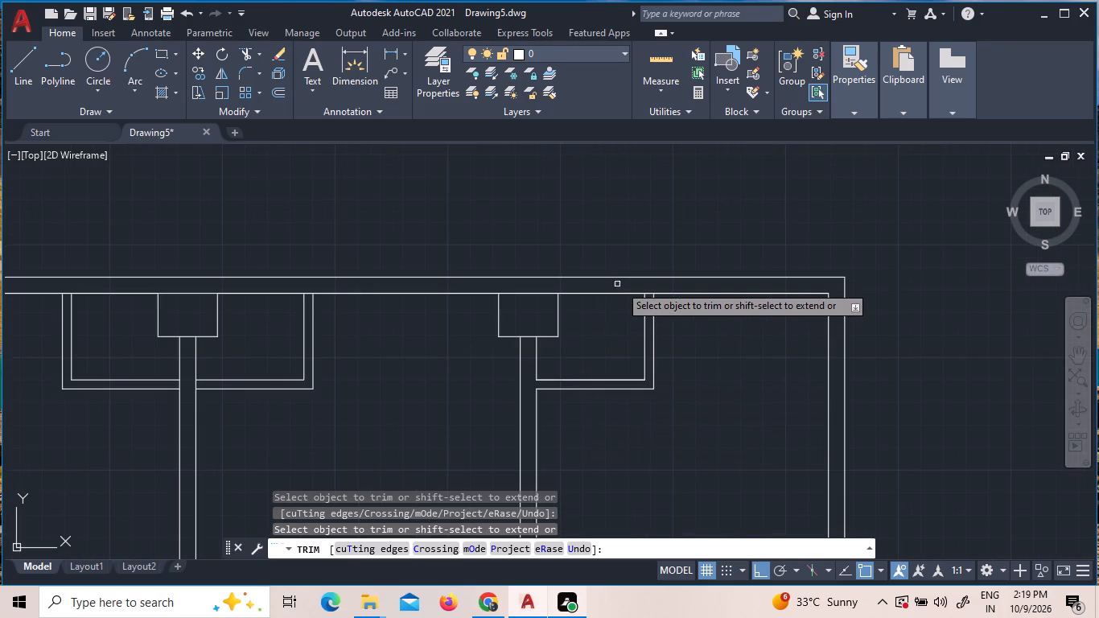
{"action": "left_click", "coordinate": [647, 292]}
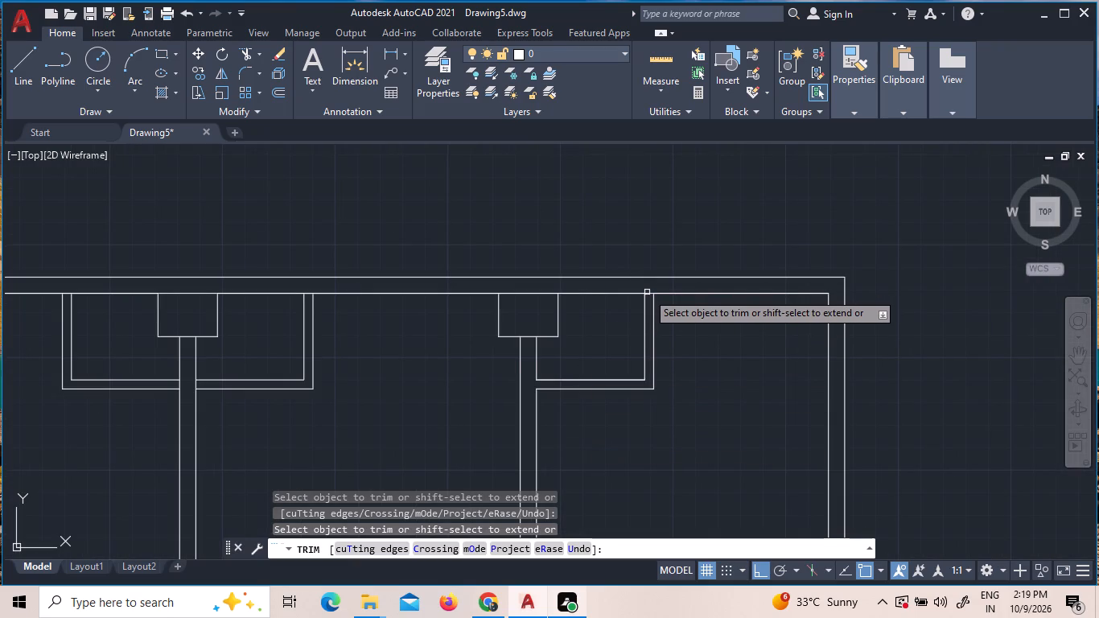
{"action": "scroll", "coordinate": [650, 282], "scroll_direction": "up", "scroll_amount": 3}
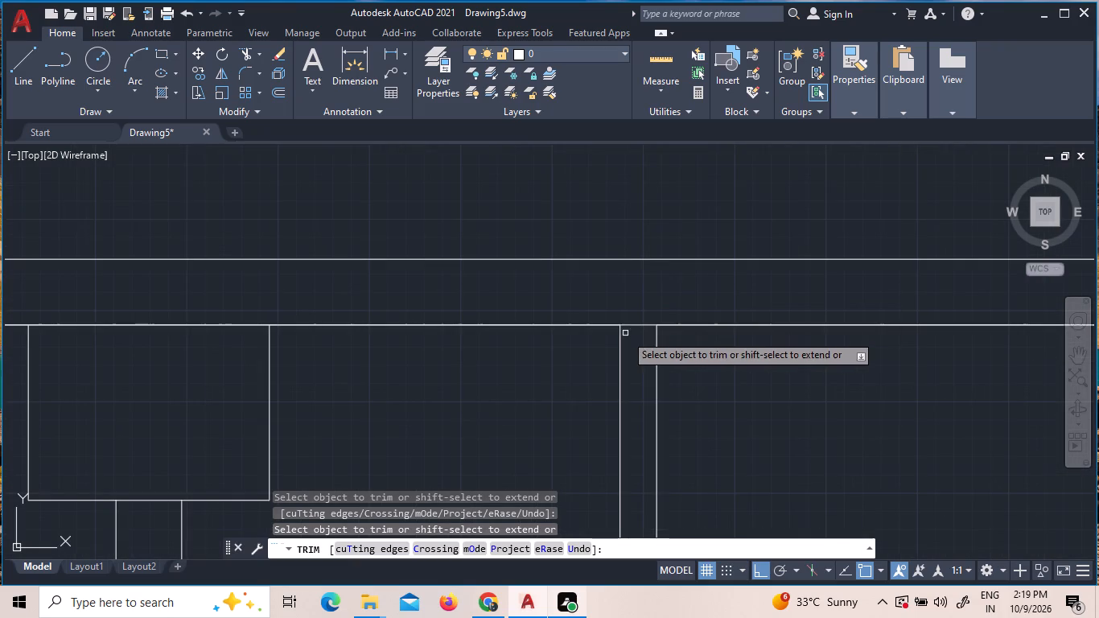
{"action": "left_click", "coordinate": [645, 322]}
{"action": "left_click", "coordinate": [648, 352]}
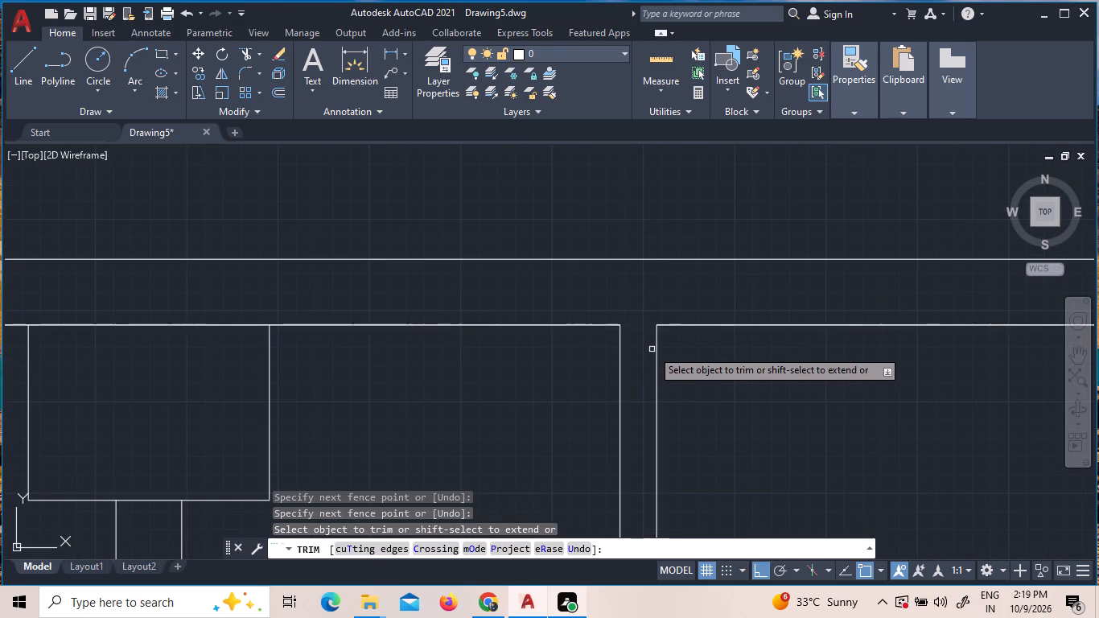
{"action": "scroll", "coordinate": [652, 348], "scroll_direction": "down", "scroll_amount": 3}
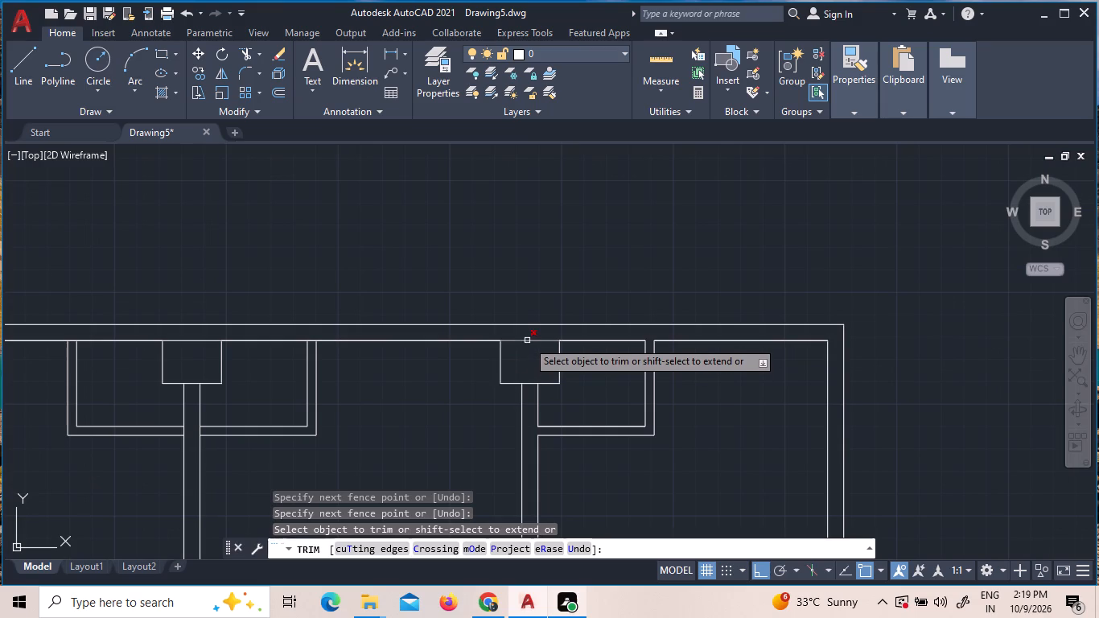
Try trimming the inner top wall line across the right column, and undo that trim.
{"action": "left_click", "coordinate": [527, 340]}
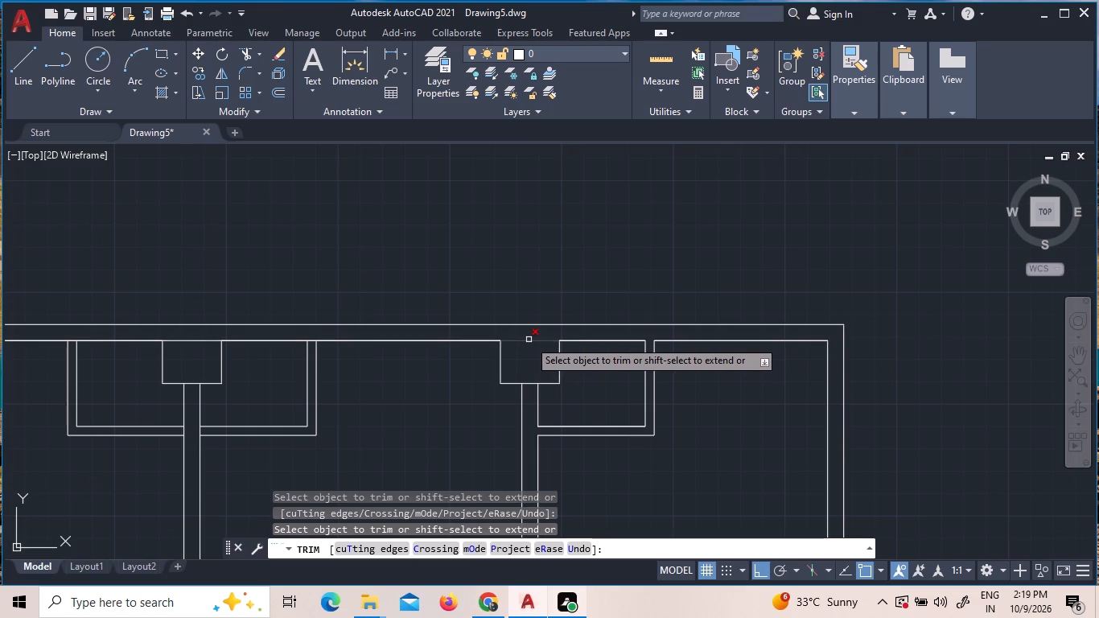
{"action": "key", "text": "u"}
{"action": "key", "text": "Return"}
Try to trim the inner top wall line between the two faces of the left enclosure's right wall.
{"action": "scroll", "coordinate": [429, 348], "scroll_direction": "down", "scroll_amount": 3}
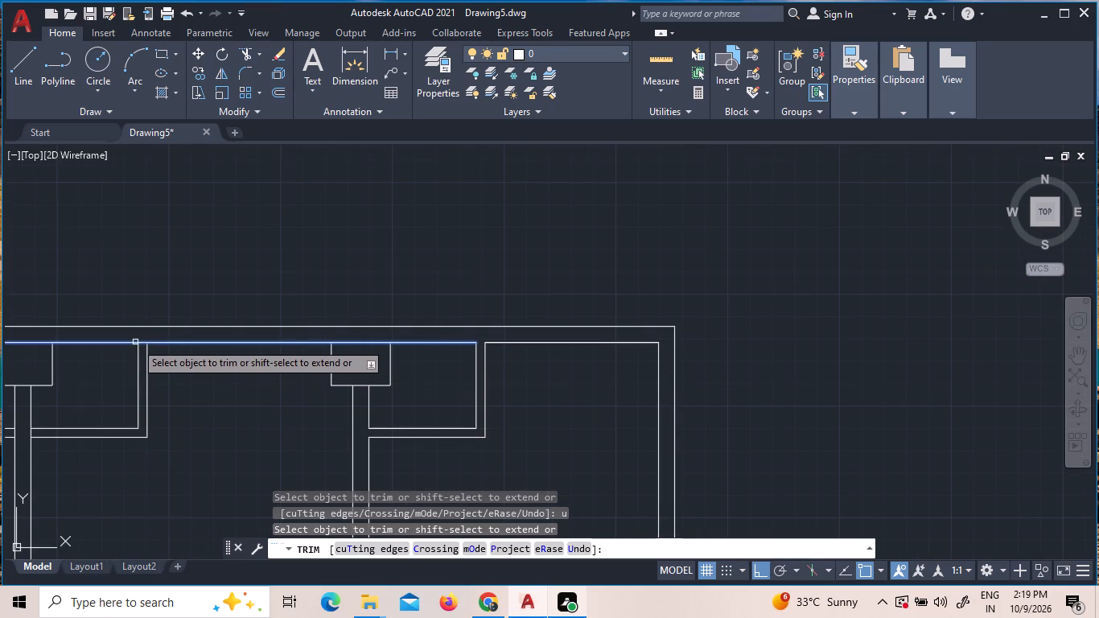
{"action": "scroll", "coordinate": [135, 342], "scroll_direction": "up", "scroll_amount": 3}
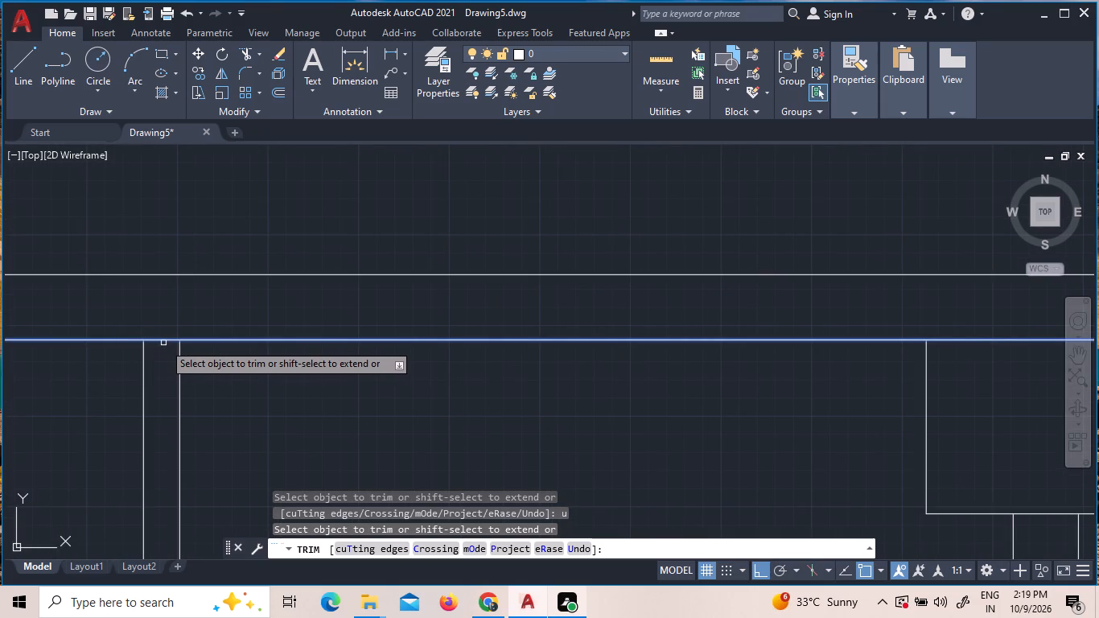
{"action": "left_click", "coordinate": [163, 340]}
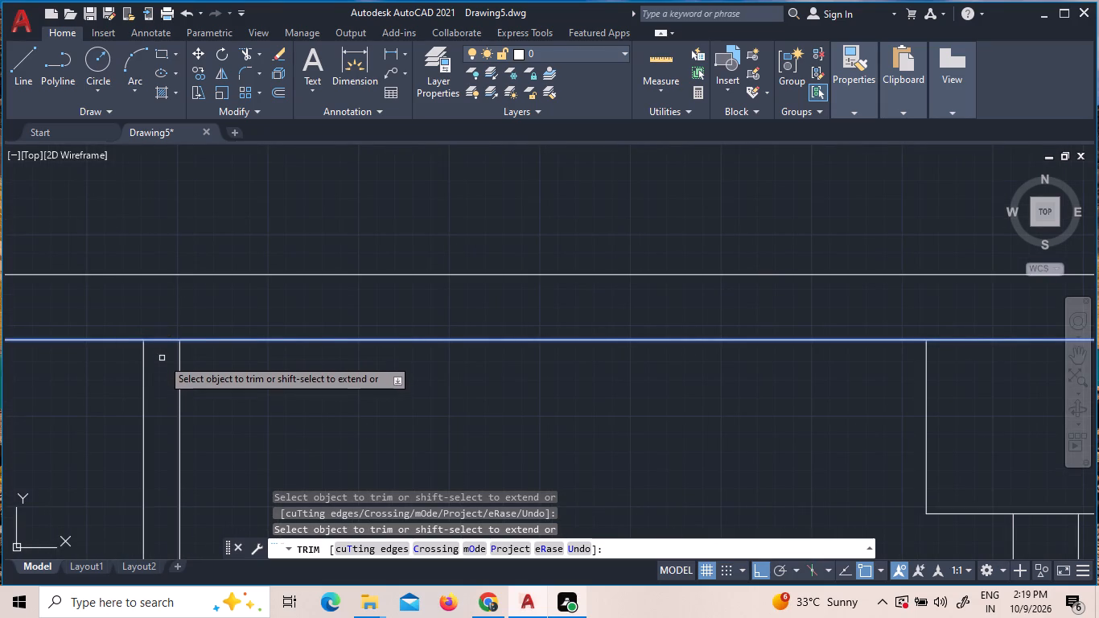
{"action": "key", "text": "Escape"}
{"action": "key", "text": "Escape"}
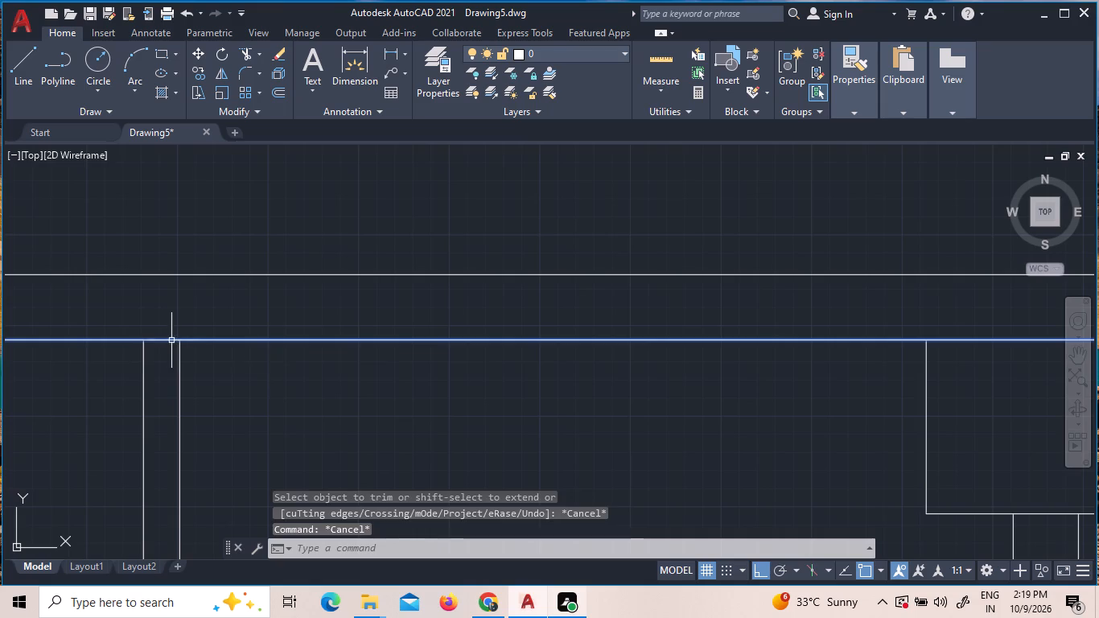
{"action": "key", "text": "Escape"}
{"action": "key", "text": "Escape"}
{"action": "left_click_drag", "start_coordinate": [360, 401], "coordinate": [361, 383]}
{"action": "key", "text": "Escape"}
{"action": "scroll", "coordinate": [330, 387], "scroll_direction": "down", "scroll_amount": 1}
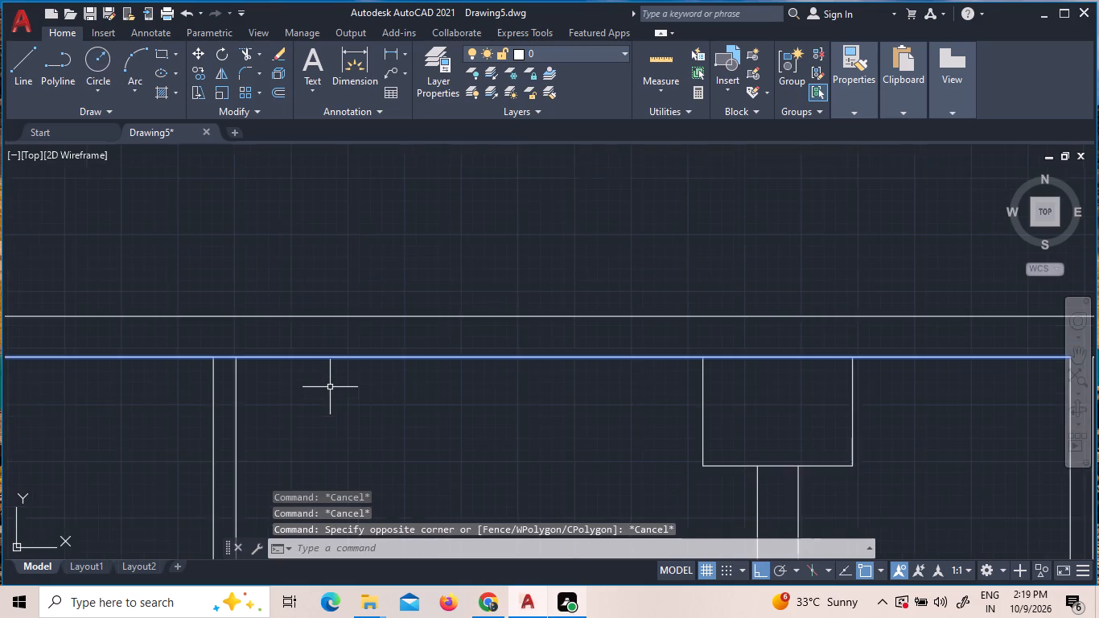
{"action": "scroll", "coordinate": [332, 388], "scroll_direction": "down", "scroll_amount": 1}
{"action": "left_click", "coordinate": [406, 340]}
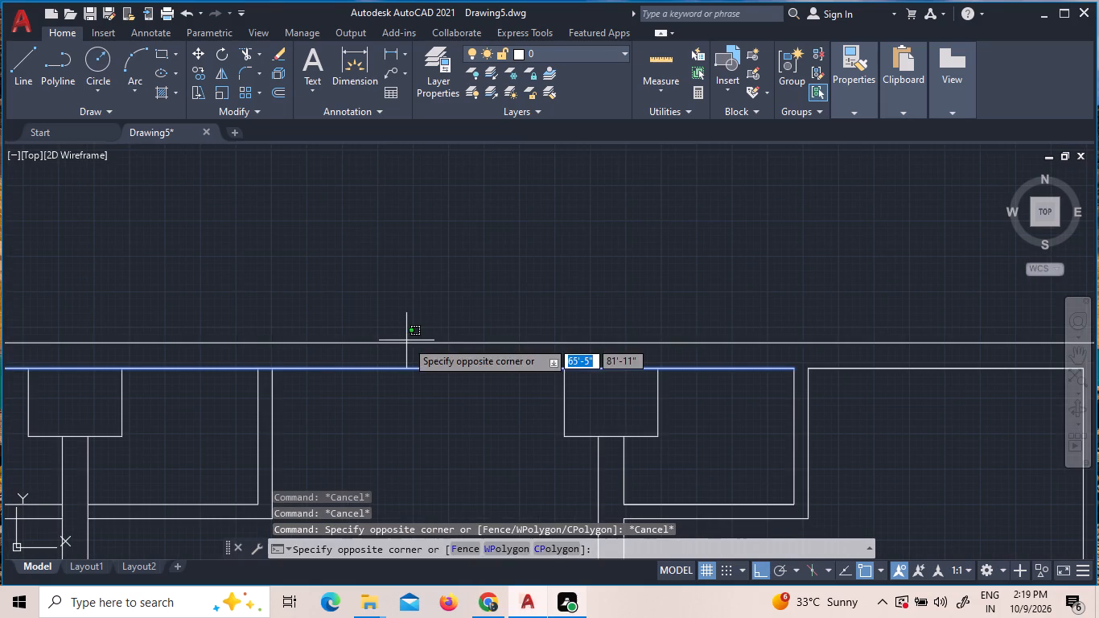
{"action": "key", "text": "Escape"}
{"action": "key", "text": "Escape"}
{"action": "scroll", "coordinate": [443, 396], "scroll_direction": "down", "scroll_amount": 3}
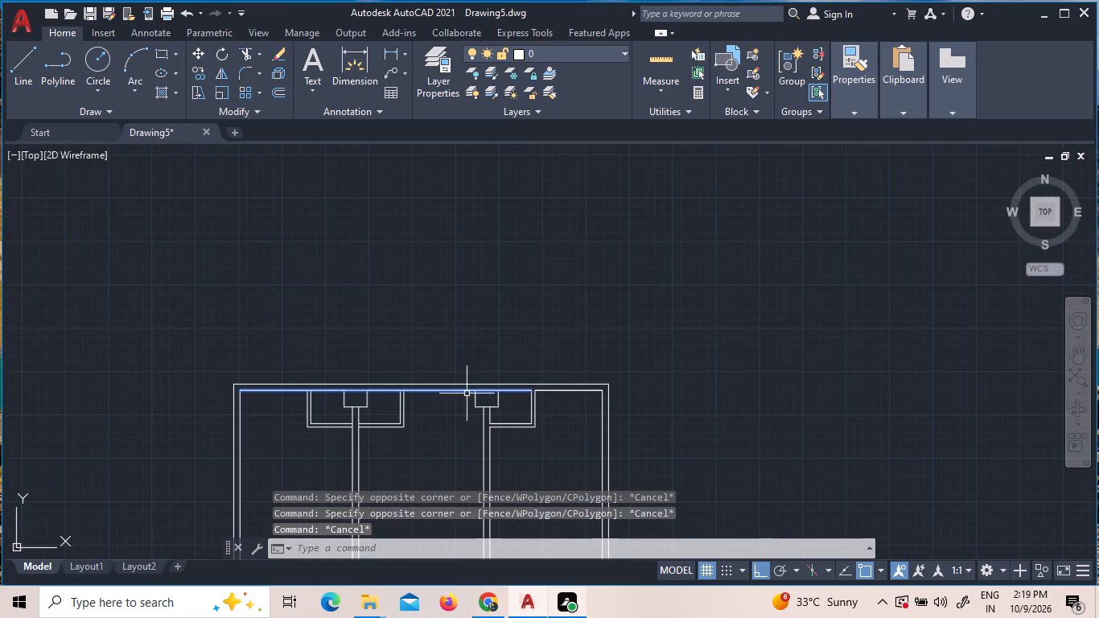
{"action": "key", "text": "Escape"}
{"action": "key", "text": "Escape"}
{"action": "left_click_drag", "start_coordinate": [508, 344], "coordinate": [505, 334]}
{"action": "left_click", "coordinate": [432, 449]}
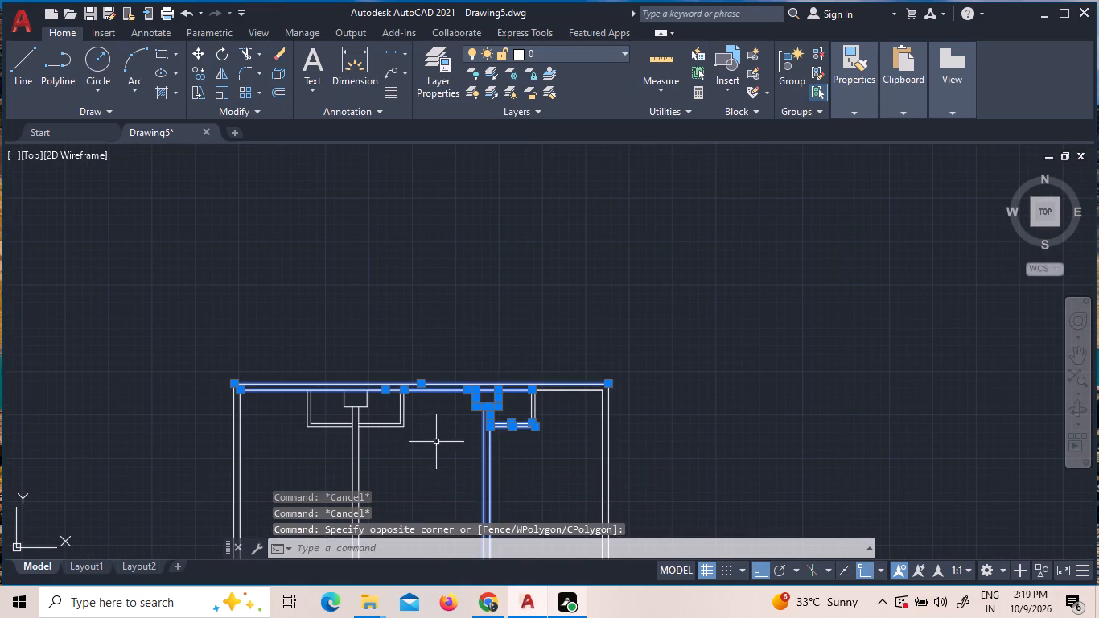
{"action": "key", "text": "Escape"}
Trim the inner top wall line between the two faces of the left enclosure's right wall.
{"action": "scroll", "coordinate": [352, 393], "scroll_direction": "up", "scroll_amount": 2}
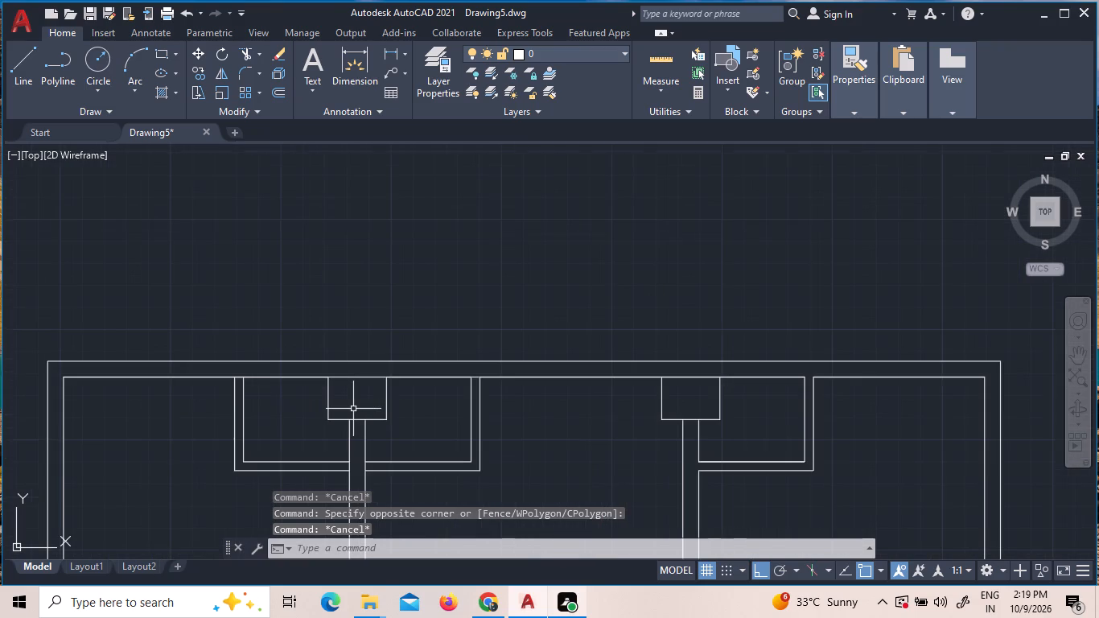
{"action": "type", "text": "tr"}
{"action": "key", "text": "space"}
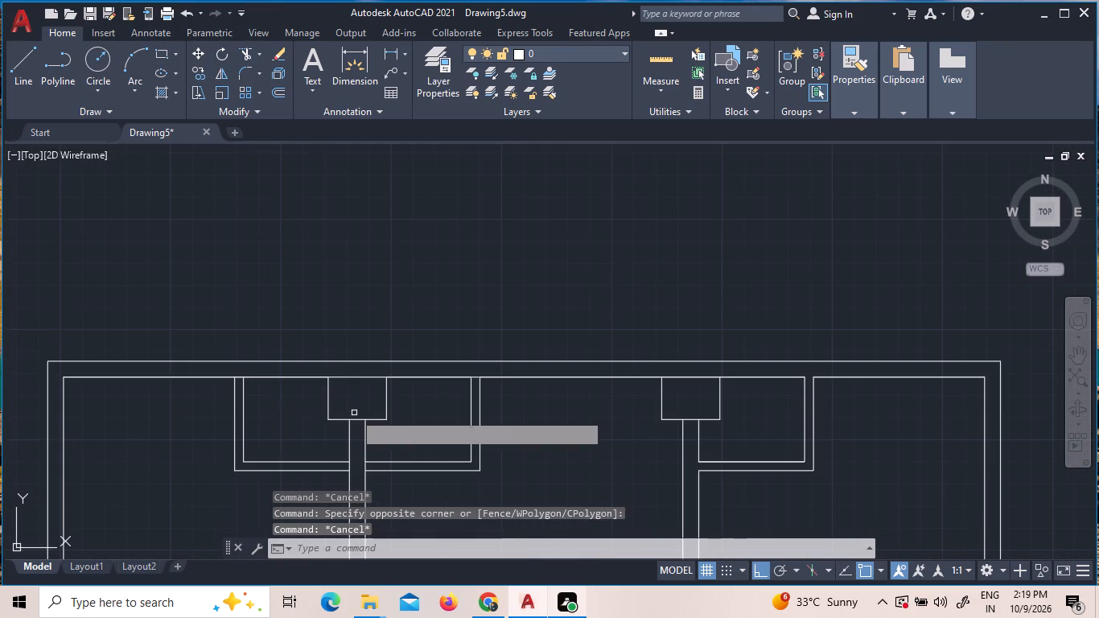
{"action": "key", "text": "space"}
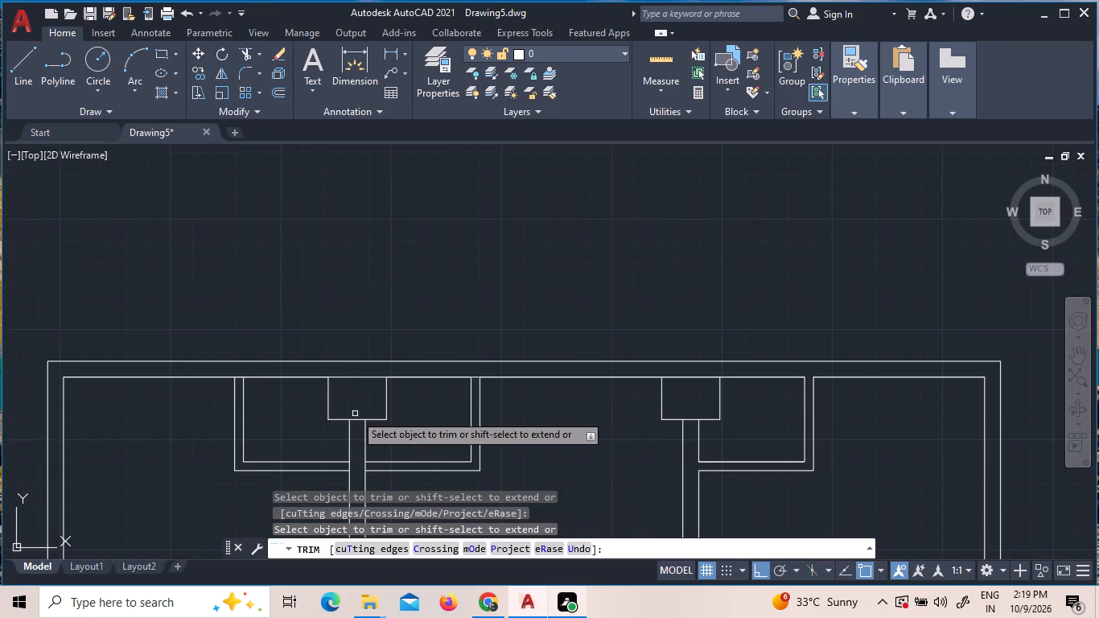
{"action": "scroll", "coordinate": [486, 382], "scroll_direction": "up", "scroll_amount": 2}
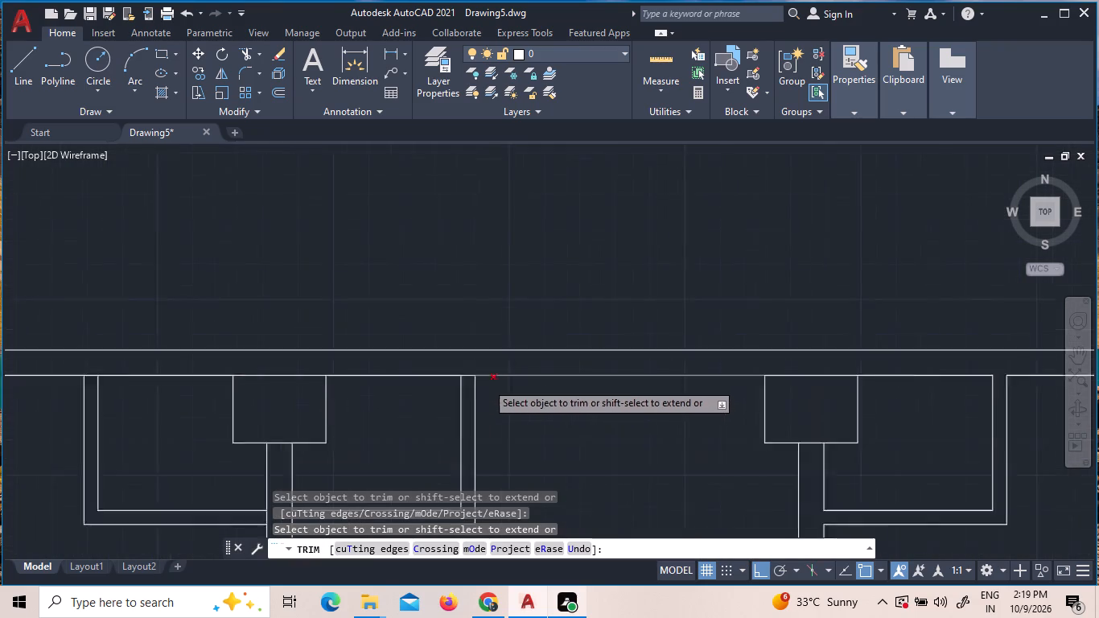
{"action": "scroll", "coordinate": [488, 385], "scroll_direction": "up", "scroll_amount": 2}
{"action": "left_click", "coordinate": [405, 352]}
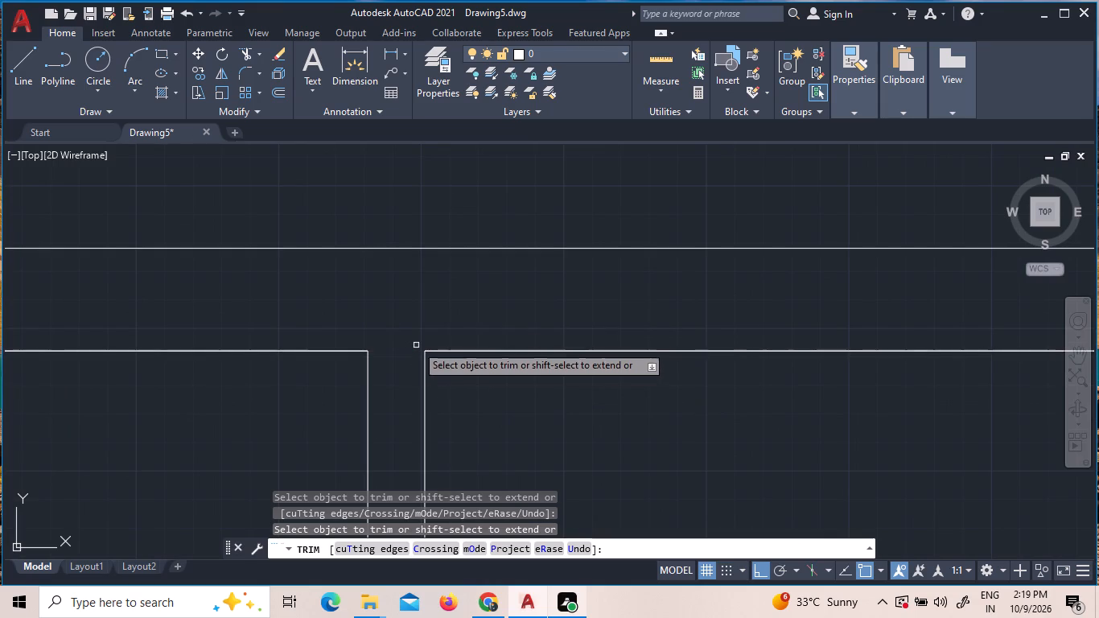
Trim both faces of the left partition between the left enclosure's inner and outer bottom wall lines.
{"action": "scroll", "coordinate": [418, 342], "scroll_direction": "down", "scroll_amount": 4}
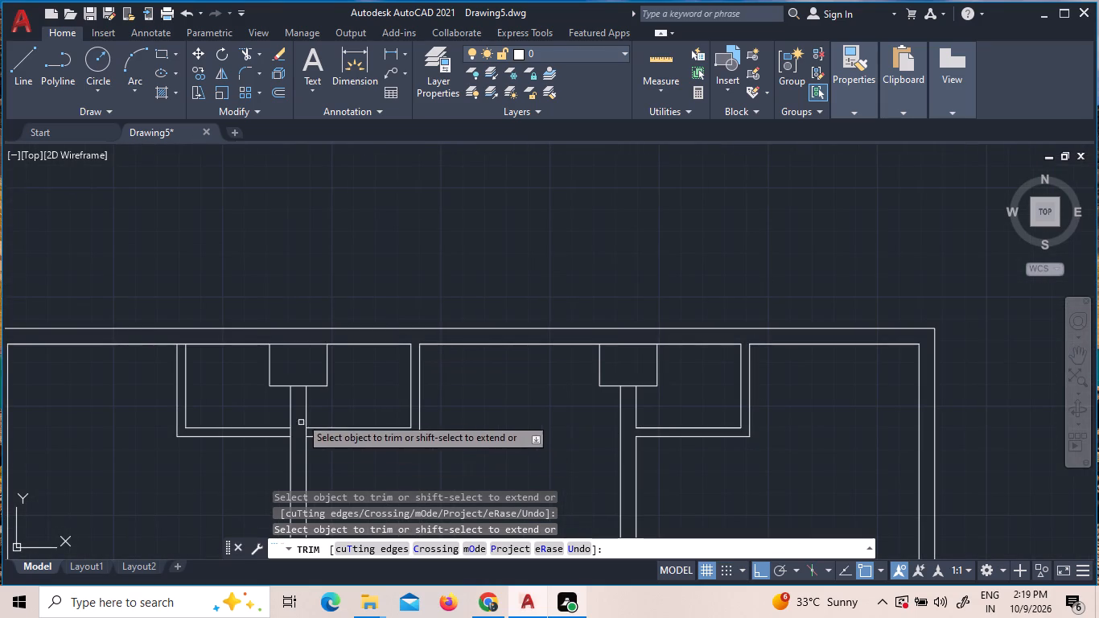
{"action": "scroll", "coordinate": [299, 446], "scroll_direction": "up", "scroll_amount": 4}
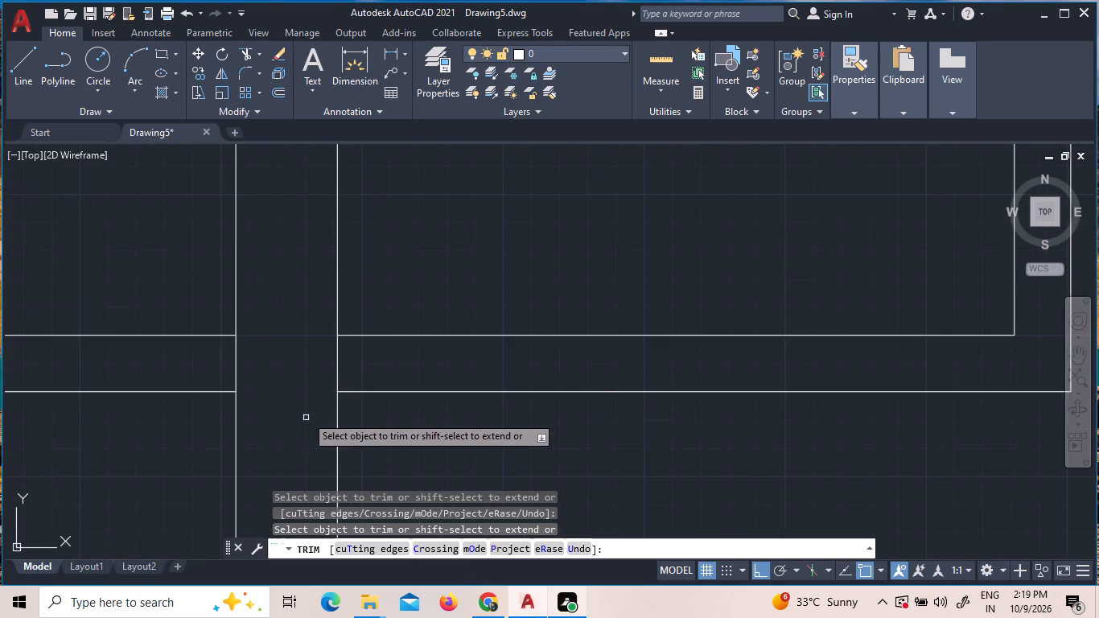
{"action": "left_click", "coordinate": [354, 368]}
{"action": "left_click", "coordinate": [153, 364]}
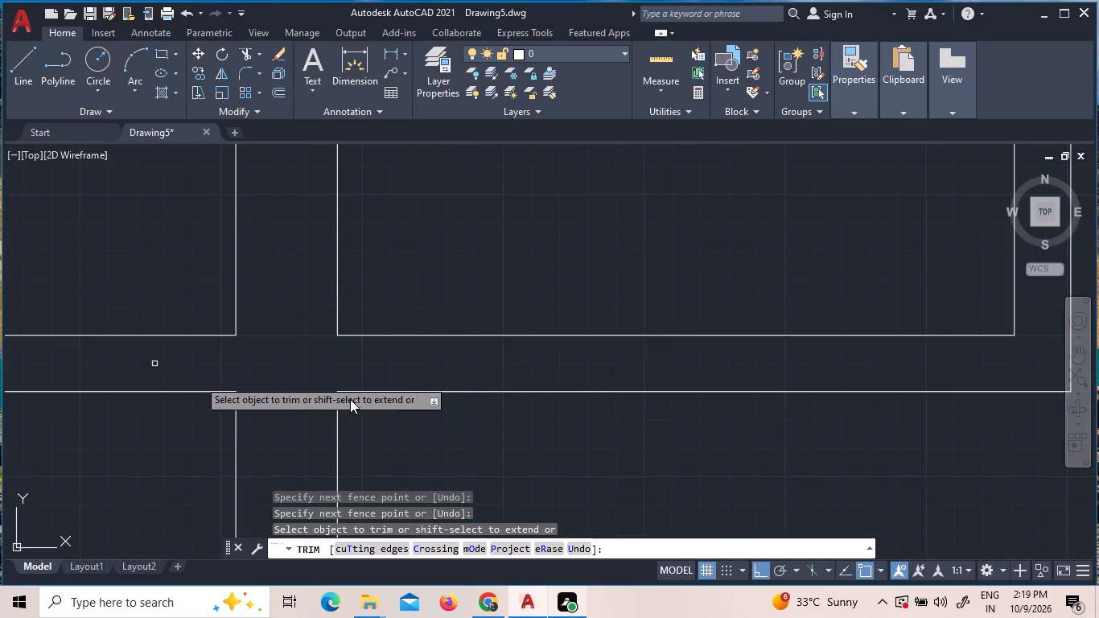
{"action": "scroll", "coordinate": [388, 448], "scroll_direction": "down", "scroll_amount": 3}
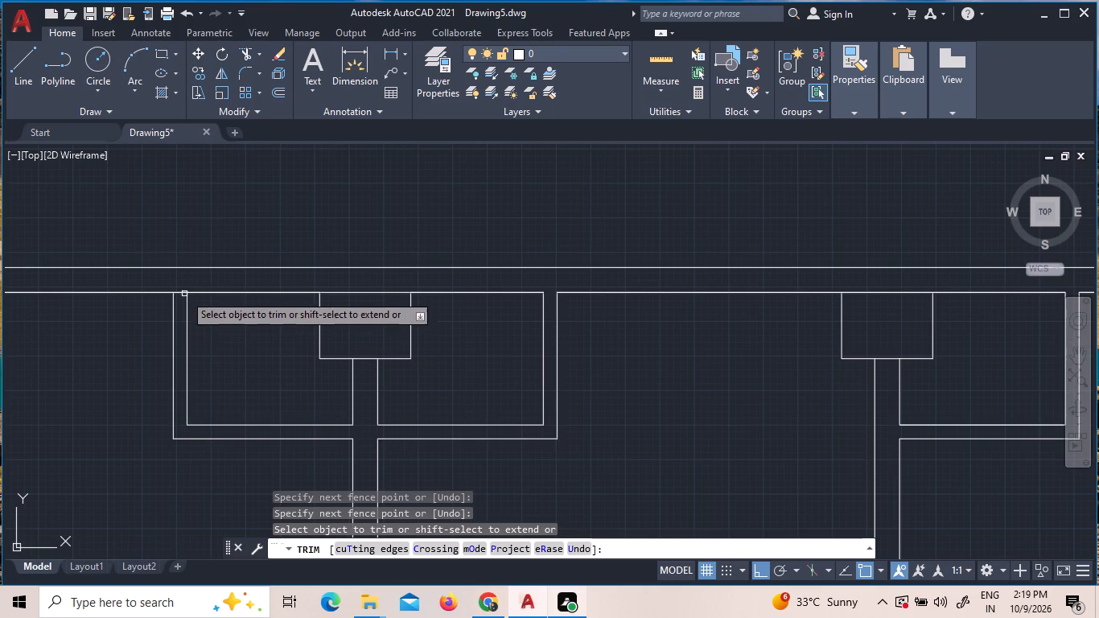
Trim the inner top wall line between the two faces of the left enclosure's left wall.
{"action": "left_click", "coordinate": [180, 292]}
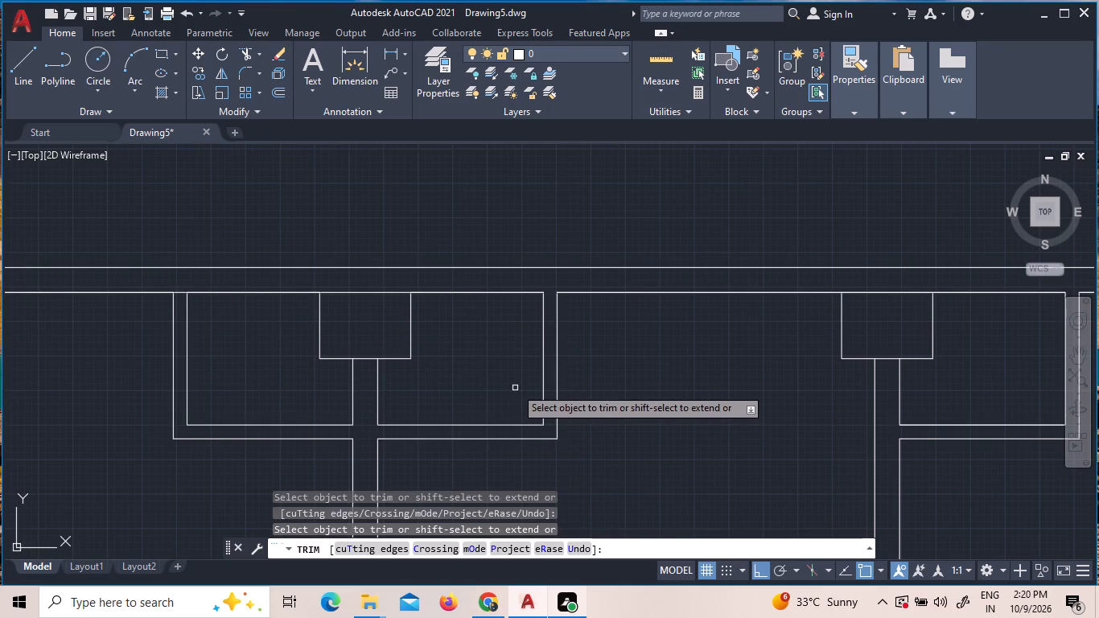
{"action": "scroll", "coordinate": [504, 379], "scroll_direction": "down", "scroll_amount": 1}
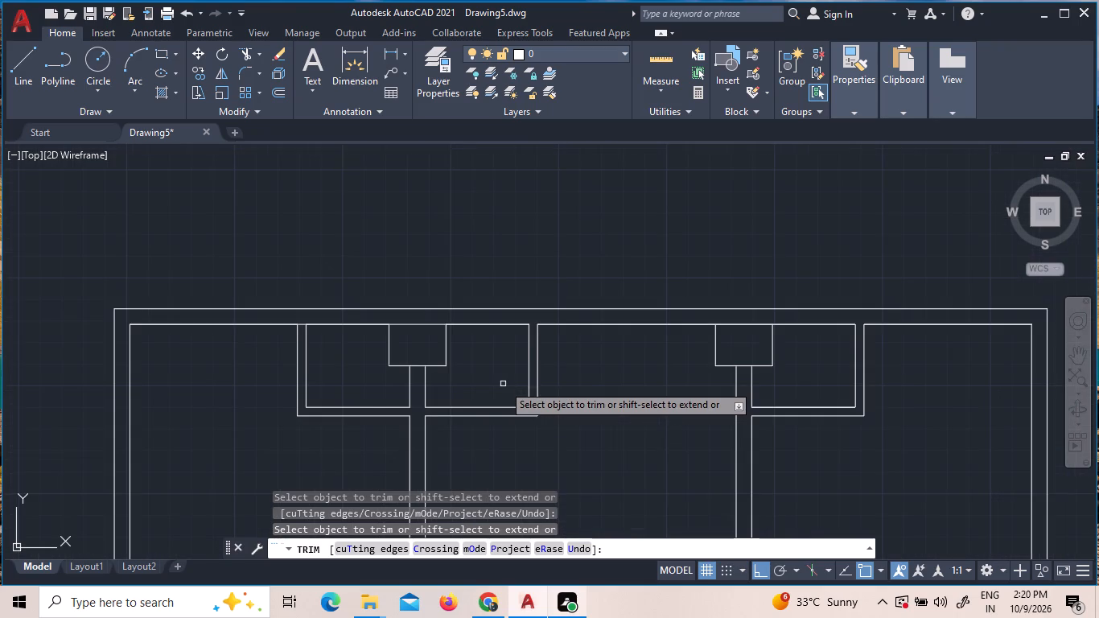
{"action": "scroll", "coordinate": [503, 384], "scroll_direction": "down", "scroll_amount": 2}
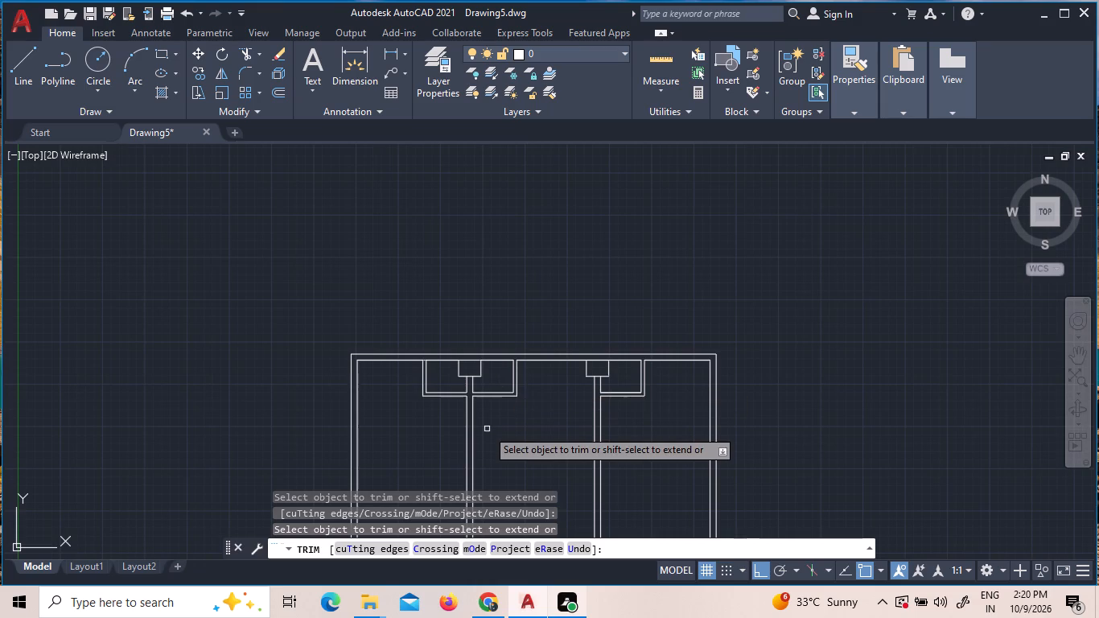
{"action": "scroll", "coordinate": [491, 400], "scroll_direction": "down", "scroll_amount": 1}
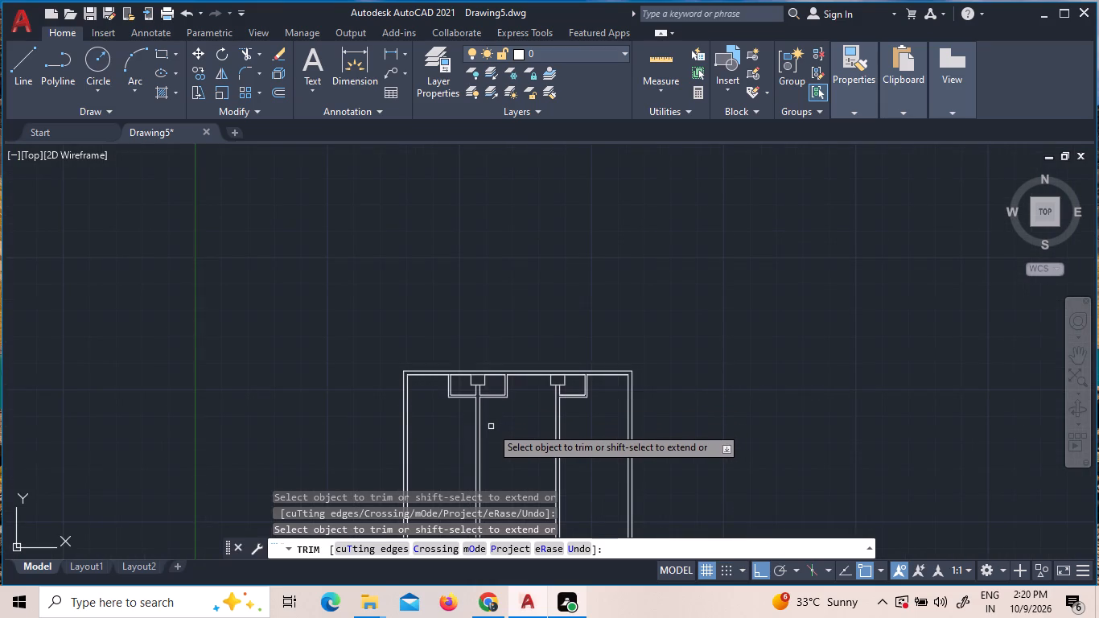
{"action": "scroll", "coordinate": [494, 428], "scroll_direction": "up", "scroll_amount": 3}
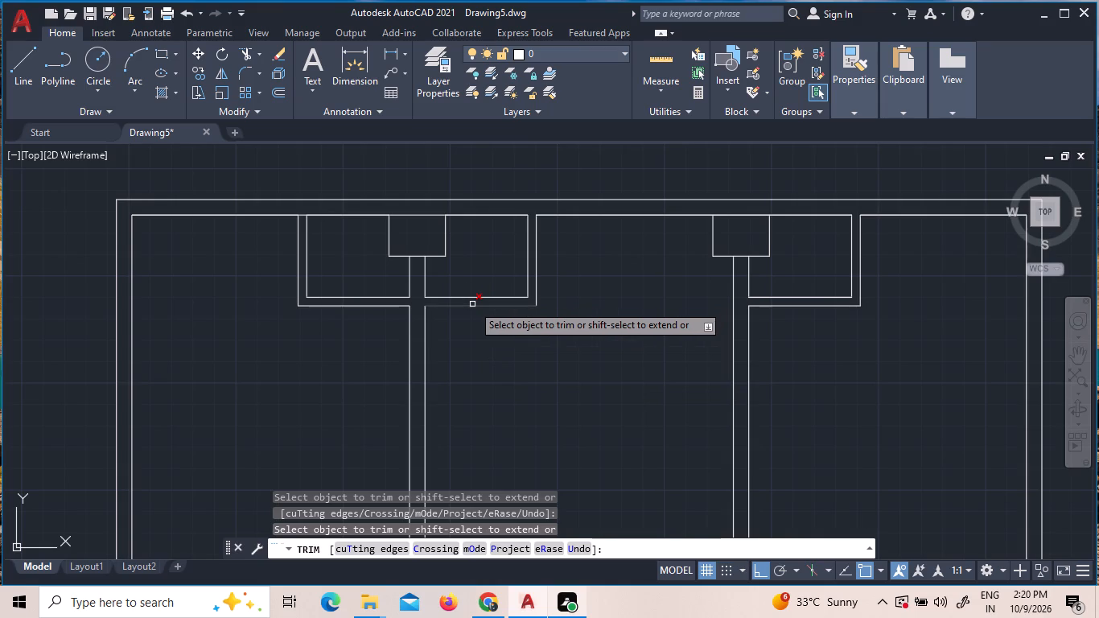
{"action": "scroll", "coordinate": [463, 378], "scroll_direction": "down", "scroll_amount": 2}
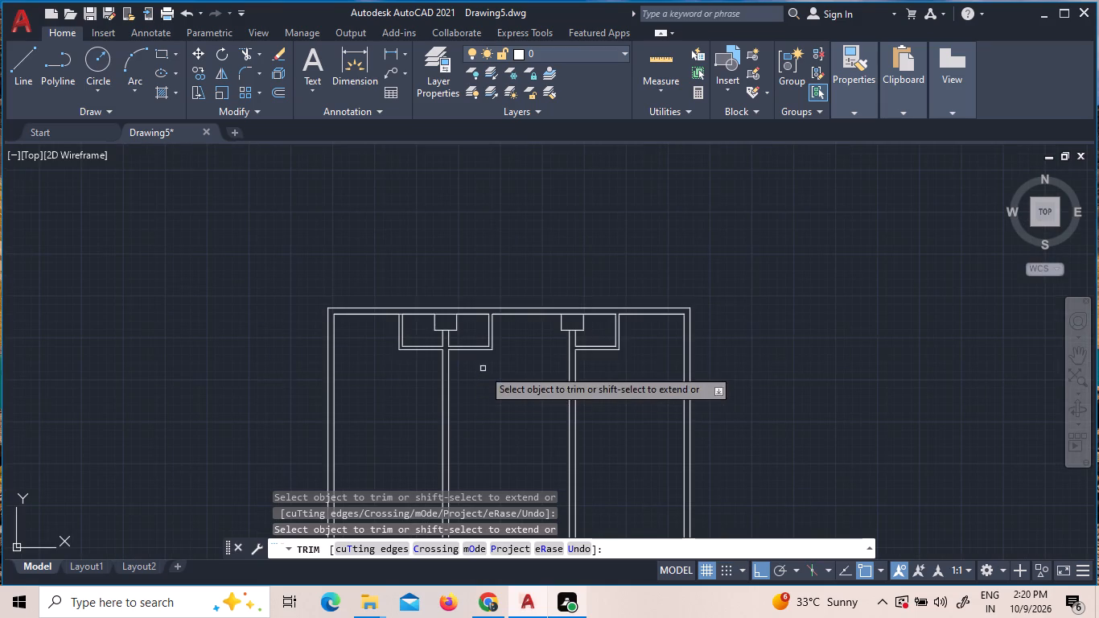
{"action": "middle_click_drag", "start_coordinate": [641, 369], "coordinate": [607, 280]}
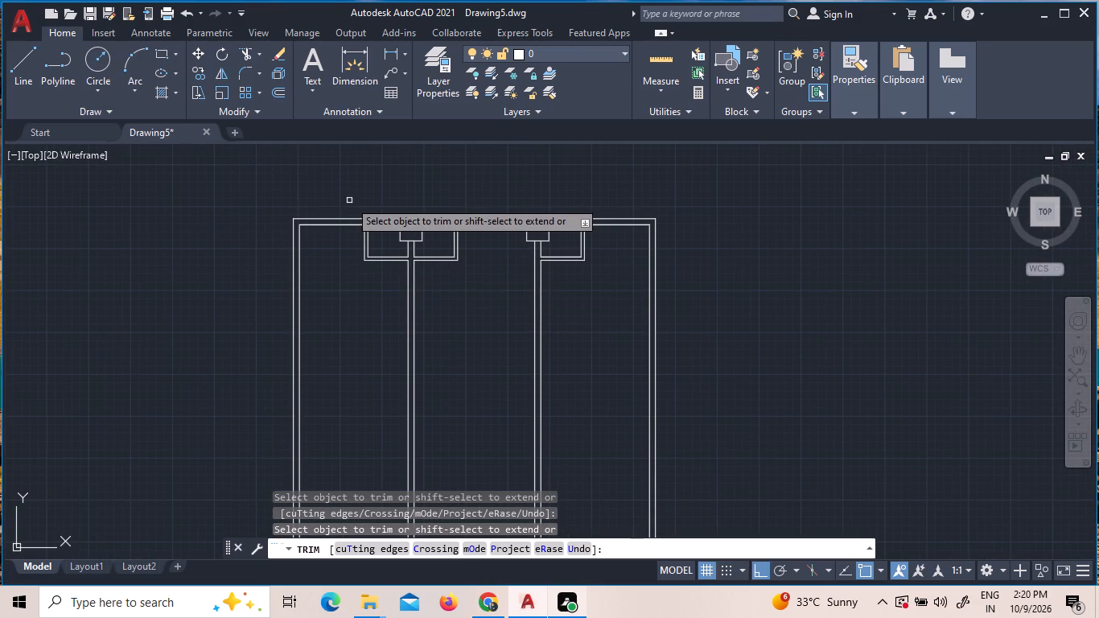
{"action": "scroll", "coordinate": [352, 216], "scroll_direction": "up", "scroll_amount": 2}
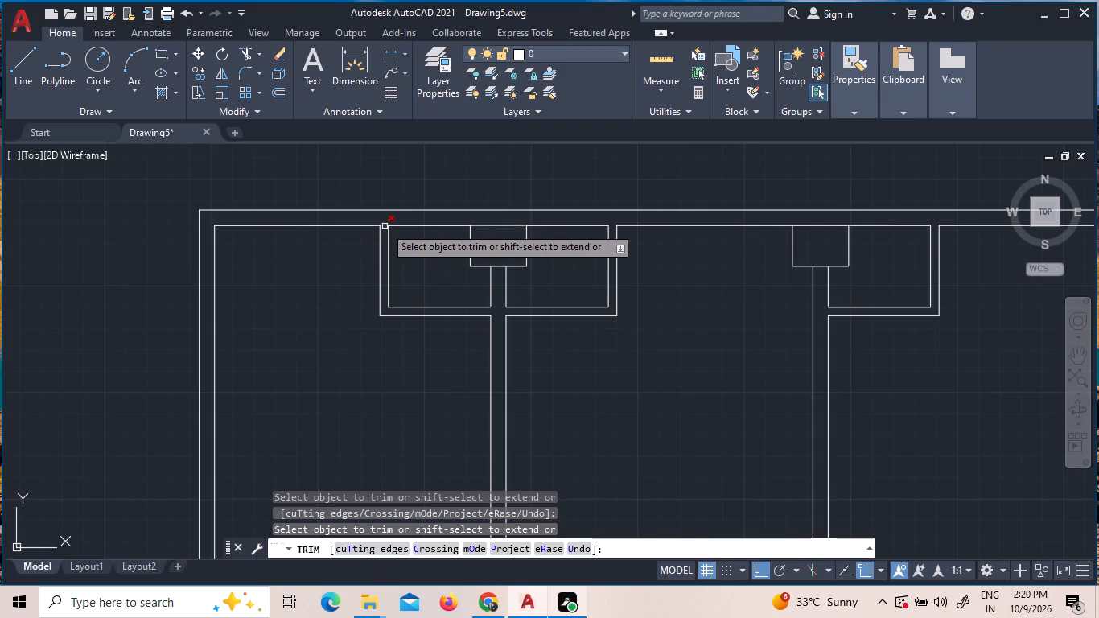
{"action": "left_click", "coordinate": [385, 226]}
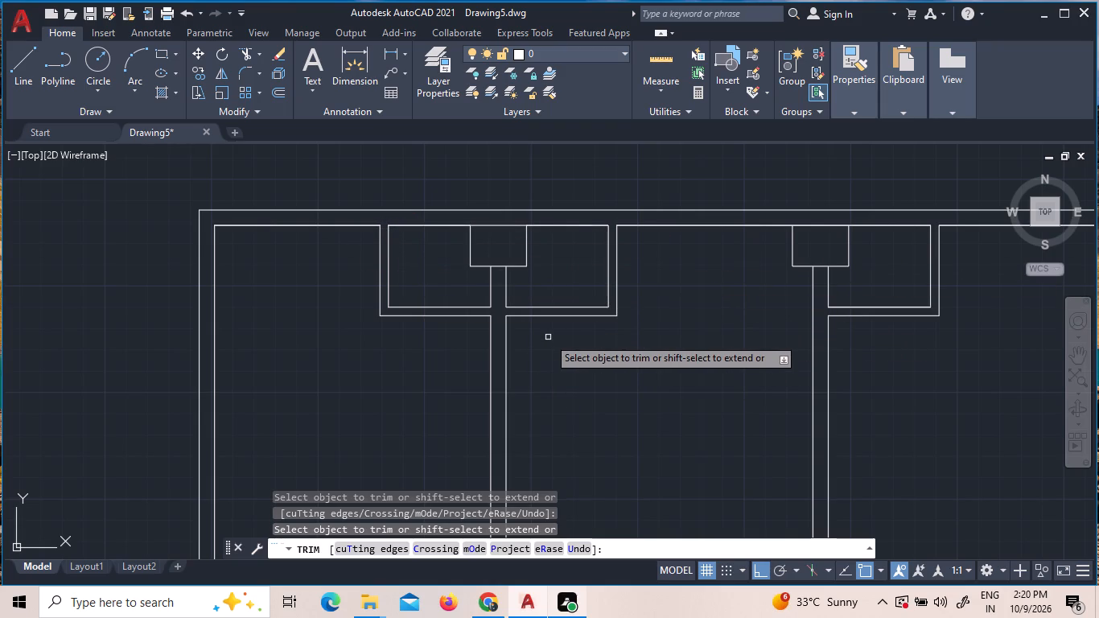
{"action": "scroll", "coordinate": [554, 337], "scroll_direction": "down", "scroll_amount": 3}
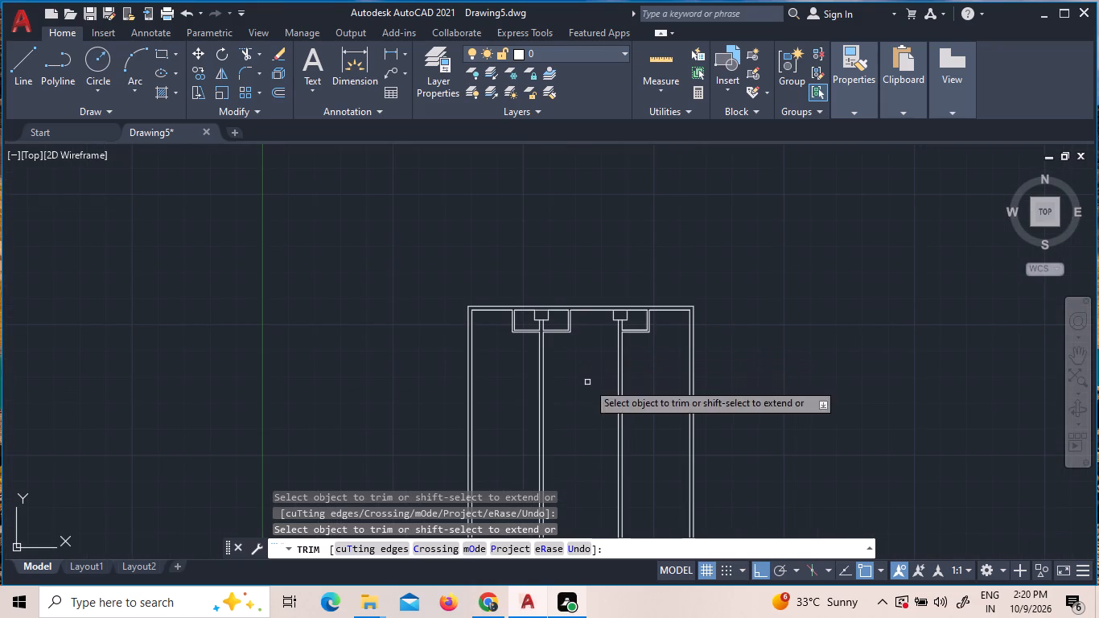
{"action": "middle_click_drag", "start_coordinate": [587, 383], "coordinate": [519, 355]}
{"action": "scroll", "coordinate": [519, 355], "scroll_direction": "up", "scroll_amount": 2}
{"action": "middle_click_drag", "start_coordinate": [518, 357], "coordinate": [521, 398]}
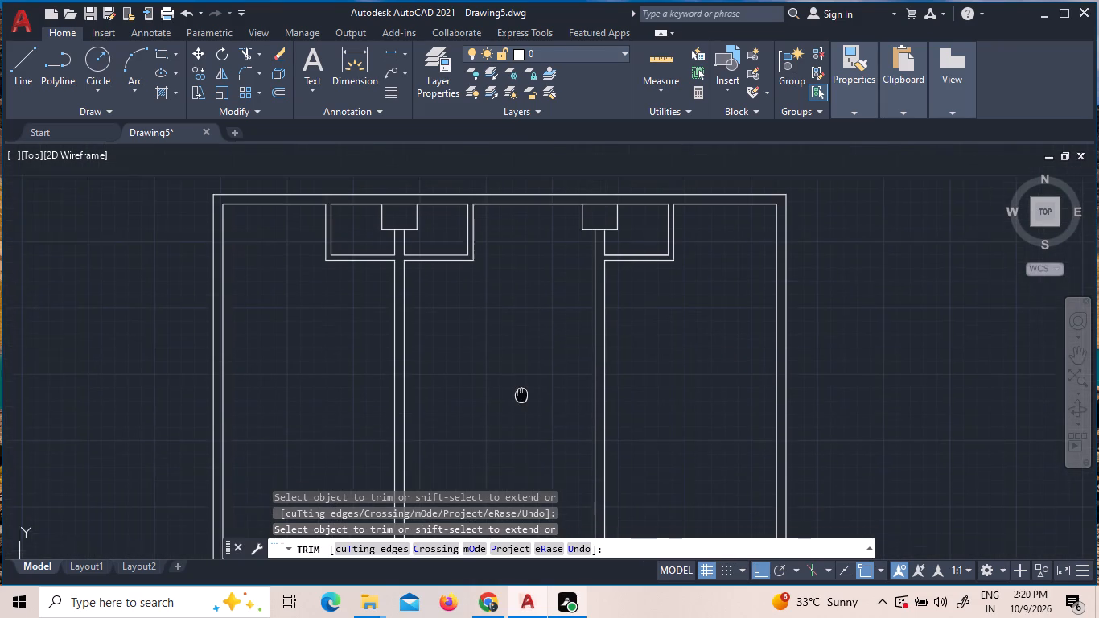
{"action": "middle_click_drag", "start_coordinate": [521, 398], "coordinate": [521, 406]}
{"action": "key", "text": "Escape"}
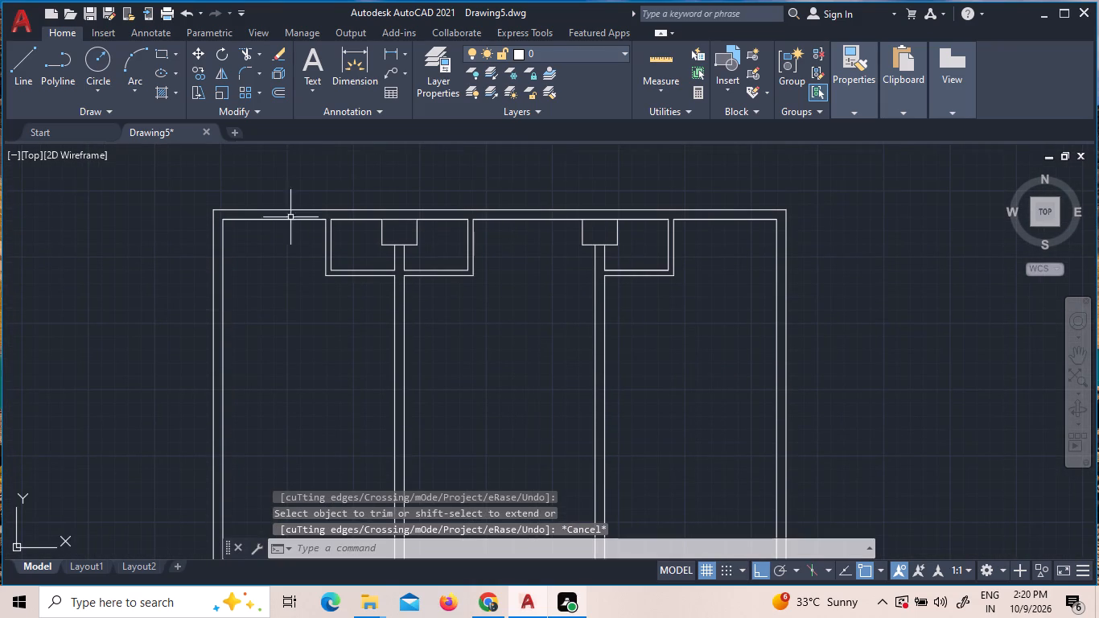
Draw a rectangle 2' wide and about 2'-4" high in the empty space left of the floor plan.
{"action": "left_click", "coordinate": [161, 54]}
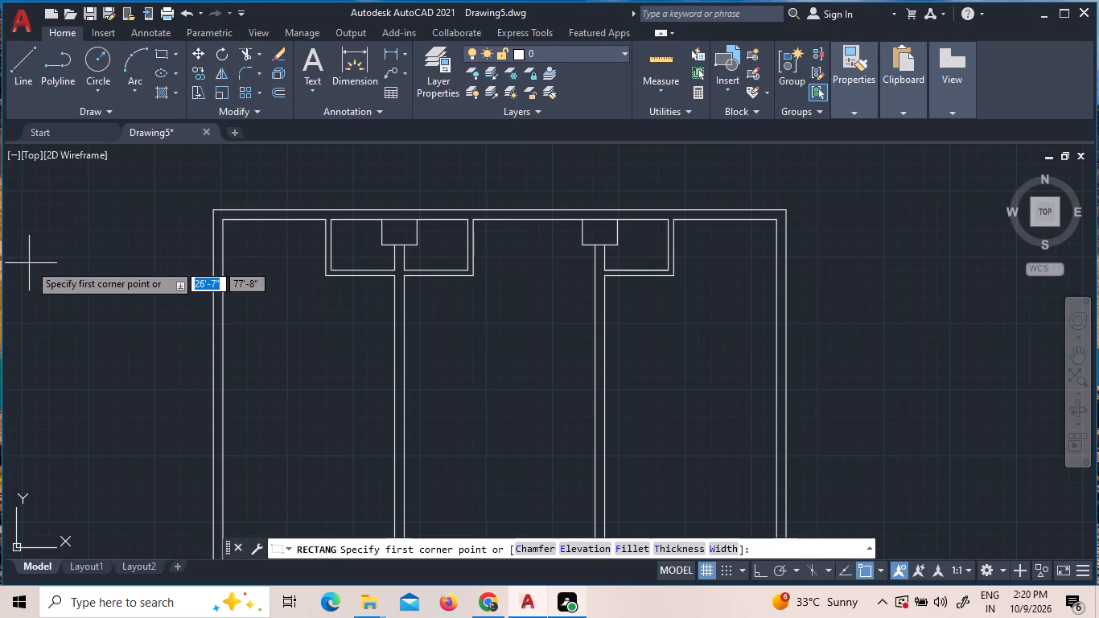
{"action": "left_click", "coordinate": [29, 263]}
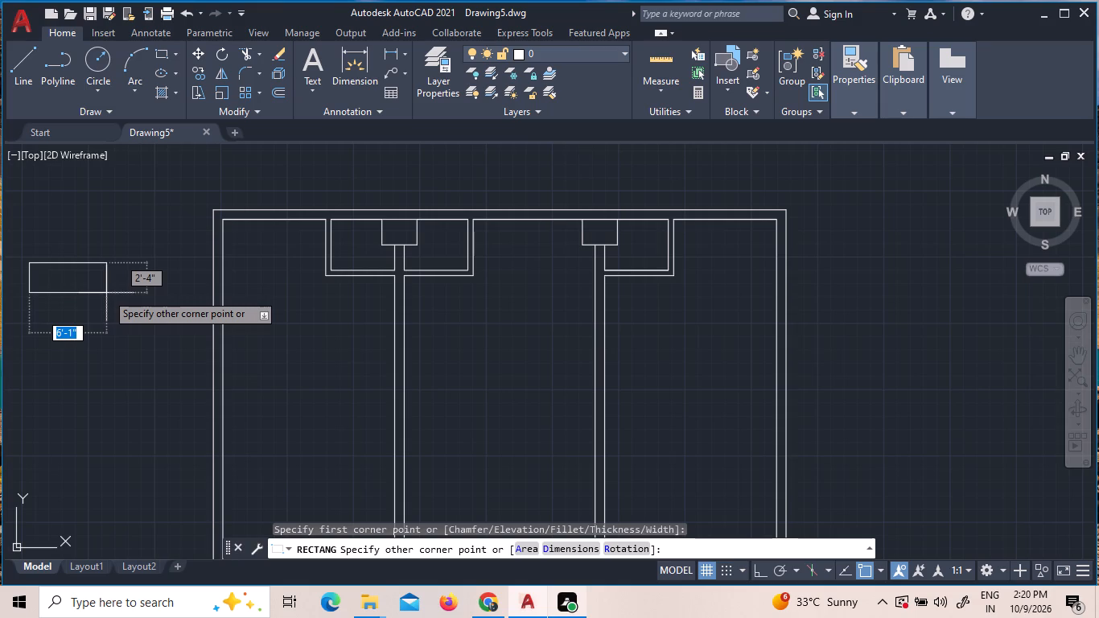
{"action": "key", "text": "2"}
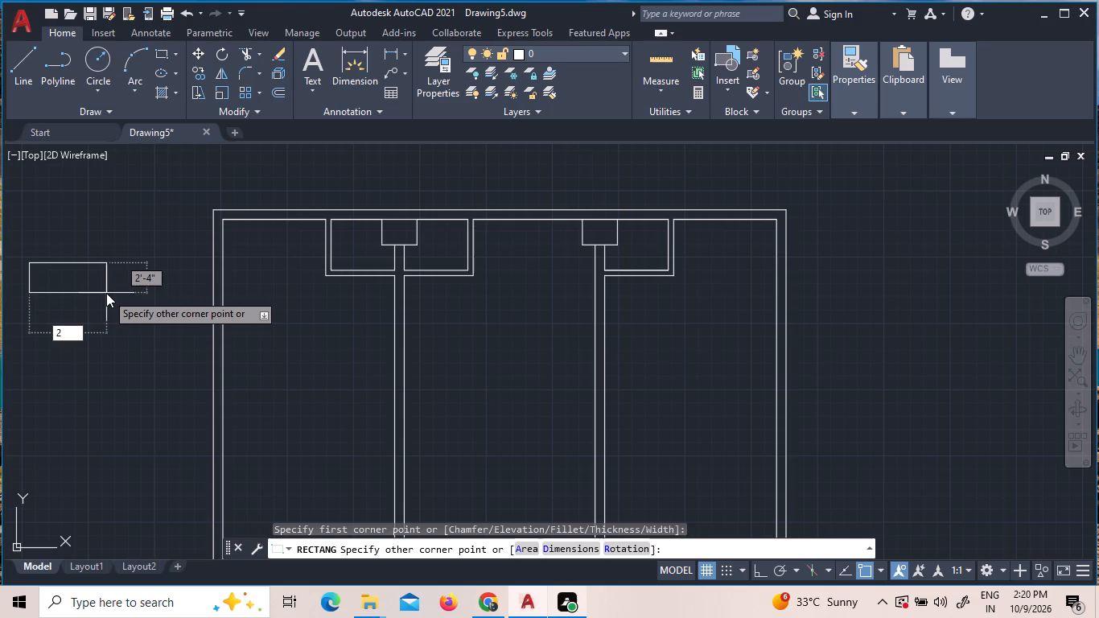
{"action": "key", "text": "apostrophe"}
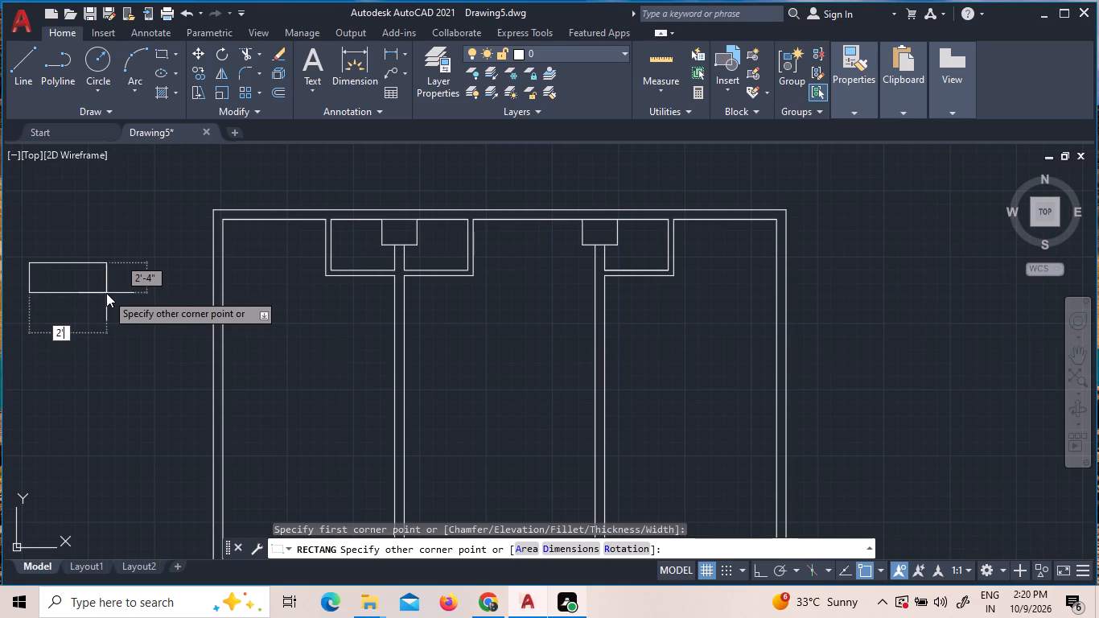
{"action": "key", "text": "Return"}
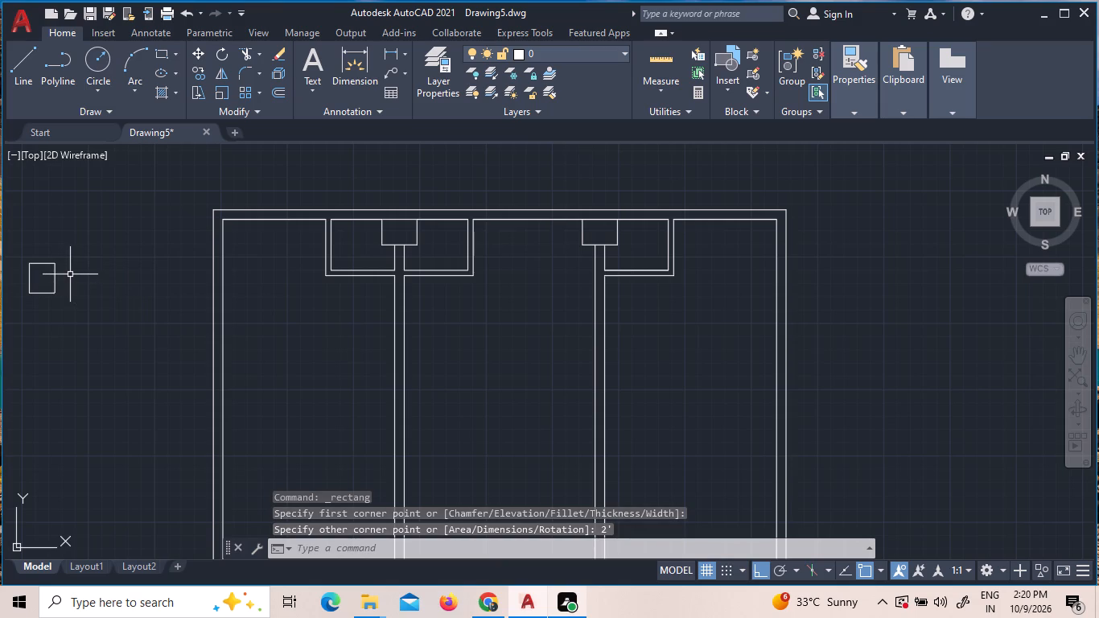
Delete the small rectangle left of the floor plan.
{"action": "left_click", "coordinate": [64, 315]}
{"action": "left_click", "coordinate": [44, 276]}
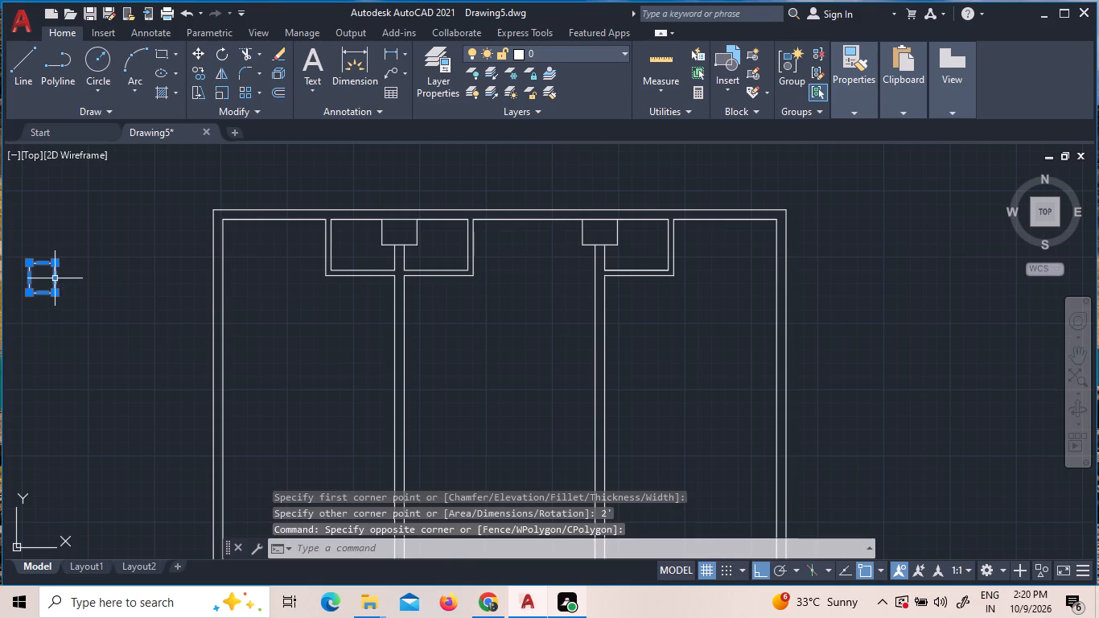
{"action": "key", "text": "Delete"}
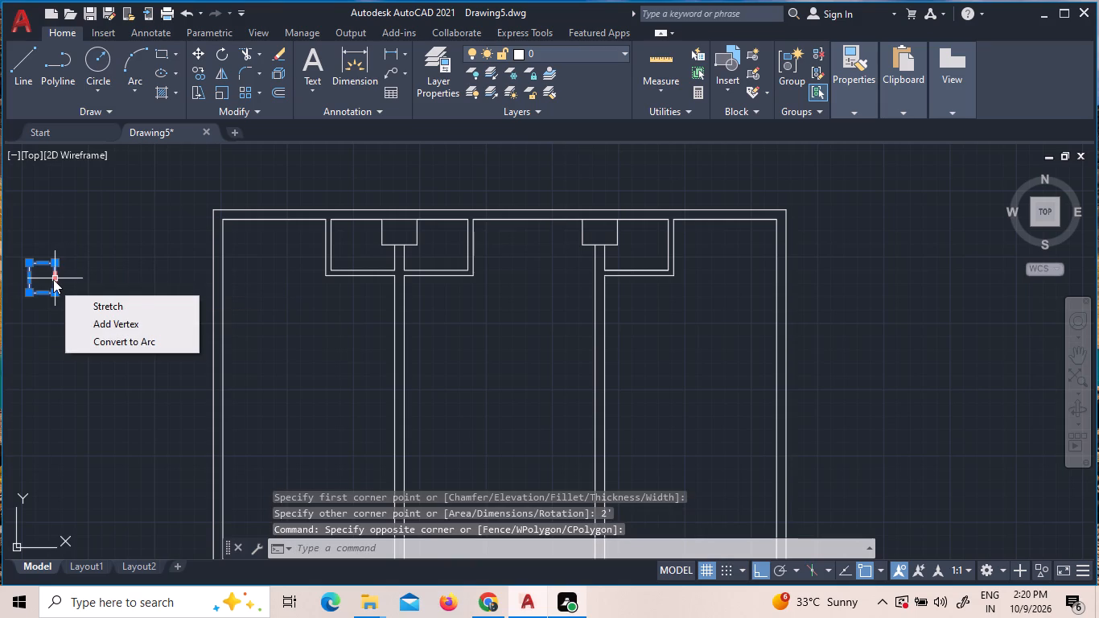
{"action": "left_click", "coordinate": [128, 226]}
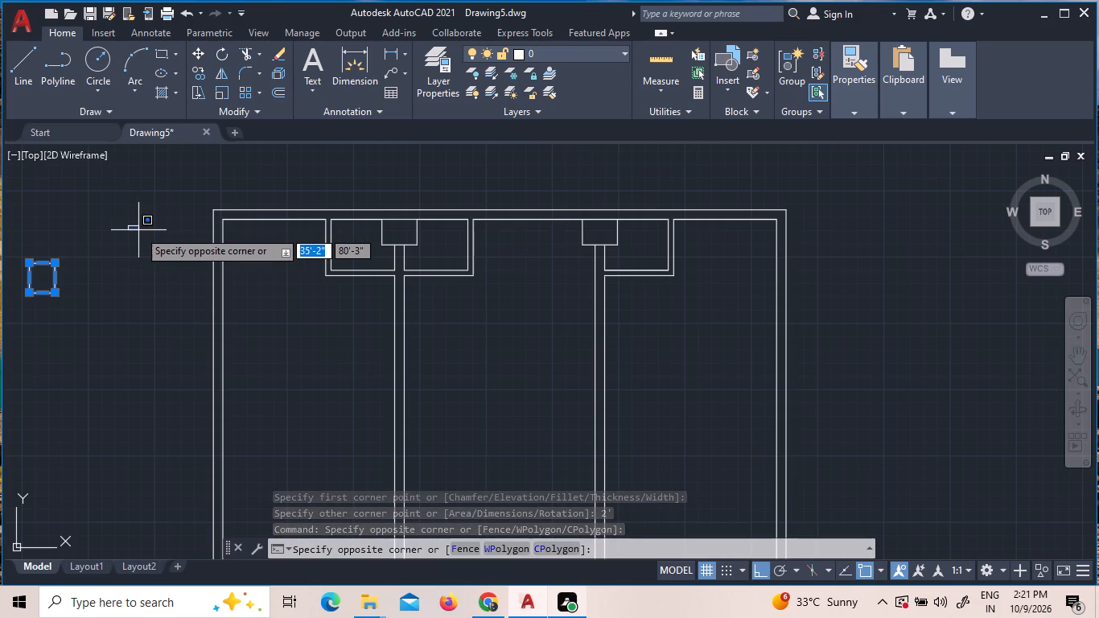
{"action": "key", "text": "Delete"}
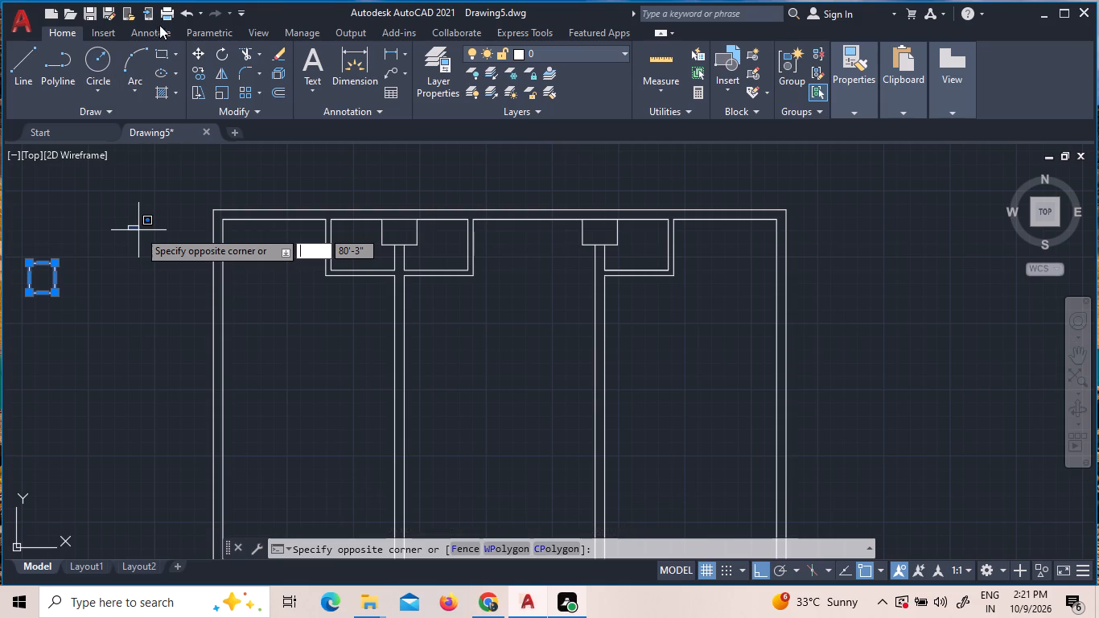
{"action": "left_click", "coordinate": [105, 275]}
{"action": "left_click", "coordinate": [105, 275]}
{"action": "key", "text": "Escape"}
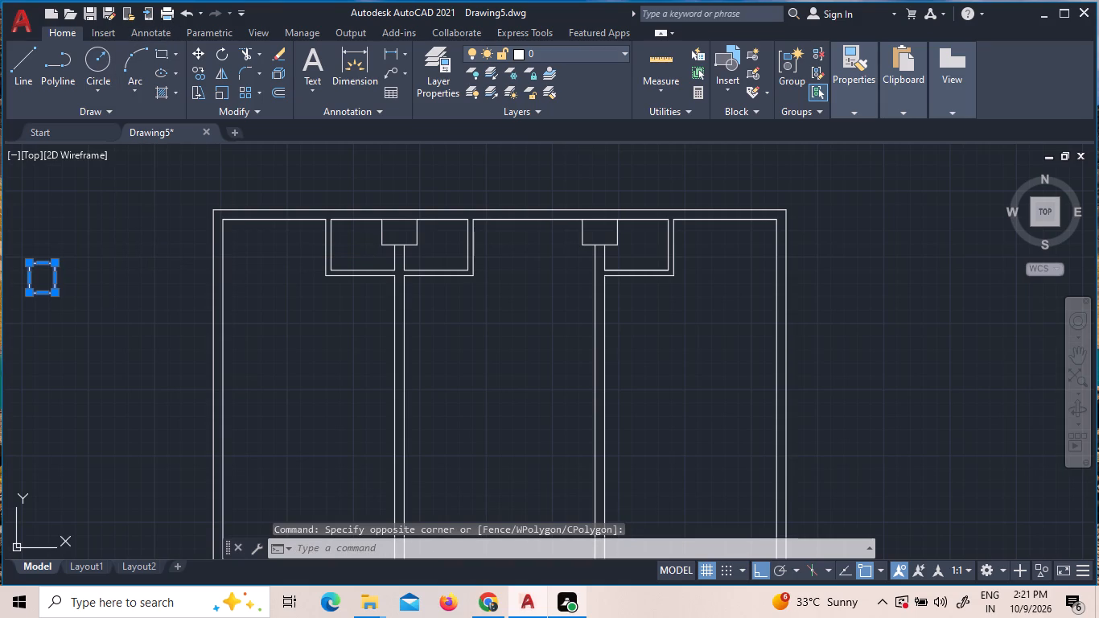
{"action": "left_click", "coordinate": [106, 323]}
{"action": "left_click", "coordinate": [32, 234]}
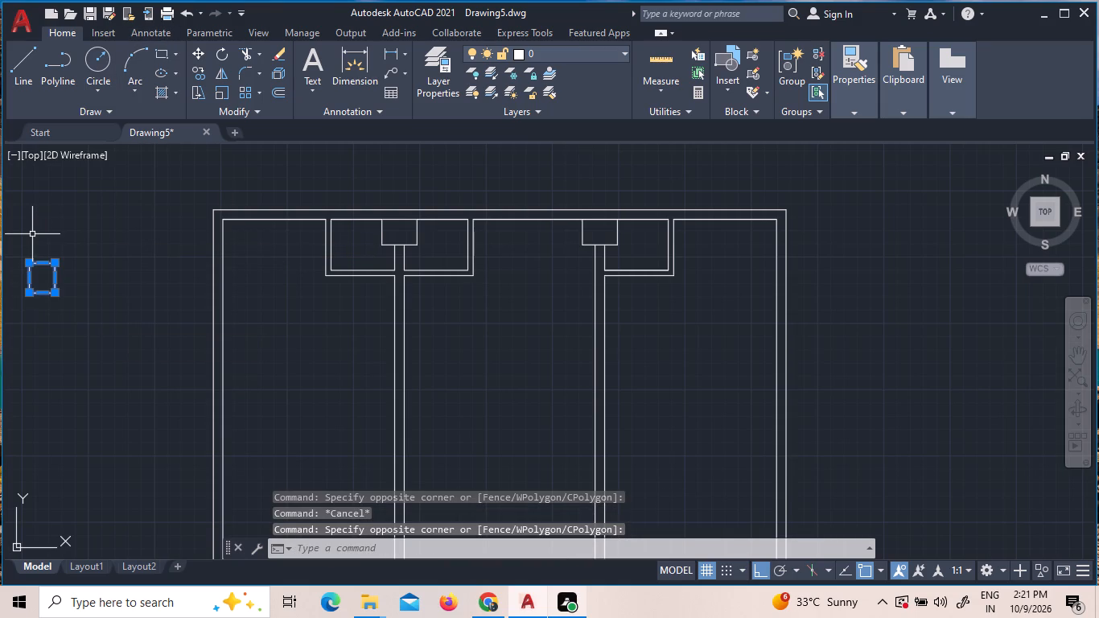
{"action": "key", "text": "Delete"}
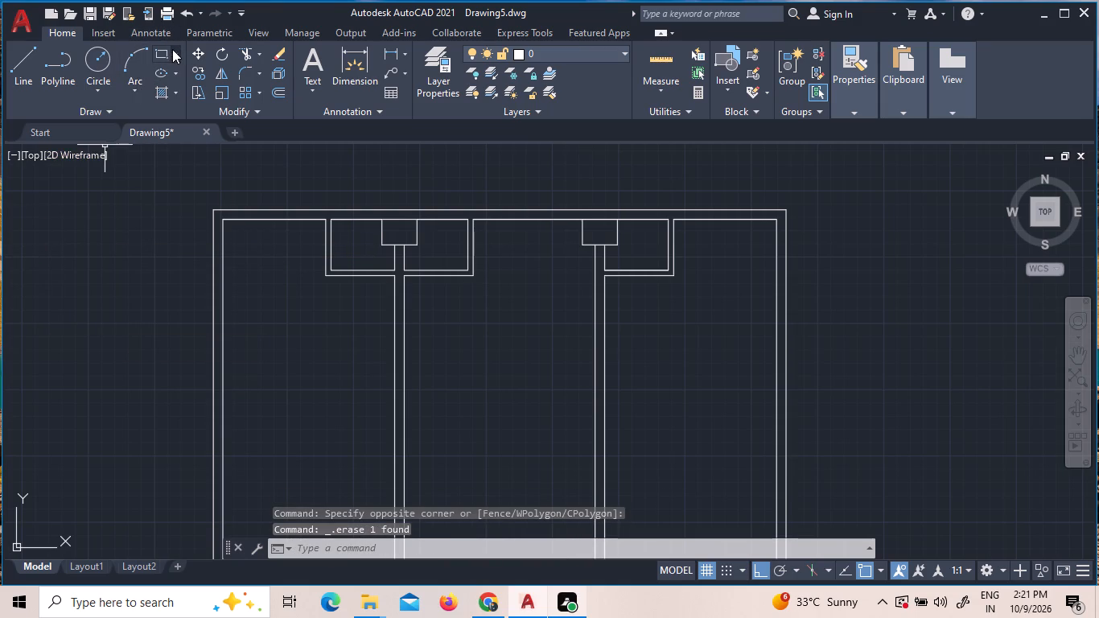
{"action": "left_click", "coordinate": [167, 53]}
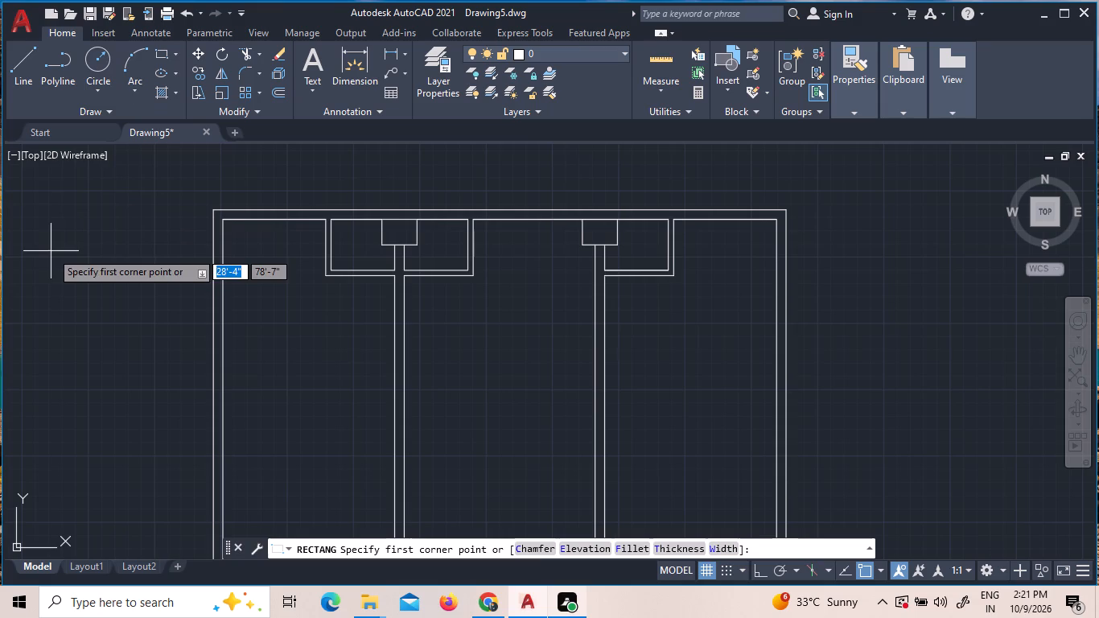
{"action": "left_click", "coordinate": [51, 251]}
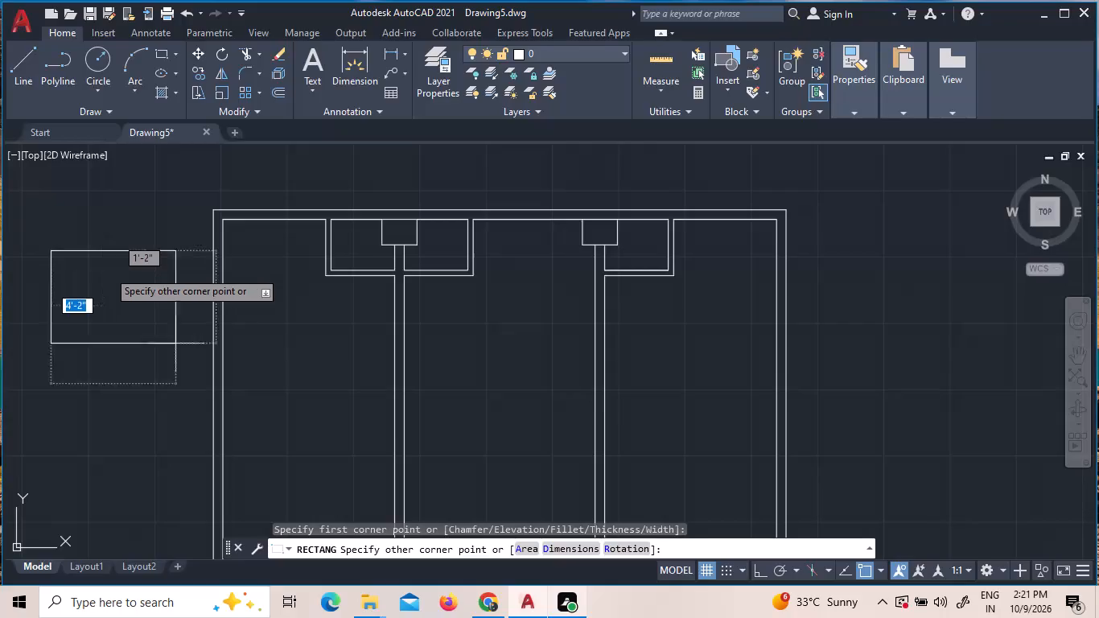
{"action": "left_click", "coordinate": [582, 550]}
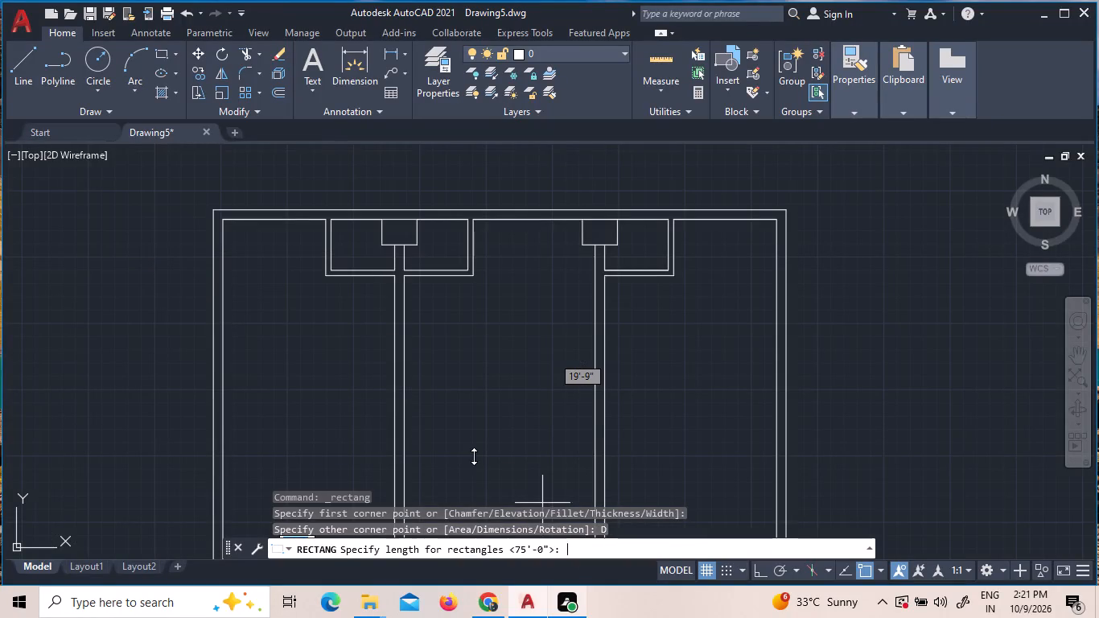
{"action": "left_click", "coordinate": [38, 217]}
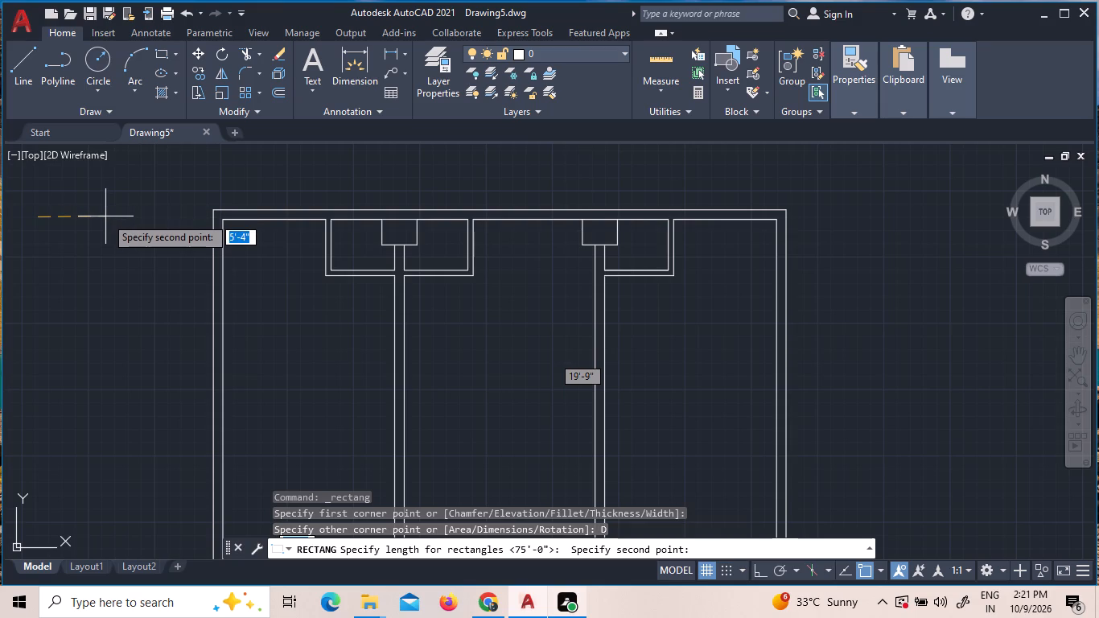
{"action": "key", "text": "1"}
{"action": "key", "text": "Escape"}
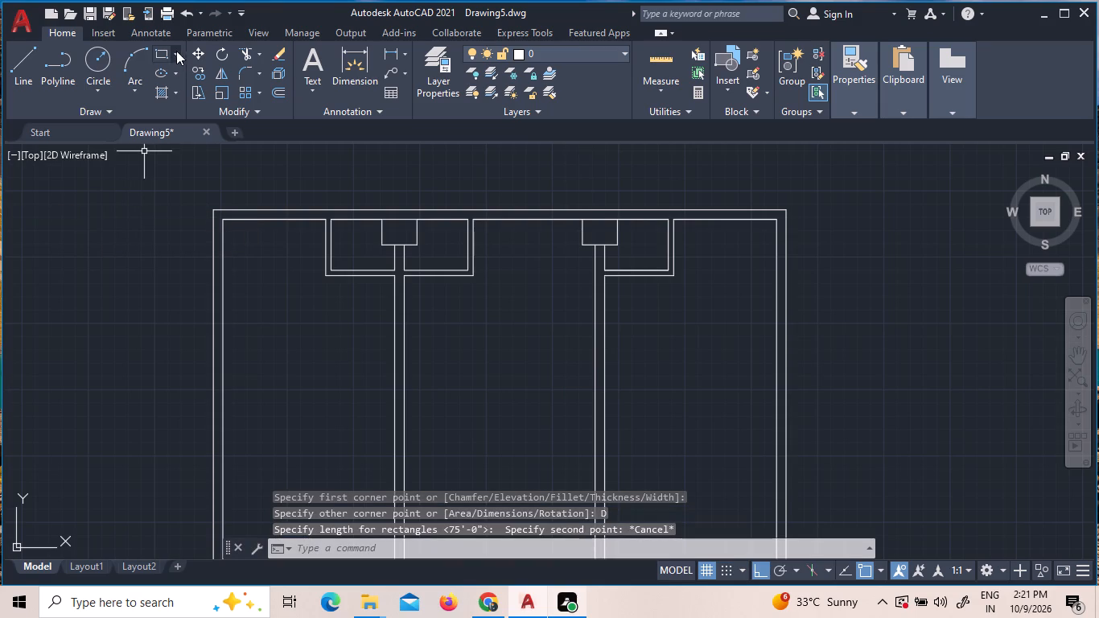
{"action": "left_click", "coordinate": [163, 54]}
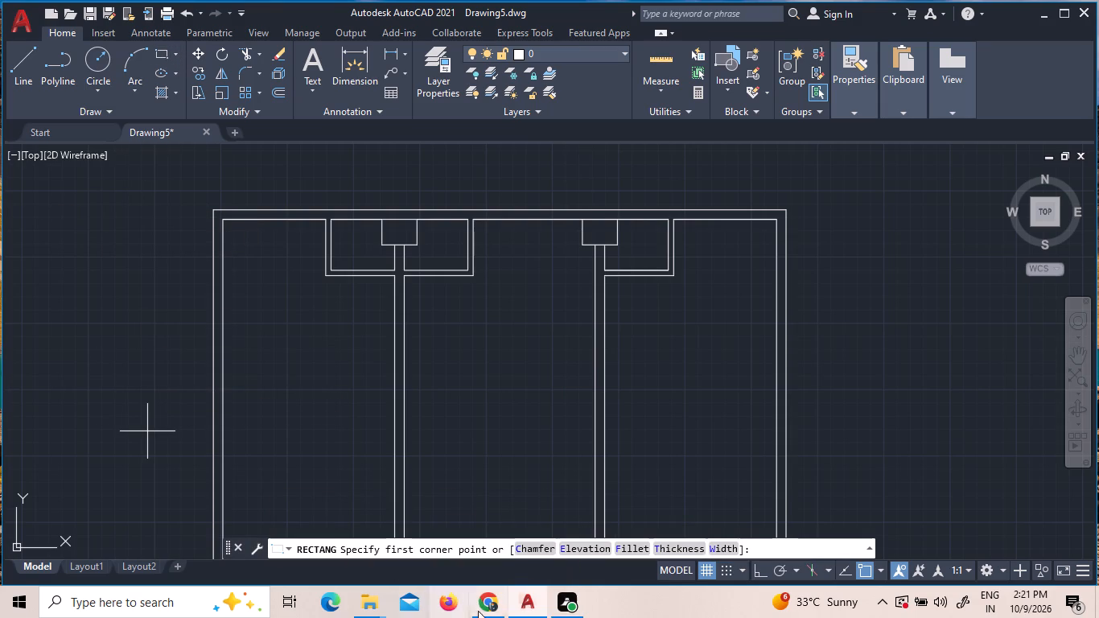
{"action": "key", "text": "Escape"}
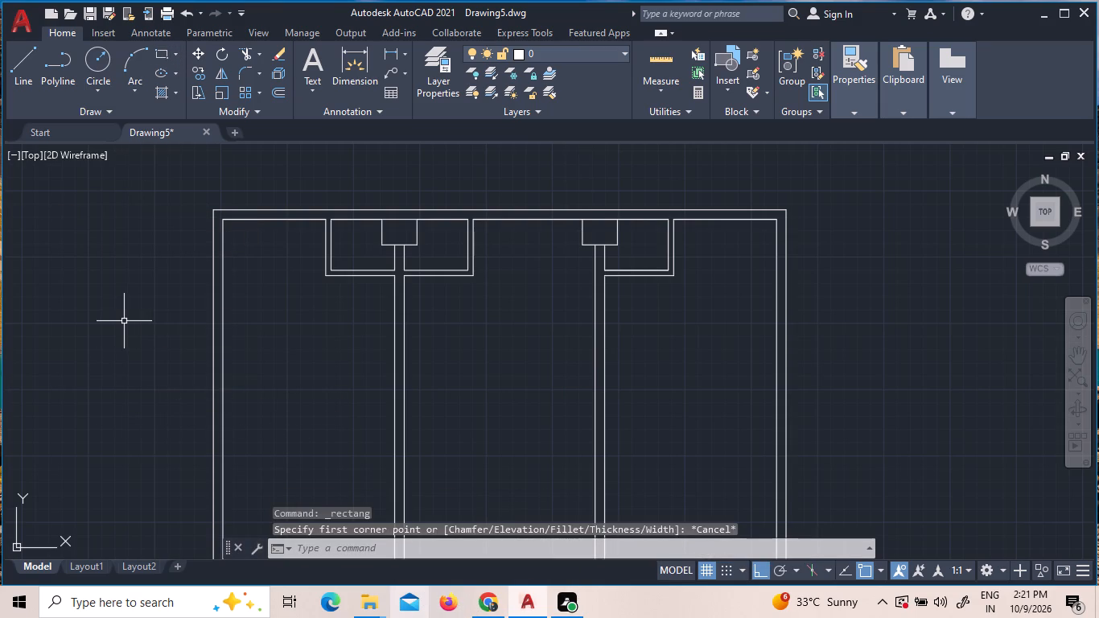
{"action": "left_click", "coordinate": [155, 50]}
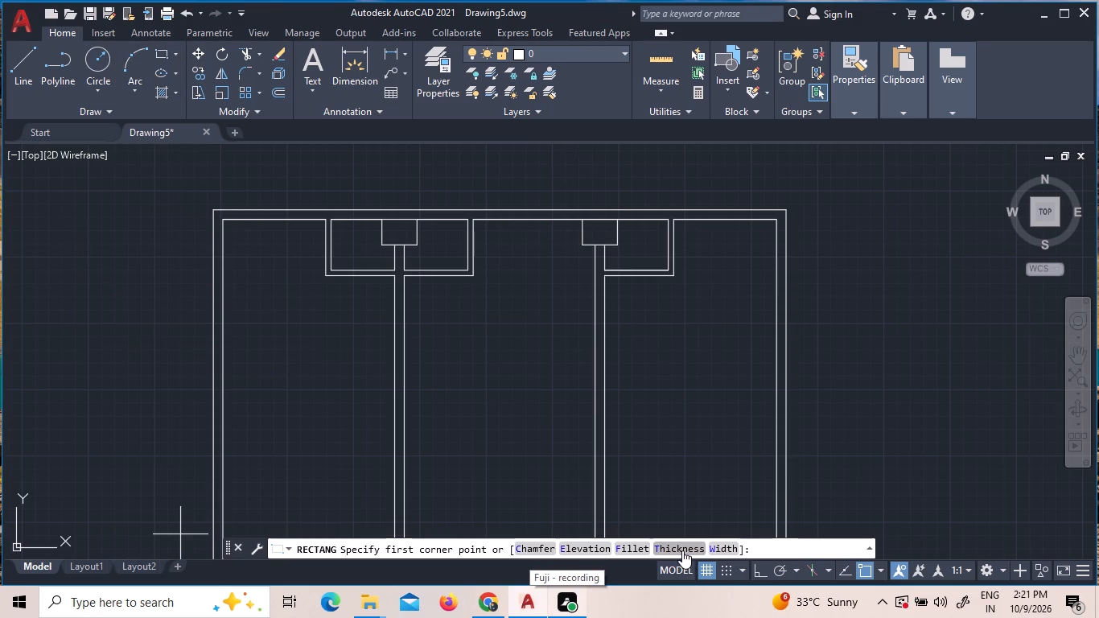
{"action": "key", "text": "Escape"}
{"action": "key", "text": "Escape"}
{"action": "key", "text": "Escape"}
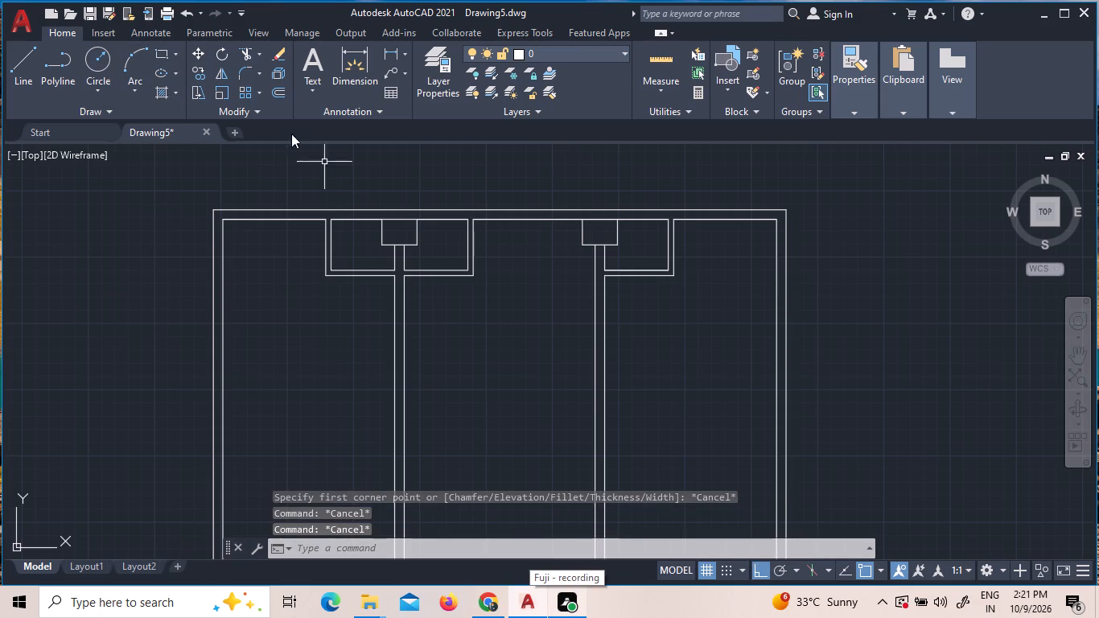
Draw a rectangle 2' long and 9" wide in the empty space left of the floor plan.
{"action": "left_click", "coordinate": [173, 49]}
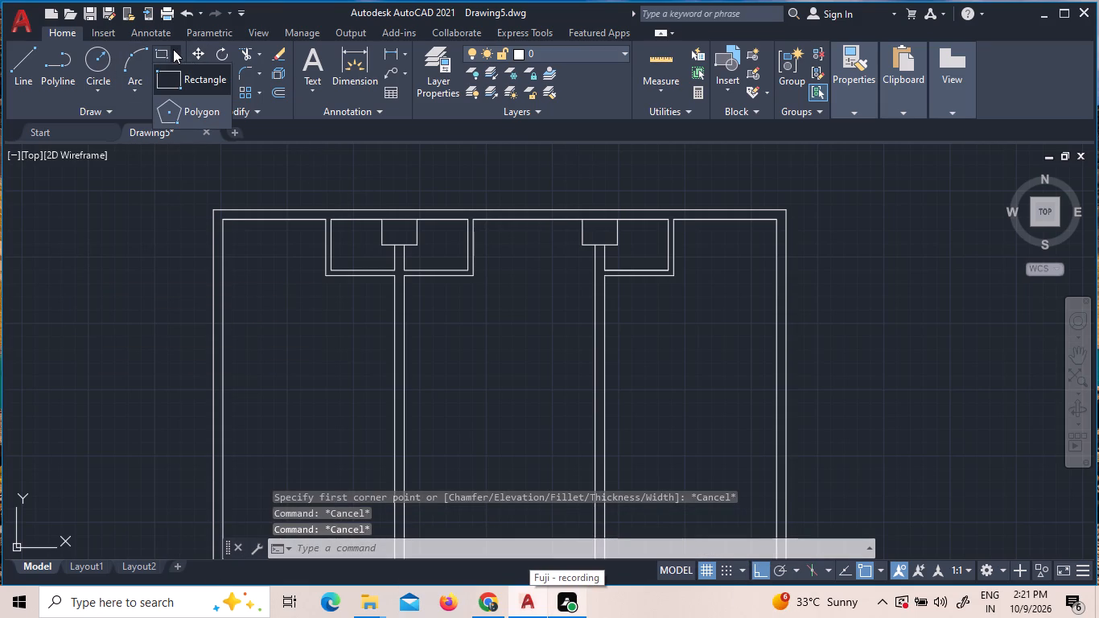
{"action": "left_click", "coordinate": [174, 70]}
{"action": "left_click", "coordinate": [56, 266]}
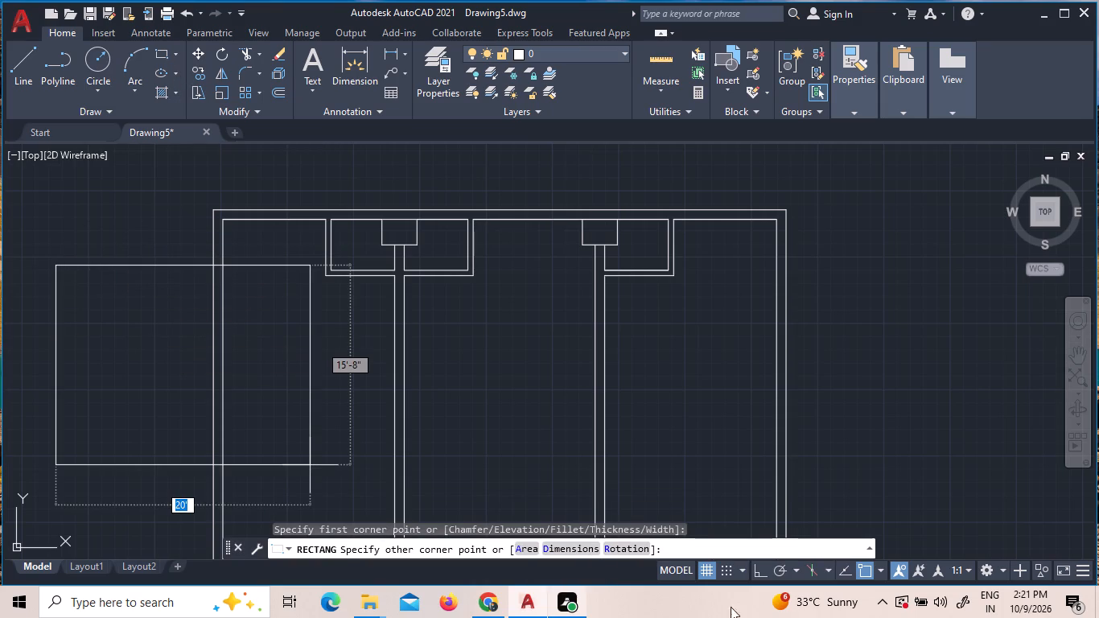
{"action": "left_click", "coordinate": [589, 548]}
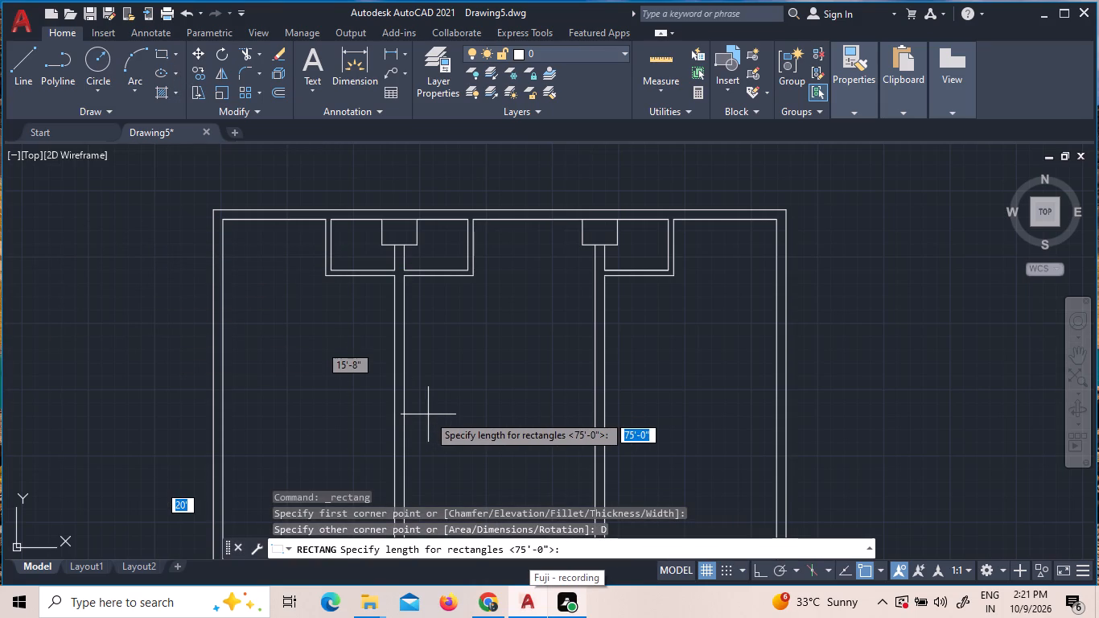
{"action": "type", "text": "2'"}
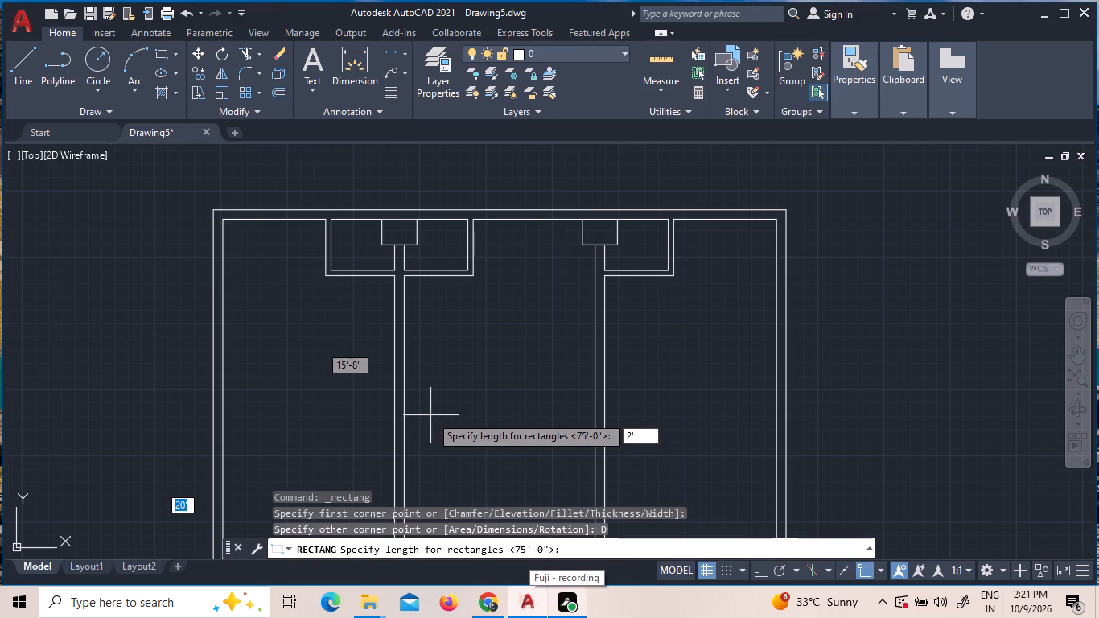
{"action": "key", "text": "Return"}
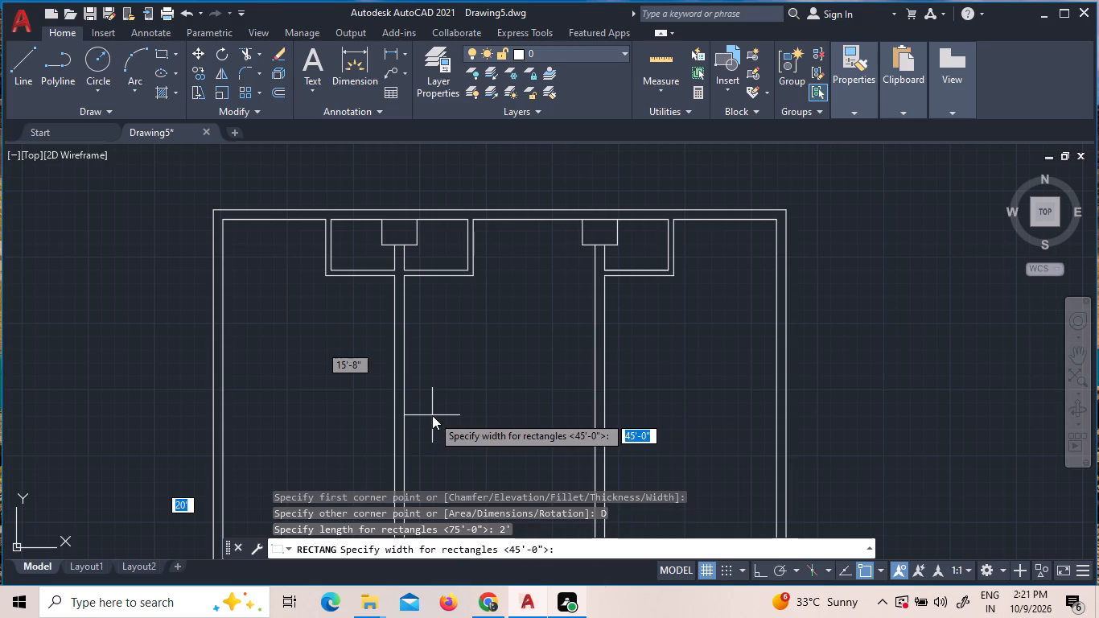
{"action": "key", "text": "9"}
{"action": "key", "text": "shift+quotedbl"}
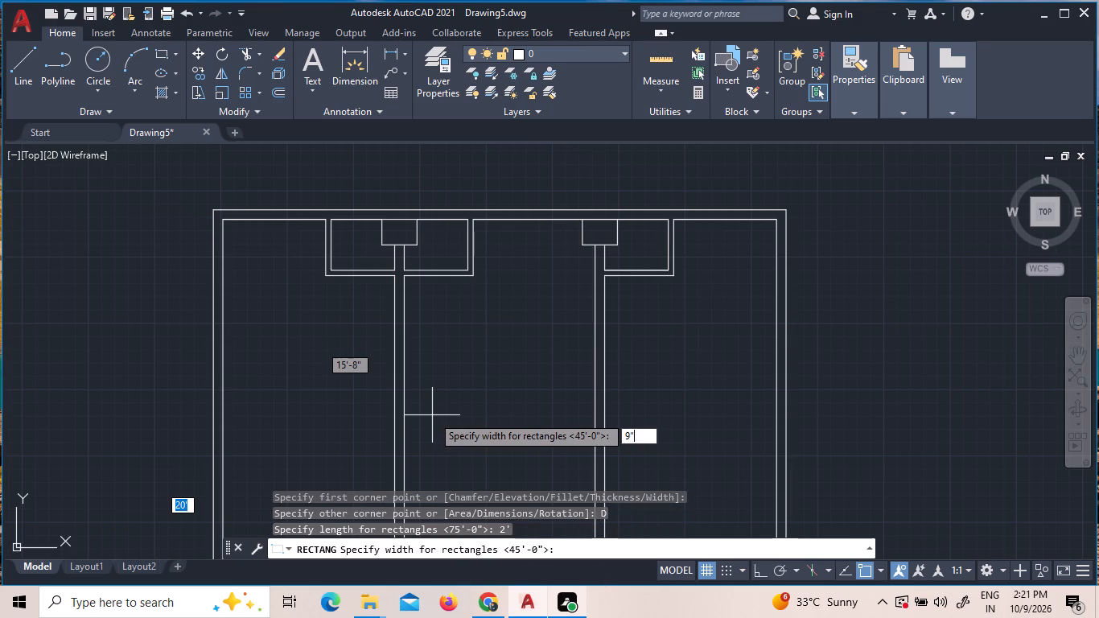
{"action": "key", "text": "Return"}
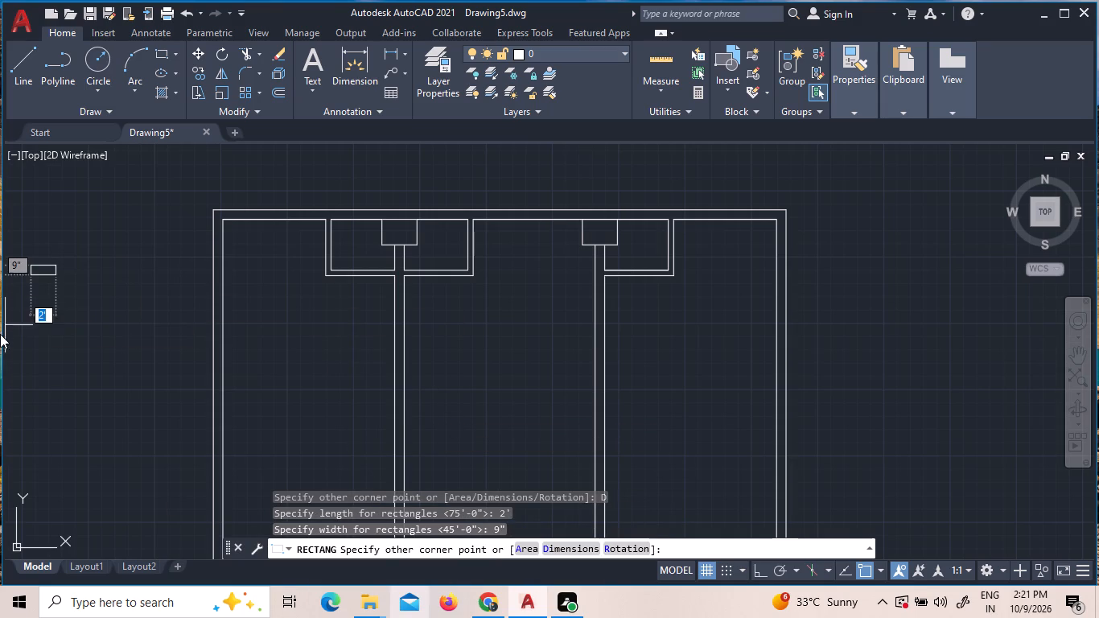
{"action": "left_click", "coordinate": [142, 315]}
{"action": "key", "text": "Escape"}
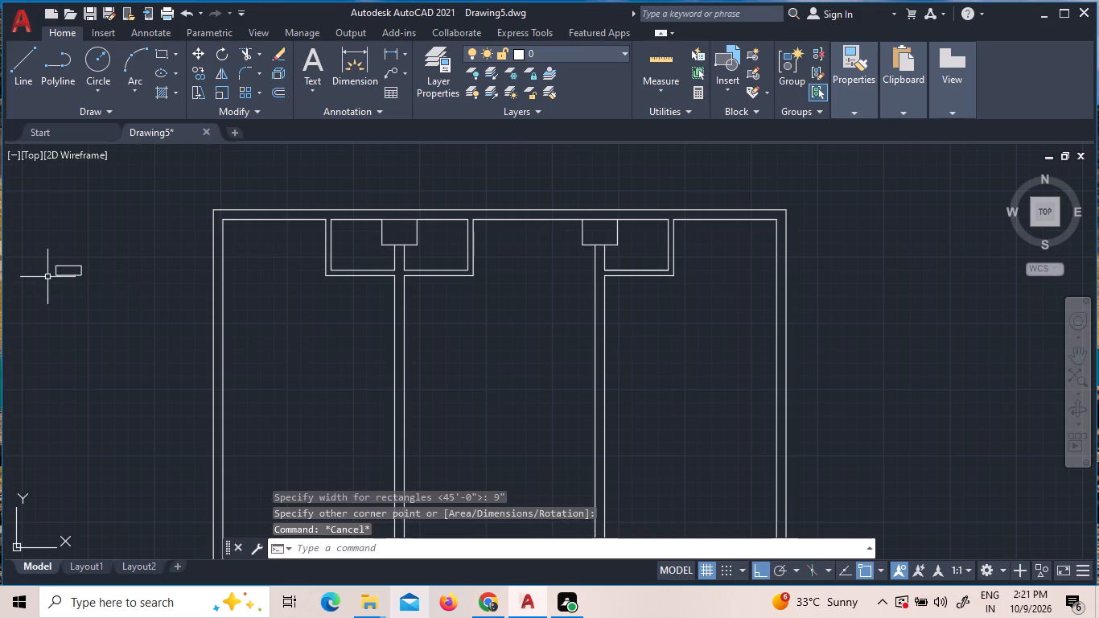
Draw a horizontal centre line across the 2' by 9" rectangle, between the midpoints of its short sides.
{"action": "scroll", "coordinate": [49, 274], "scroll_direction": "up", "scroll_amount": 4}
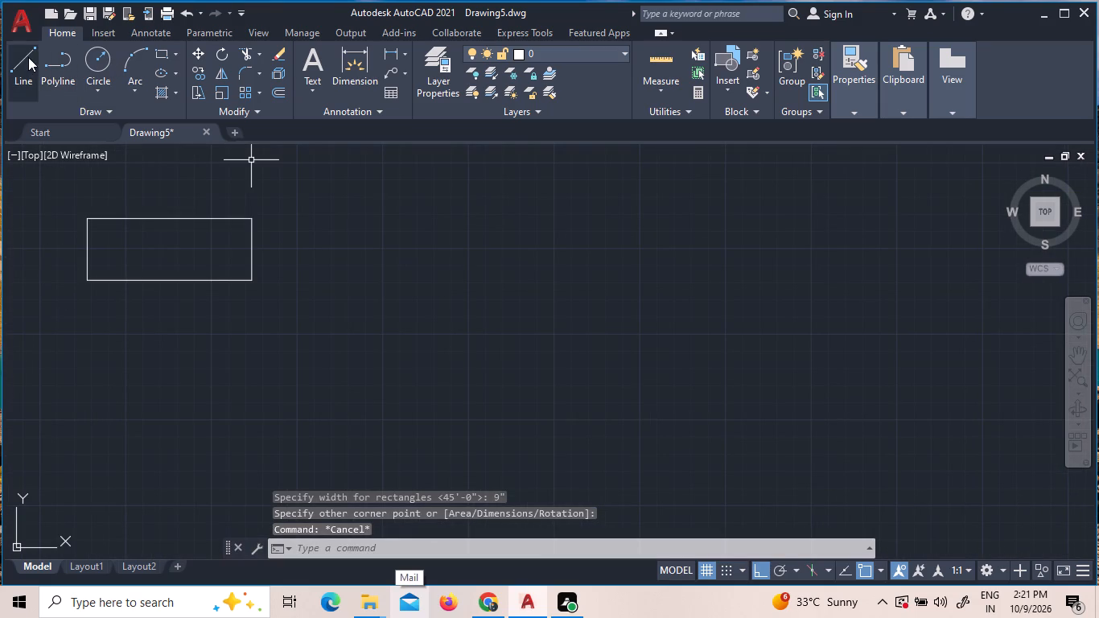
{"action": "left_click", "coordinate": [23, 56]}
{"action": "left_click", "coordinate": [33, 60]}
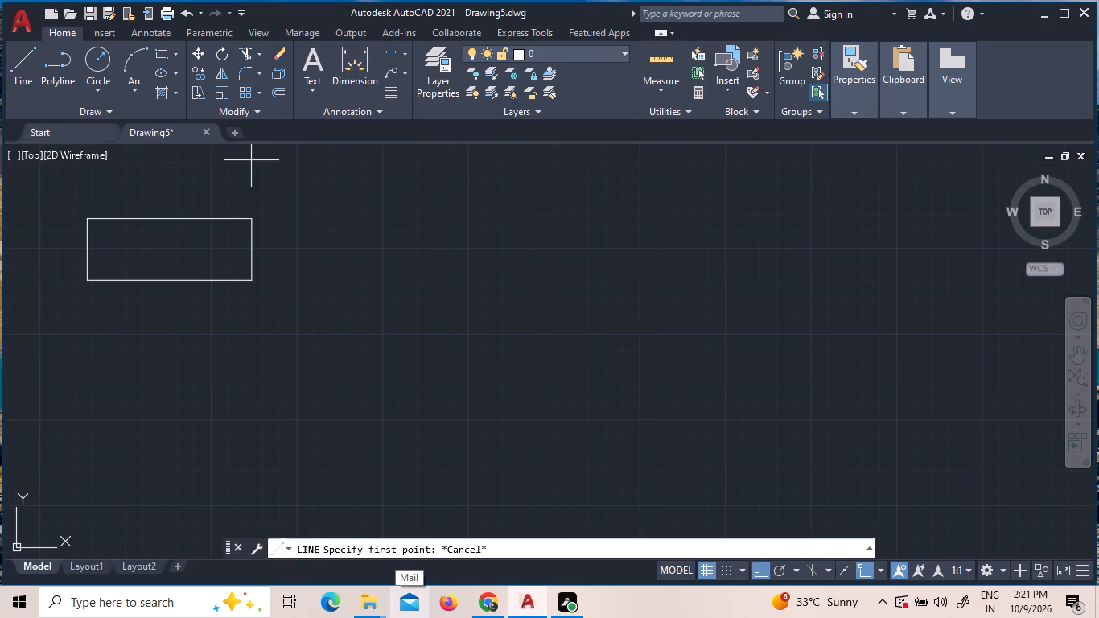
{"action": "left_click", "coordinate": [85, 249]}
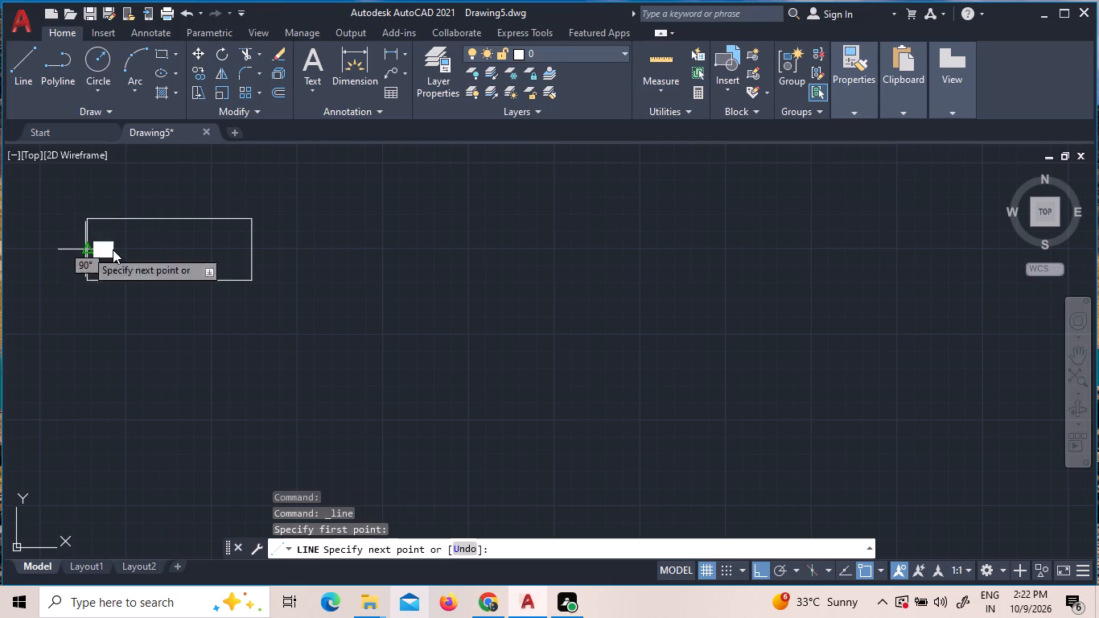
{"action": "left_click", "coordinate": [256, 249]}
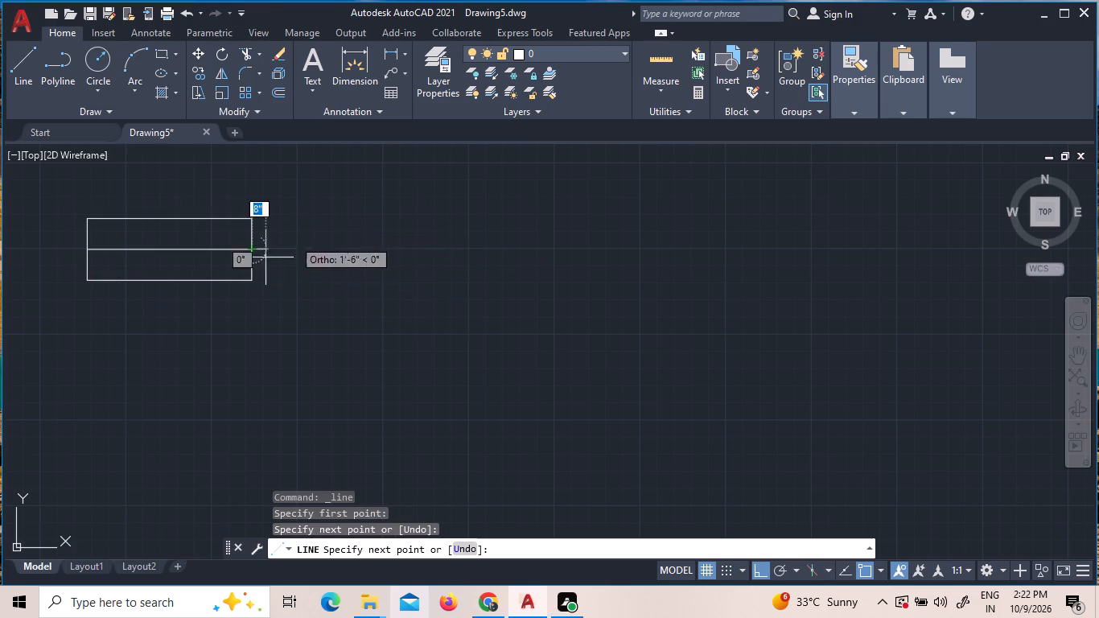
{"action": "key", "text": "Escape"}
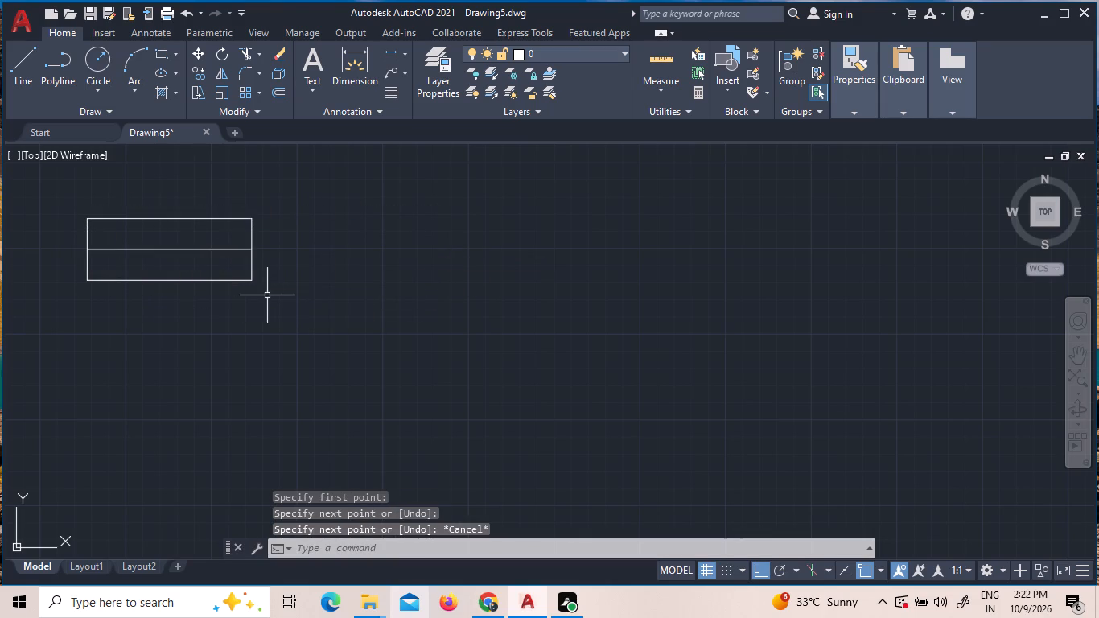
Copy the small rectangle with its centre line into the top outer wall near the plan's upper-left corner, with Ortho off.
{"action": "scroll", "coordinate": [273, 306], "scroll_direction": "down", "scroll_amount": 1}
{"action": "left_click", "coordinate": [284, 319]}
{"action": "left_click", "coordinate": [121, 228]}
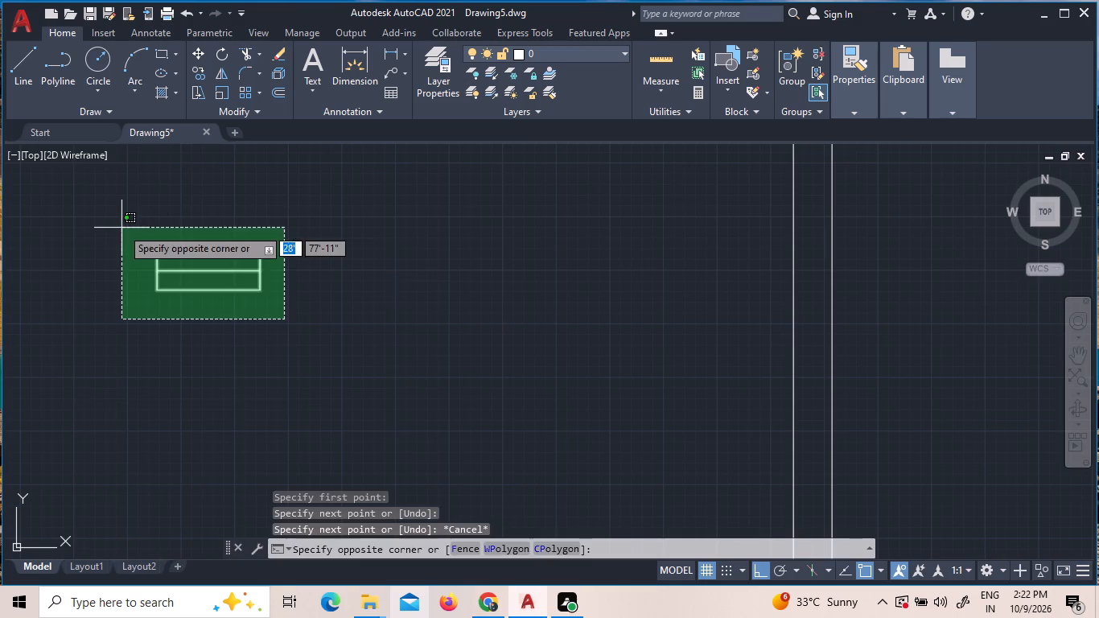
{"action": "right_click", "coordinate": [121, 229]}
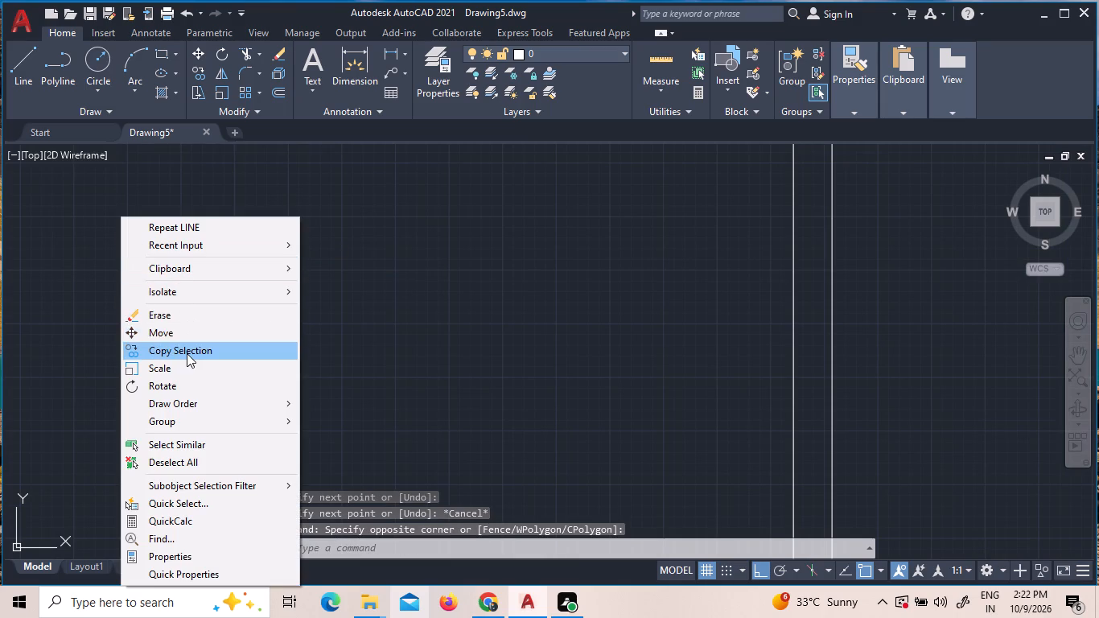
{"action": "double_click", "coordinate": [187, 353]}
{"action": "scroll", "coordinate": [615, 372], "scroll_direction": "down", "scroll_amount": 5}
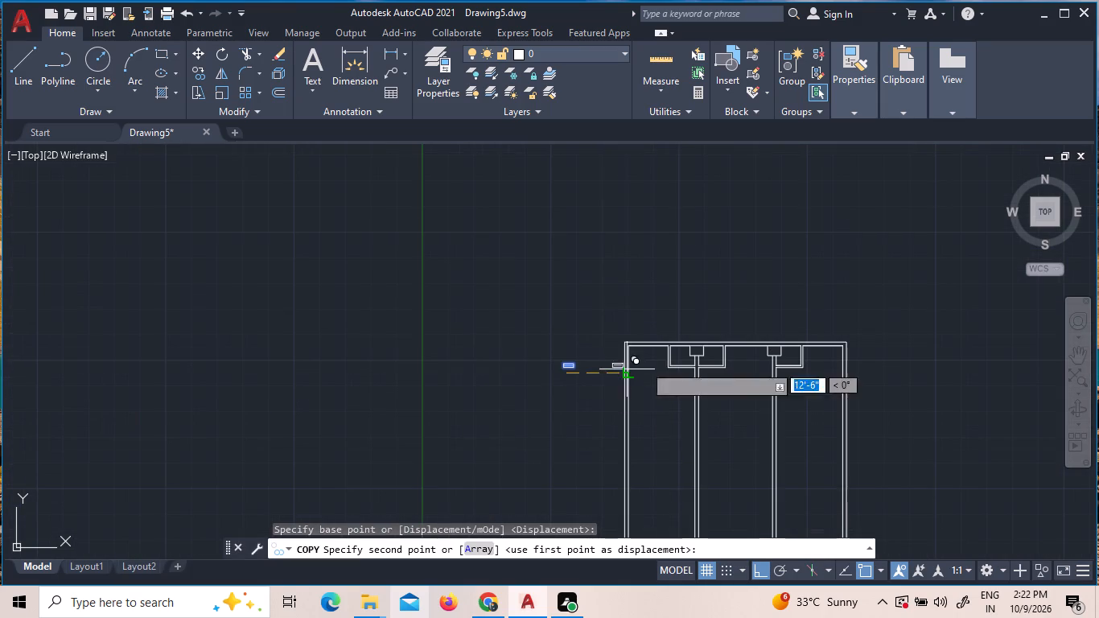
{"action": "key", "text": "F8"}
{"action": "scroll", "coordinate": [662, 308], "scroll_direction": "up", "scroll_amount": 3}
{"action": "scroll", "coordinate": [633, 492], "scroll_direction": "up", "scroll_amount": 2}
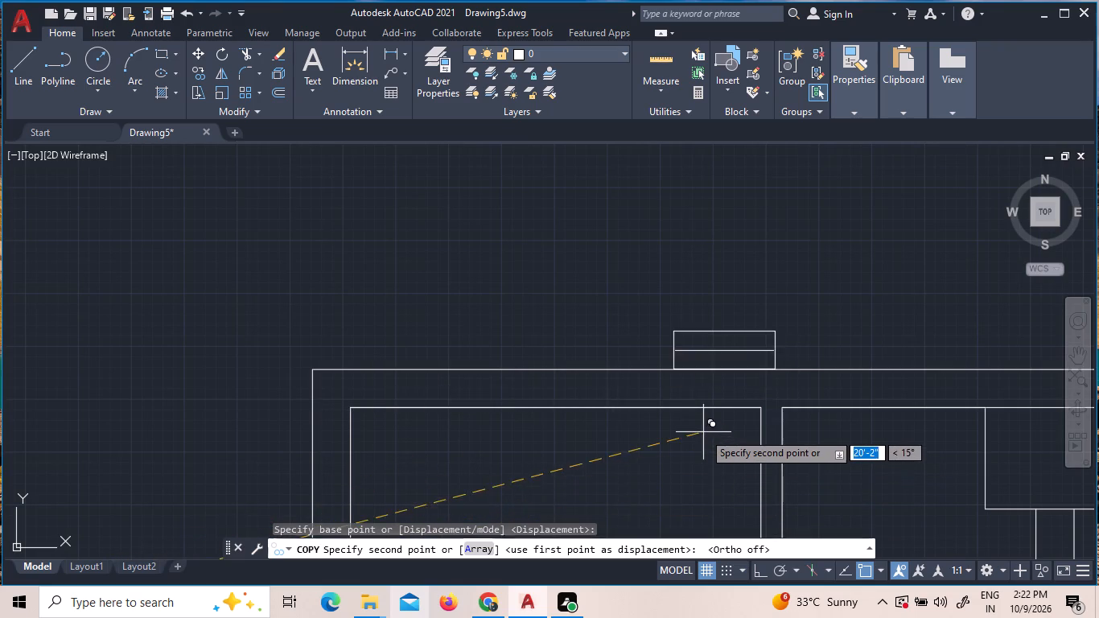
{"action": "scroll", "coordinate": [703, 432], "scroll_direction": "down", "scroll_amount": 3}
{"action": "scroll", "coordinate": [808, 491], "scroll_direction": "up", "scroll_amount": 1}
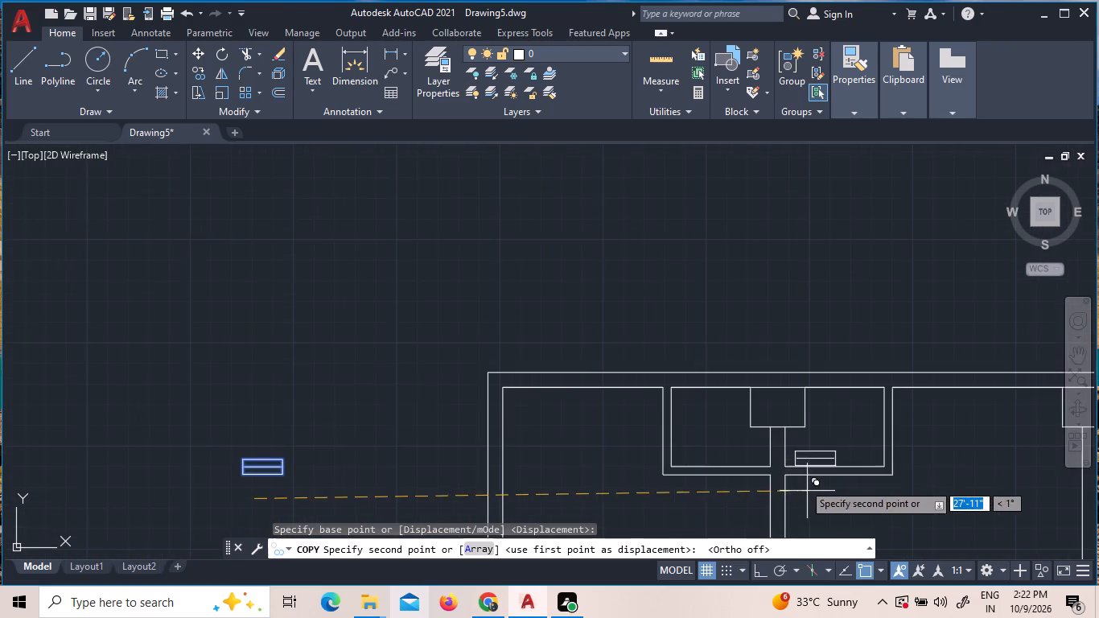
{"action": "scroll", "coordinate": [759, 443], "scroll_direction": "up", "scroll_amount": 2}
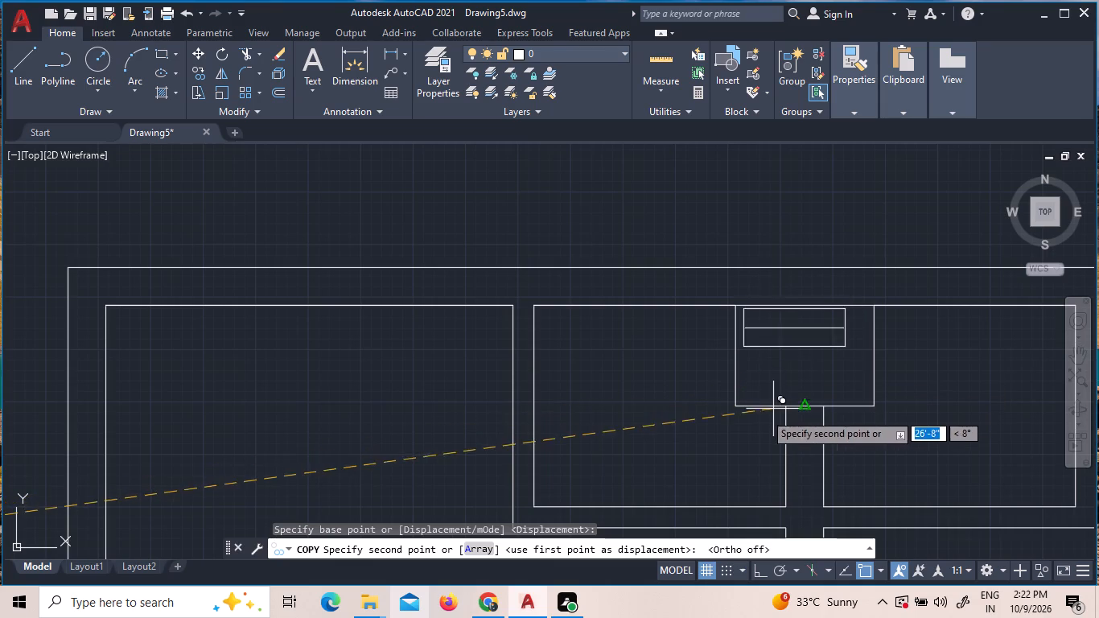
{"action": "left_click", "coordinate": [171, 369]}
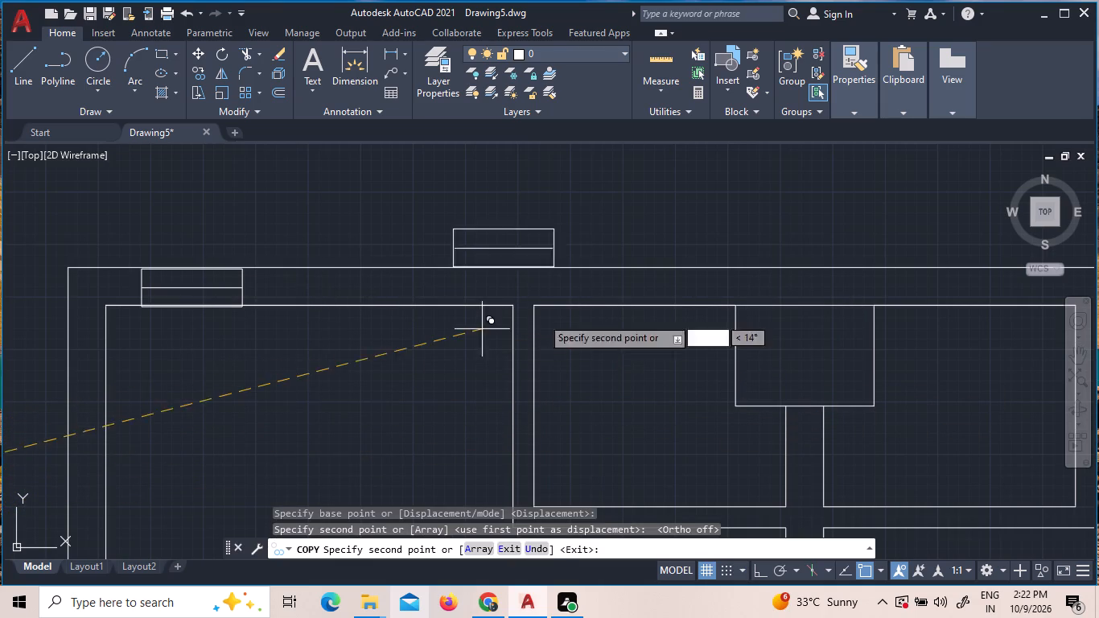
Place two more copies: one just left of the right column outline, one in the top wall near the upper-right corner.
{"action": "scroll", "coordinate": [476, 356], "scroll_direction": "down", "scroll_amount": 2}
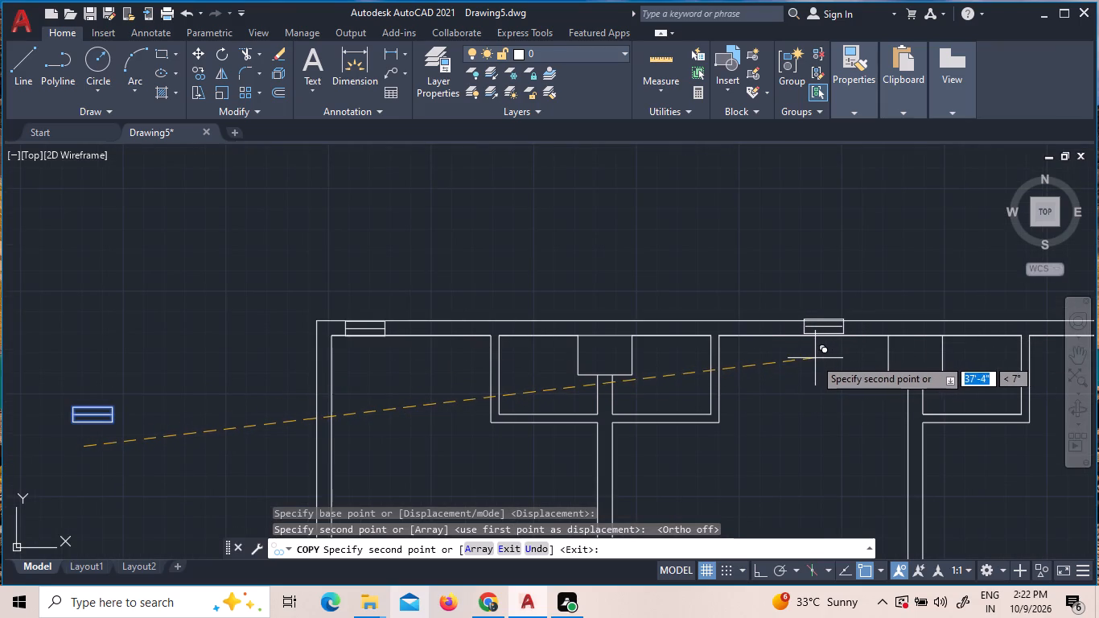
{"action": "scroll", "coordinate": [772, 385], "scroll_direction": "down", "scroll_amount": 1}
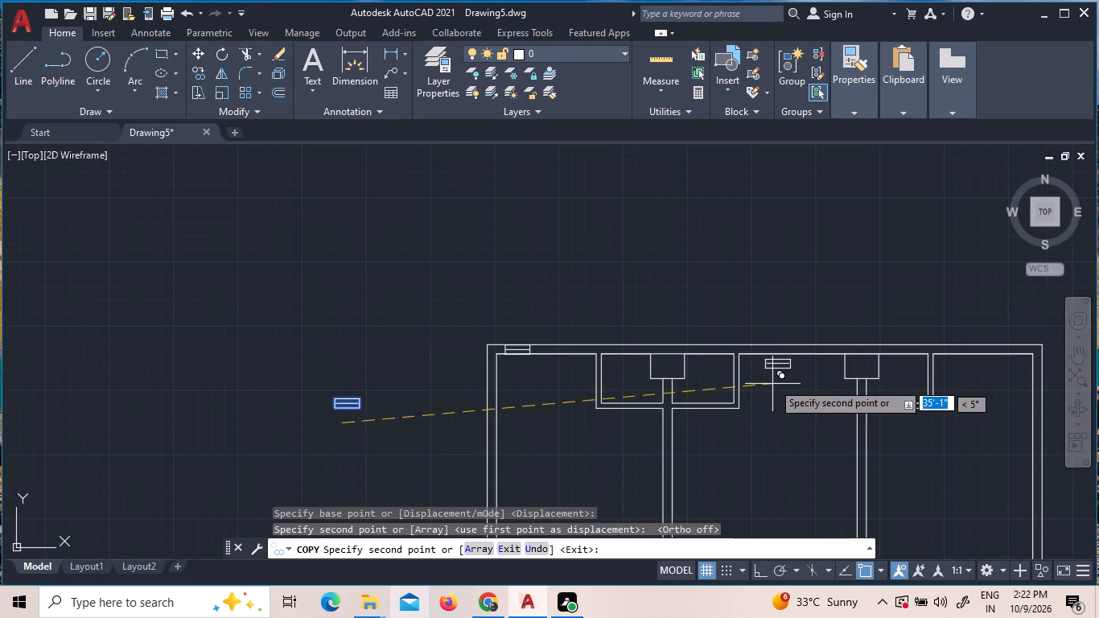
{"action": "left_click", "coordinate": [821, 385]}
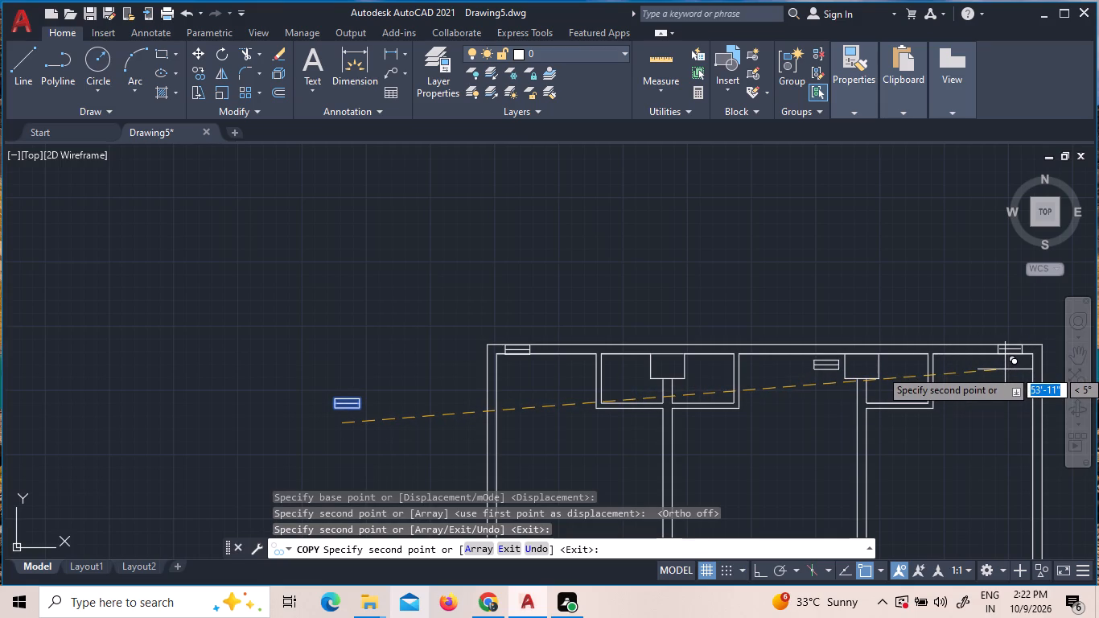
{"action": "left_click", "coordinate": [1005, 369]}
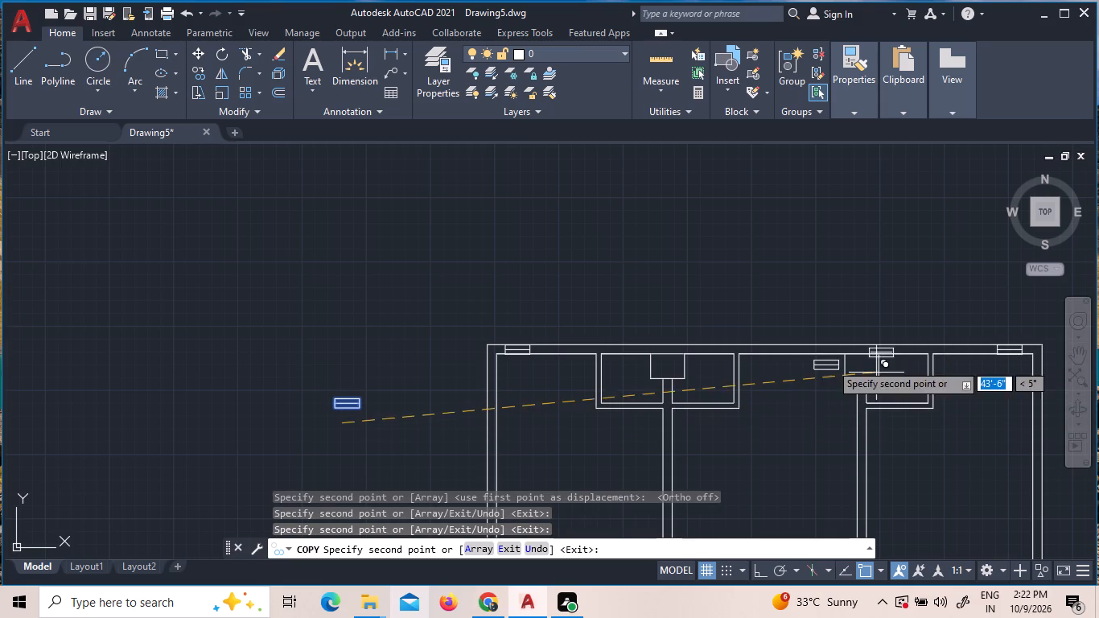
{"action": "key", "text": "Escape"}
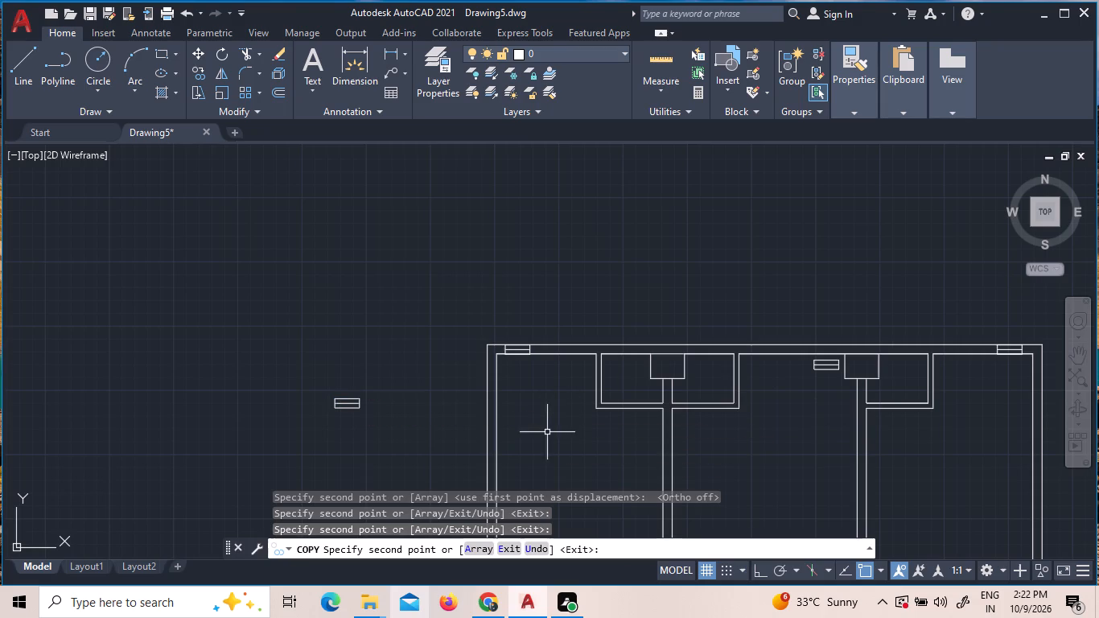
{"action": "key", "text": "Escape"}
Offset the left column outline's left and bottom sides 5" inward and its right side 5" outward.
{"action": "key", "text": "o"}
{"action": "key", "text": "Return"}
{"action": "key", "text": "5"}
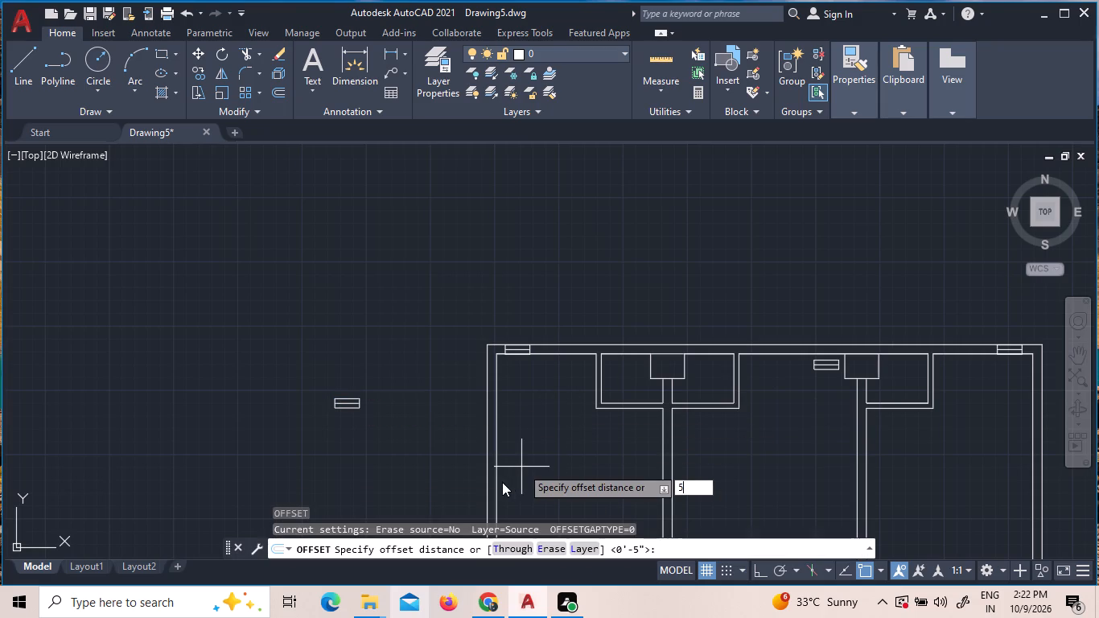
{"action": "key", "text": "shift+quotedbl"}
{"action": "key", "text": "Return"}
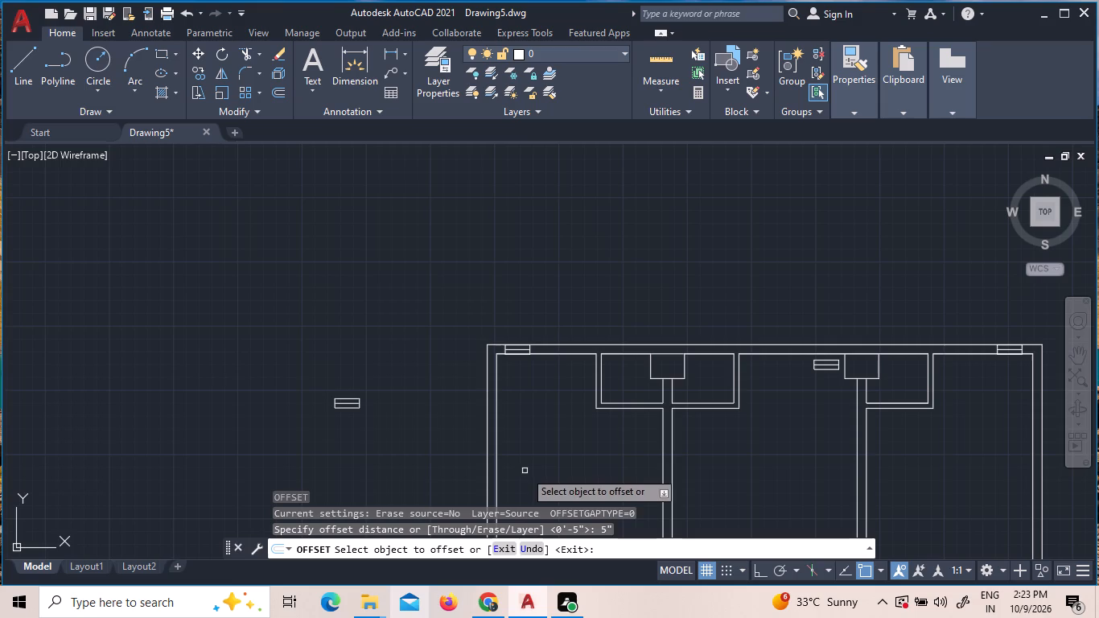
{"action": "left_click", "coordinate": [649, 361]}
{"action": "left_click", "coordinate": [662, 362]}
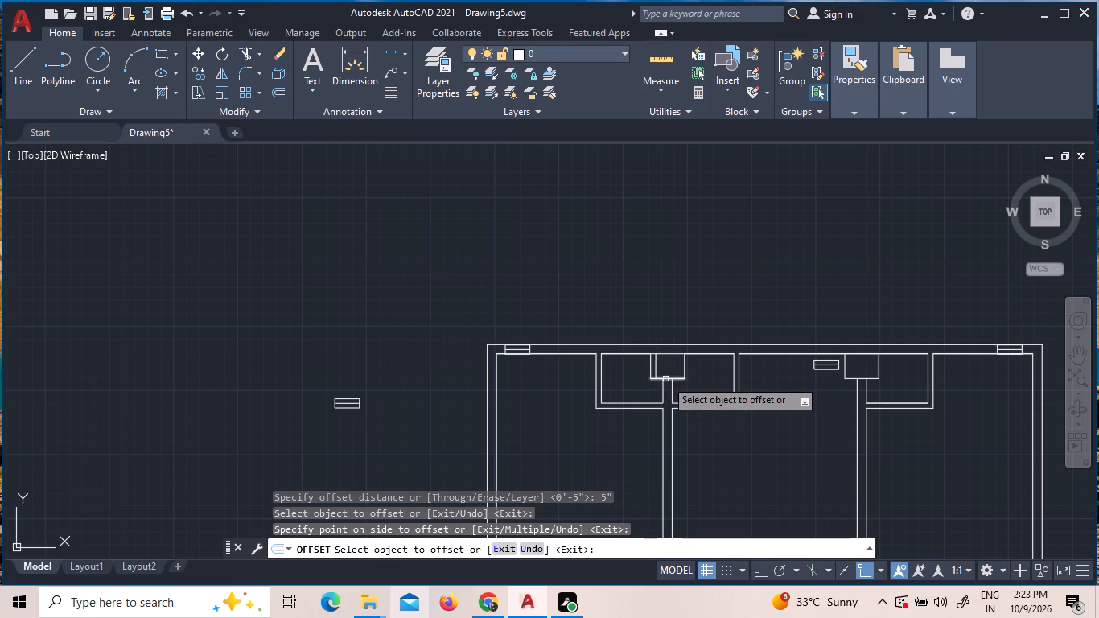
{"action": "left_click", "coordinate": [665, 379]}
{"action": "left_click", "coordinate": [669, 369]}
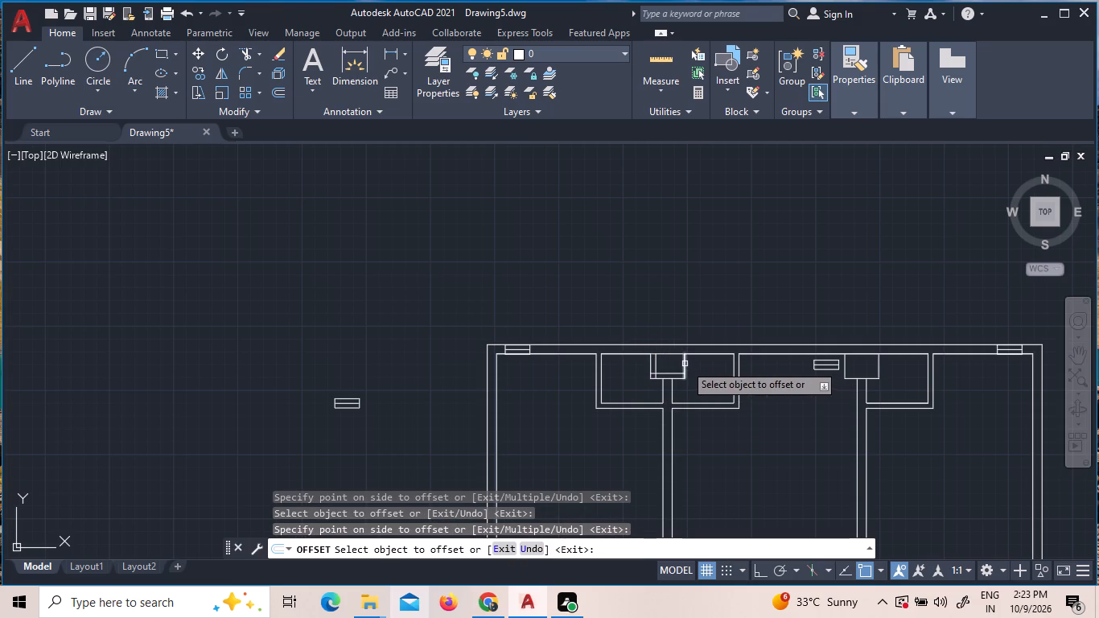
{"action": "left_click", "coordinate": [685, 364]}
{"action": "left_click", "coordinate": [677, 364]}
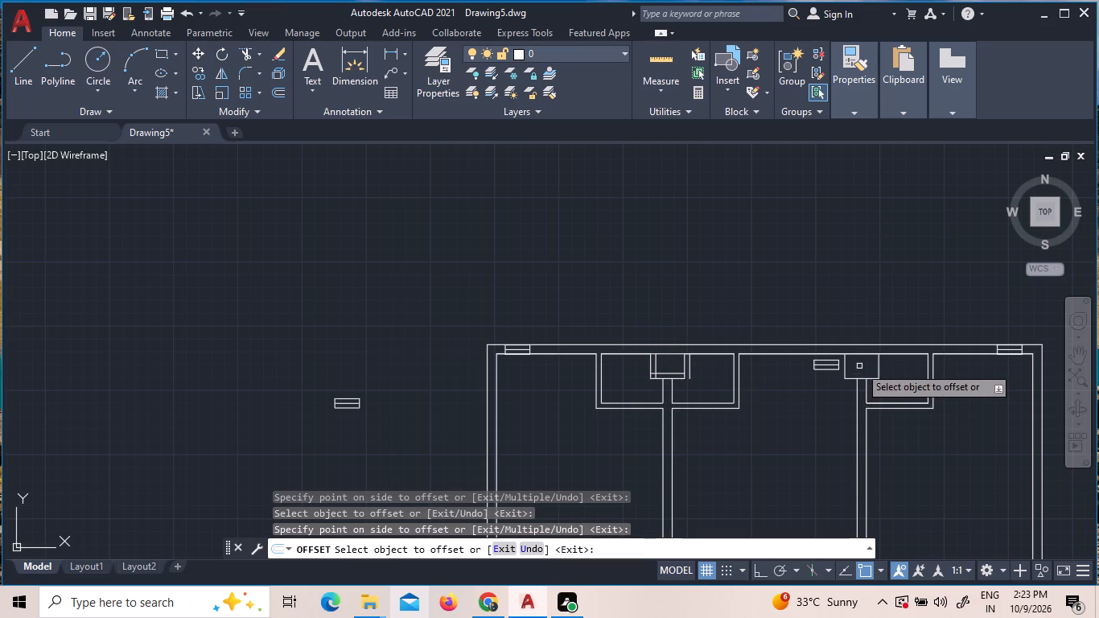
Offset the left, right and bottom sides of the right column outline 5" inward.
{"action": "left_click", "coordinate": [844, 367]}
{"action": "left_click", "coordinate": [863, 365]}
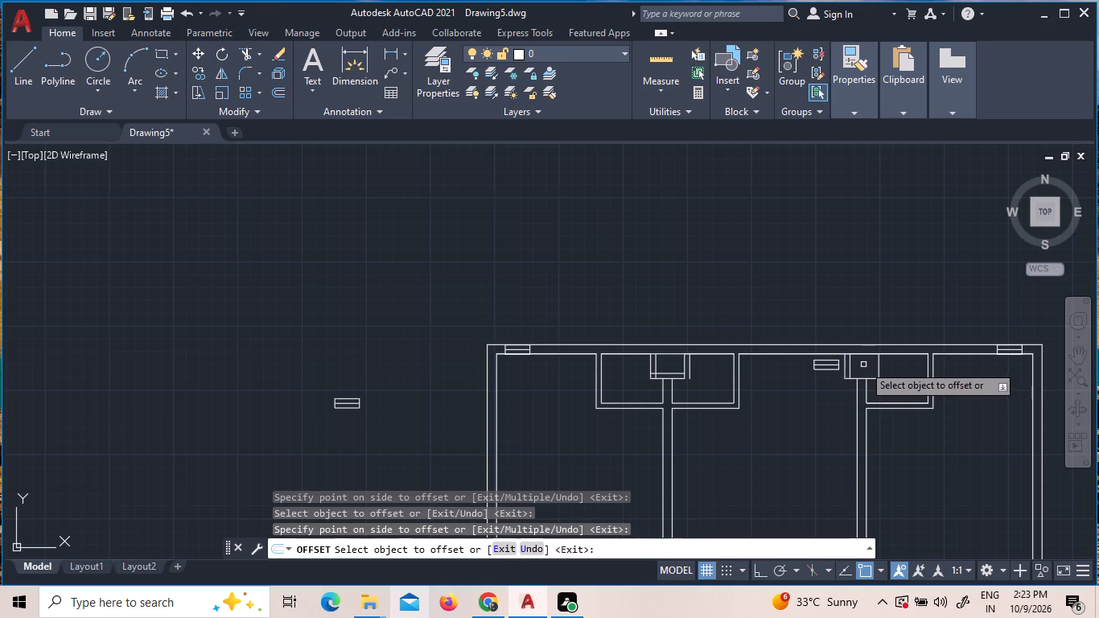
{"action": "left_click", "coordinate": [878, 360]}
{"action": "left_click", "coordinate": [876, 360]}
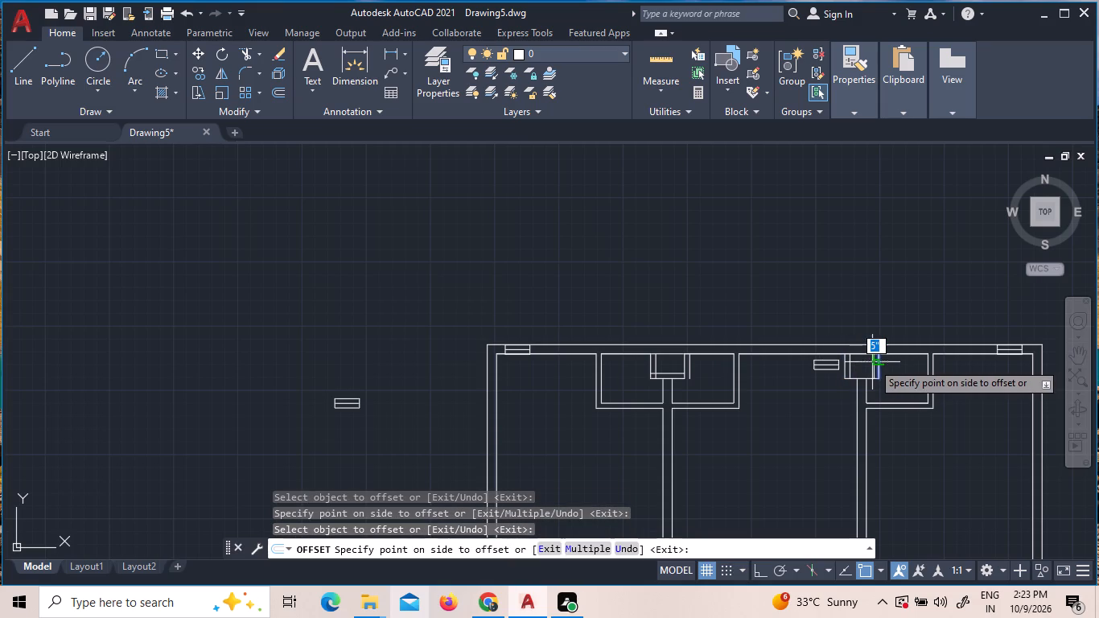
{"action": "left_click", "coordinate": [872, 362]}
{"action": "left_click", "coordinate": [857, 379]}
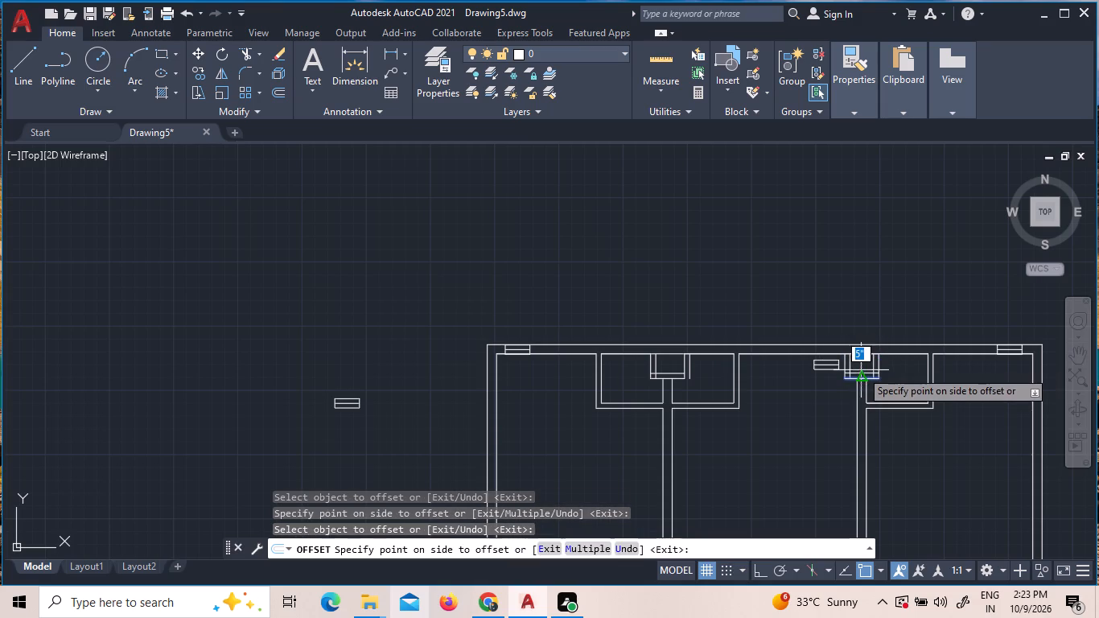
{"action": "left_click", "coordinate": [861, 370]}
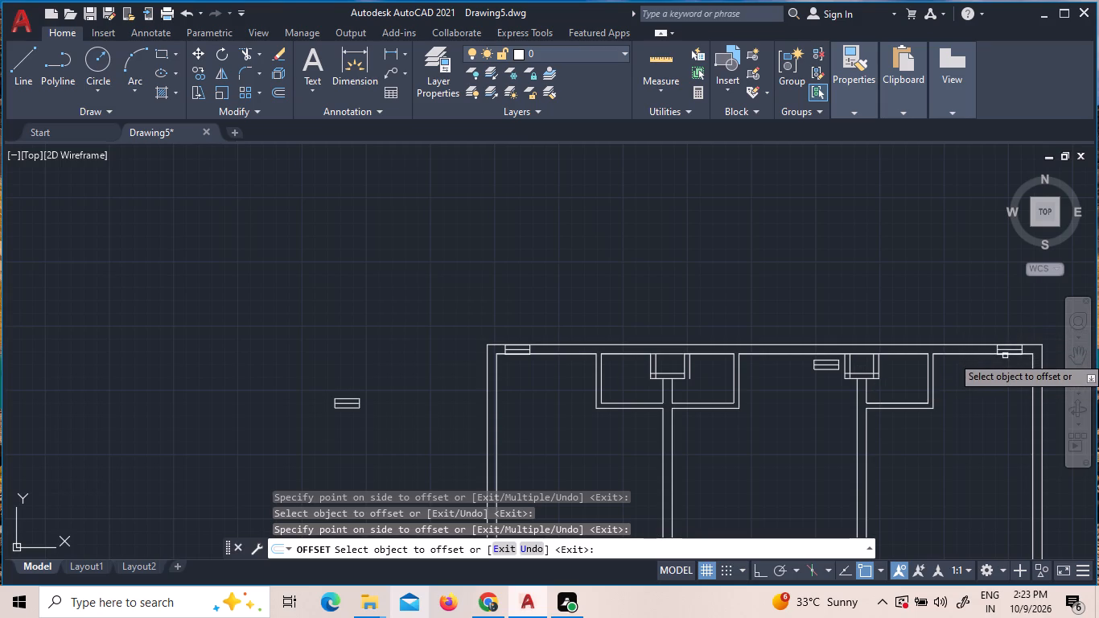
{"action": "scroll", "coordinate": [1005, 356], "scroll_direction": "up", "scroll_amount": 2}
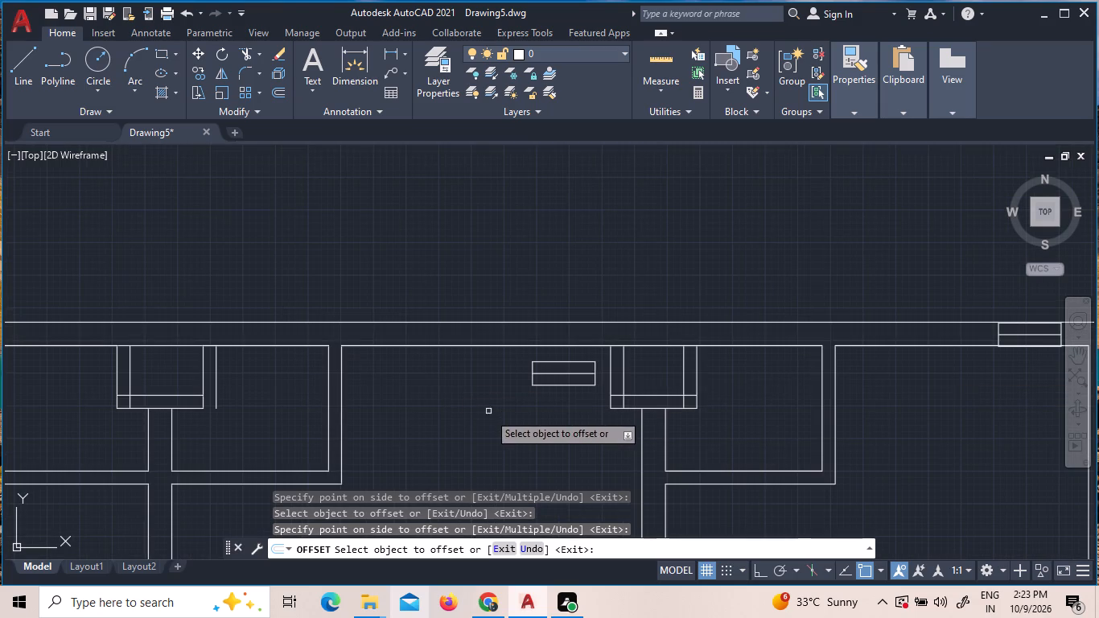
Delete the stray offset line outside the left column outline's right side.
{"action": "key", "text": "Escape"}
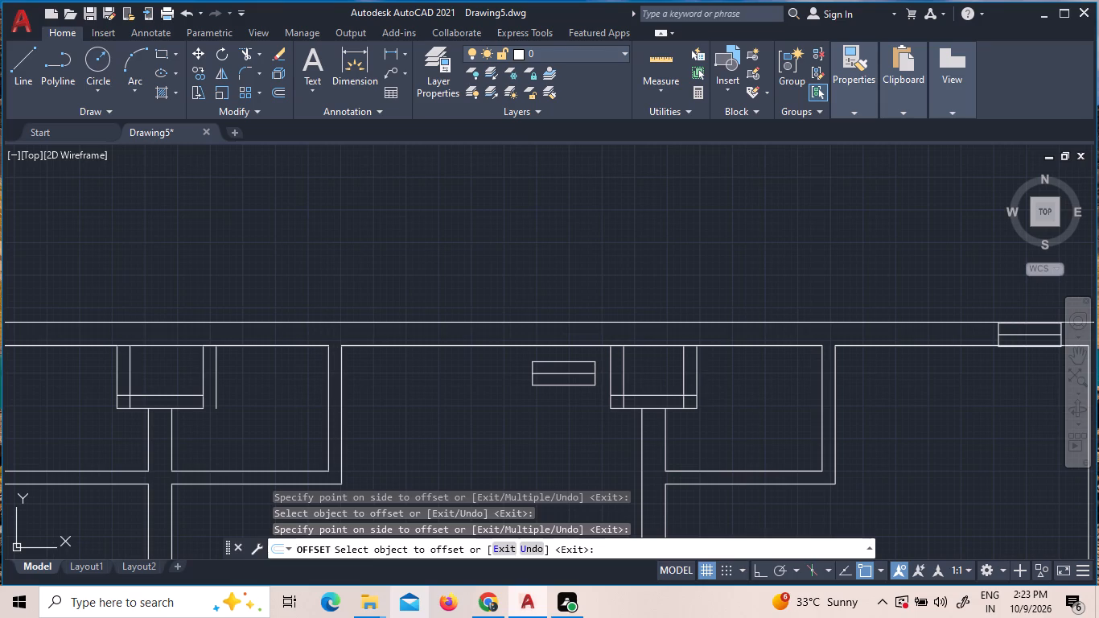
{"action": "scroll", "coordinate": [248, 373], "scroll_direction": "down", "scroll_amount": 1}
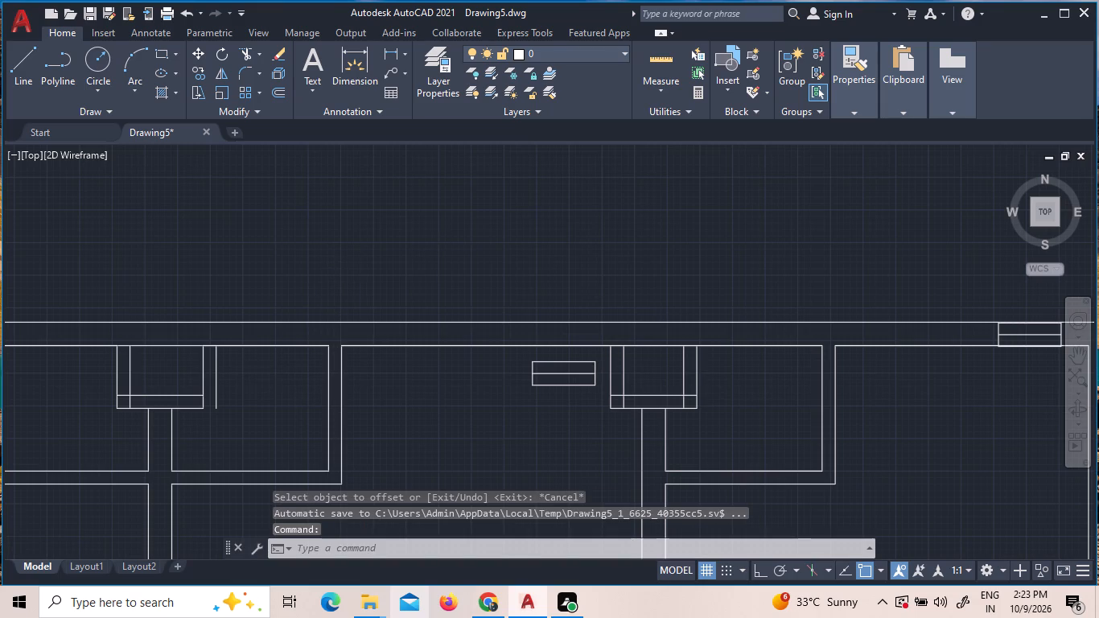
{"action": "left_click", "coordinate": [227, 372]}
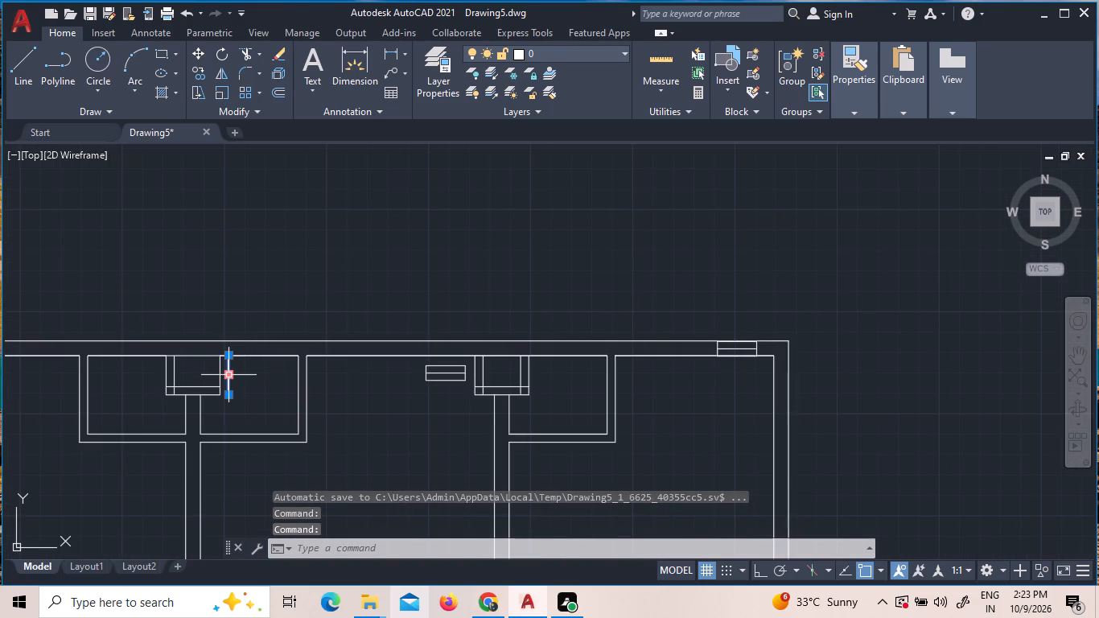
{"action": "key", "text": "Delete"}
Offset the left column outline's right side 5" inward and delete the extra offset line outside the outline.
{"action": "key", "text": "o"}
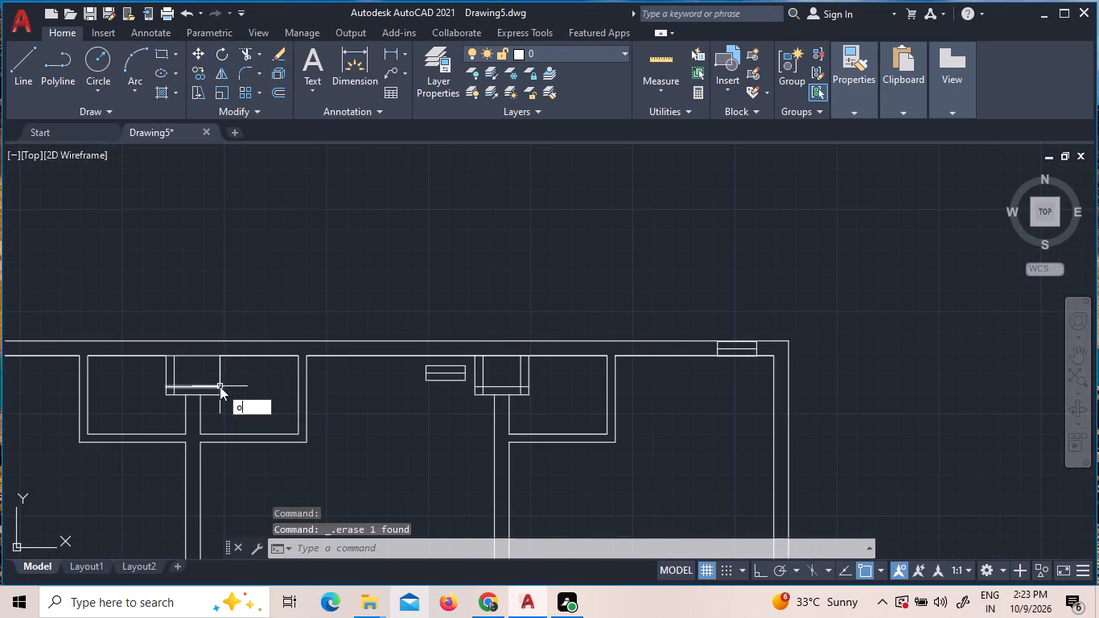
{"action": "key", "text": "Return"}
{"action": "key", "text": "5"}
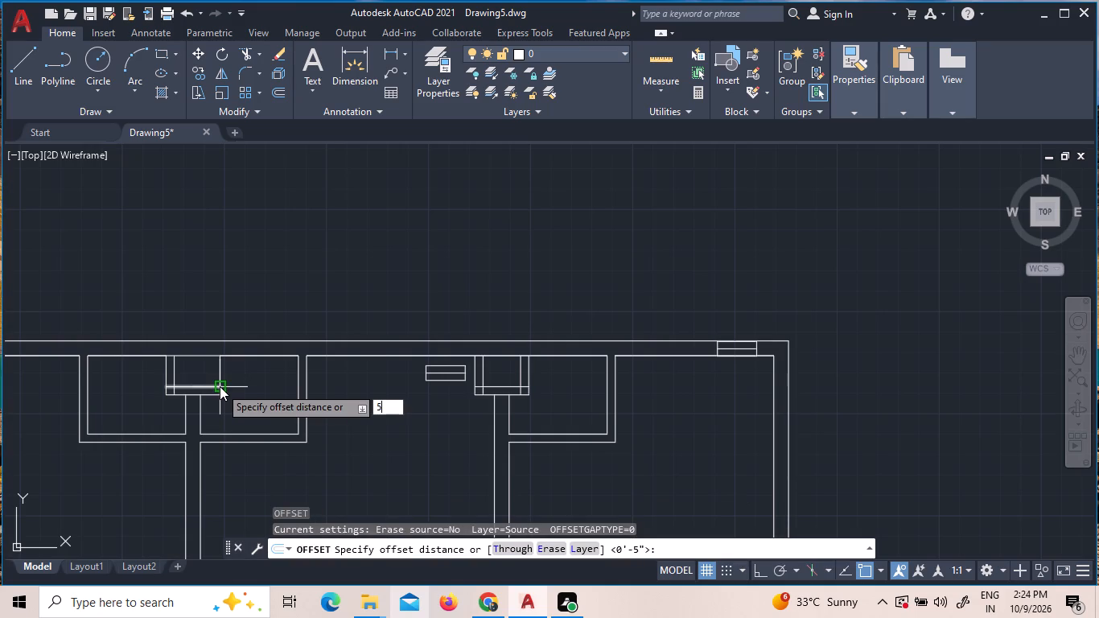
{"action": "key", "text": "shift+quotedbl"}
{"action": "key", "text": "Return"}
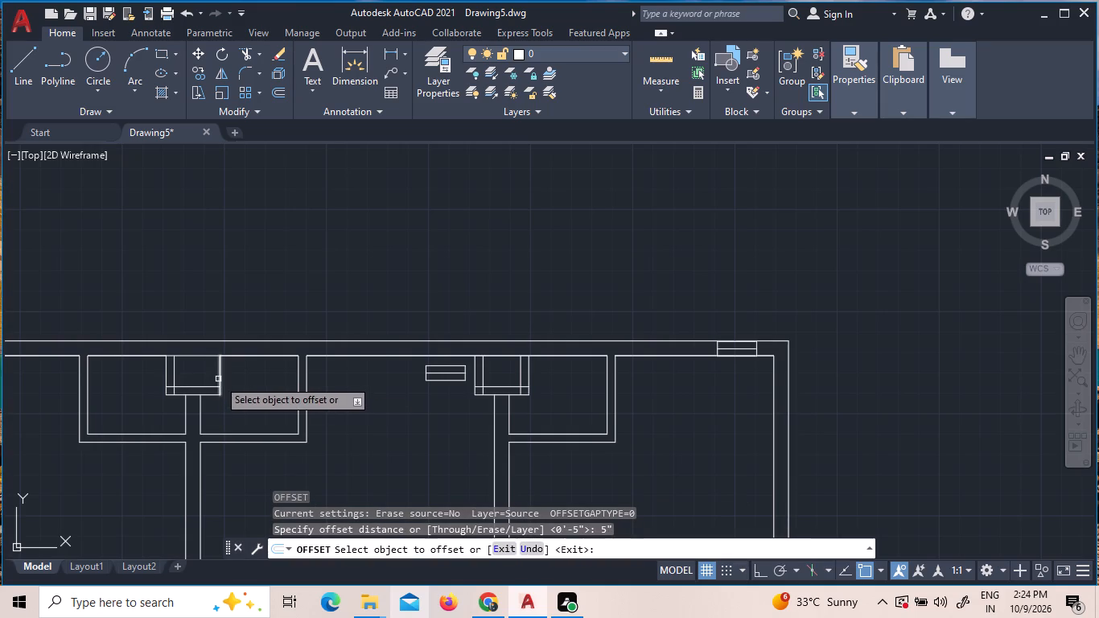
{"action": "left_click", "coordinate": [218, 379]}
{"action": "left_click", "coordinate": [214, 377]}
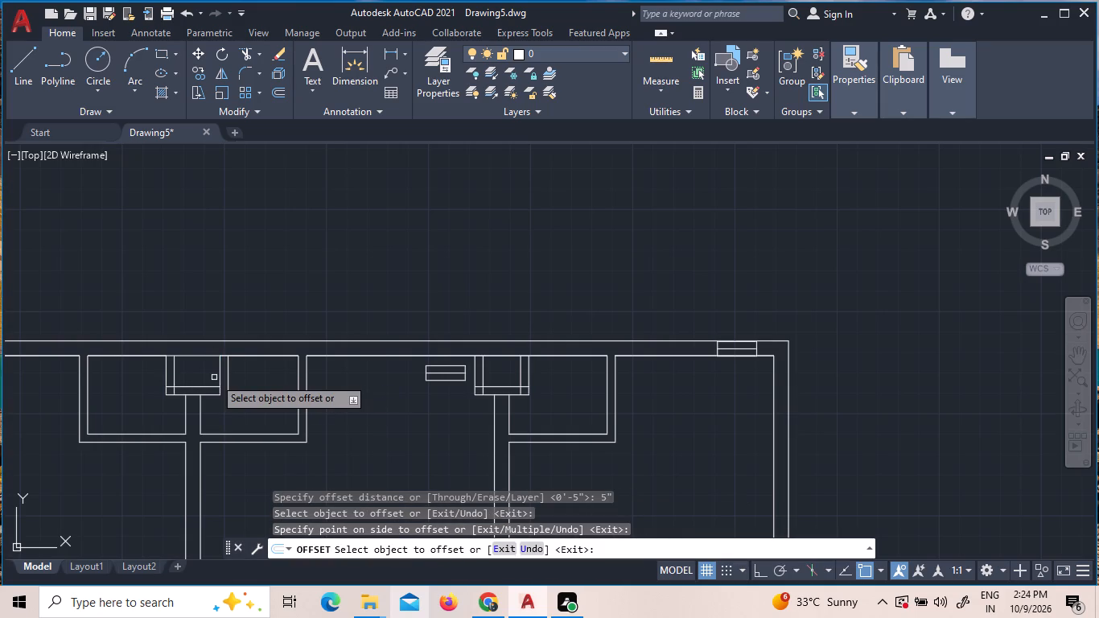
{"action": "left_click", "coordinate": [219, 377]}
{"action": "left_click", "coordinate": [200, 369]}
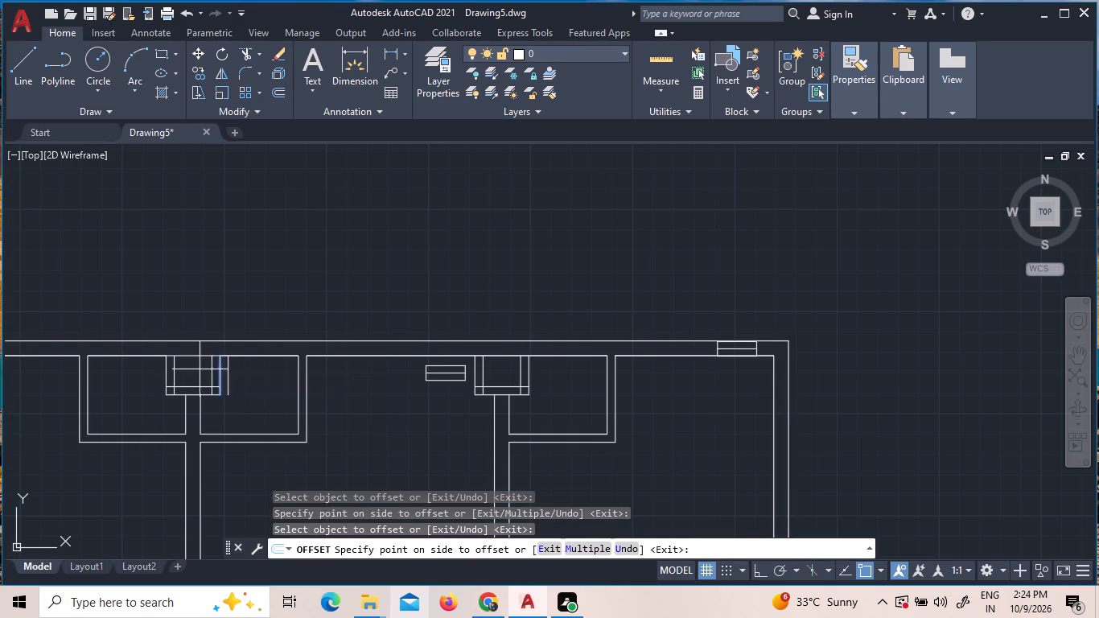
{"action": "key", "text": "Escape"}
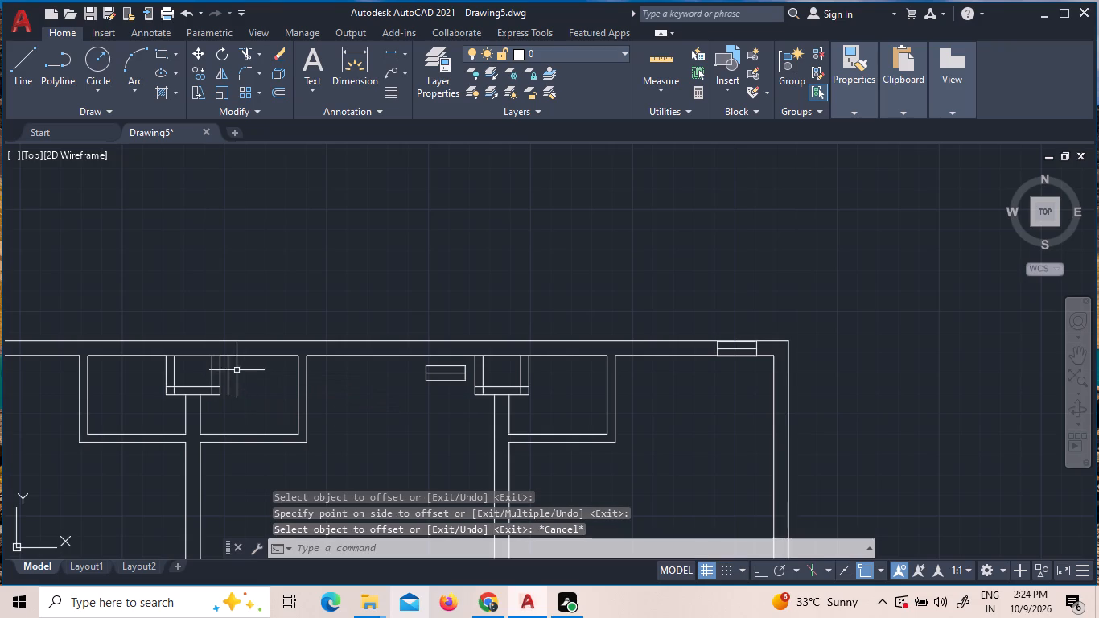
{"action": "left_click", "coordinate": [227, 377]}
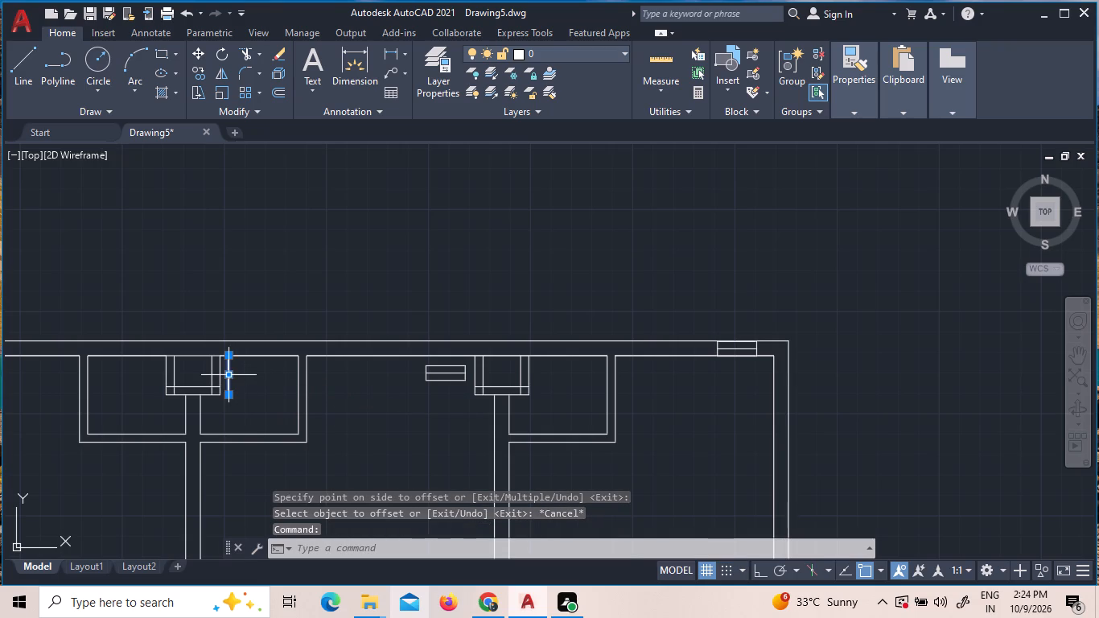
{"action": "key", "text": "Delete"}
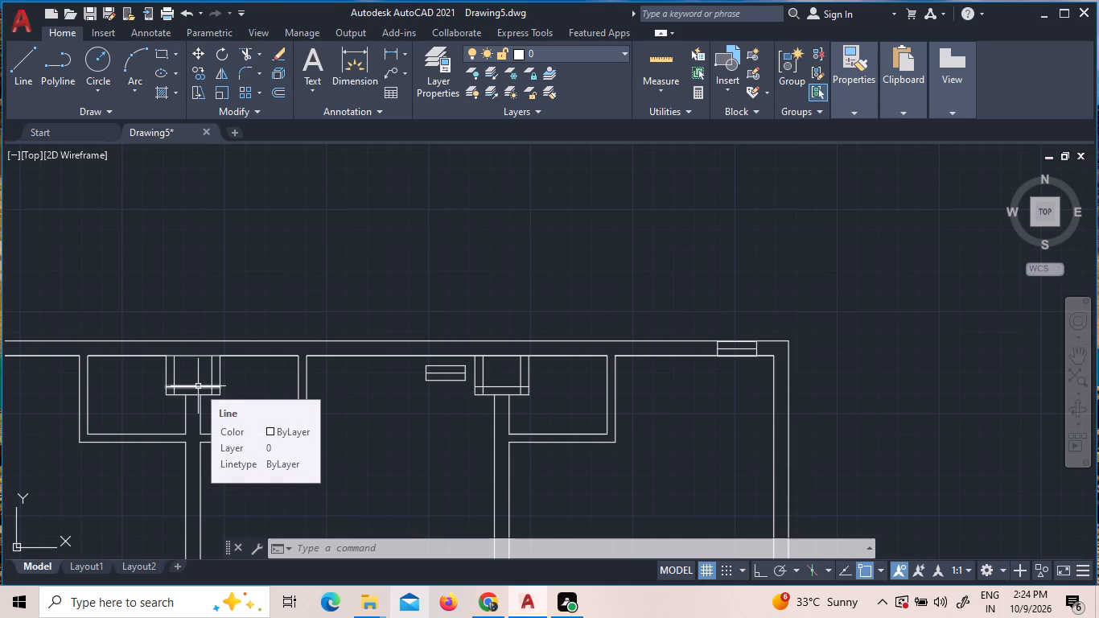
Trim the crossing ends of the inner offset lines at the lower corners of both column outlines.
{"action": "scroll", "coordinate": [198, 386], "scroll_direction": "up", "scroll_amount": 1}
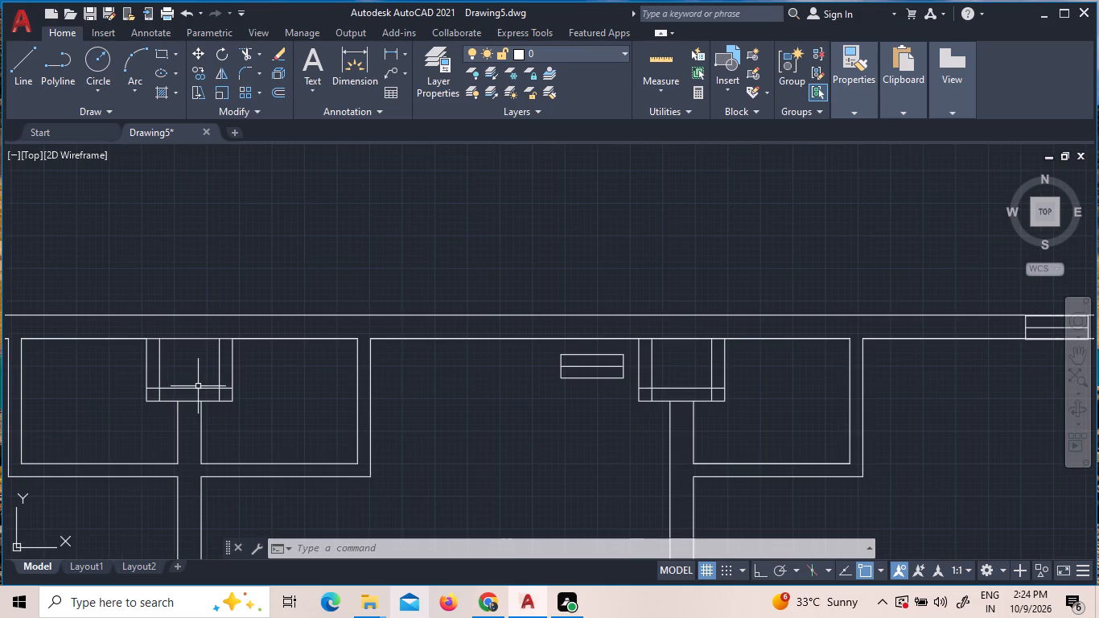
{"action": "type", "text": "tr"}
{"action": "key", "text": "space"}
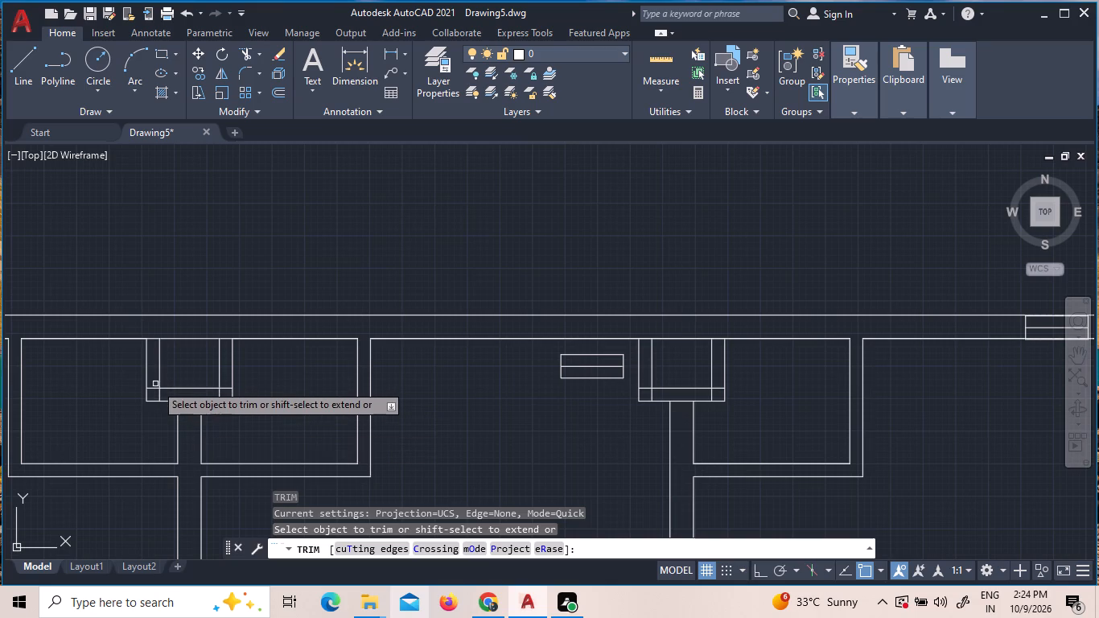
{"action": "left_click", "coordinate": [151, 389]}
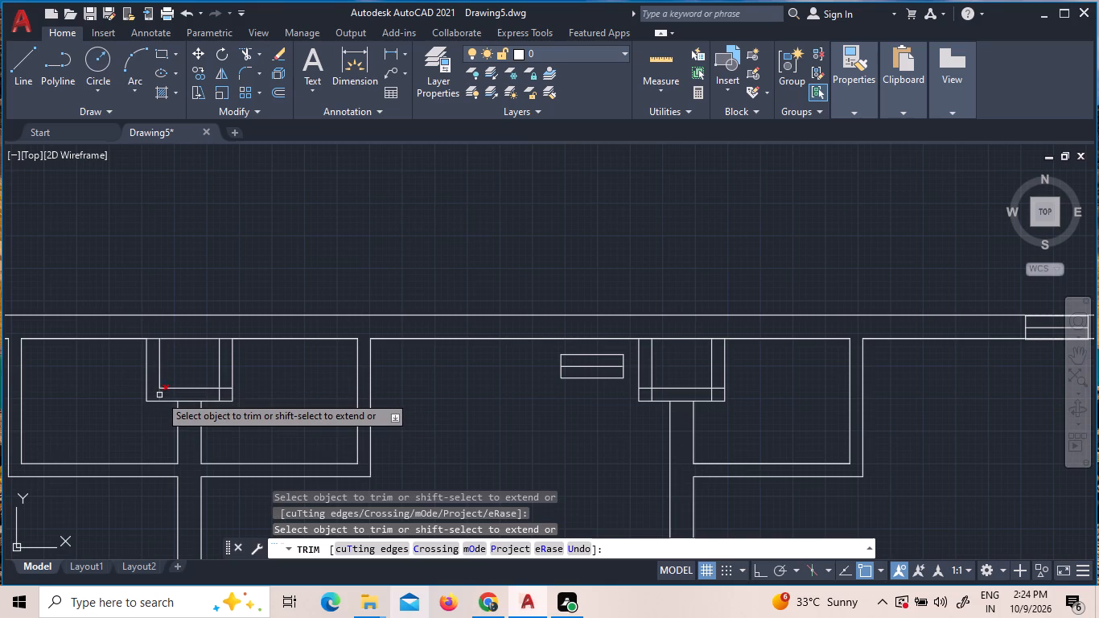
{"action": "left_click", "coordinate": [159, 395]}
{"action": "left_click", "coordinate": [228, 389]}
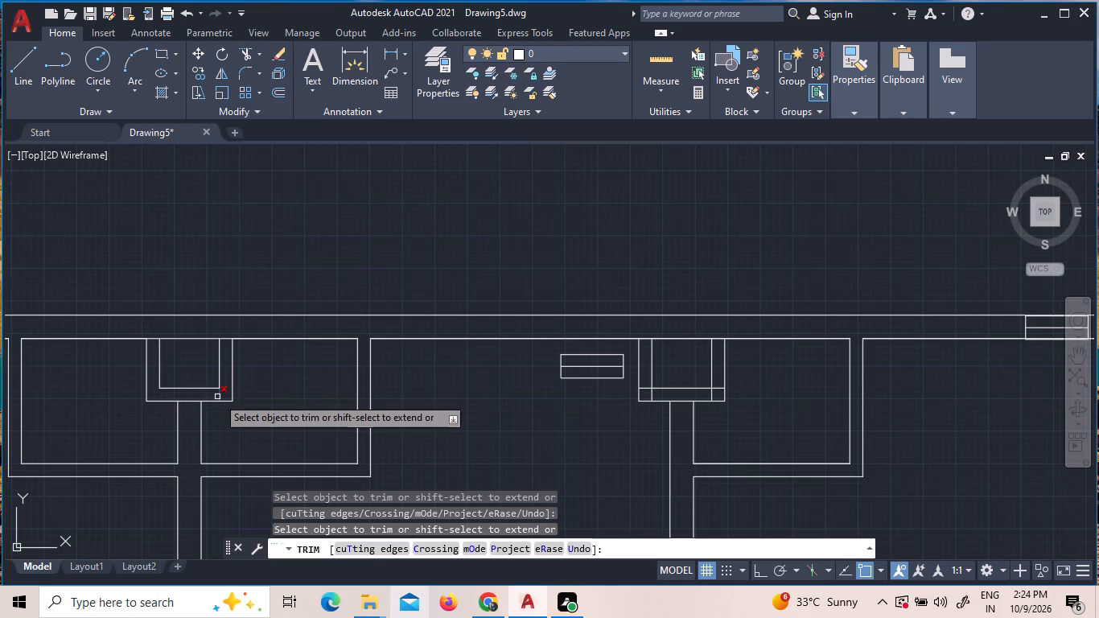
{"action": "left_click", "coordinate": [217, 397]}
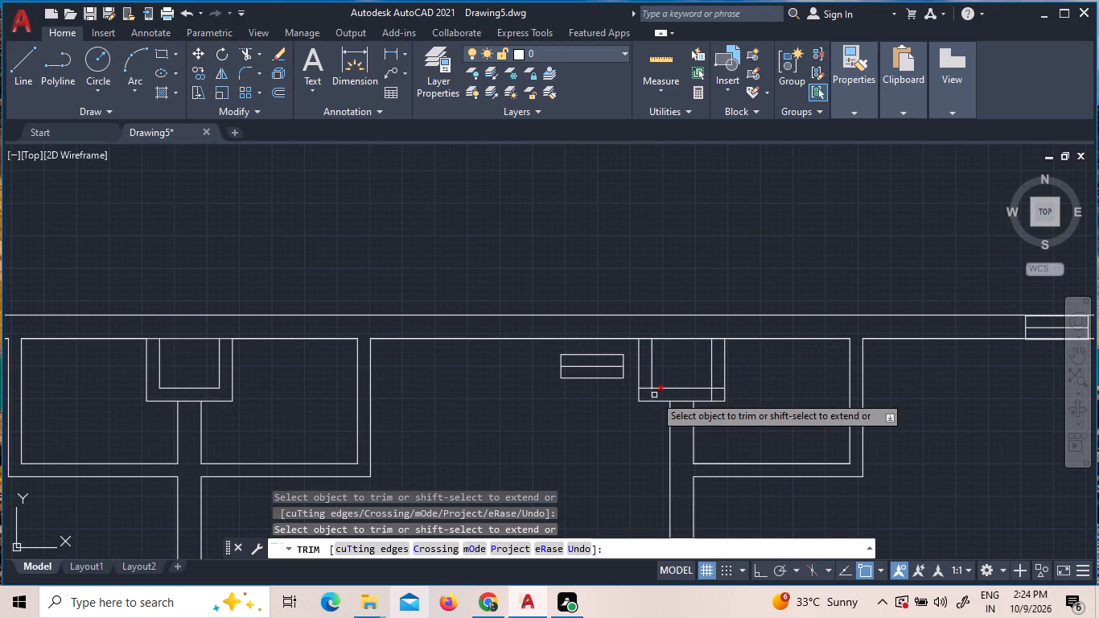
{"action": "left_click", "coordinate": [653, 395]}
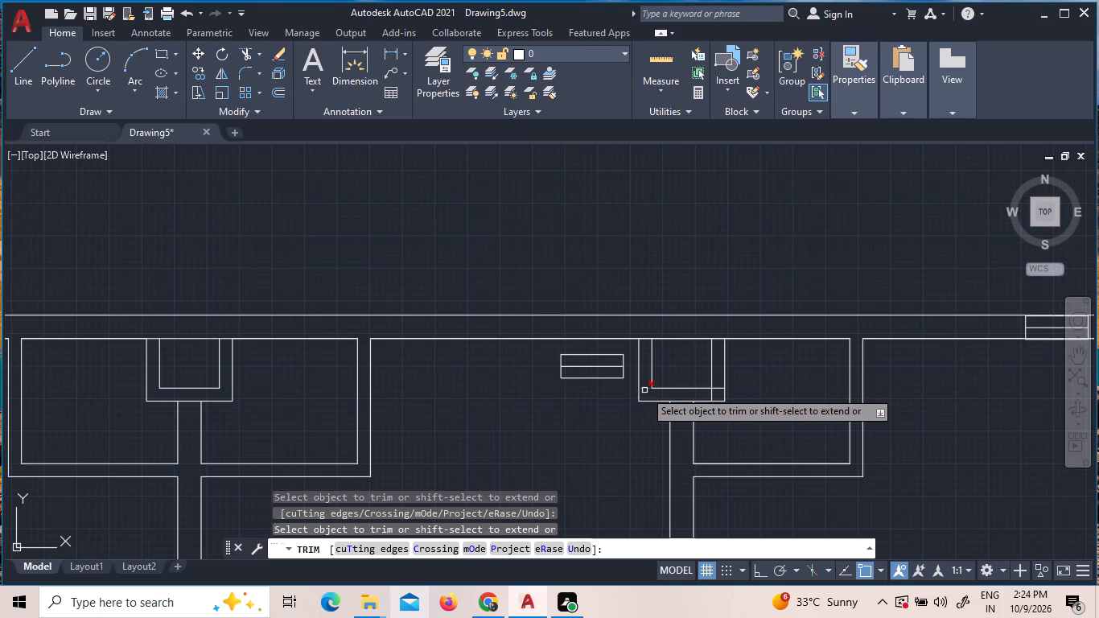
{"action": "left_click", "coordinate": [644, 390]}
{"action": "left_click", "coordinate": [718, 389]}
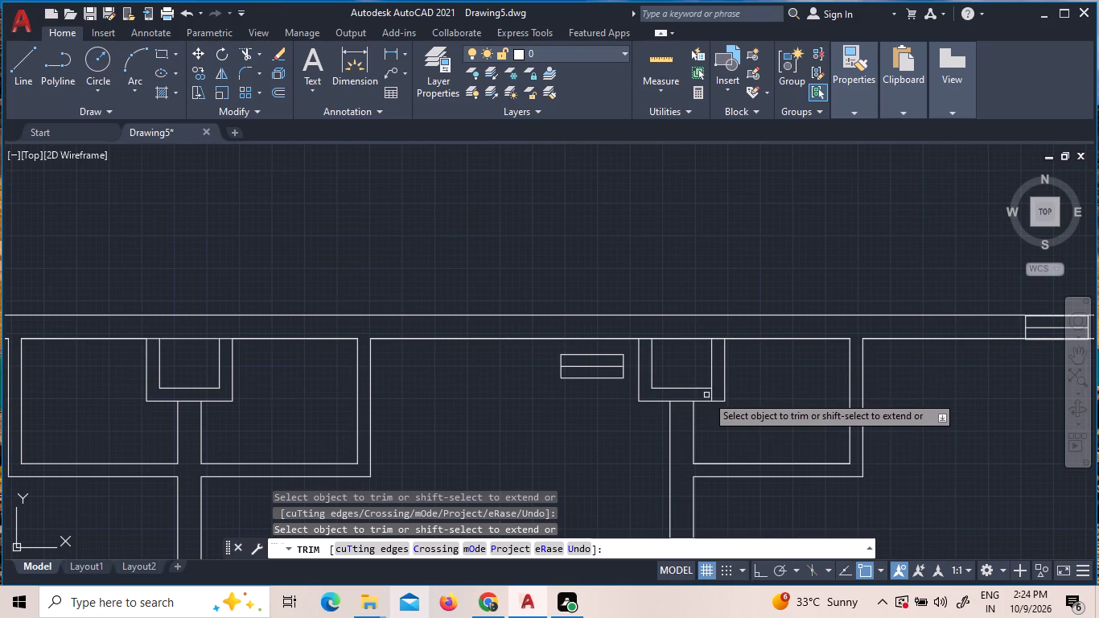
{"action": "left_click", "coordinate": [712, 394]}
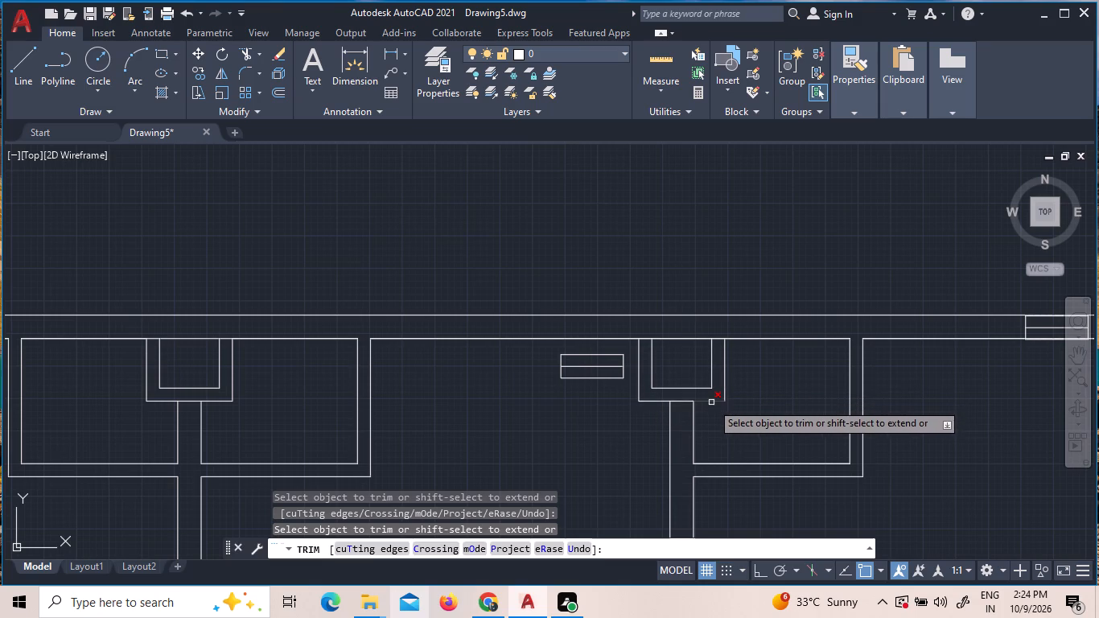
Trim the inner top wall line between the outer and inner outlines on both sides of each column.
{"action": "scroll", "coordinate": [703, 397], "scroll_direction": "down", "scroll_amount": 1}
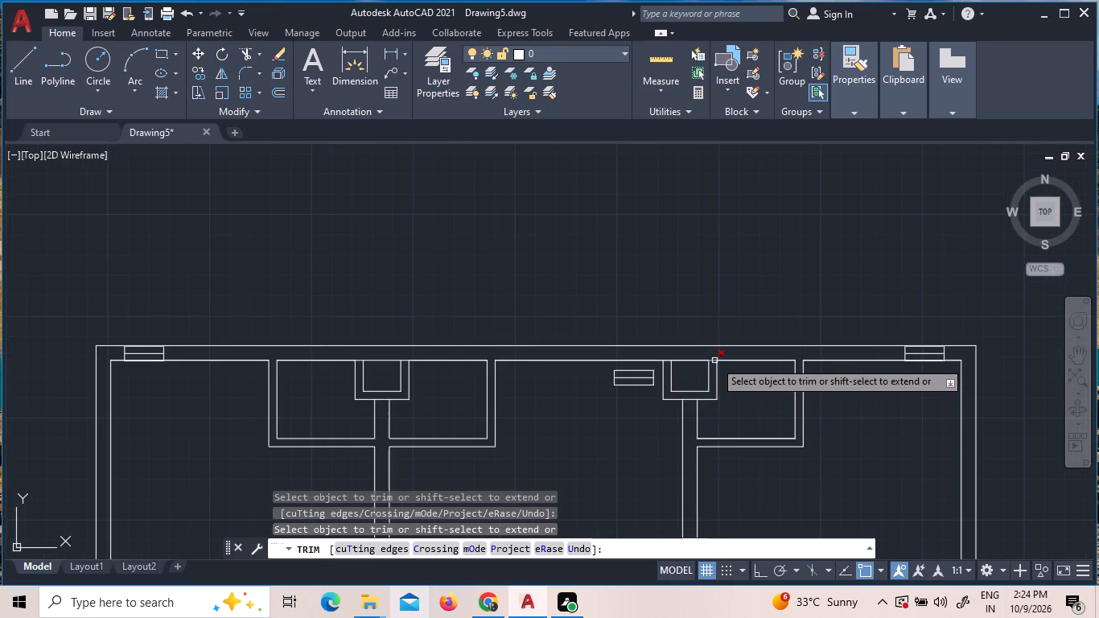
{"action": "left_click", "coordinate": [714, 360]}
{"action": "scroll", "coordinate": [714, 365], "scroll_direction": "up", "scroll_amount": 1}
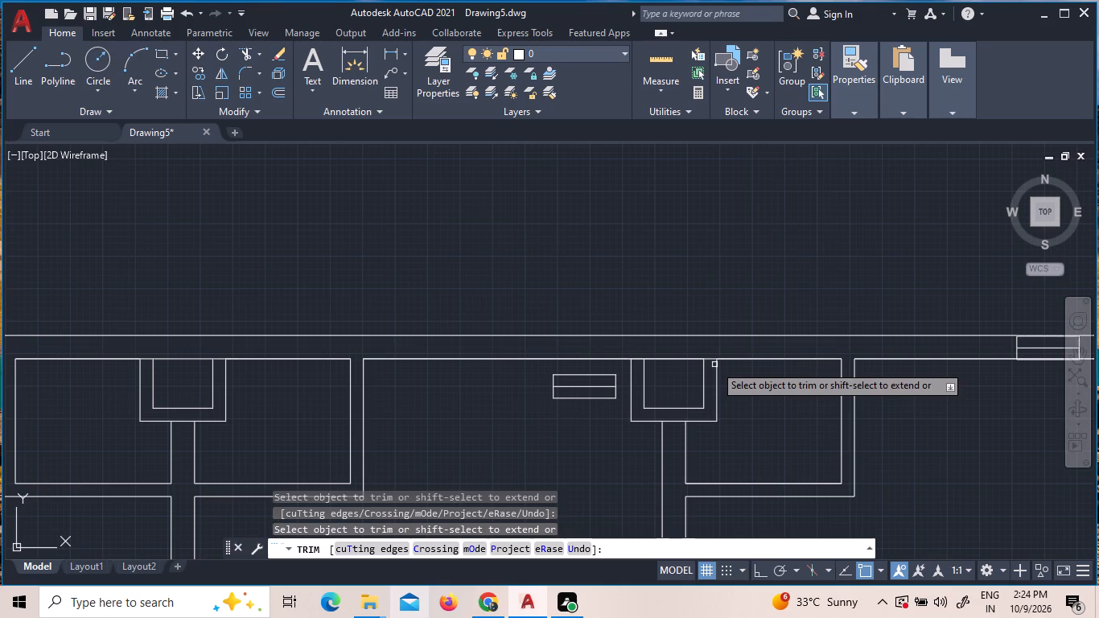
{"action": "left_click", "coordinate": [712, 359]}
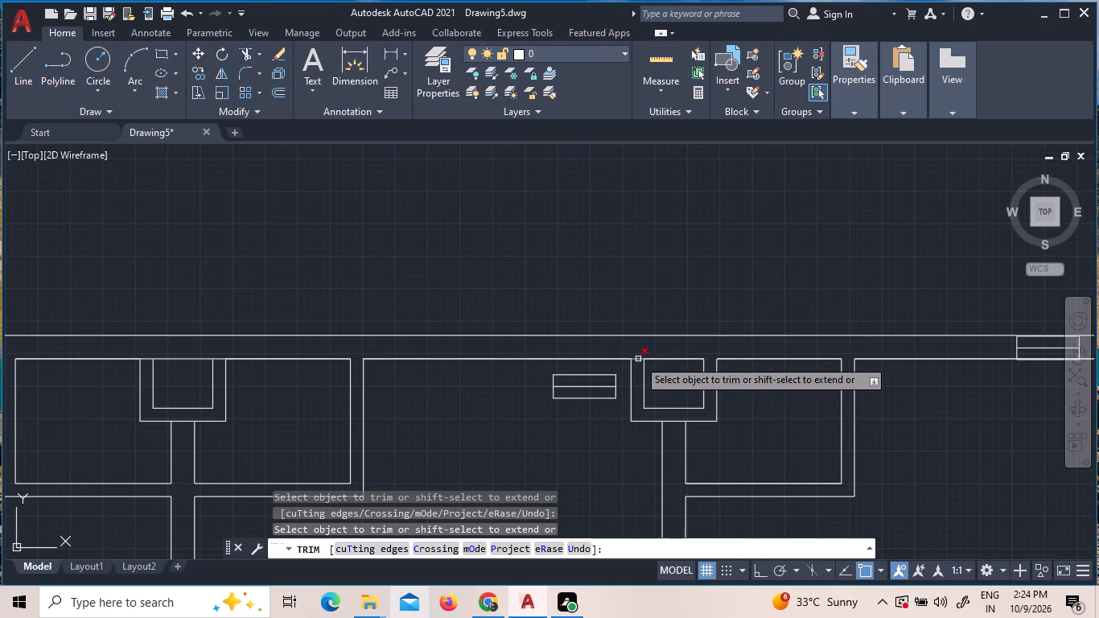
{"action": "left_click", "coordinate": [638, 359]}
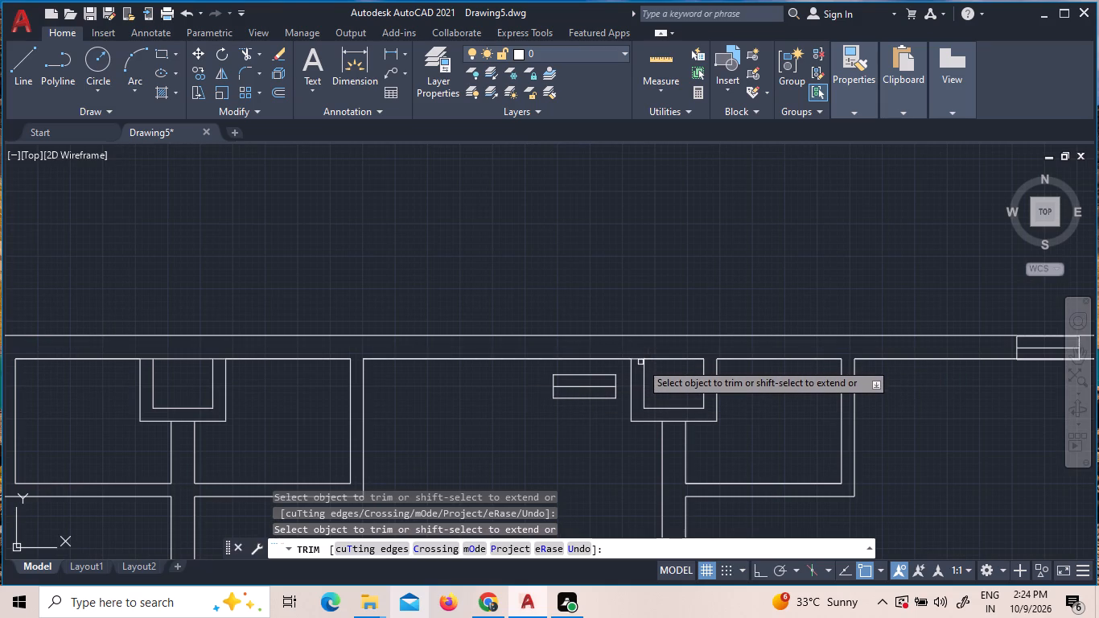
{"action": "left_click", "coordinate": [640, 359]}
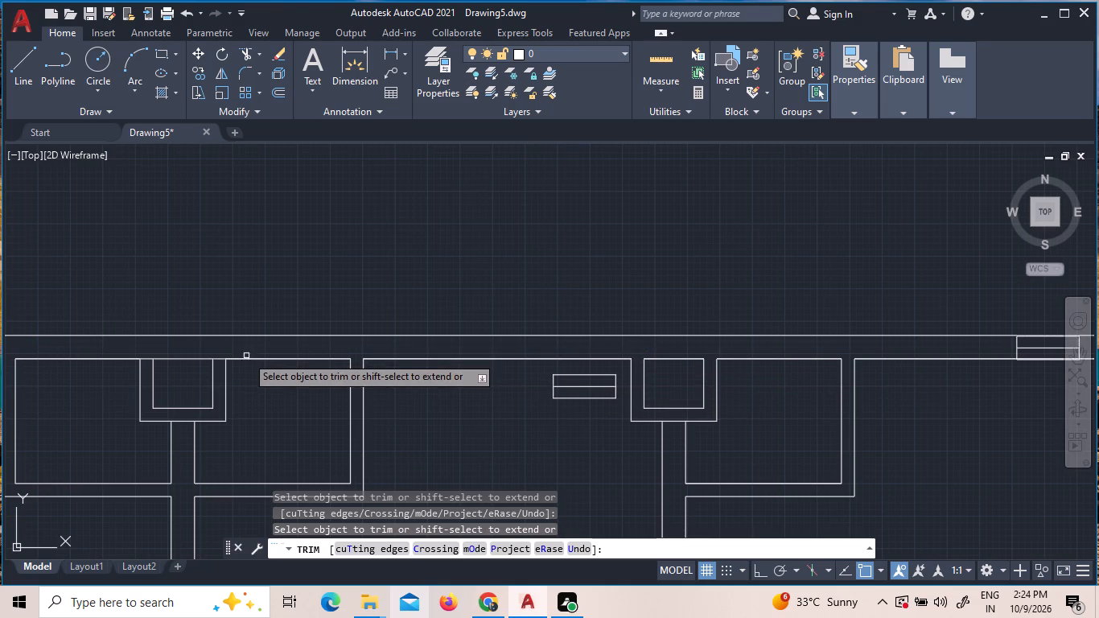
{"action": "left_click", "coordinate": [221, 359]}
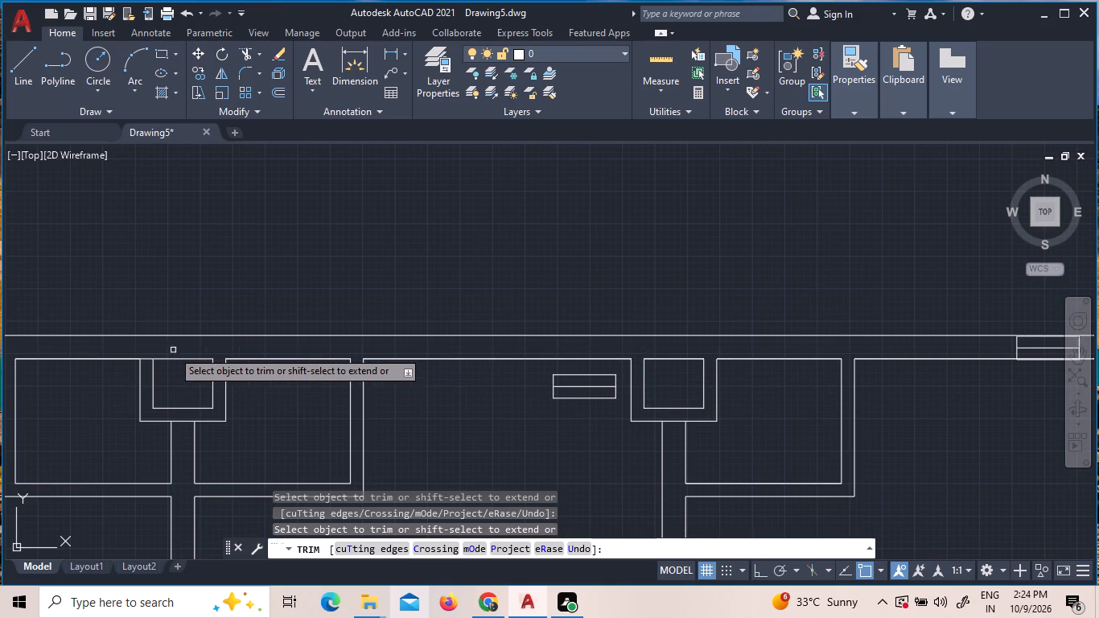
{"action": "left_click", "coordinate": [145, 359]}
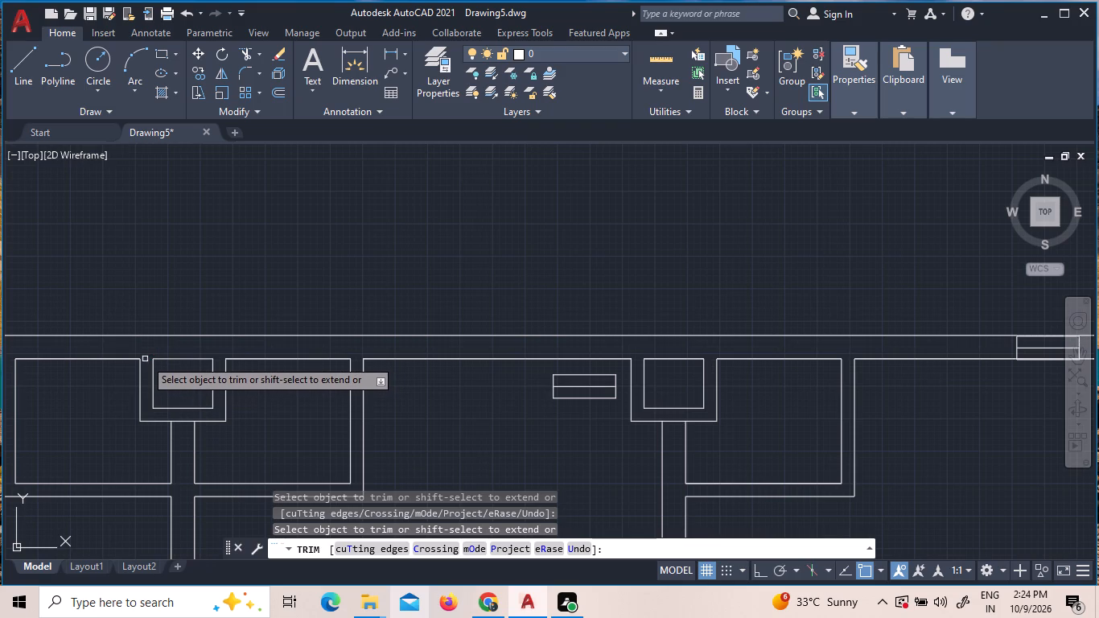
{"action": "scroll", "coordinate": [525, 377], "scroll_direction": "down", "scroll_amount": 1}
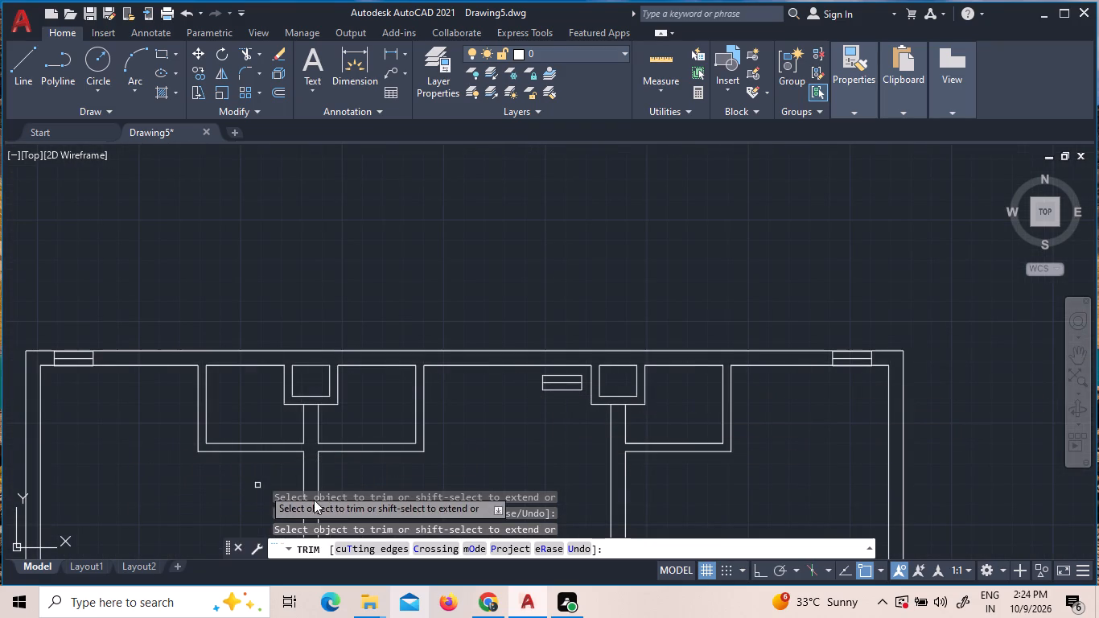
{"action": "key", "text": "Escape"}
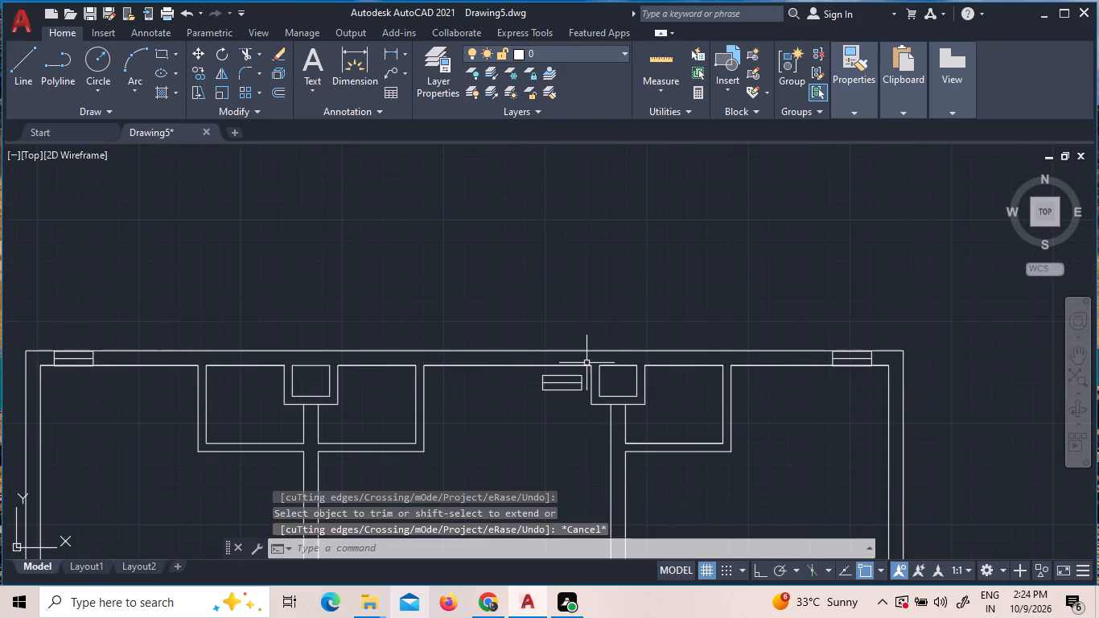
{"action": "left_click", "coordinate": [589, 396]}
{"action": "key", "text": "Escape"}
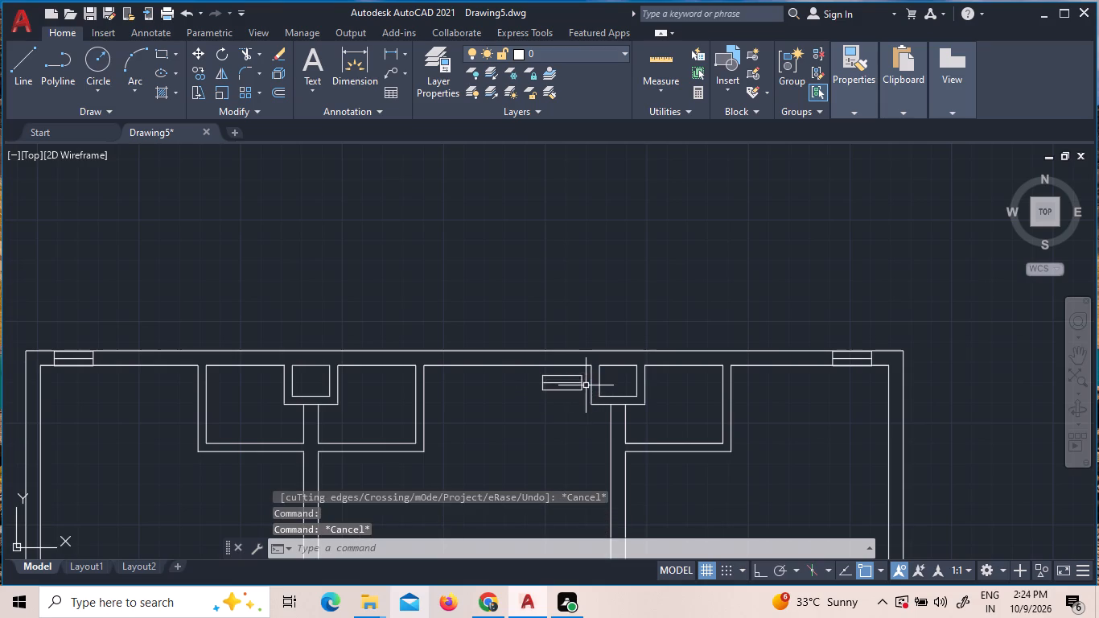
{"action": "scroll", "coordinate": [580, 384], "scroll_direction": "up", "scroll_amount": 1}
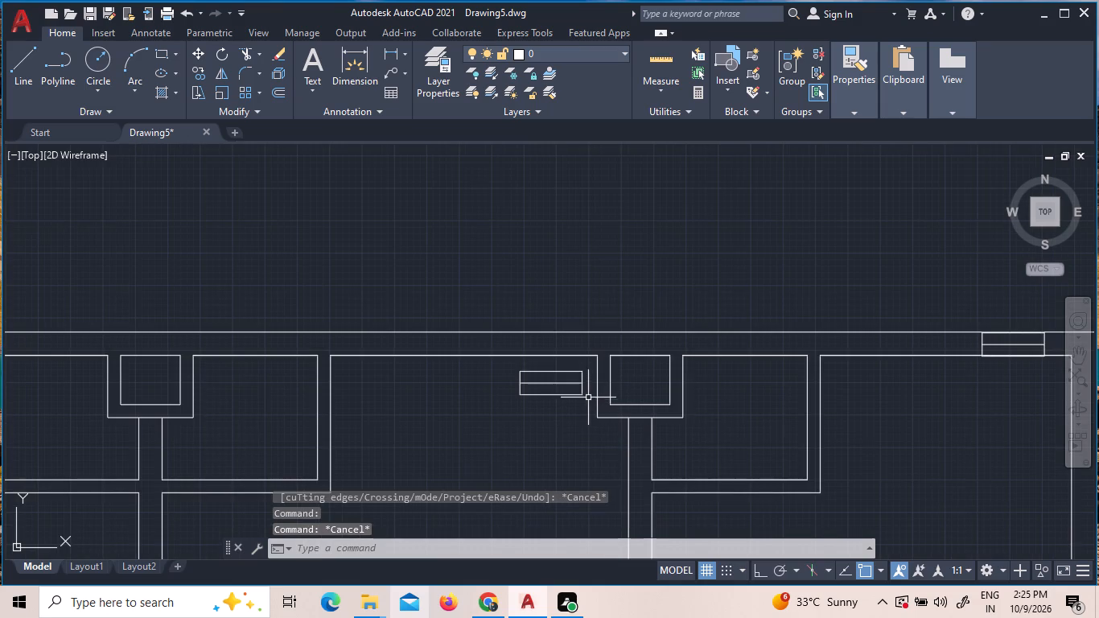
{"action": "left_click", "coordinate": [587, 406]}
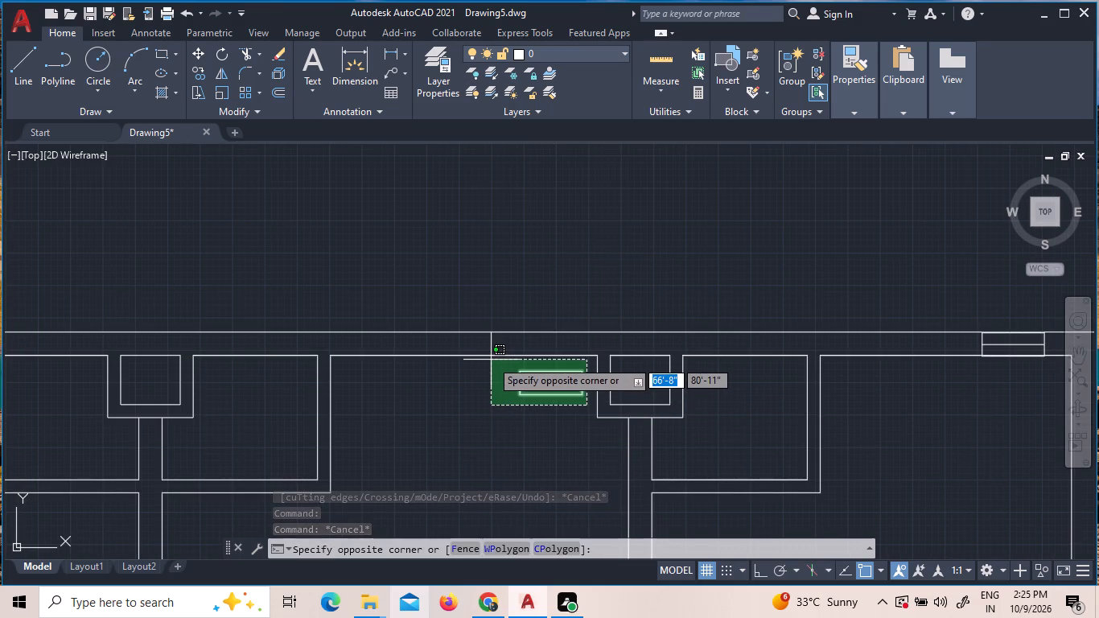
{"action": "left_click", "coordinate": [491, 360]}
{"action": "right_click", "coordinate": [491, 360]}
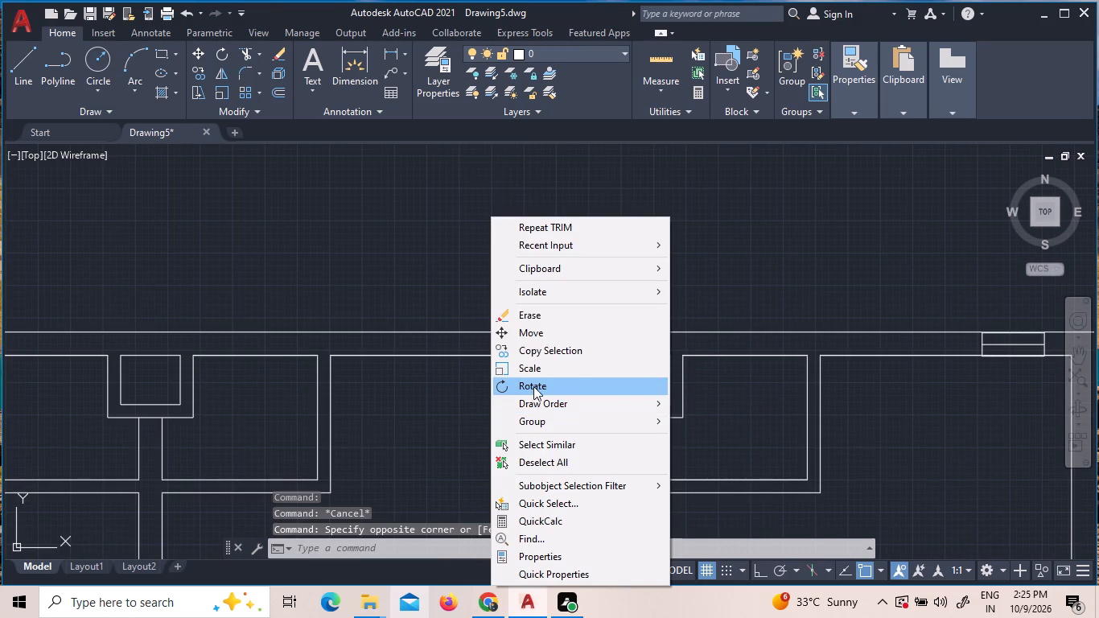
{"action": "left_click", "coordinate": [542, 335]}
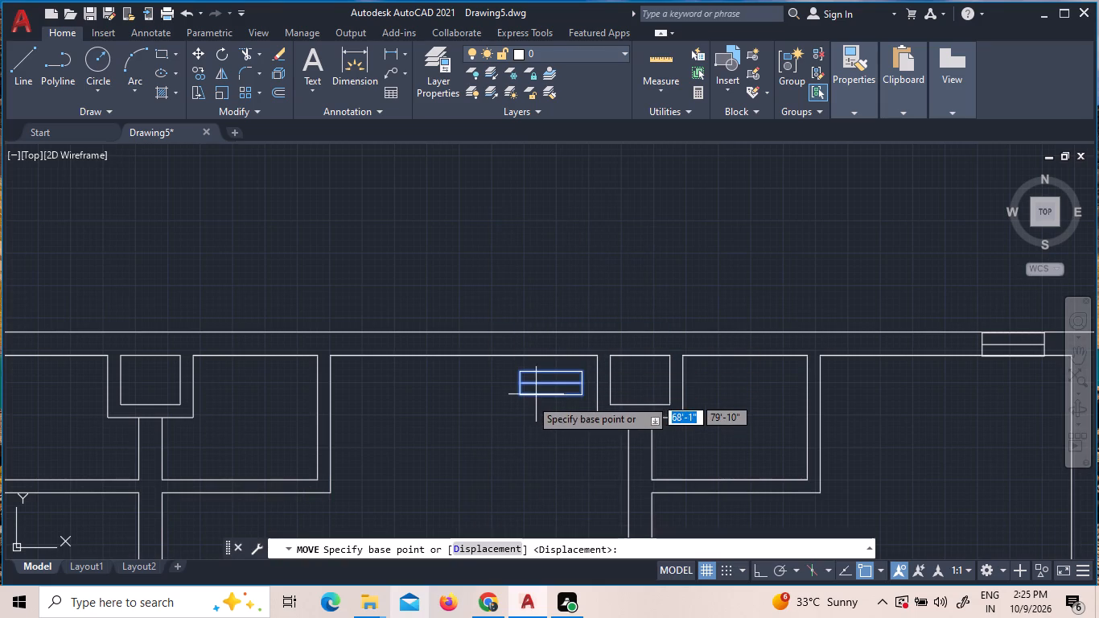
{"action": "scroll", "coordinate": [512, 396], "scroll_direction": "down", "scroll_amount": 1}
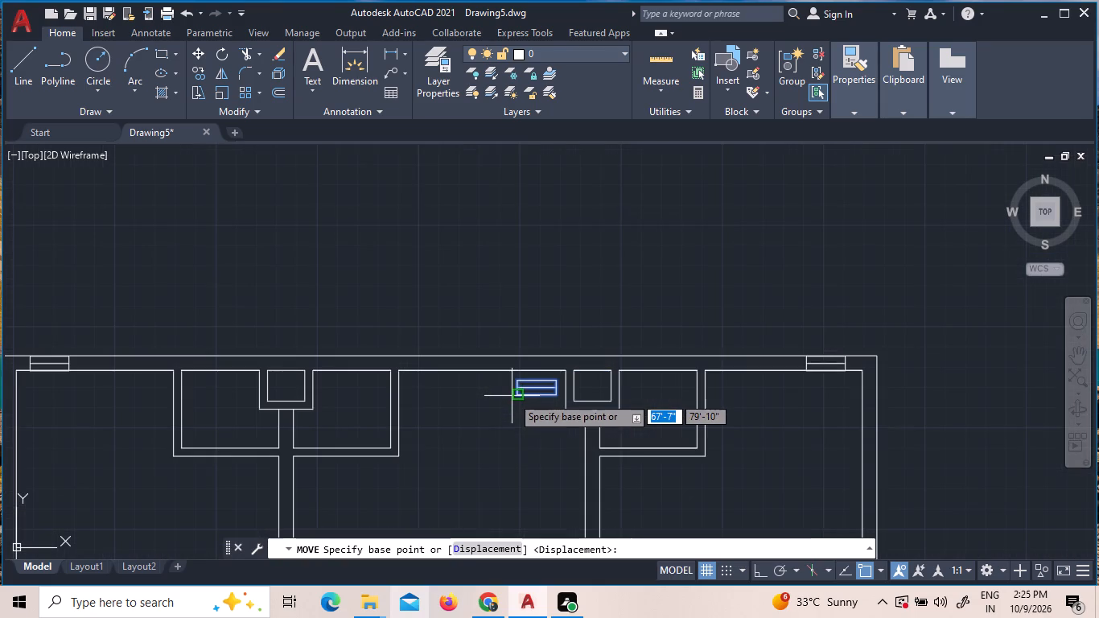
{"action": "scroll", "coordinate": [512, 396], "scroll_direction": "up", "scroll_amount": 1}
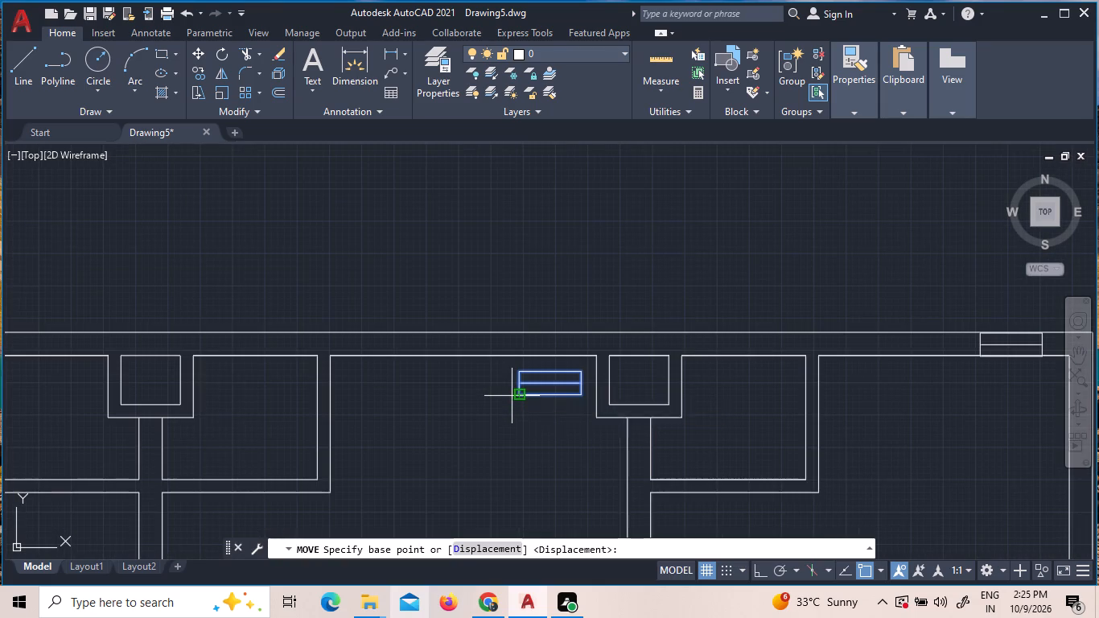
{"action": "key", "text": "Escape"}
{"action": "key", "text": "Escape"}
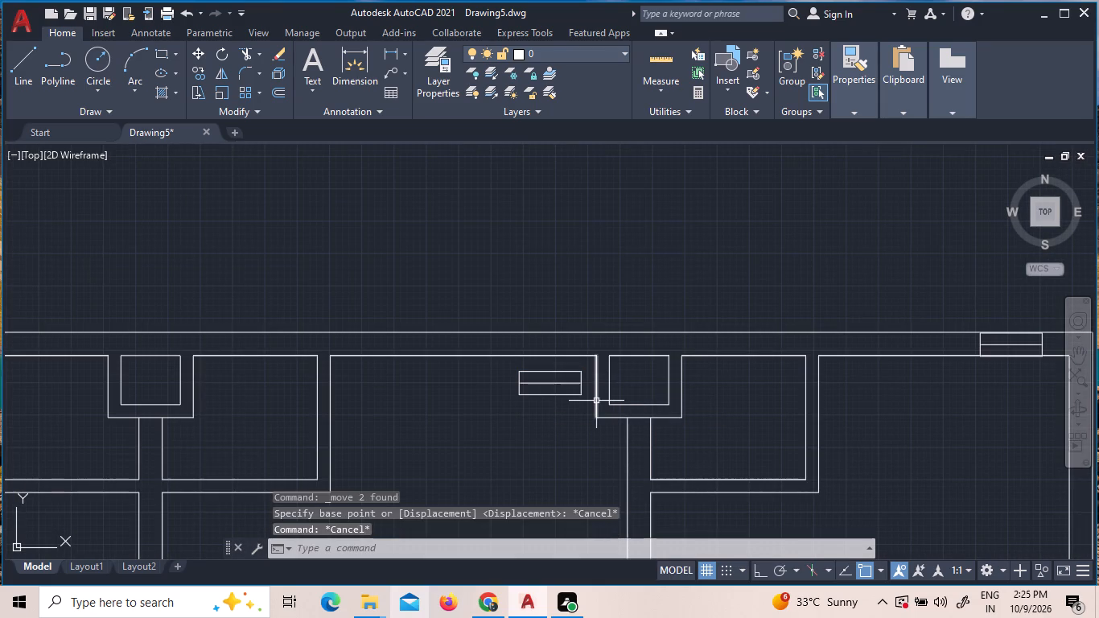
Rotate the loose window symbol beside the right column outline a quarter turn clockwise about its upper-left corner, making it vertical.
{"action": "left_click", "coordinate": [590, 401]}
{"action": "left_click", "coordinate": [505, 365]}
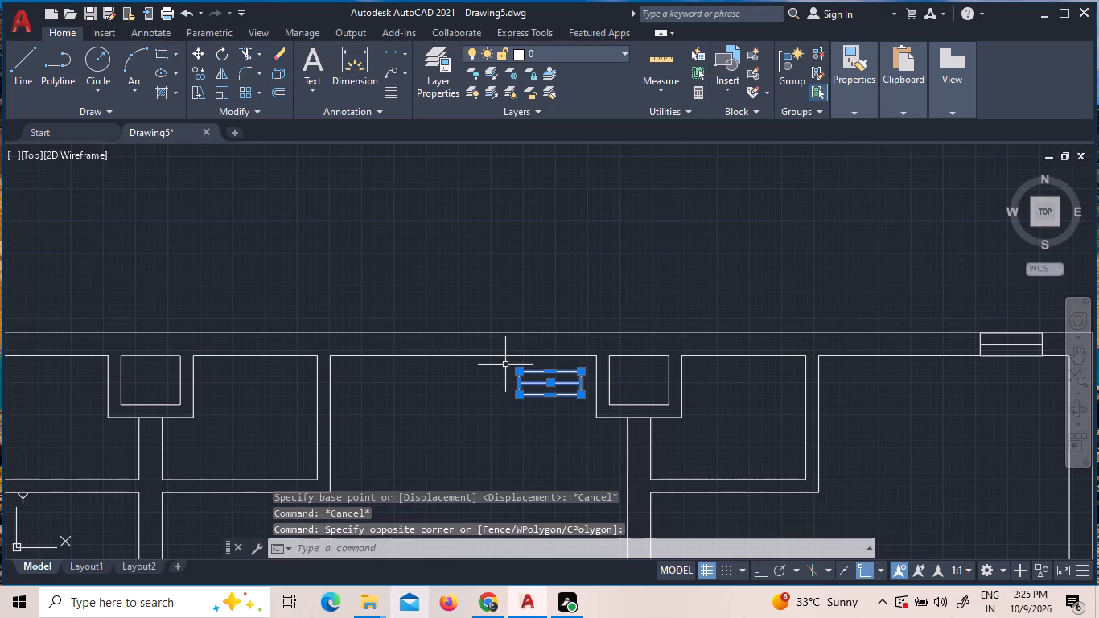
{"action": "type", "text": "ro"}
{"action": "key", "text": "Return"}
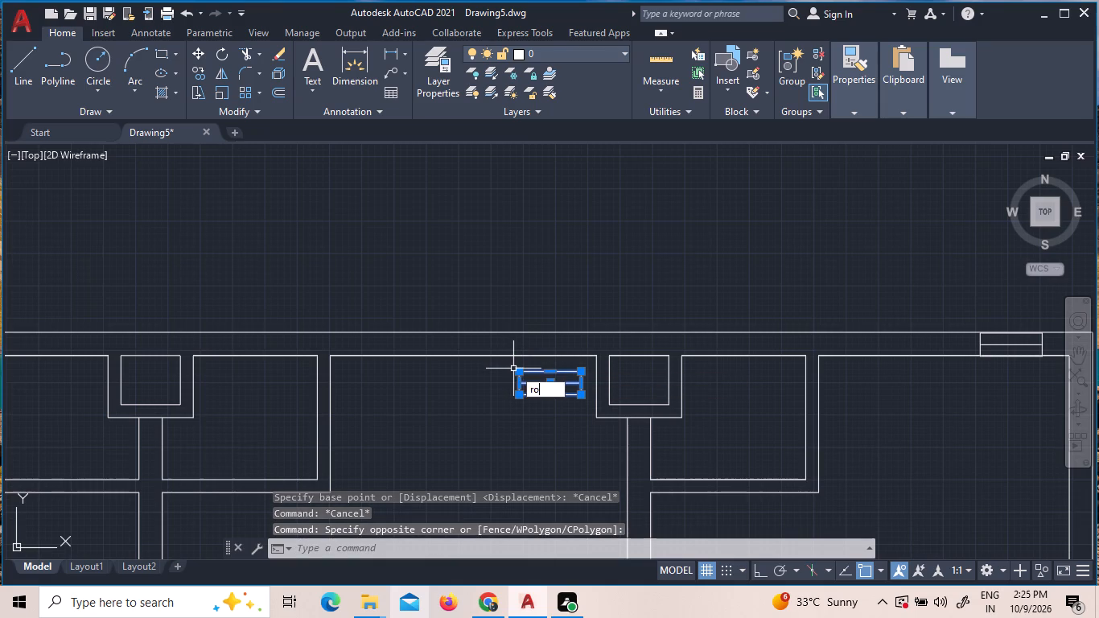
{"action": "left_click", "coordinate": [515, 369]}
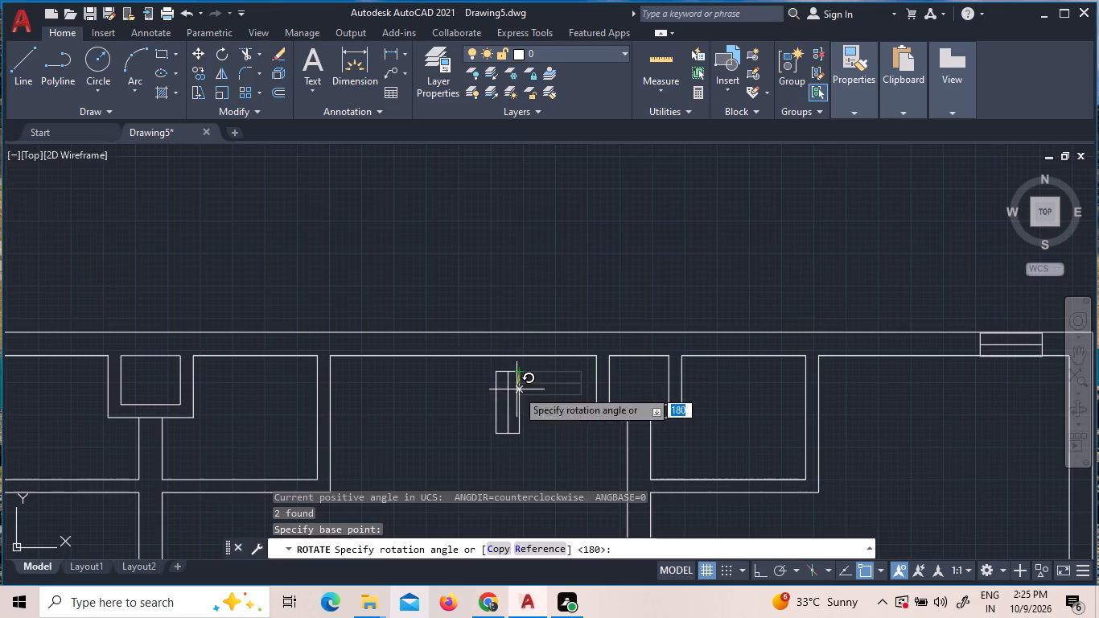
{"action": "left_click", "coordinate": [515, 397]}
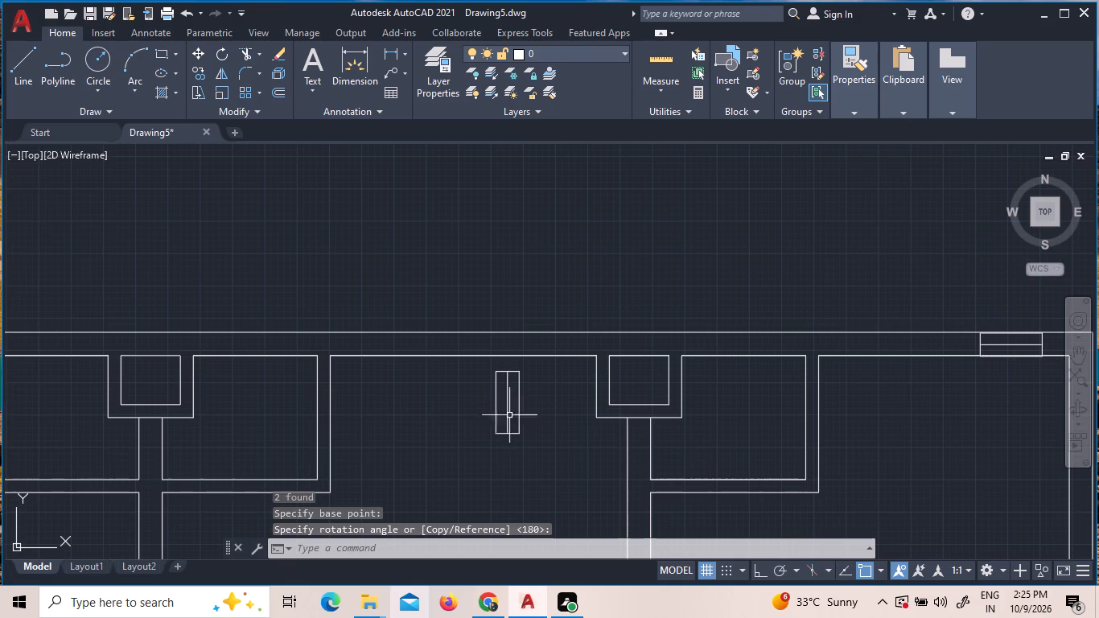
Move the vertical symbol about 1'-8" toward the right column outline, into the open space just left of it.
{"action": "left_click", "coordinate": [529, 445]}
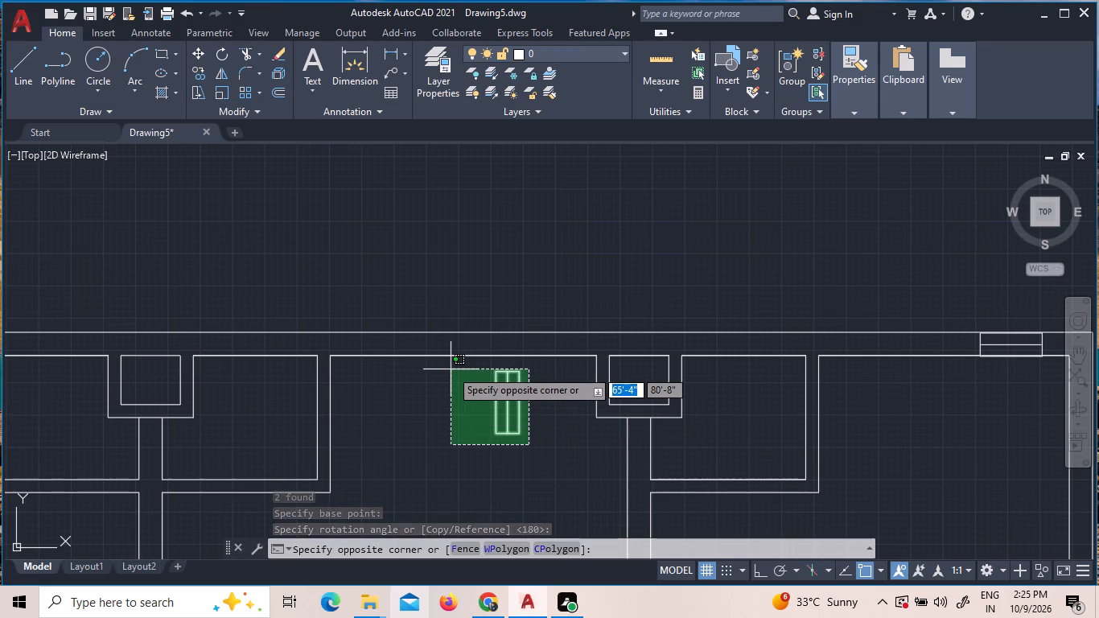
{"action": "left_click", "coordinate": [451, 369]}
{"action": "right_click", "coordinate": [506, 414]}
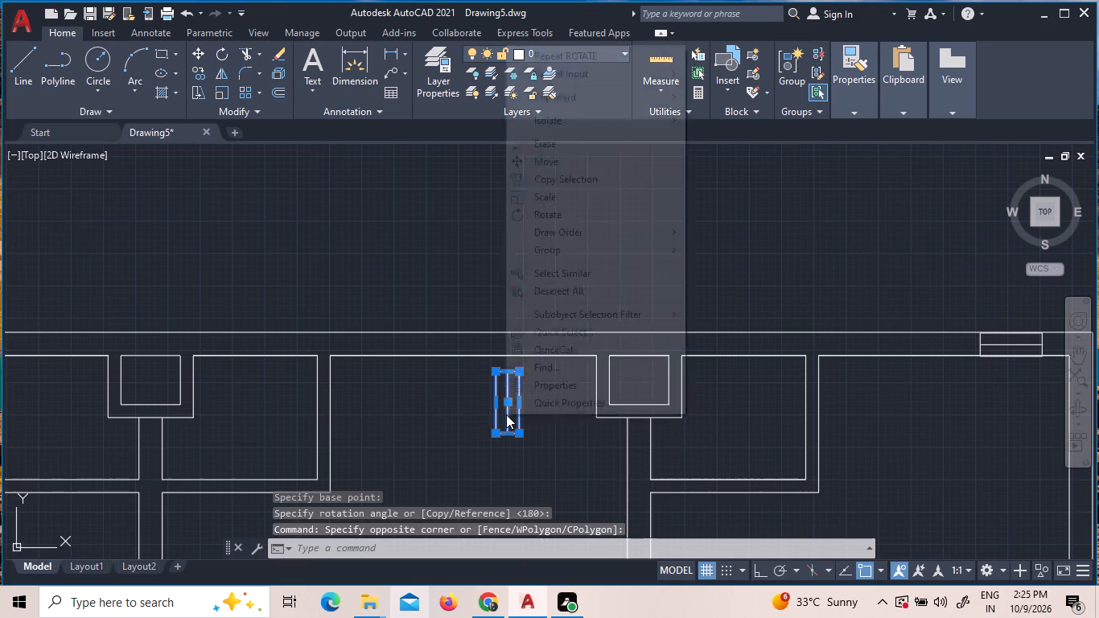
{"action": "left_click", "coordinate": [563, 169]}
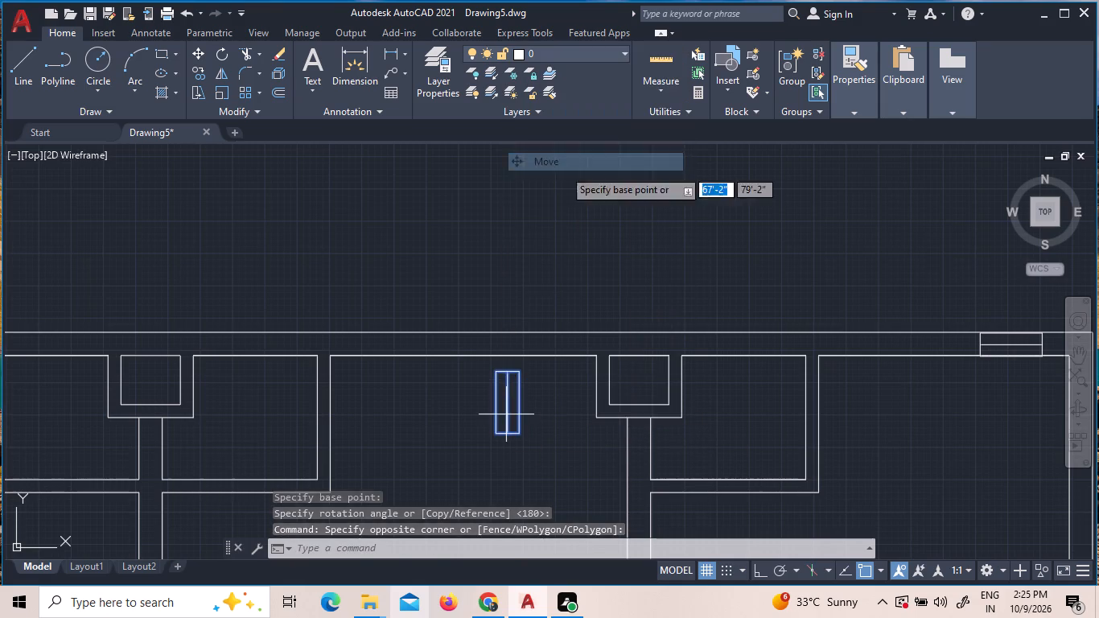
{"action": "left_click", "coordinate": [492, 402]}
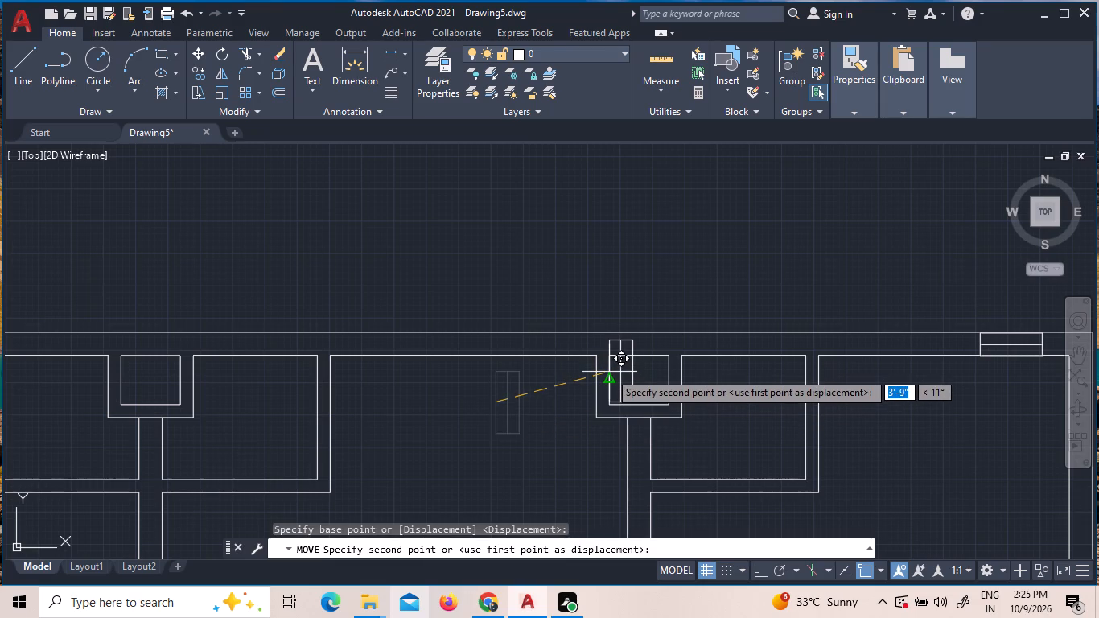
{"action": "scroll", "coordinate": [608, 378], "scroll_direction": "up", "scroll_amount": 4}
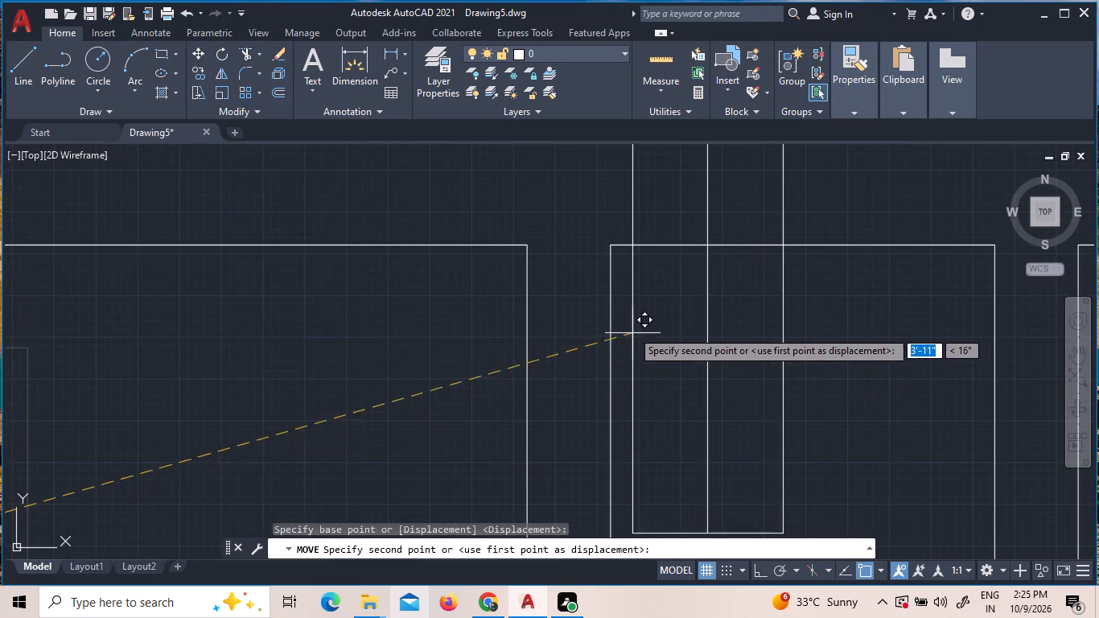
{"action": "scroll", "coordinate": [570, 343], "scroll_direction": "down", "scroll_amount": 2}
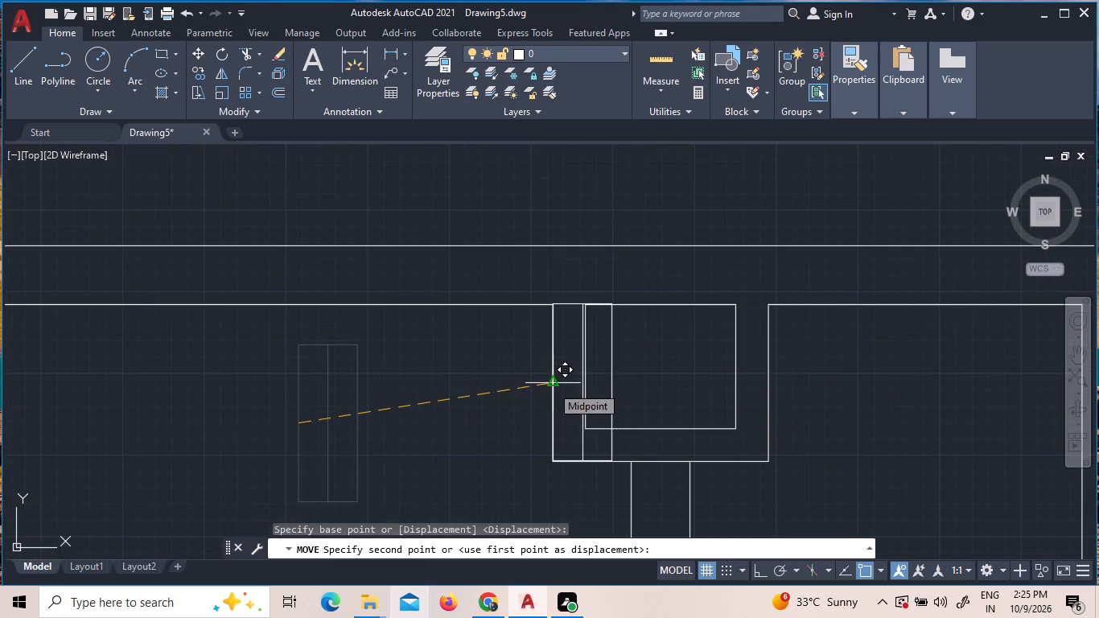
{"action": "scroll", "coordinate": [551, 385], "scroll_direction": "up", "scroll_amount": 1}
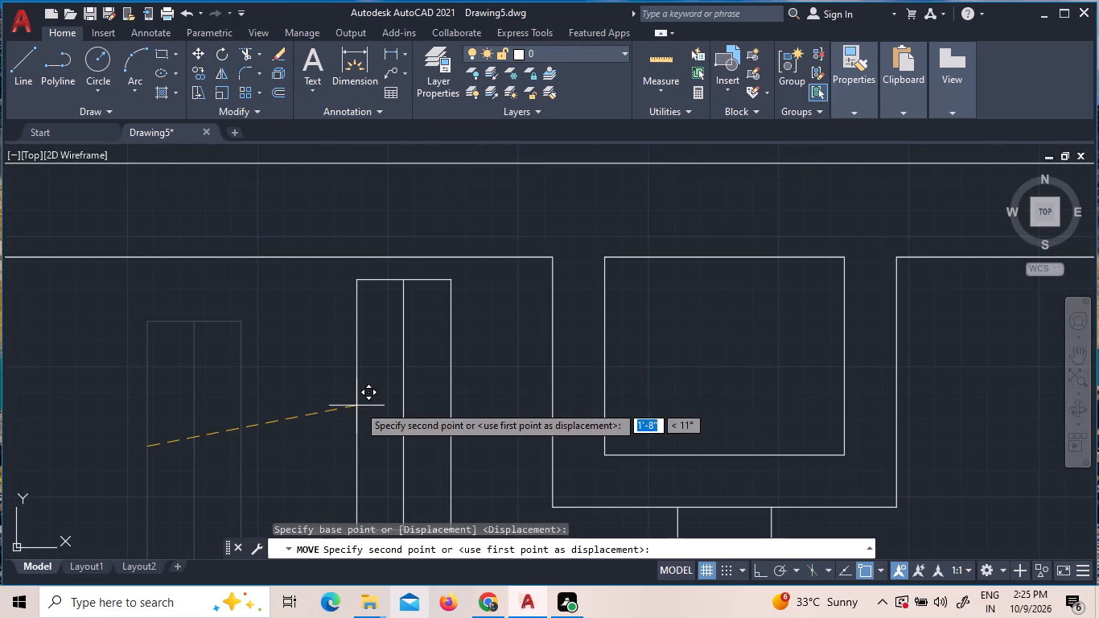
{"action": "left_click", "coordinate": [363, 403]}
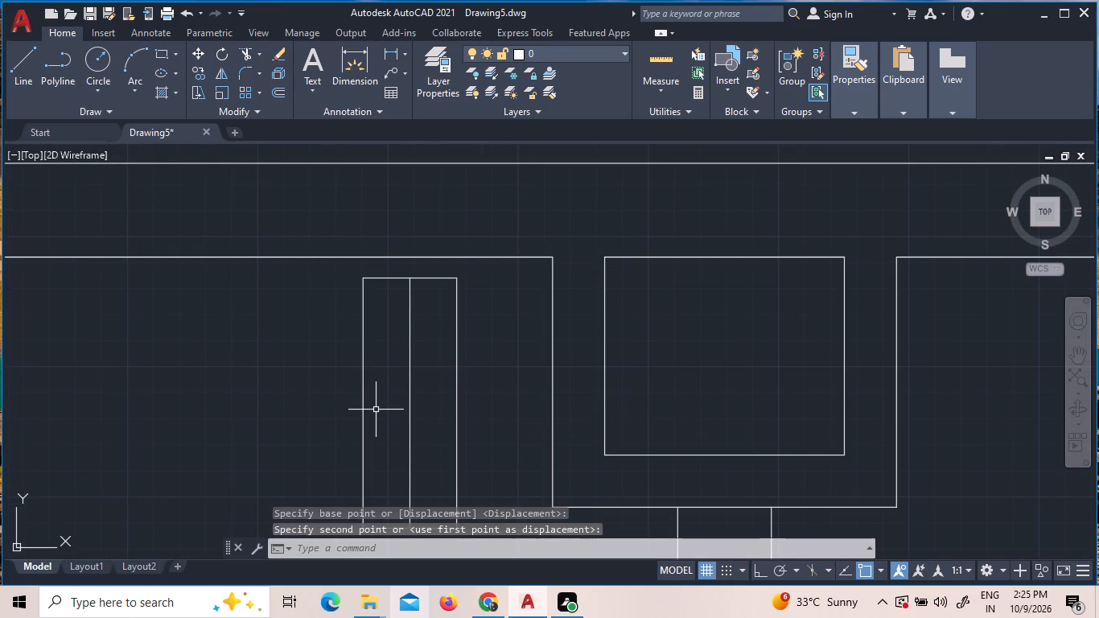
{"action": "key", "text": "Escape"}
Shorten the vertical symbol to about 1'-6" by stretching its top edge downward.
{"action": "scroll", "coordinate": [389, 381], "scroll_direction": "down", "scroll_amount": 1}
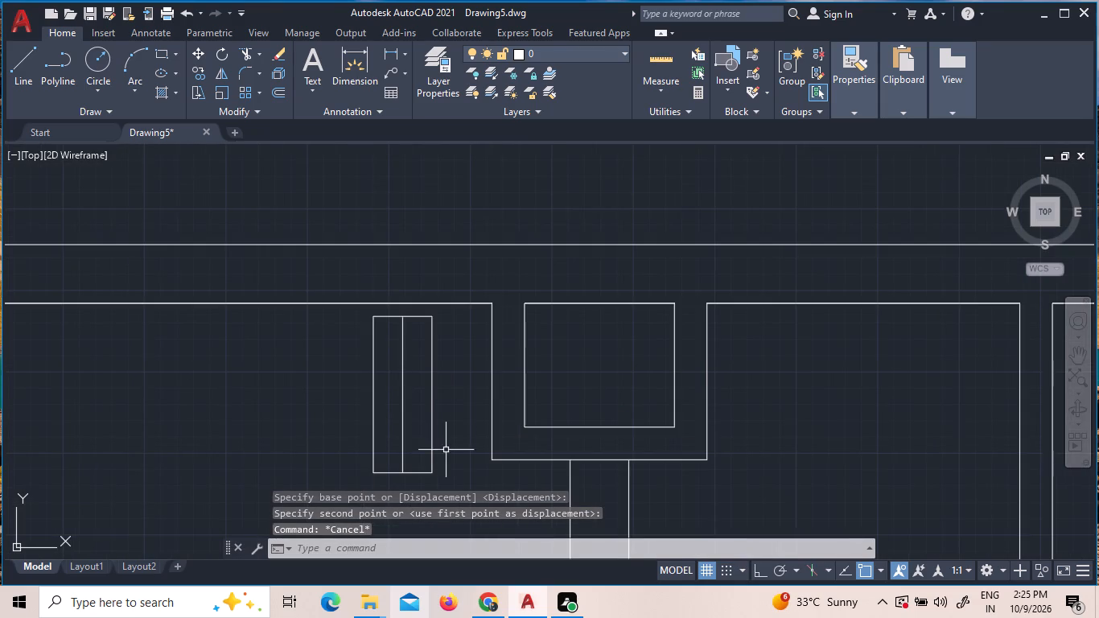
{"action": "left_click", "coordinate": [444, 480]}
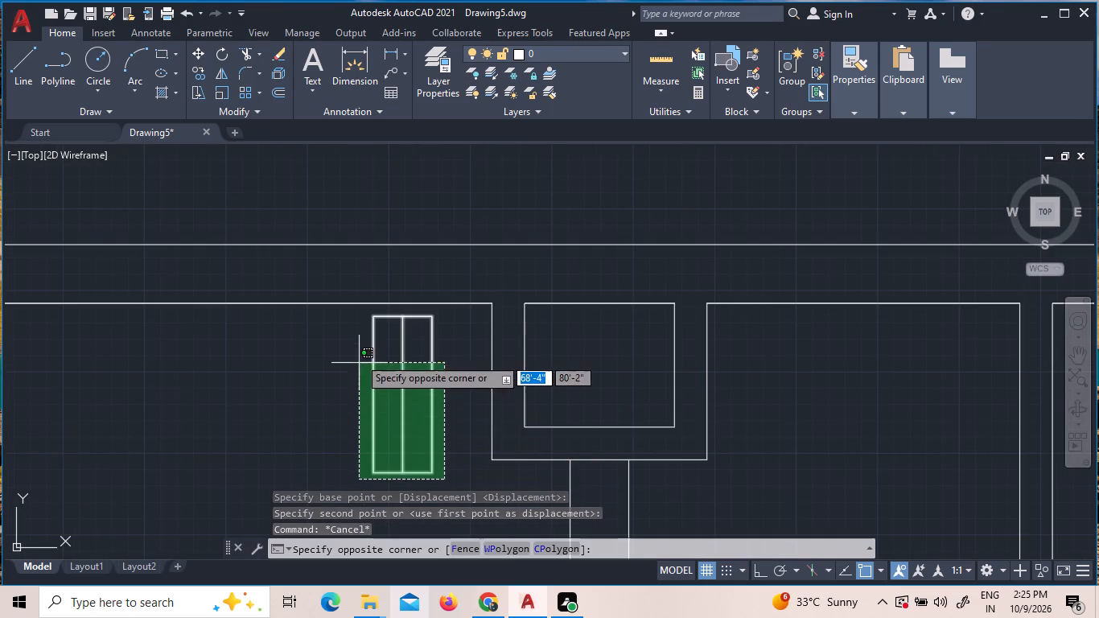
{"action": "left_click", "coordinate": [356, 313]}
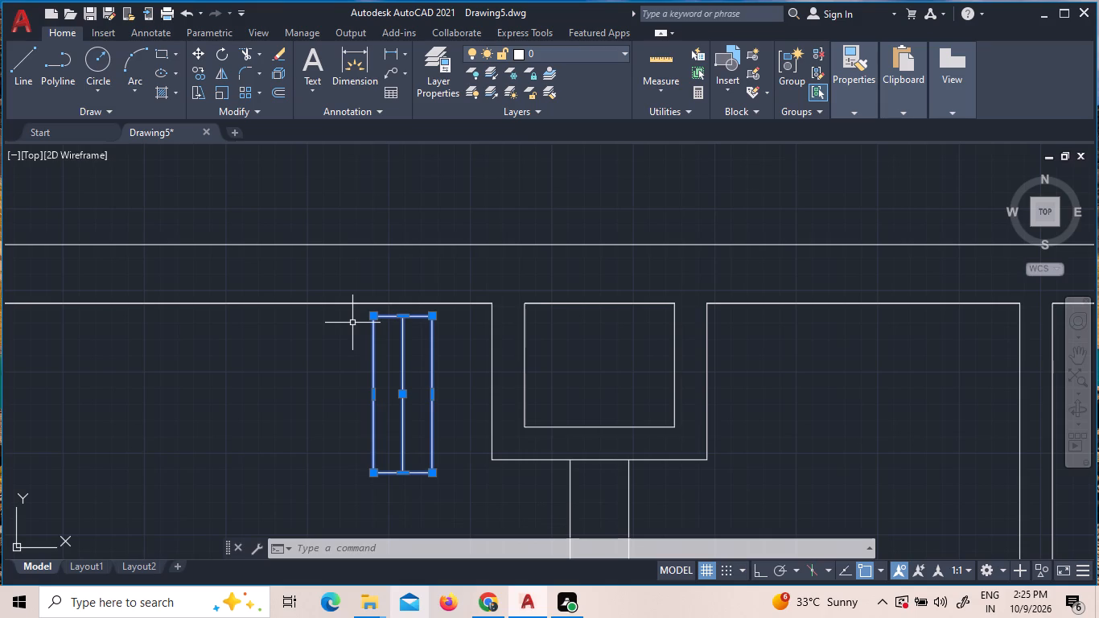
{"action": "left_click", "coordinate": [401, 317]}
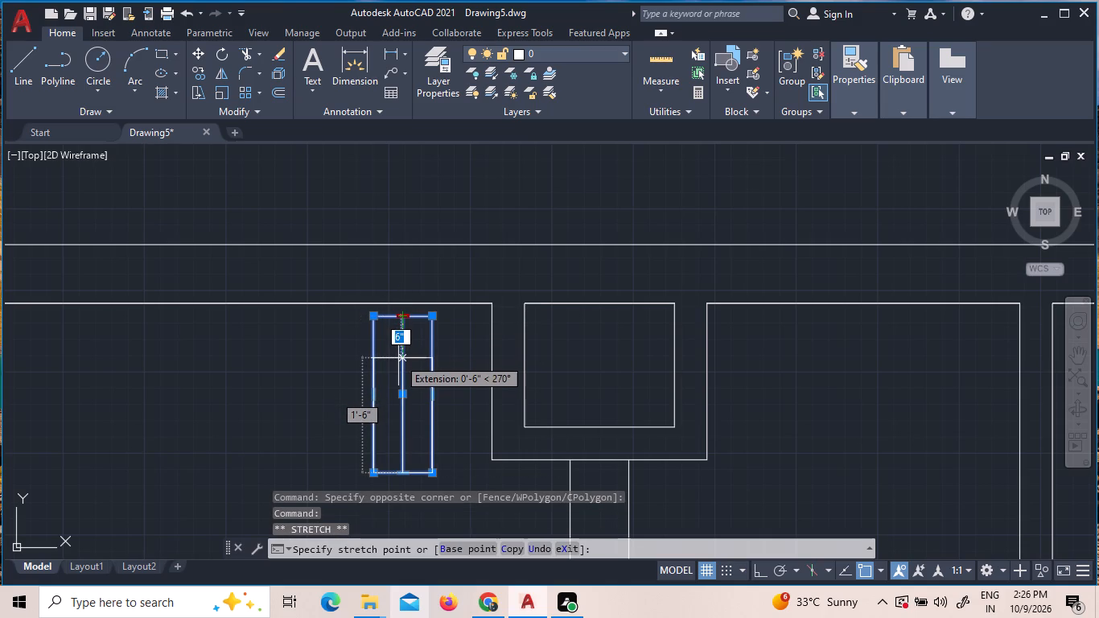
{"action": "left_click", "coordinate": [401, 354]}
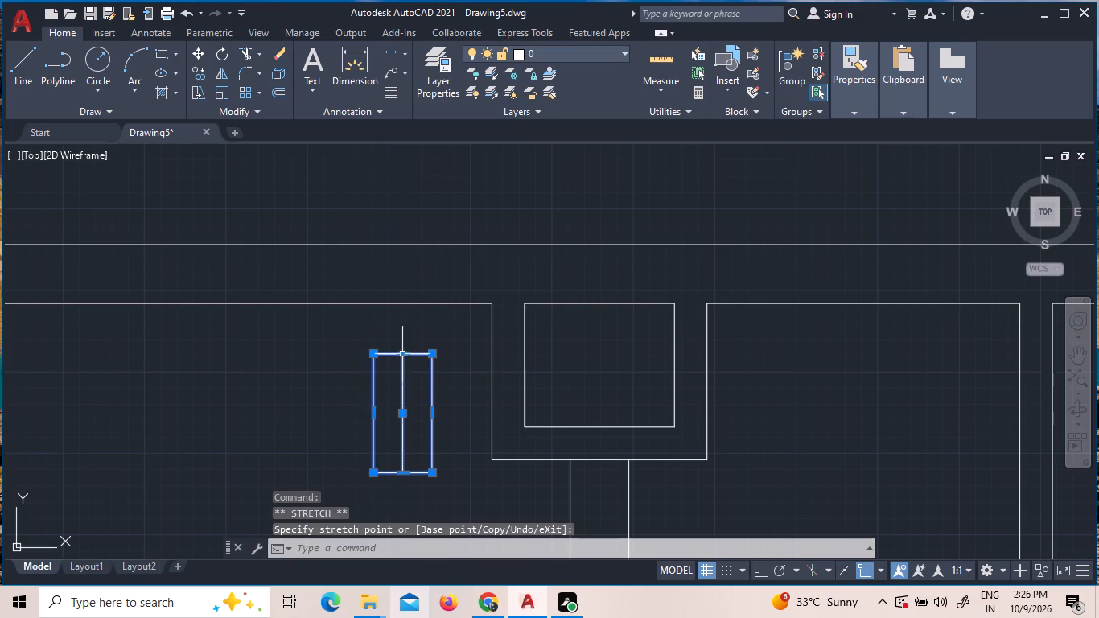
Narrow the vertical symbol by shifting its centre line toward its left side and stretching its right side inward.
{"action": "left_click", "coordinate": [404, 414]}
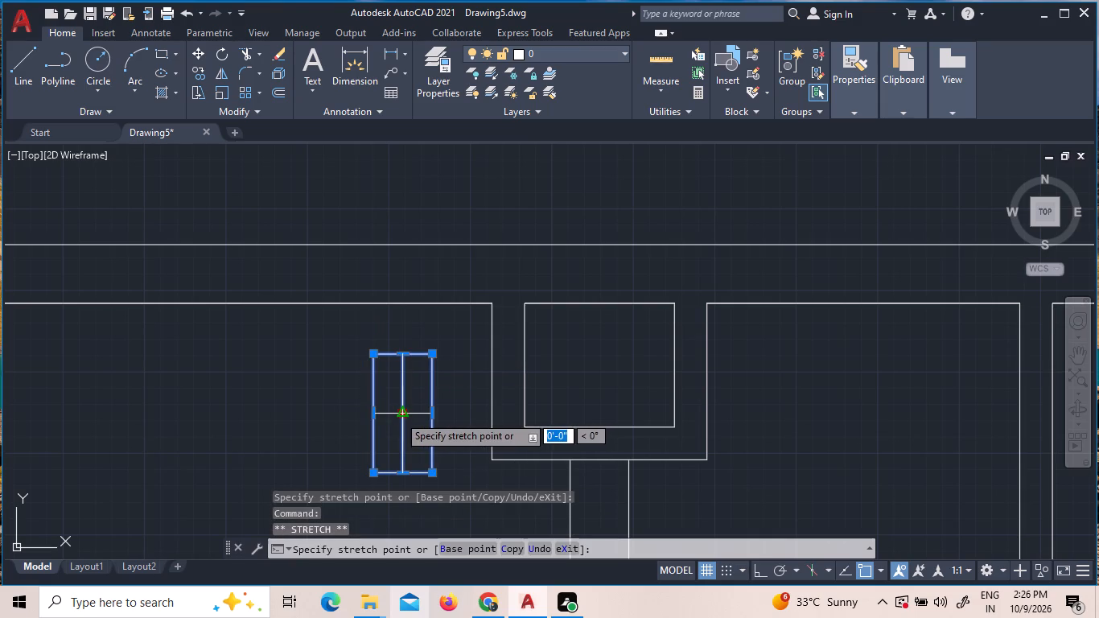
{"action": "left_click", "coordinate": [385, 415]}
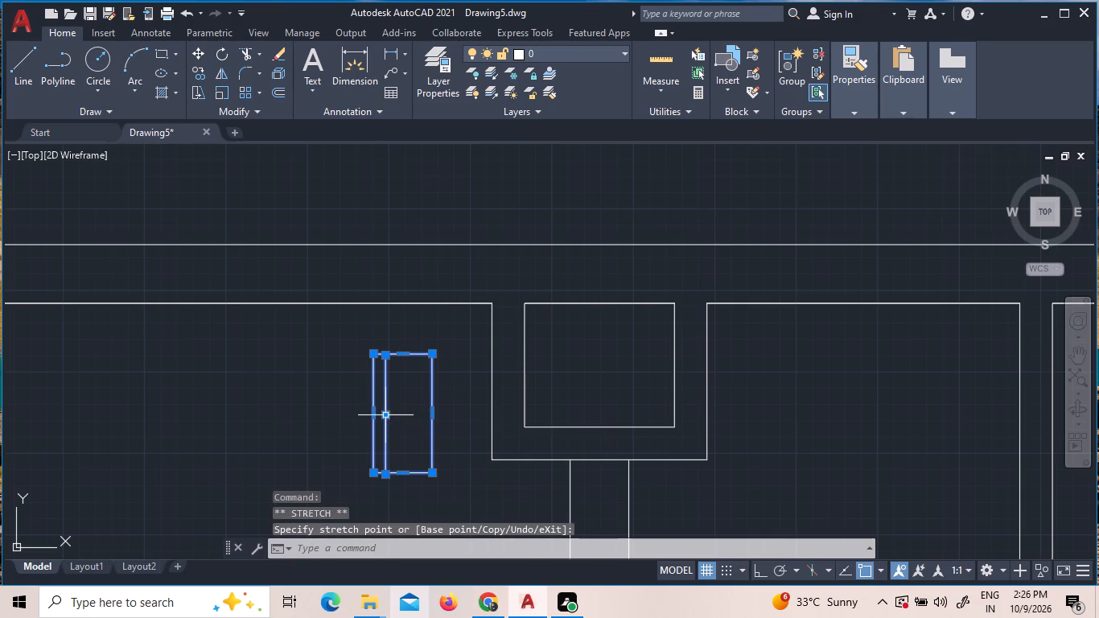
{"action": "left_click", "coordinate": [430, 414]}
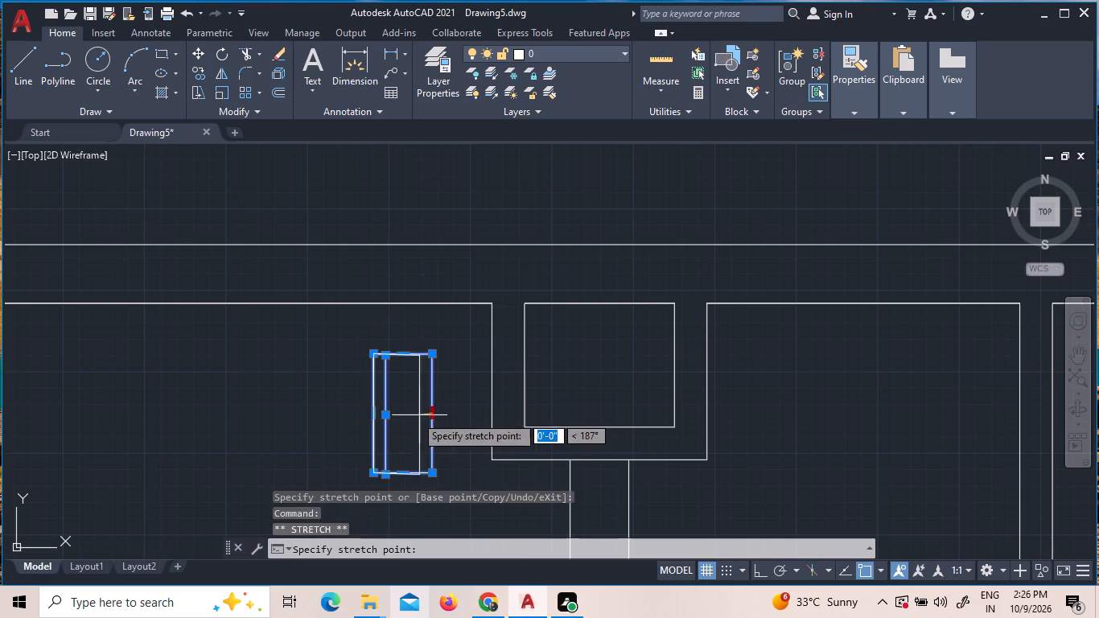
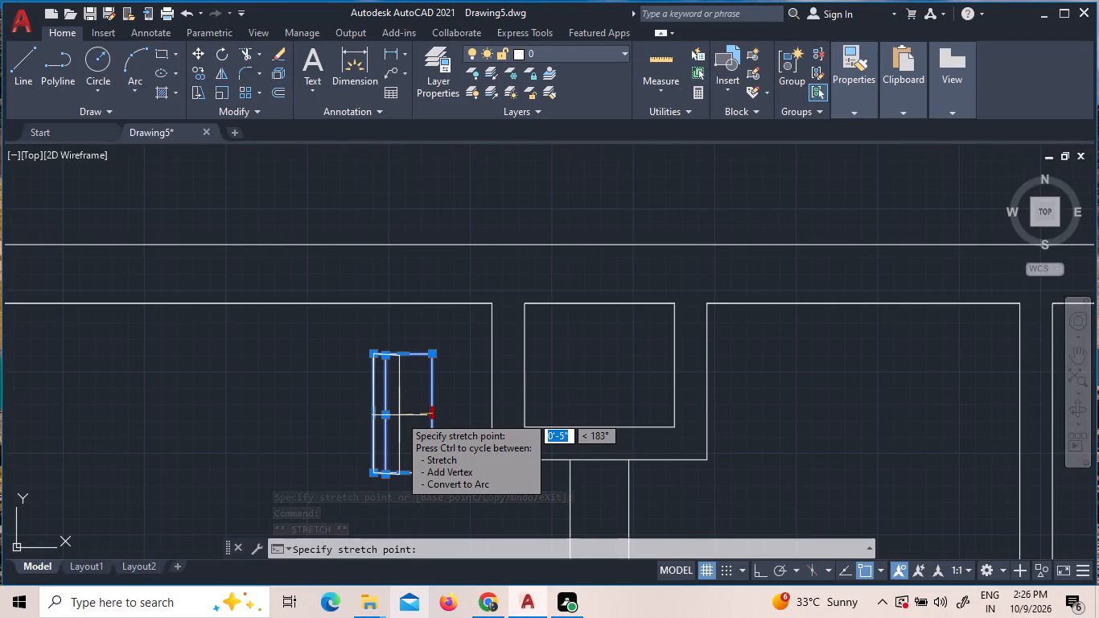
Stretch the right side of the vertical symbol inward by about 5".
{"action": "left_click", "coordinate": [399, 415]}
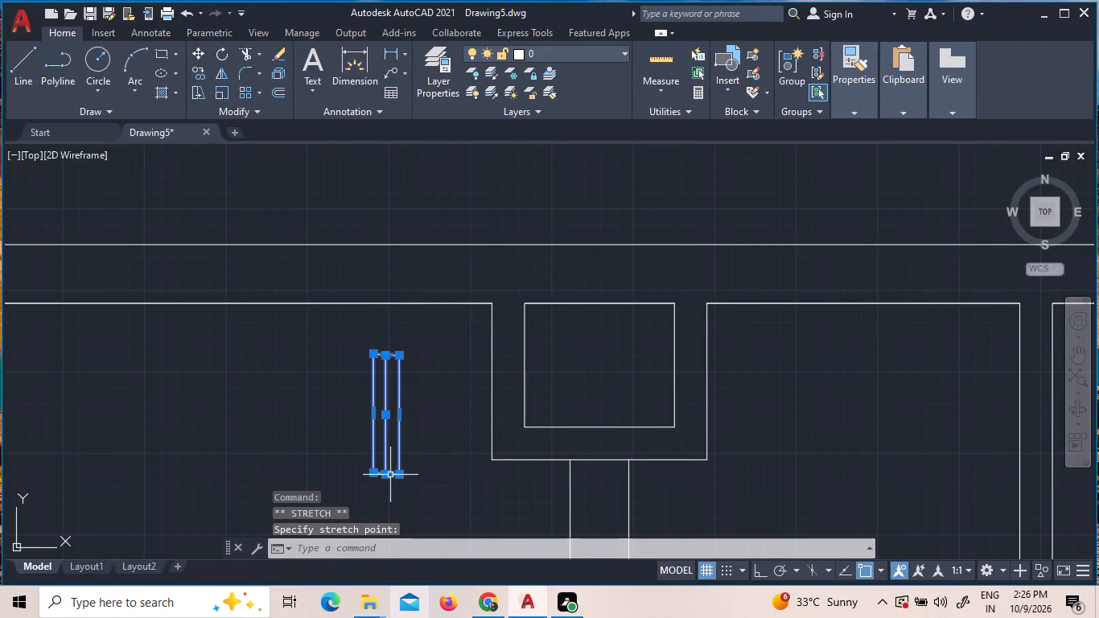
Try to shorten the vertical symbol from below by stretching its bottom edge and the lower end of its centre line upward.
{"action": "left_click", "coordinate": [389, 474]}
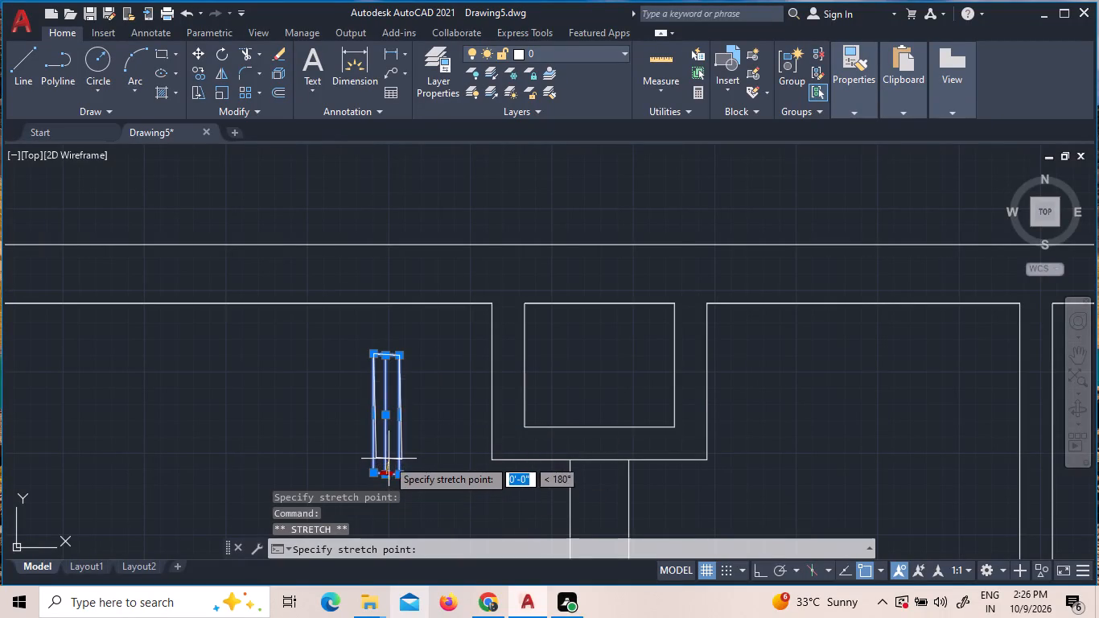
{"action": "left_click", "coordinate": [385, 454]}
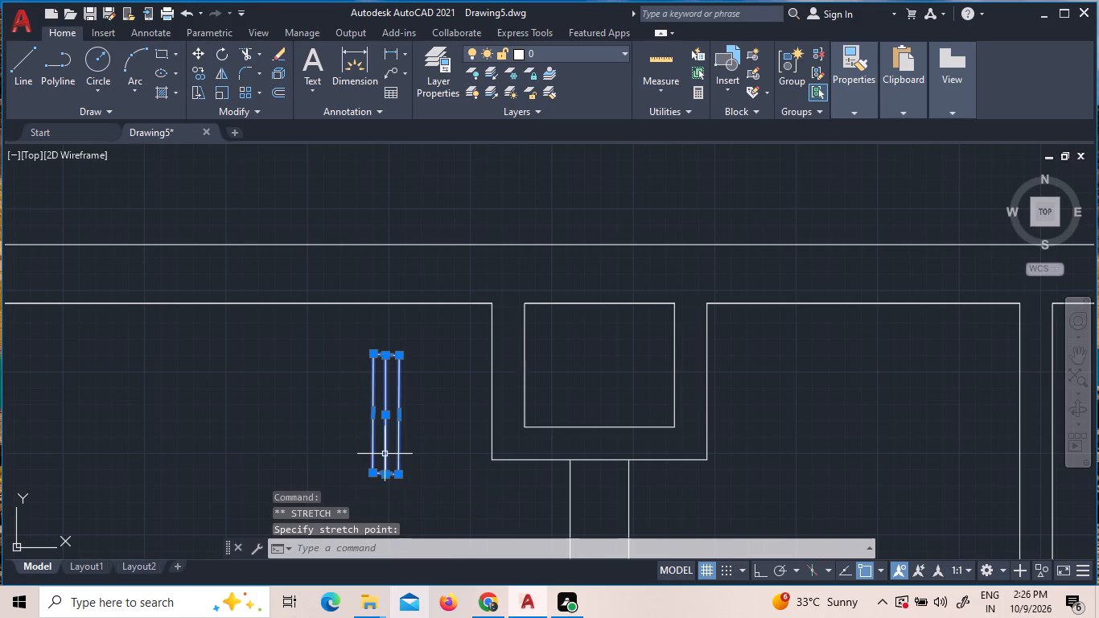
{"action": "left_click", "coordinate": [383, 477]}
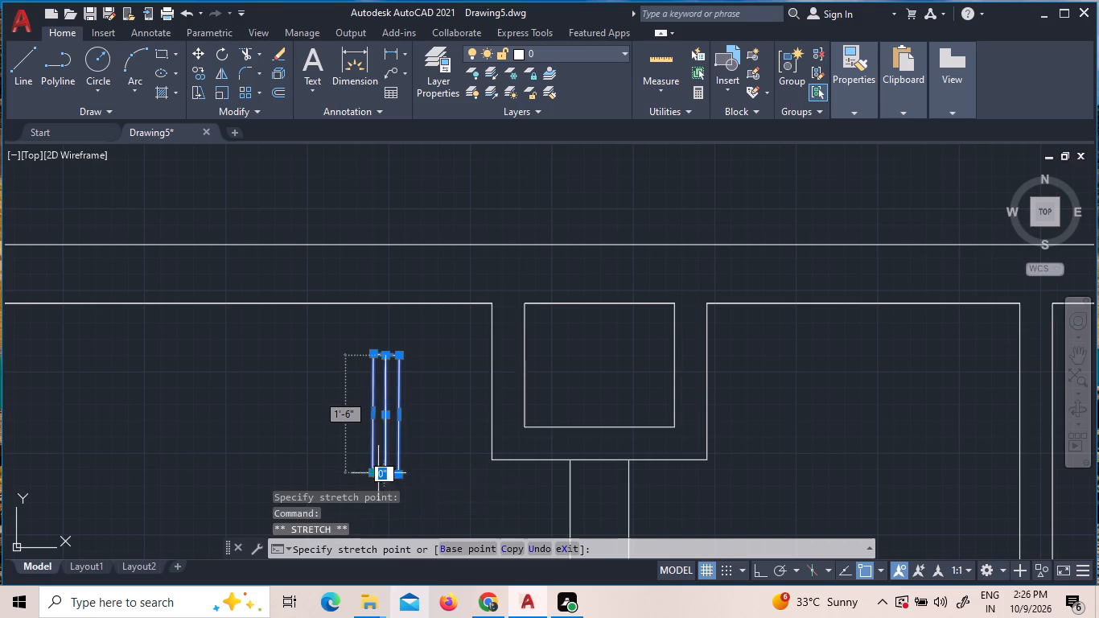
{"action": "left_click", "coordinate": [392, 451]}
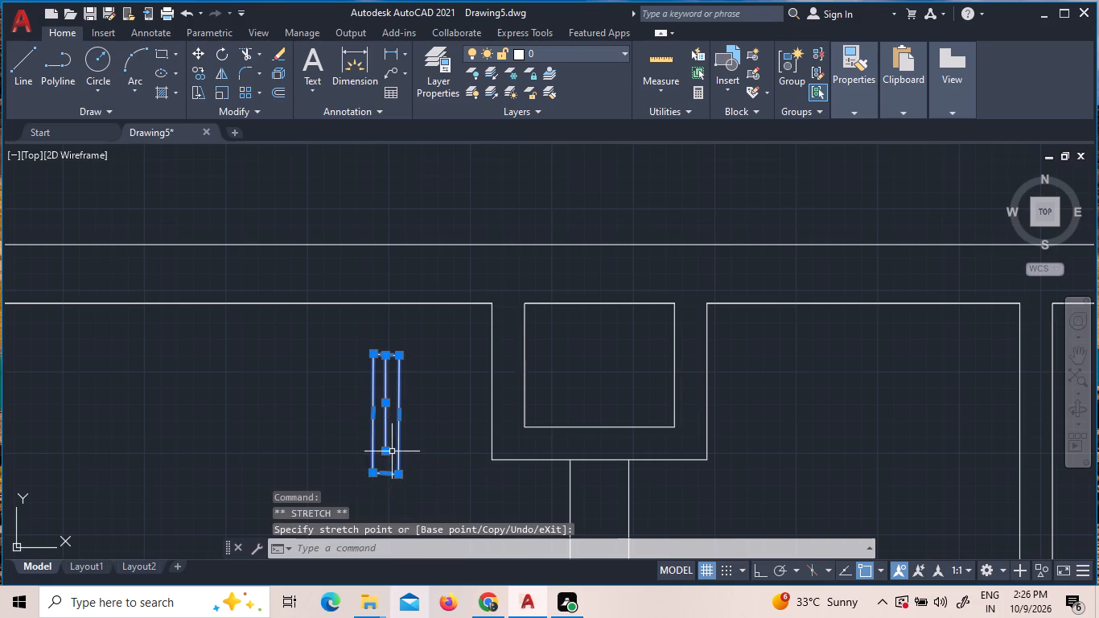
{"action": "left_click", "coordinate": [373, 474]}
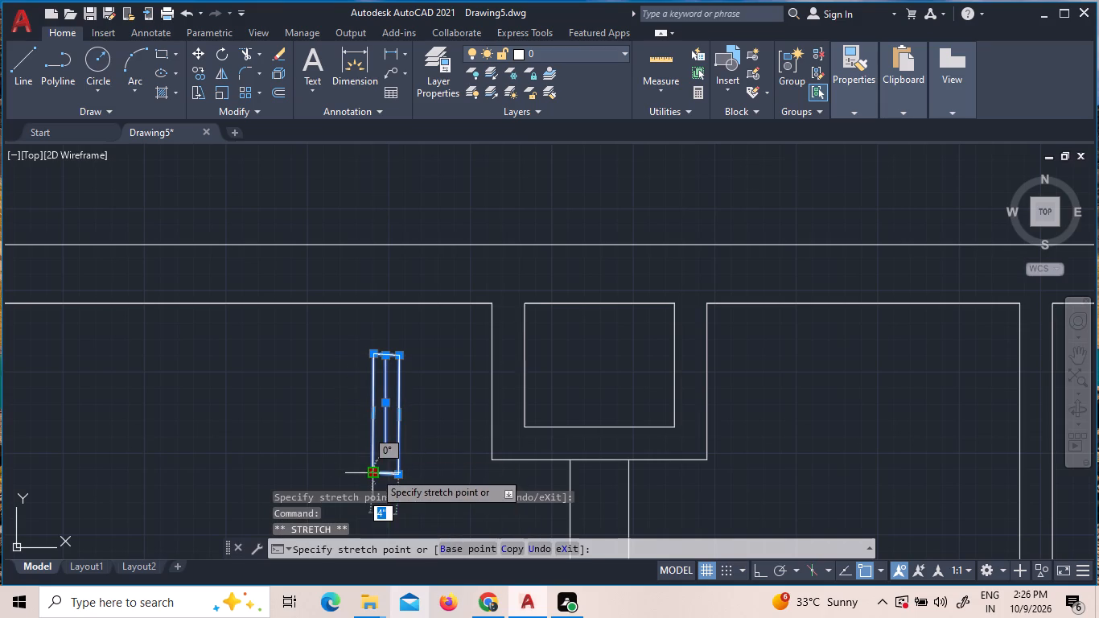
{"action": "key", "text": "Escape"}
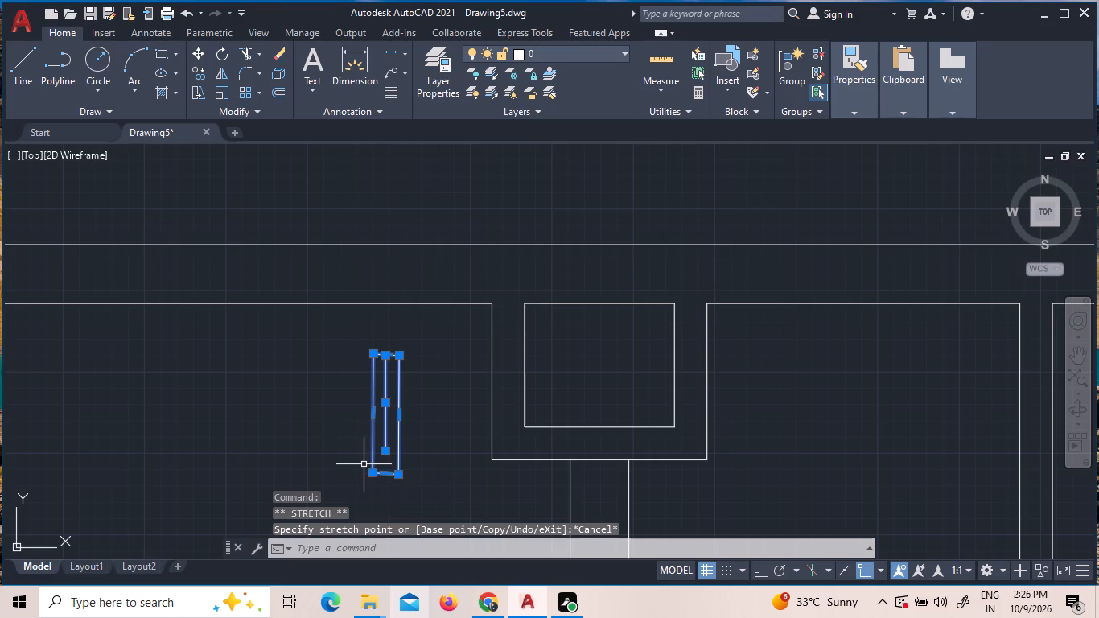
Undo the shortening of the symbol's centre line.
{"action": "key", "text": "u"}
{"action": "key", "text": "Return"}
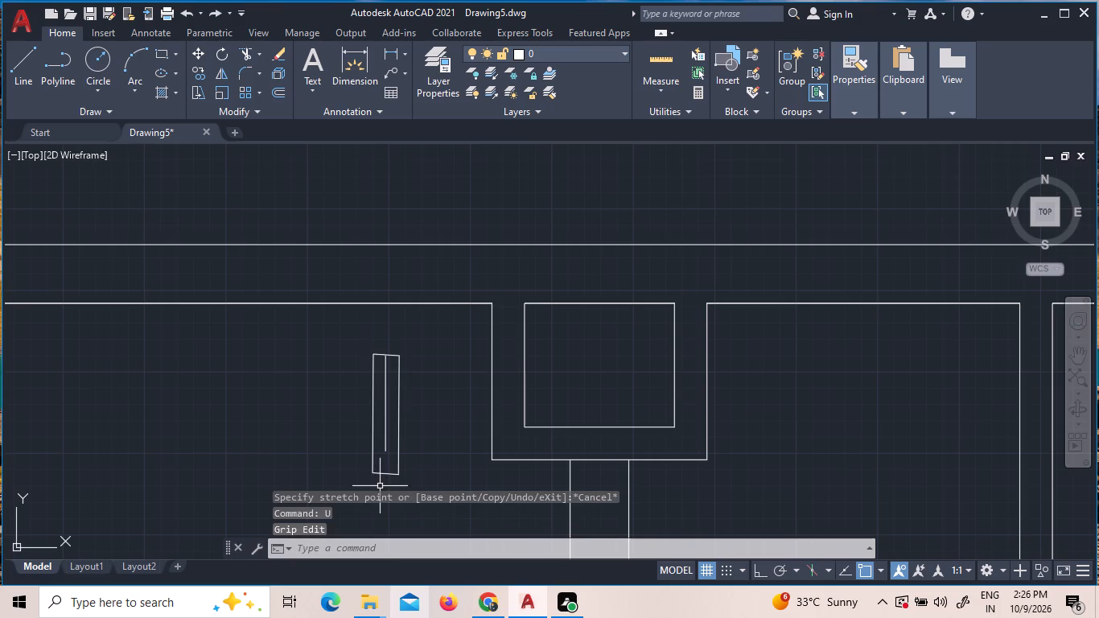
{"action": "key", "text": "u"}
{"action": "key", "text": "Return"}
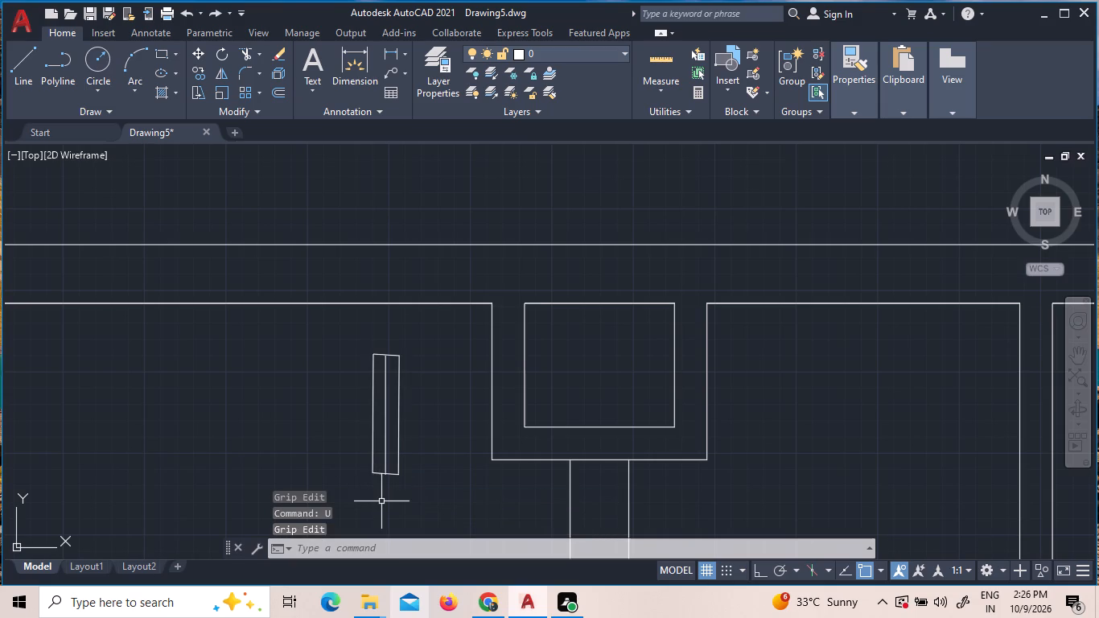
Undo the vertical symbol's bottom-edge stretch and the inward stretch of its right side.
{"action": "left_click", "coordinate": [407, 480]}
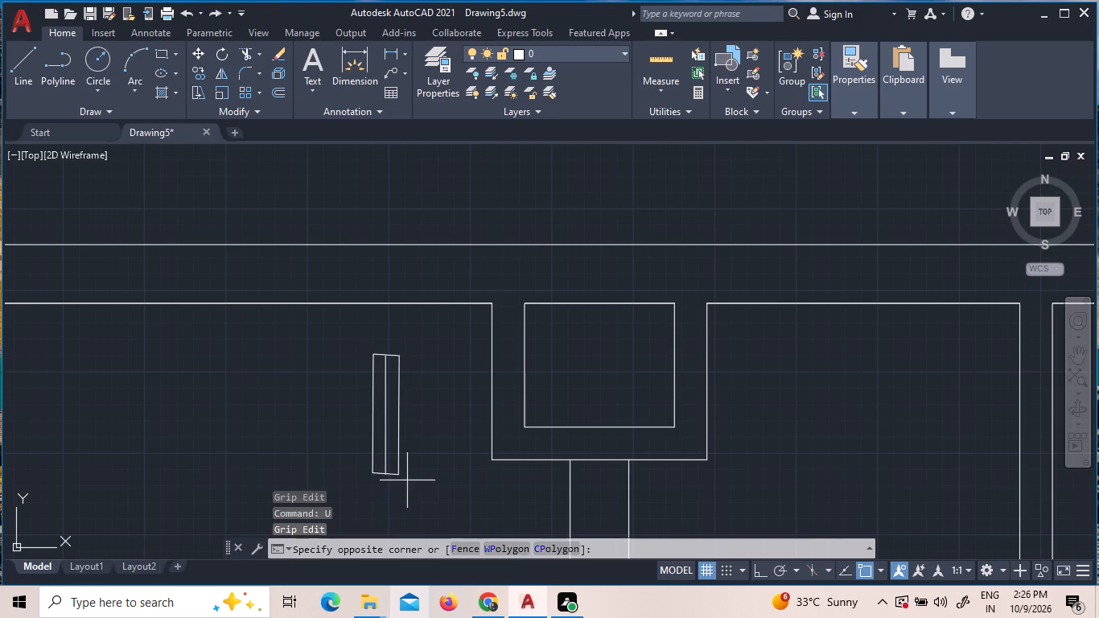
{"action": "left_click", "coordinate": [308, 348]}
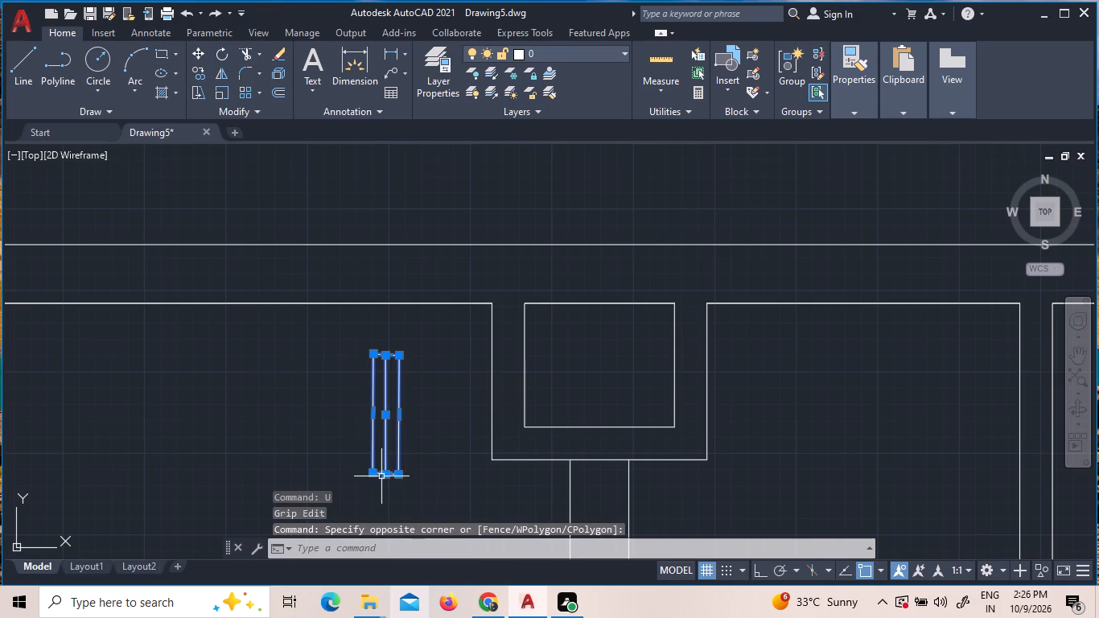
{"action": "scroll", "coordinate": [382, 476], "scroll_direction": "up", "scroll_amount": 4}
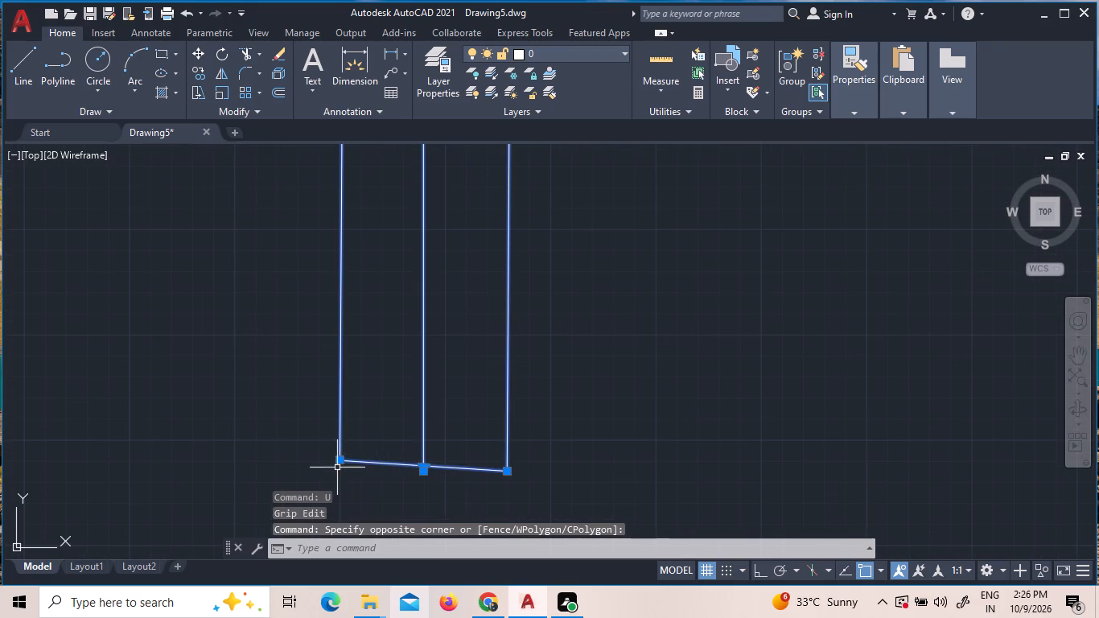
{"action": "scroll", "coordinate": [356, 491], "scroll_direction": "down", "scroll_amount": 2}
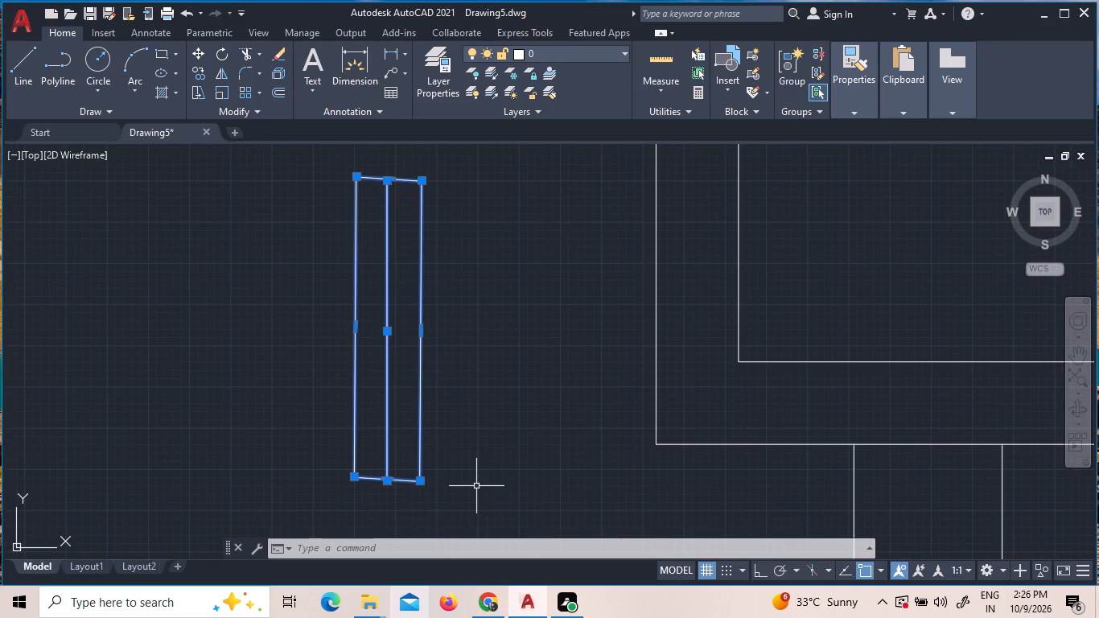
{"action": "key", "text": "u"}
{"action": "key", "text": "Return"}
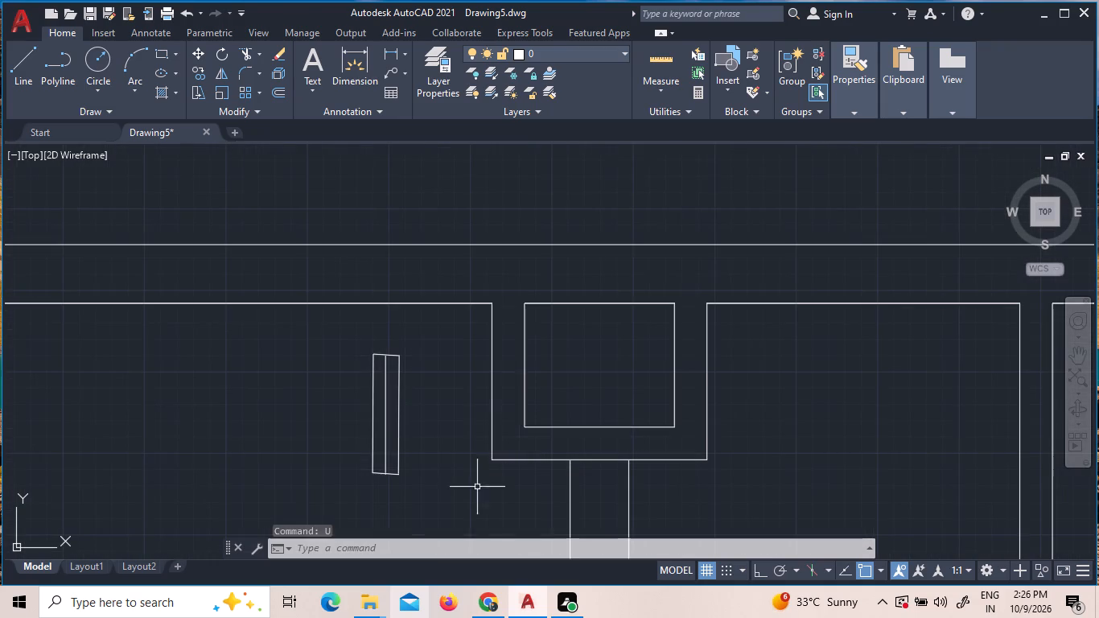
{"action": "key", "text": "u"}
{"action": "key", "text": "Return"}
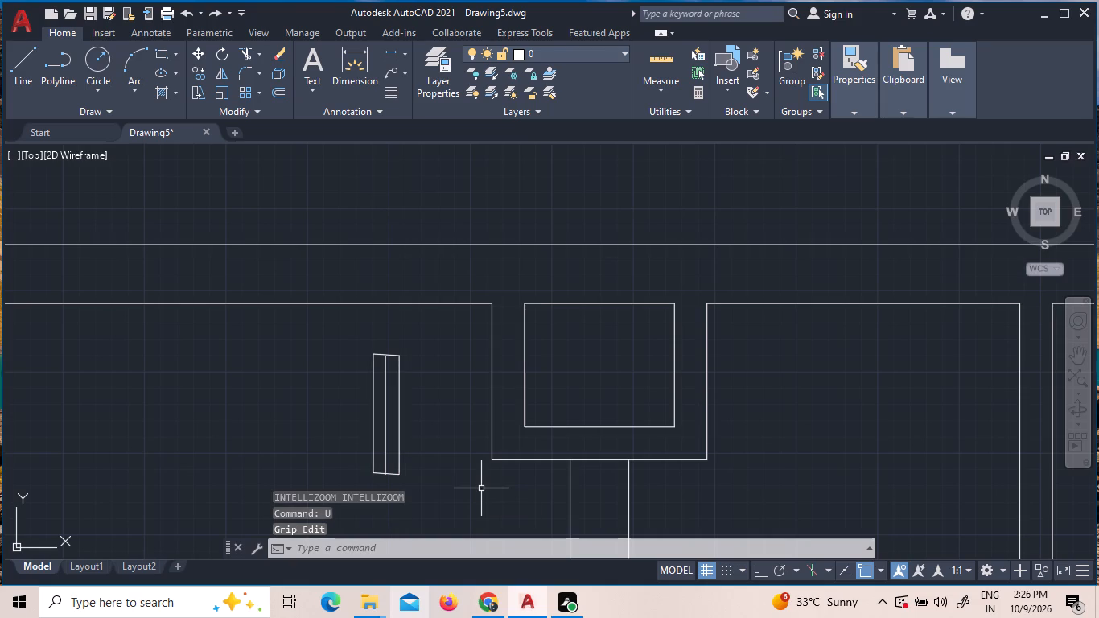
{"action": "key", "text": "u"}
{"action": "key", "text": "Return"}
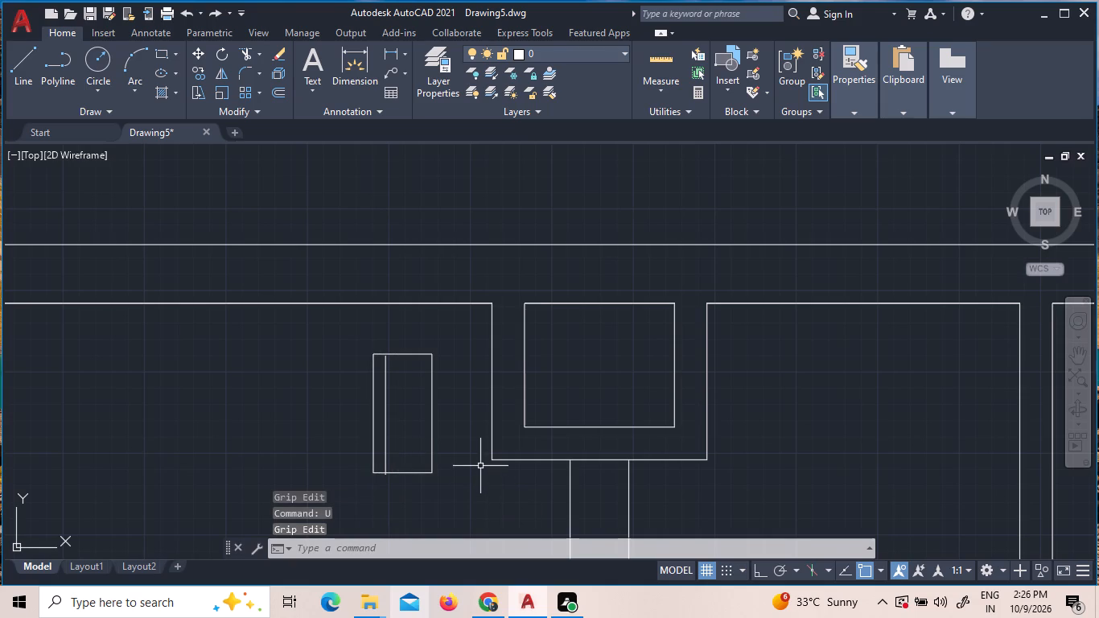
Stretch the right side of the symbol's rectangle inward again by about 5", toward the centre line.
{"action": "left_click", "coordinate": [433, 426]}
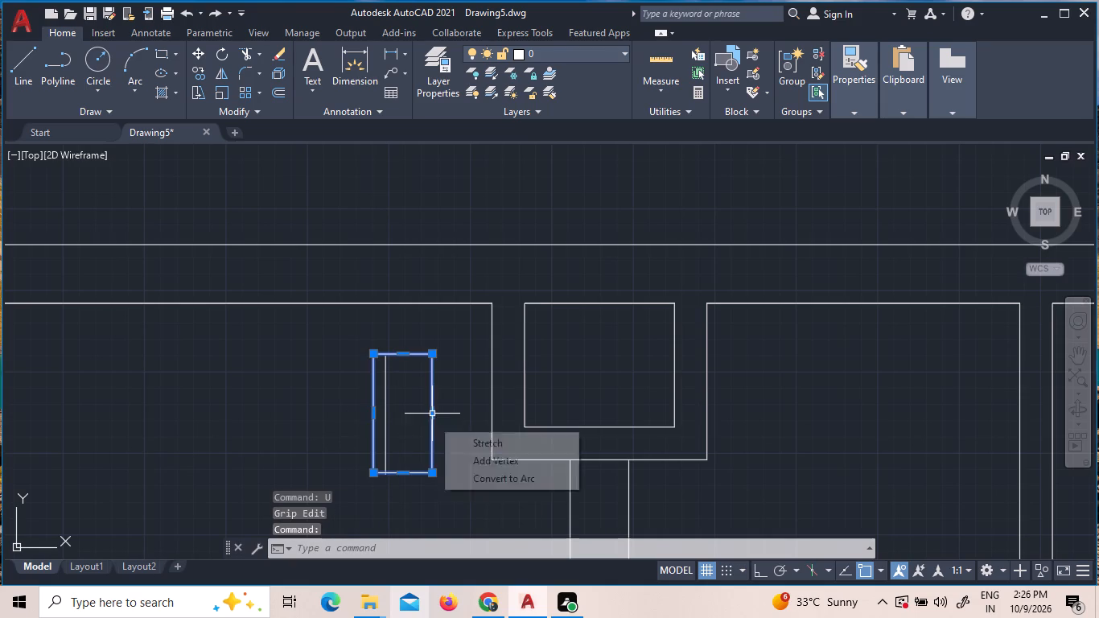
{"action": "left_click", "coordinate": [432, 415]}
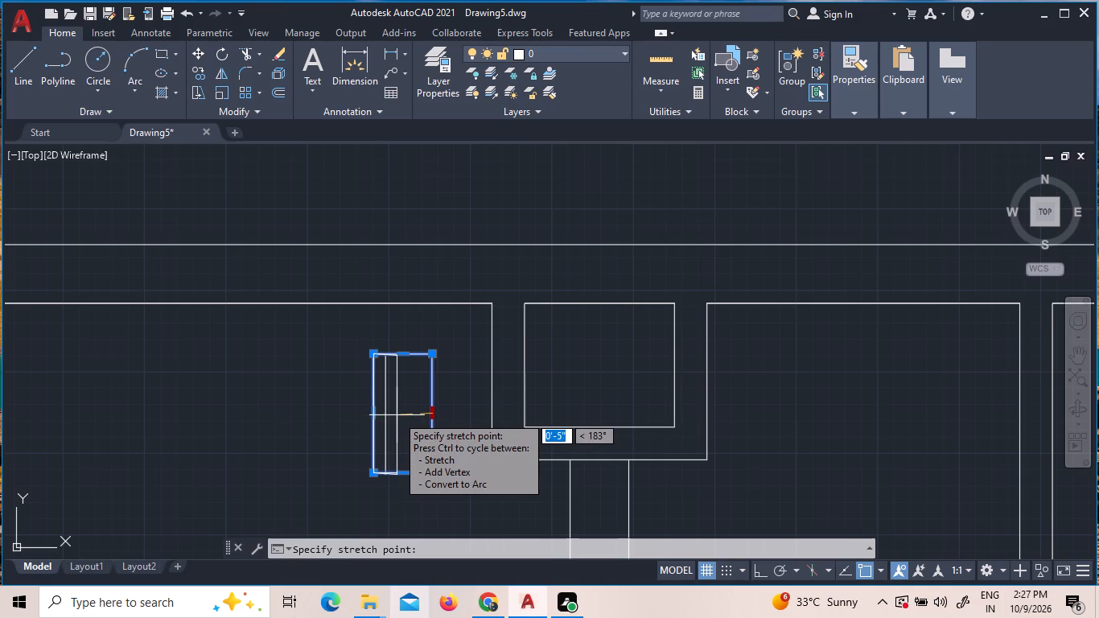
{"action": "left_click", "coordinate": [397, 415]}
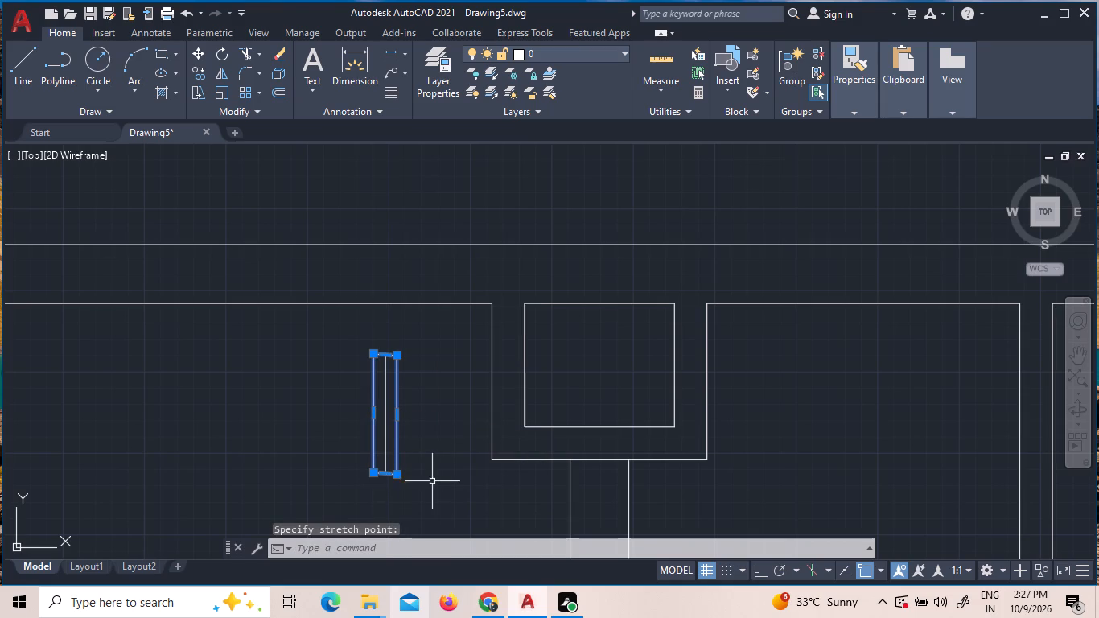
Erase the vertical window symbol, both rectangle and centre line, beside the column outline.
{"action": "left_click_drag", "start_coordinate": [436, 484], "coordinate": [437, 472]}
{"action": "left_click", "coordinate": [288, 333]}
{"action": "key", "text": "Delete"}
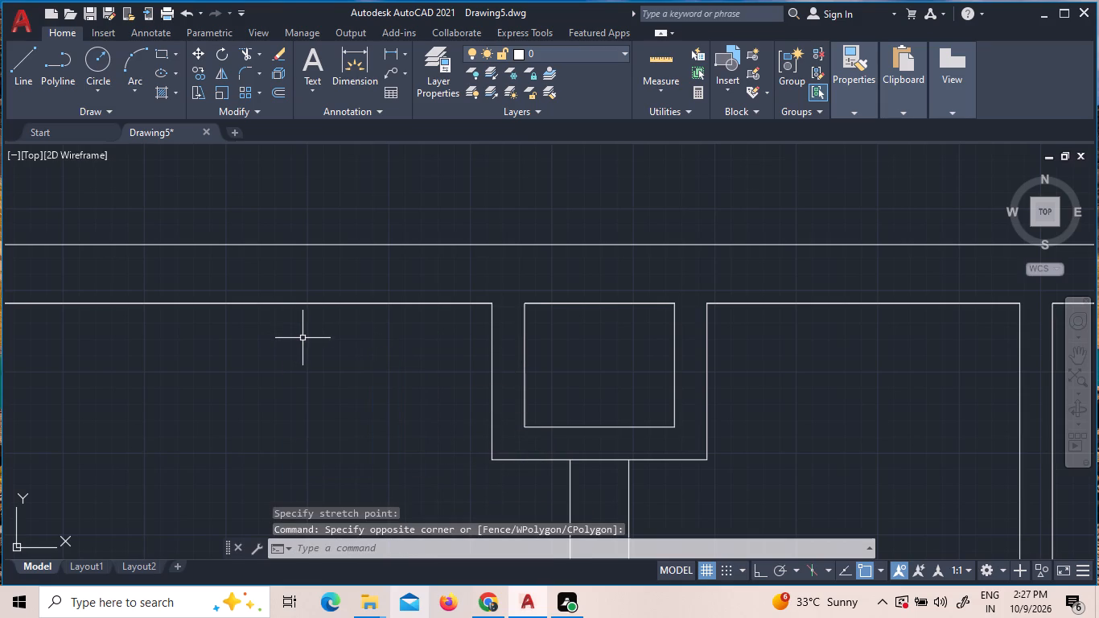
Draw a new horizontal rectangle 1' wide and about 6" high in the open space left of the column outline.
{"action": "left_click", "coordinate": [163, 53]}
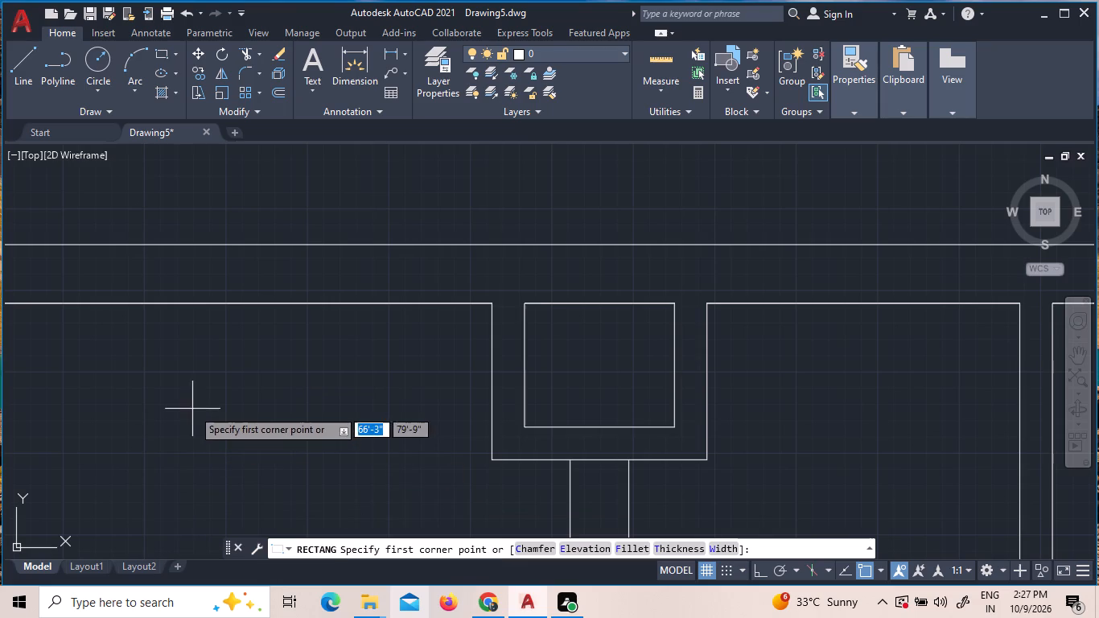
{"action": "left_click", "coordinate": [196, 381]}
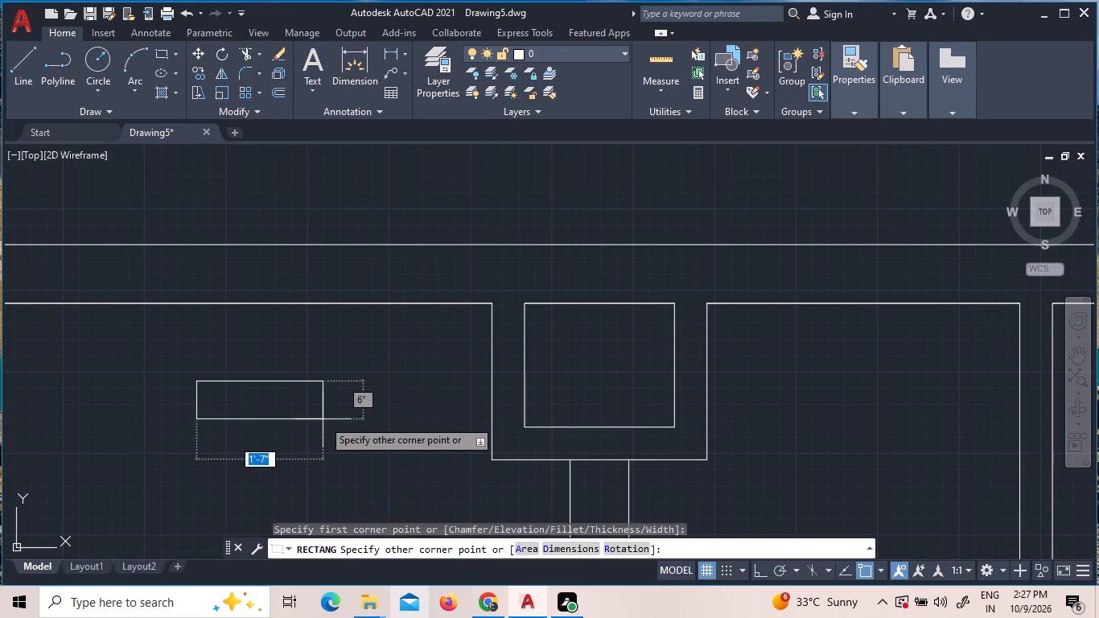
{"action": "type", "text": "1'"}
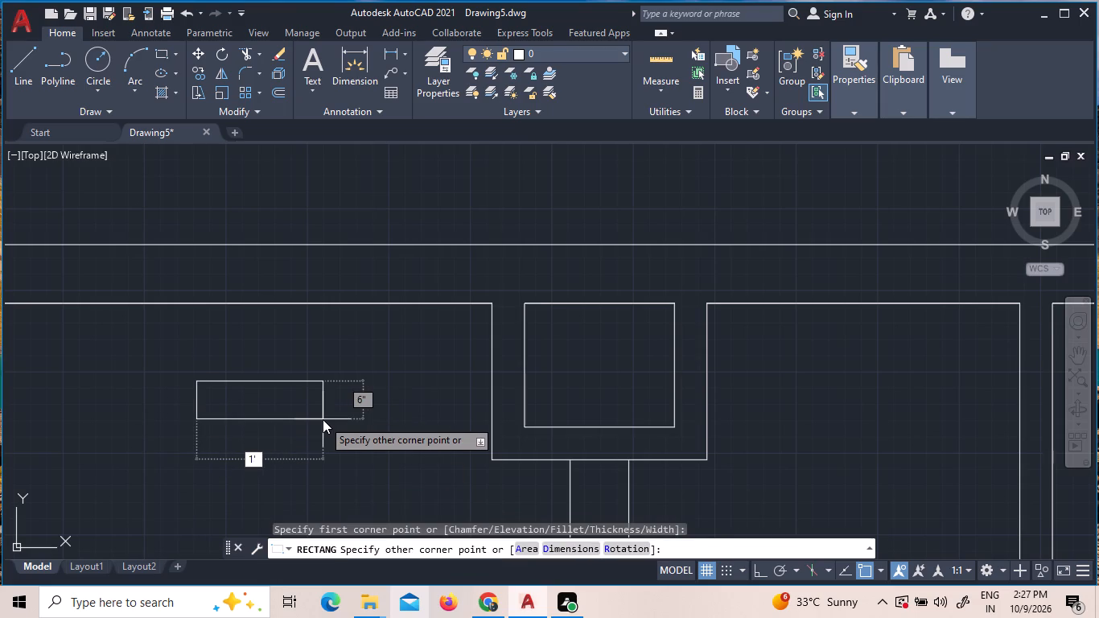
{"action": "key", "text": "Return"}
{"action": "key", "text": "5"}
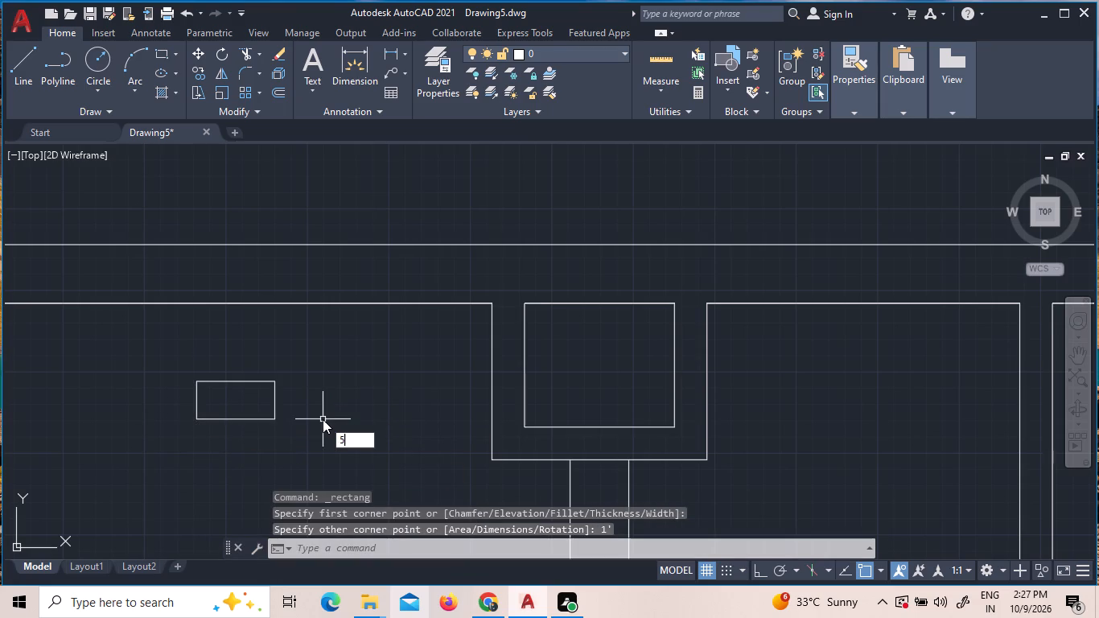
{"action": "key", "text": "shift+quotedbl"}
{"action": "key", "text": "Return"}
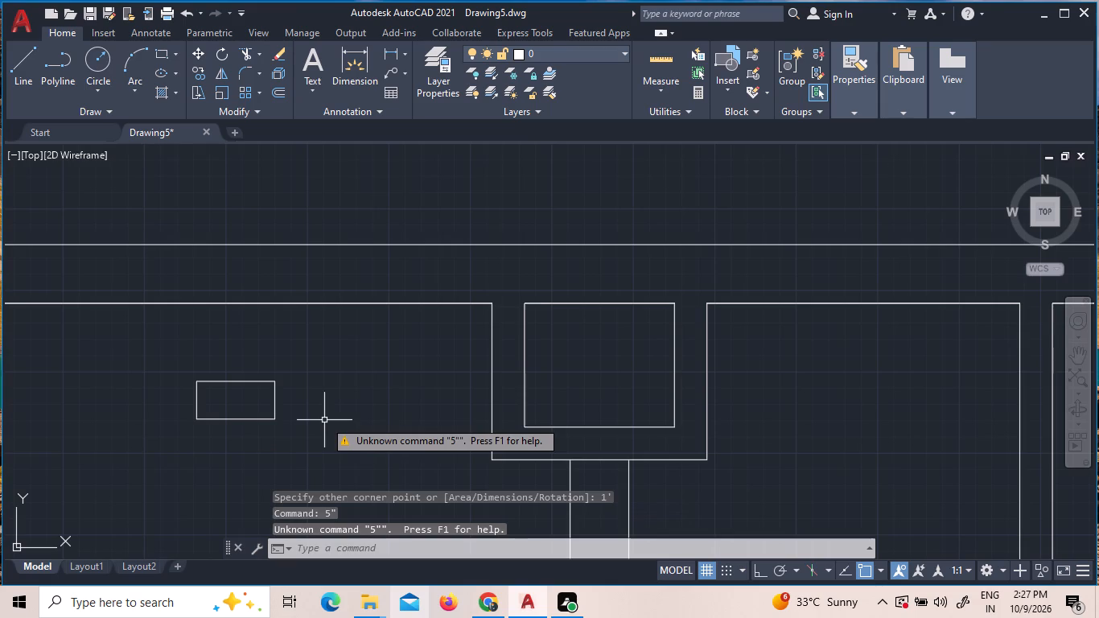
Draw a horizontal centre line across the new rectangle between the midpoints of its short sides.
{"action": "left_click", "coordinate": [17, 61]}
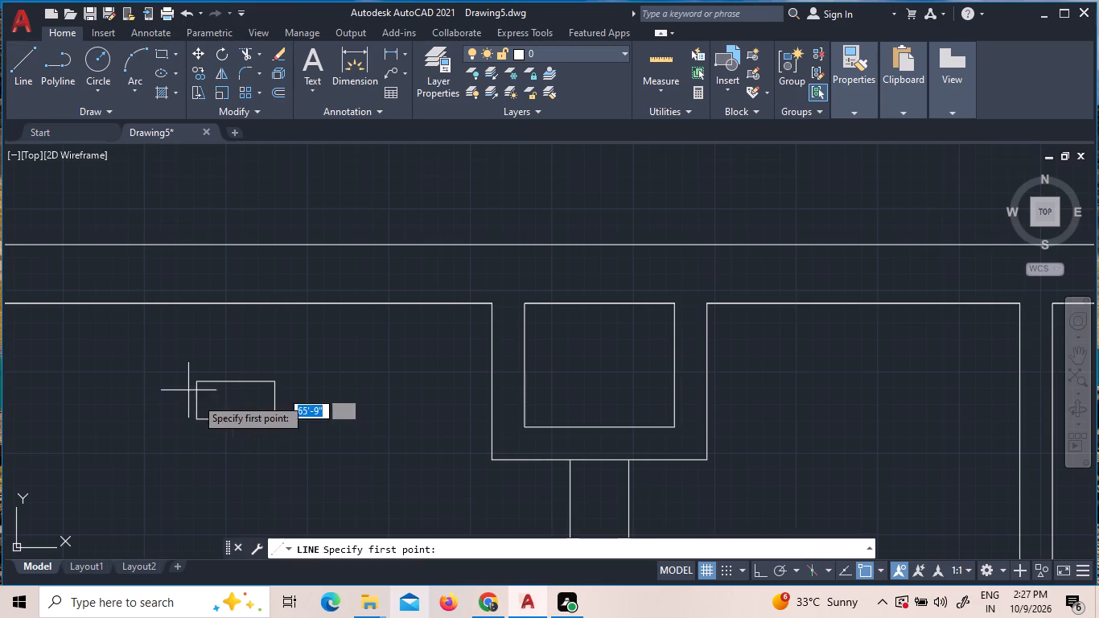
{"action": "left_click", "coordinate": [196, 399]}
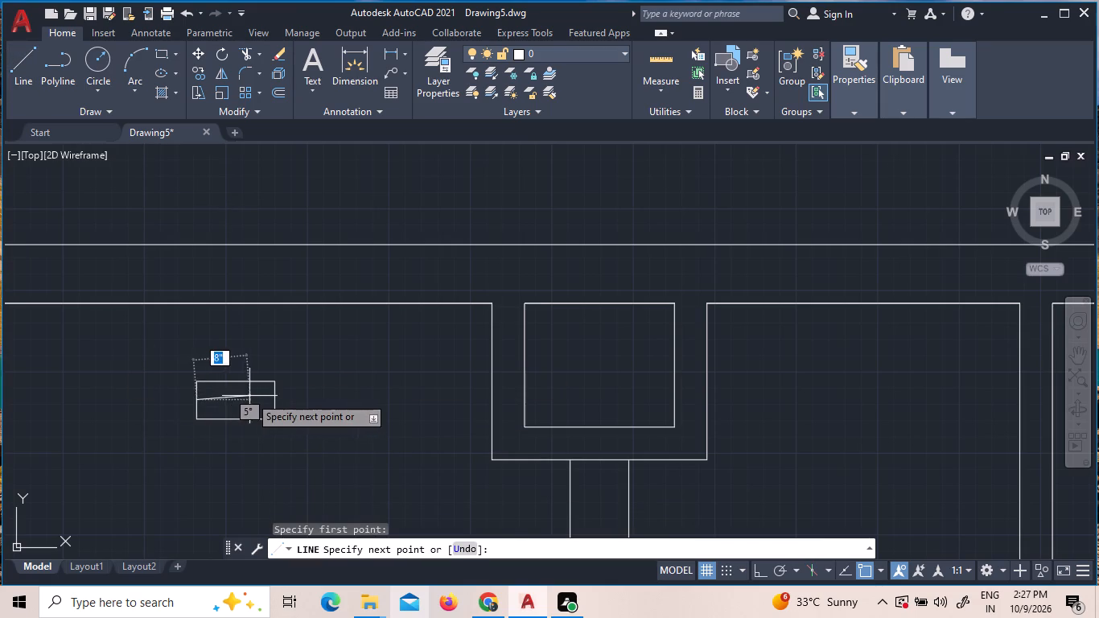
{"action": "left_click", "coordinate": [277, 401]}
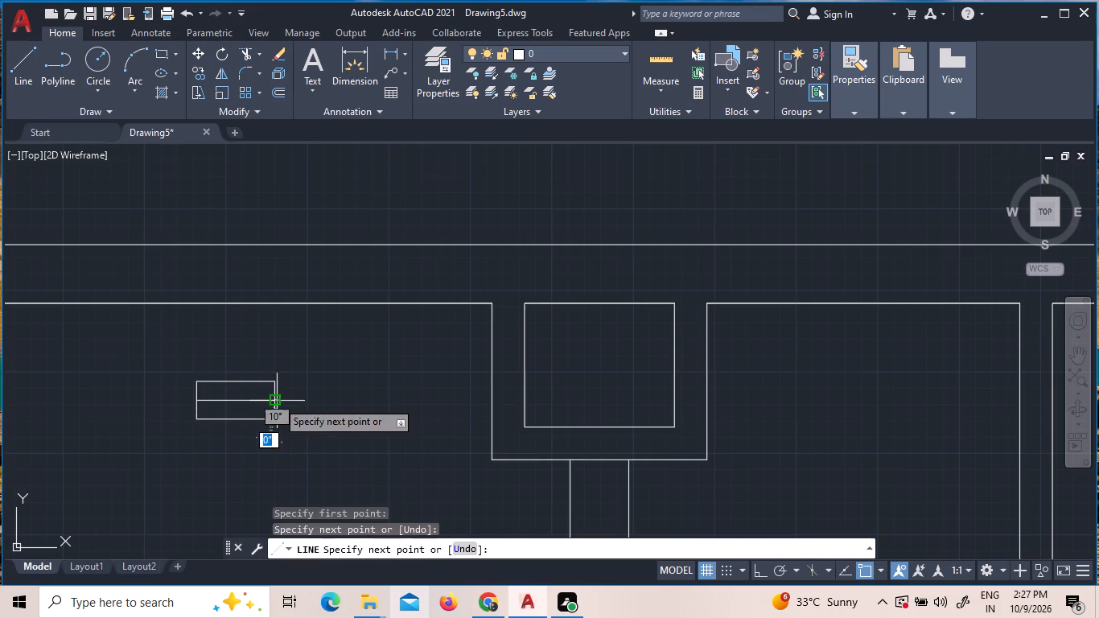
{"action": "key", "text": "Escape"}
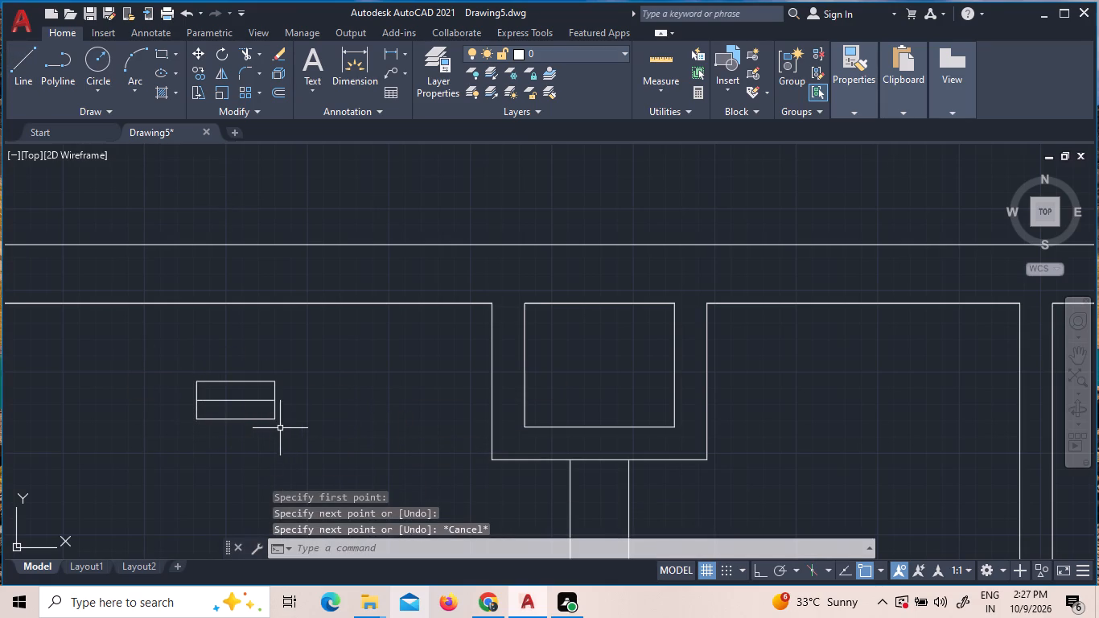
Rotate the rectangle and its centre line a quarter turn clockwise about the upper-right corner, with Ortho on, making the symbol vertical.
{"action": "left_click_drag", "start_coordinate": [290, 447], "coordinate": [291, 436]}
{"action": "left_click", "coordinate": [117, 364]}
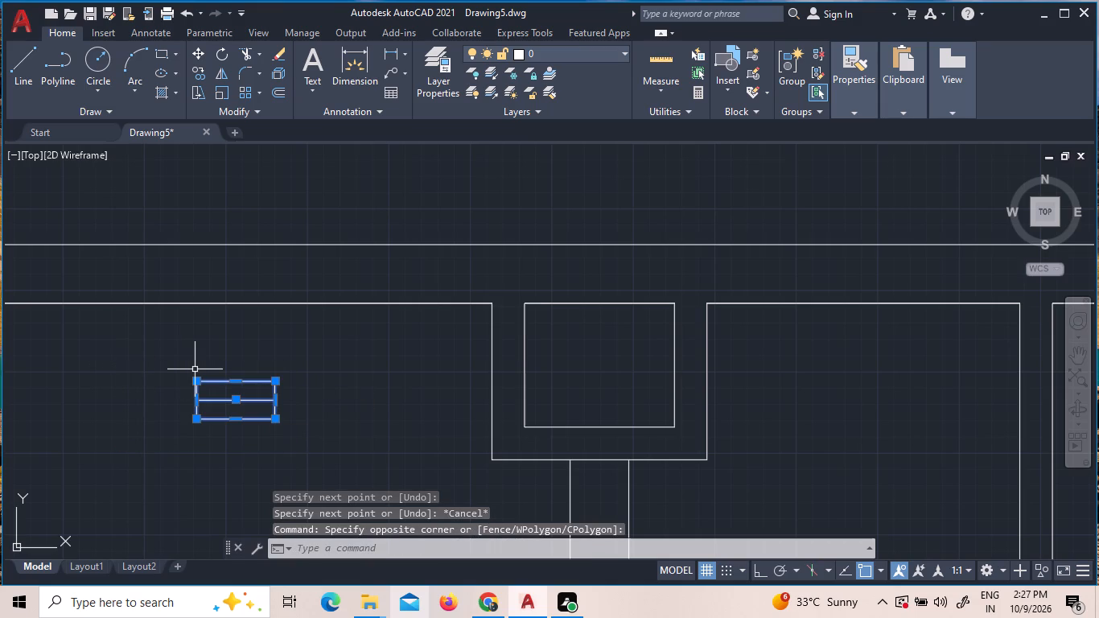
{"action": "type", "text": "ro"}
{"action": "key", "text": "Return"}
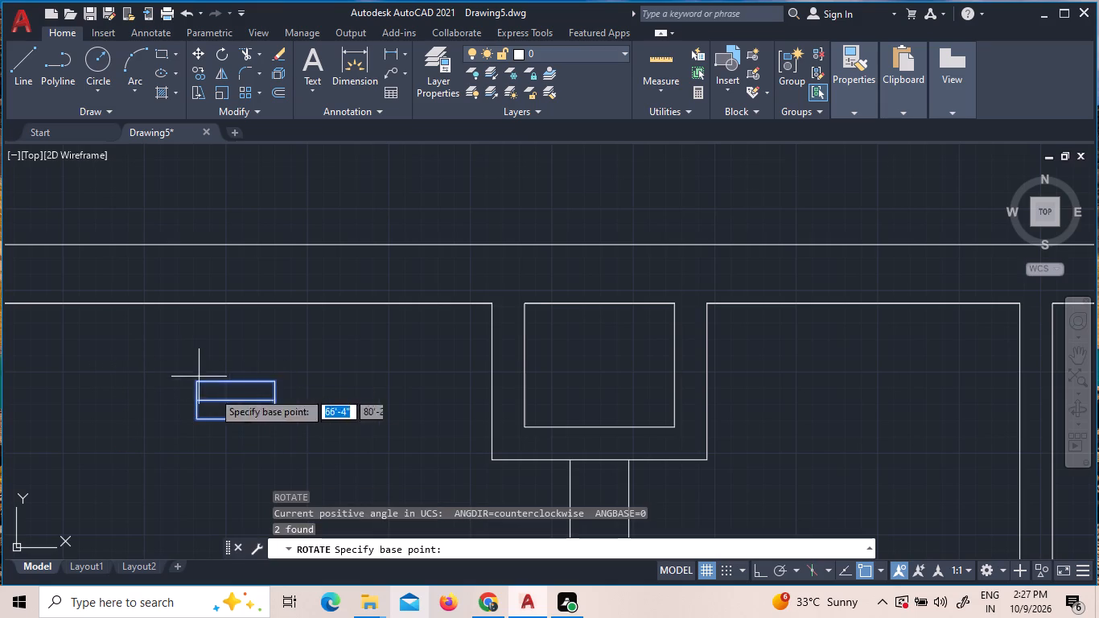
{"action": "left_click", "coordinate": [276, 383]}
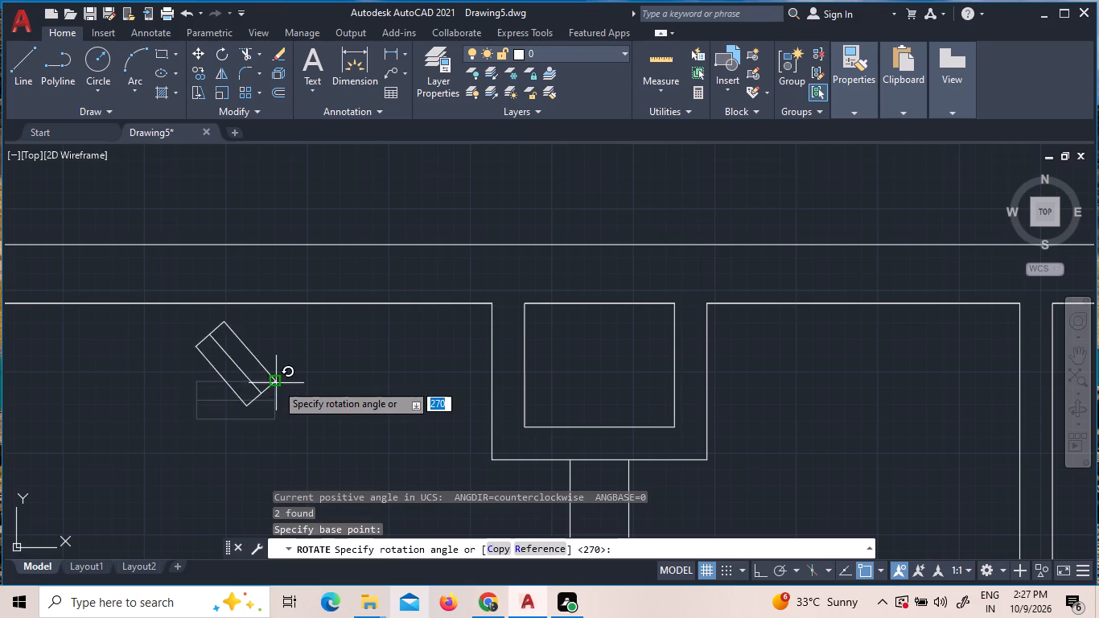
{"action": "key", "text": "F8"}
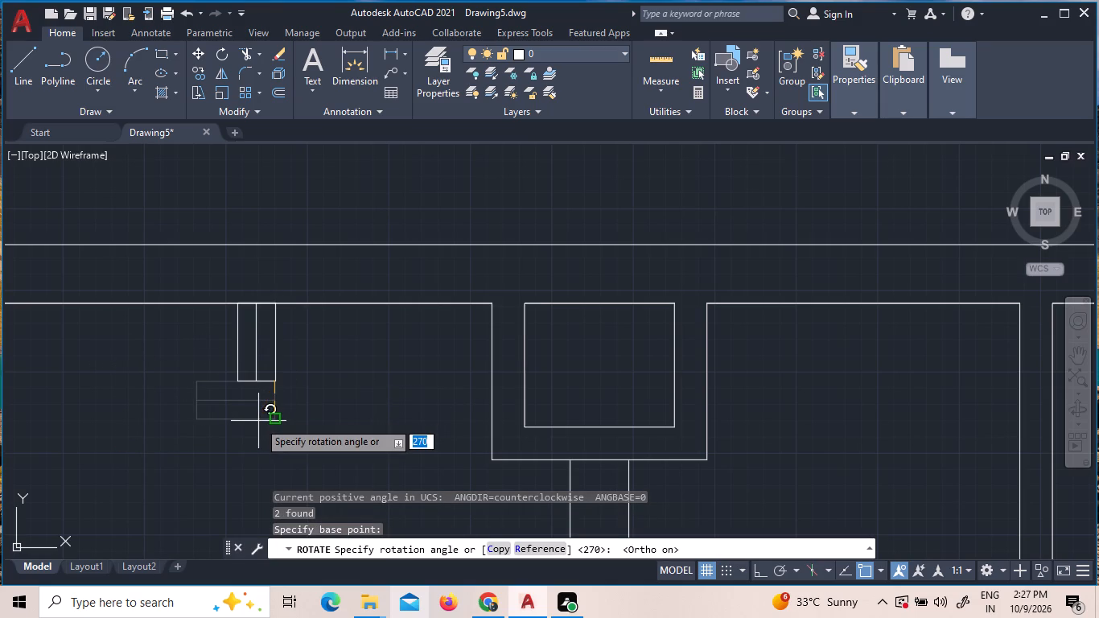
{"action": "left_click", "coordinate": [257, 421]}
Copy the vertical window symbol with its centre line into the open space just left of the column outline, with Ortho off.
{"action": "left_click", "coordinate": [315, 405]}
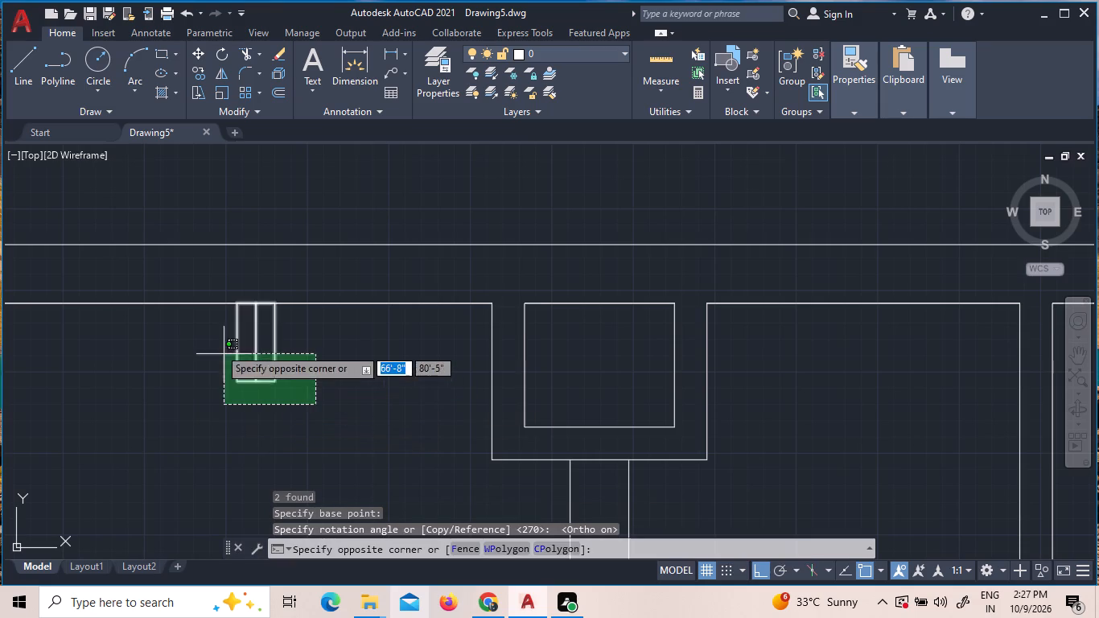
{"action": "left_click", "coordinate": [193, 325]}
{"action": "right_click", "coordinate": [202, 339]}
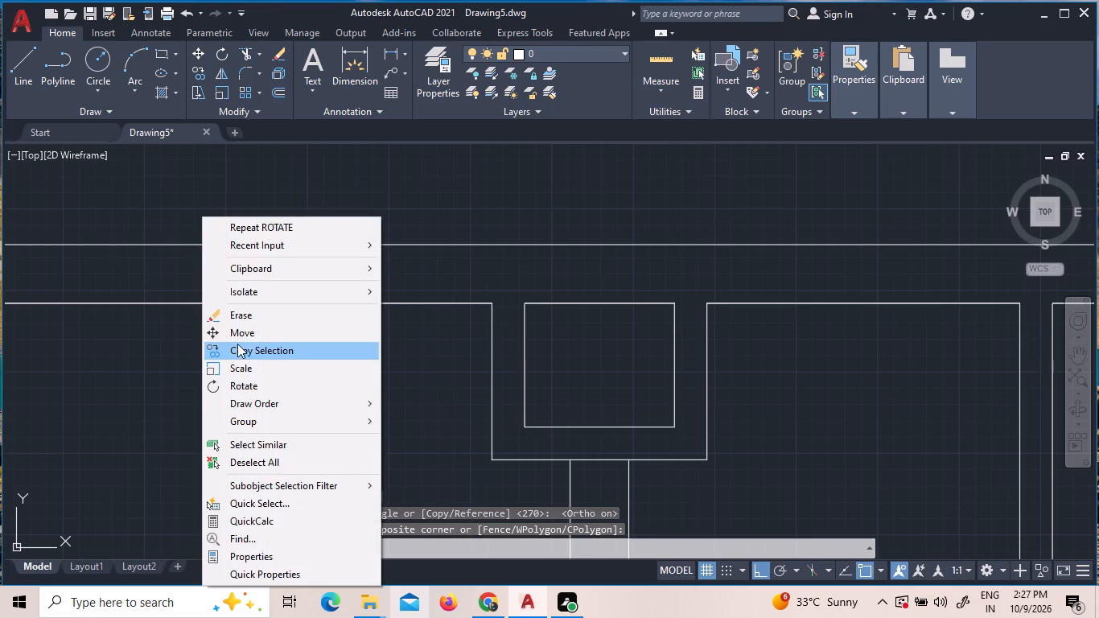
{"action": "left_click", "coordinate": [251, 349]}
{"action": "left_click", "coordinate": [251, 349]}
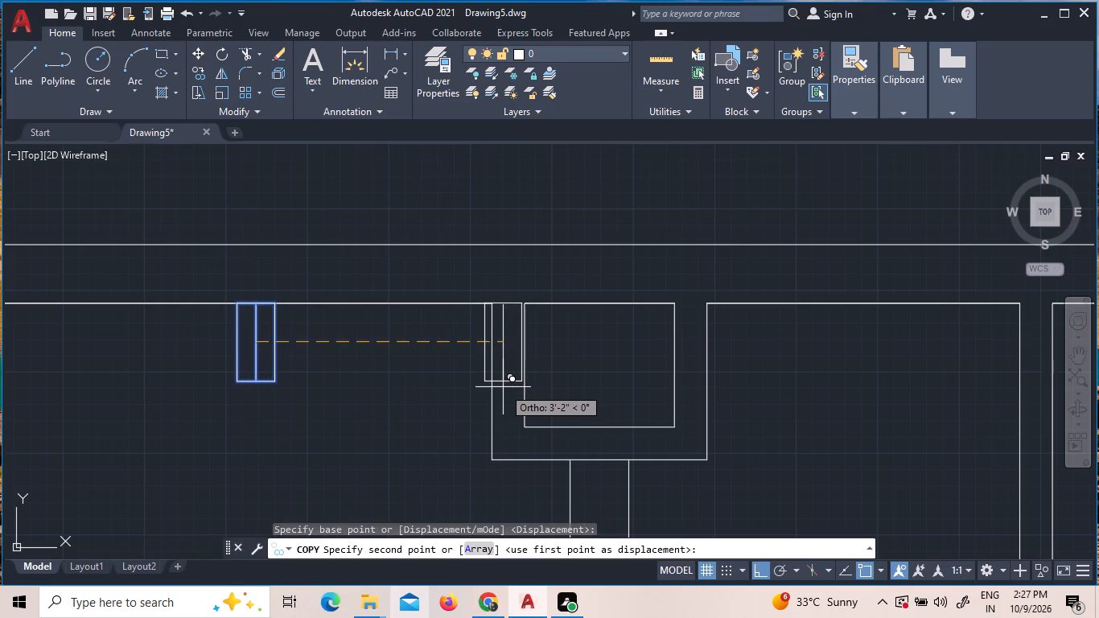
{"action": "key", "text": "F8"}
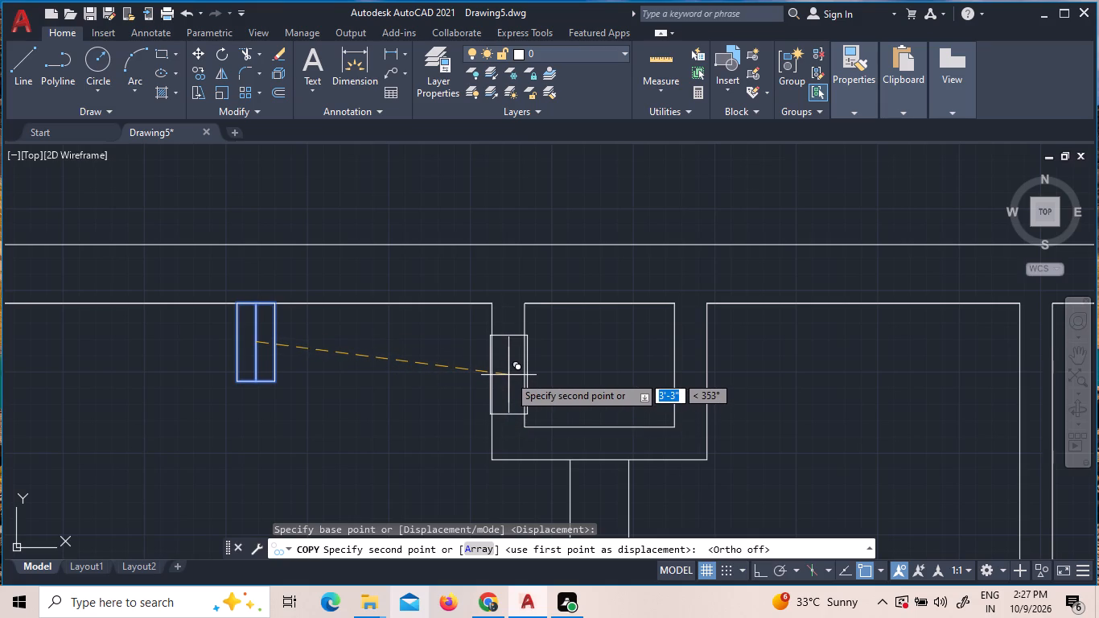
{"action": "scroll", "coordinate": [508, 375], "scroll_direction": "up", "scroll_amount": 2}
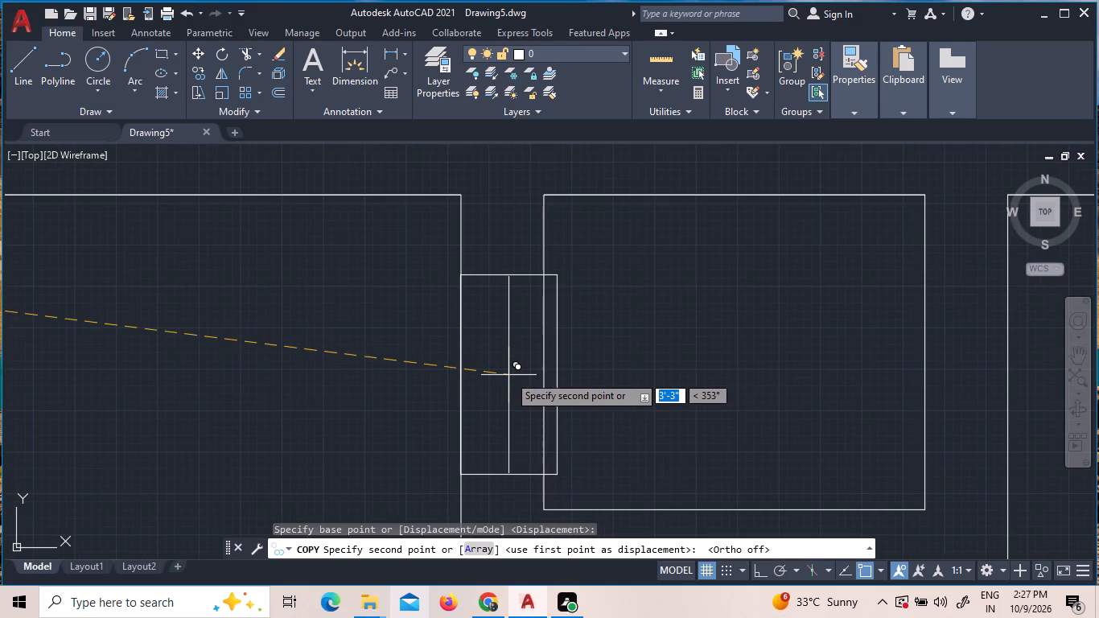
{"action": "scroll", "coordinate": [508, 375], "scroll_direction": "up", "scroll_amount": 1}
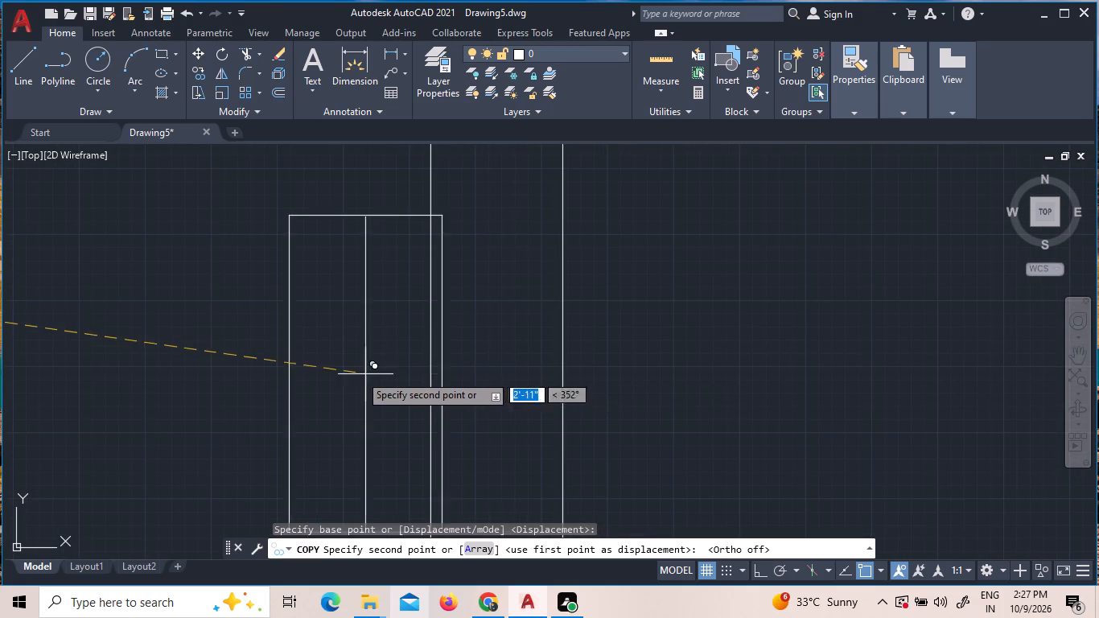
{"action": "left_click", "coordinate": [253, 367]}
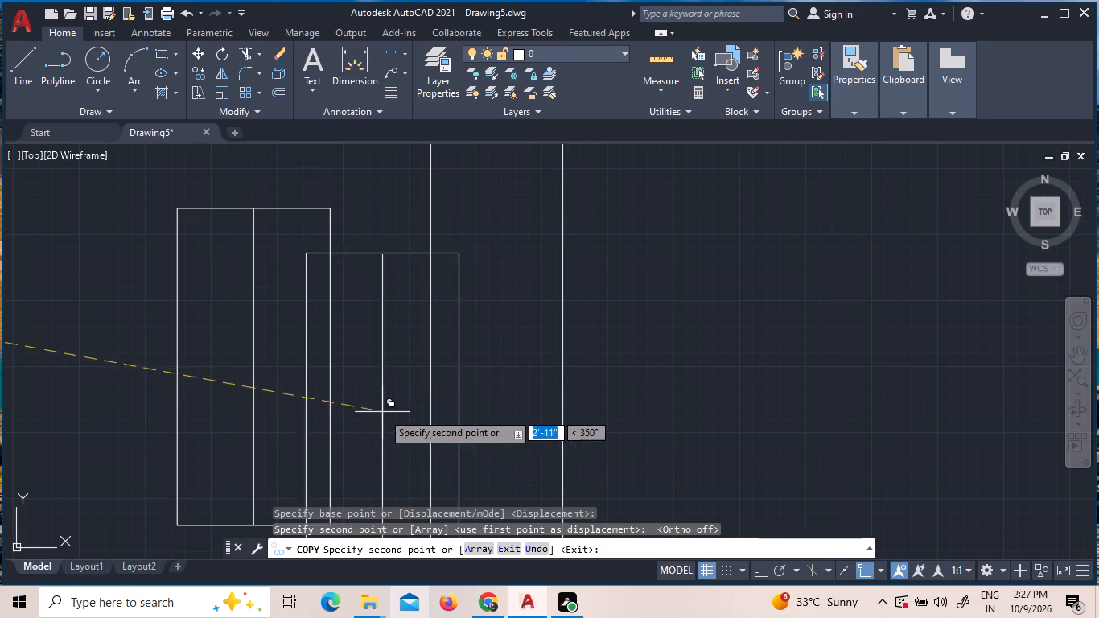
{"action": "key", "text": "Escape"}
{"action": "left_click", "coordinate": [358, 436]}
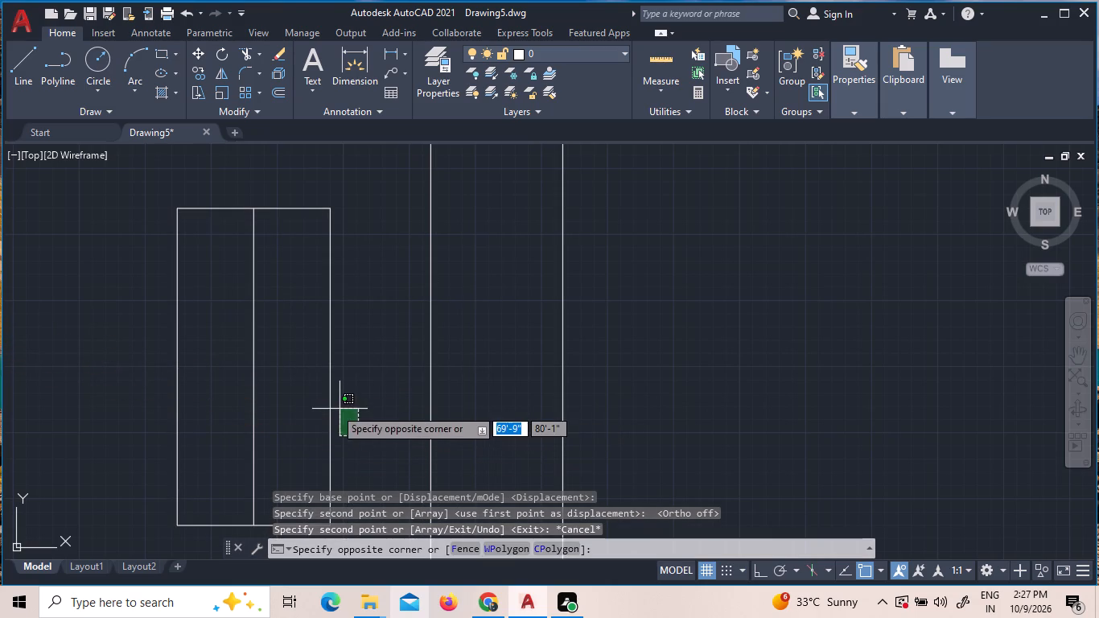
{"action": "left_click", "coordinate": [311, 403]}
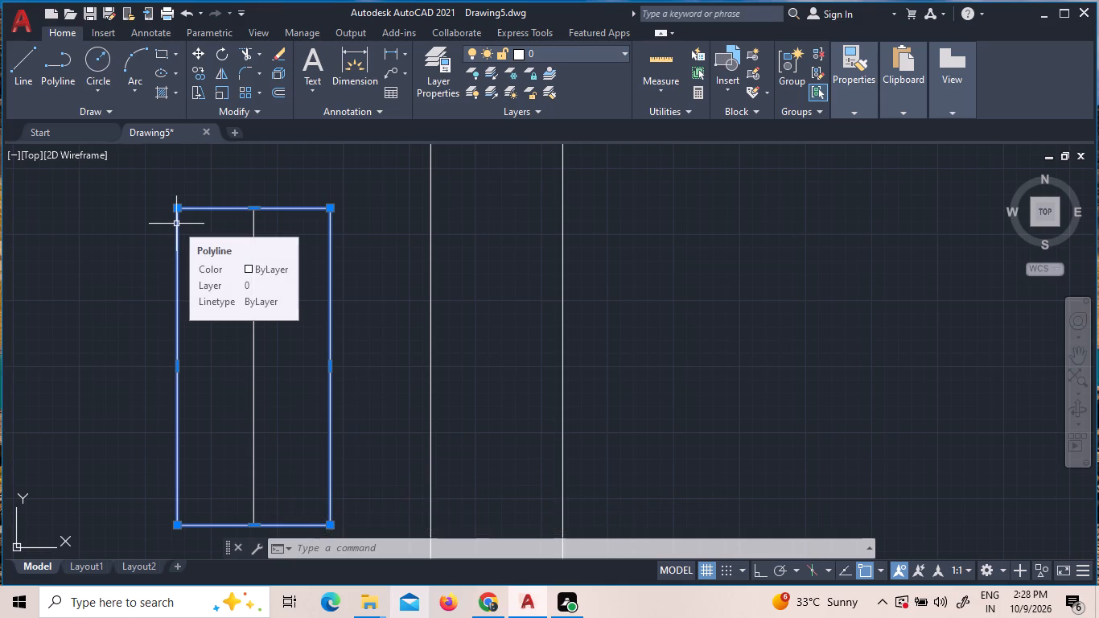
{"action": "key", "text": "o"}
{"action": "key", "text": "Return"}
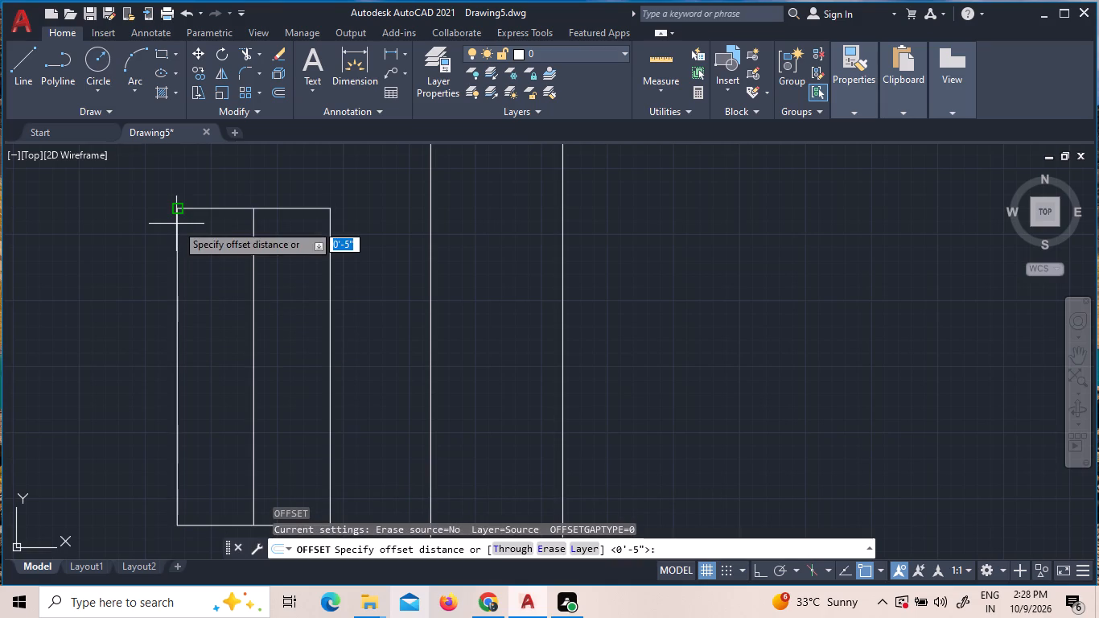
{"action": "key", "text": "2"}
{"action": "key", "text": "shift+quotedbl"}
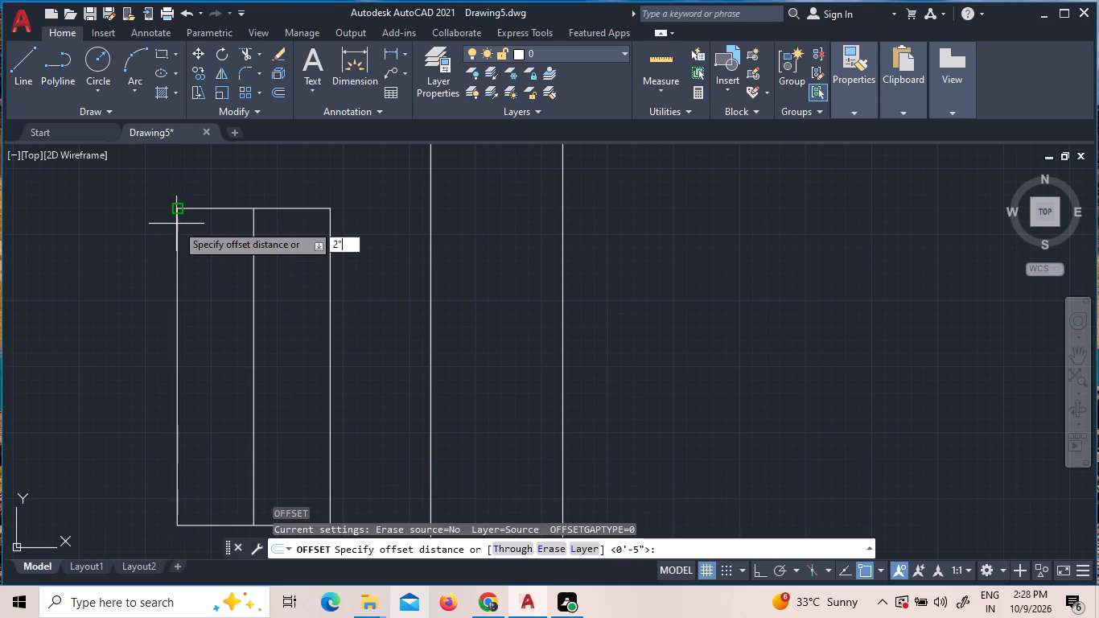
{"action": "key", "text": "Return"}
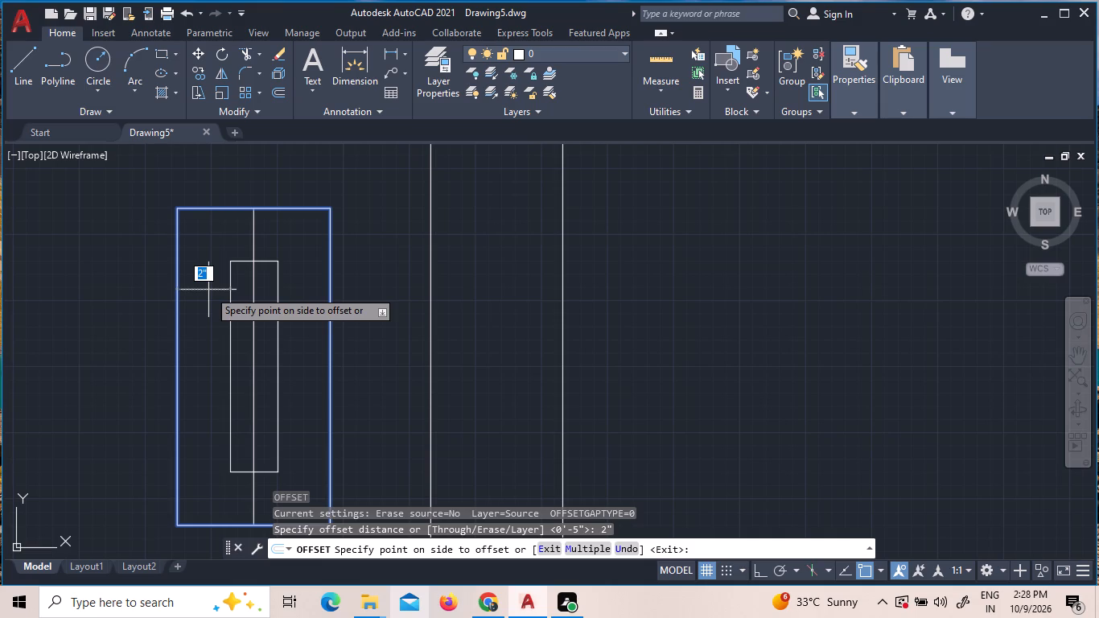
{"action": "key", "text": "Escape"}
Offset the copied symbol's rectangle 1" inward, and offset the resulting rectangle another 1" inward.
{"action": "key", "text": "o"}
{"action": "key", "text": "Return"}
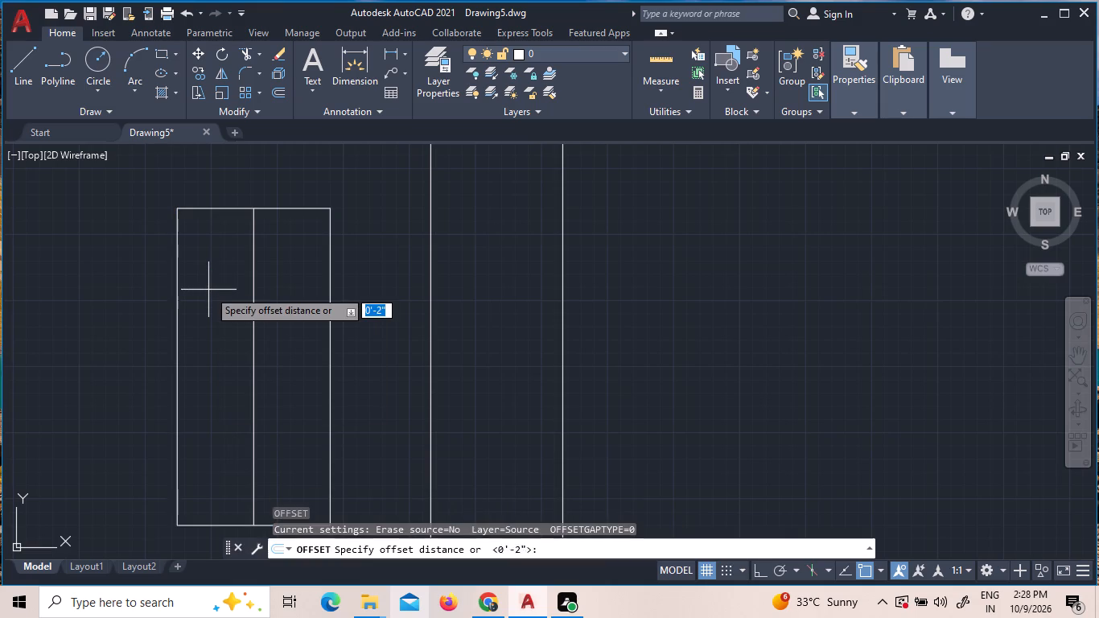
{"action": "key", "text": "1"}
{"action": "key", "text": "shift+quotedbl"}
{"action": "key", "text": "Return"}
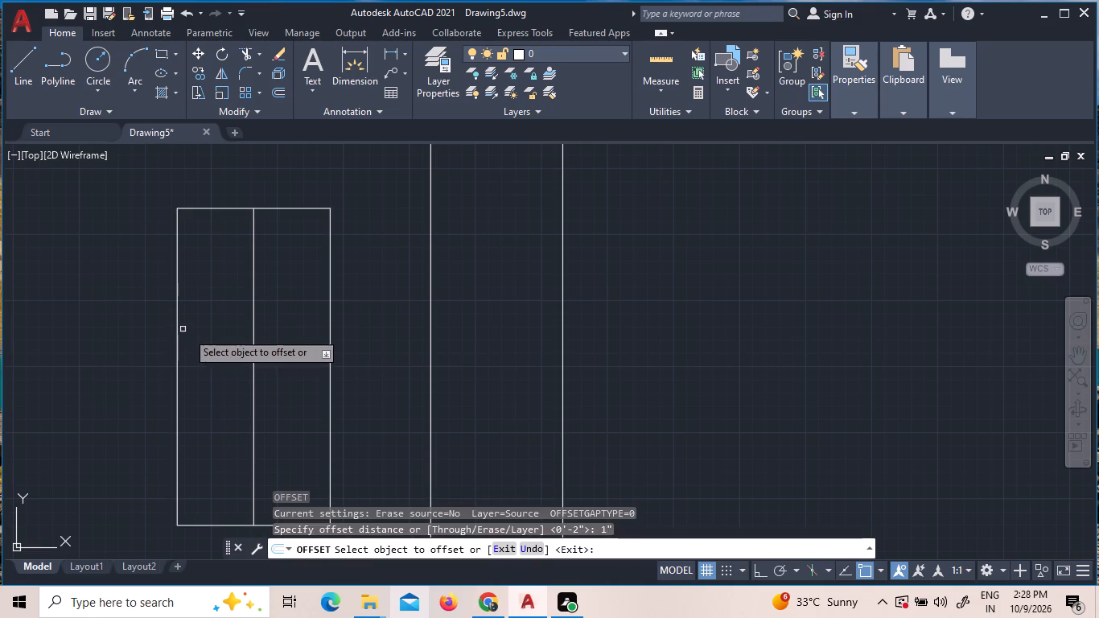
{"action": "left_click", "coordinate": [330, 362]}
{"action": "left_click", "coordinate": [298, 360]}
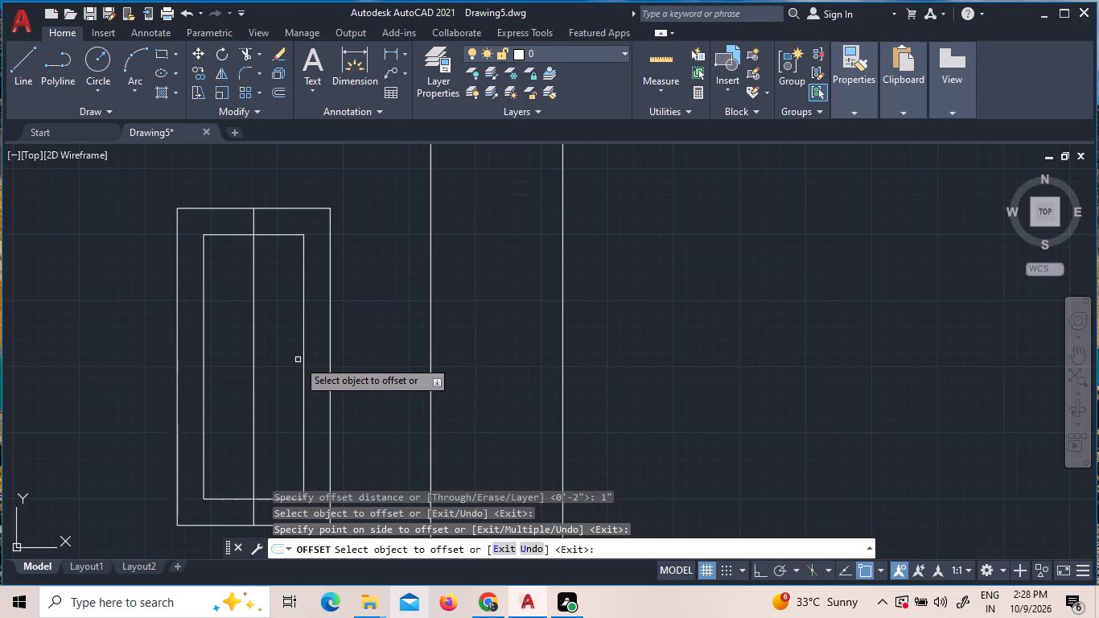
{"action": "scroll", "coordinate": [394, 249], "scroll_direction": "down", "scroll_amount": 1}
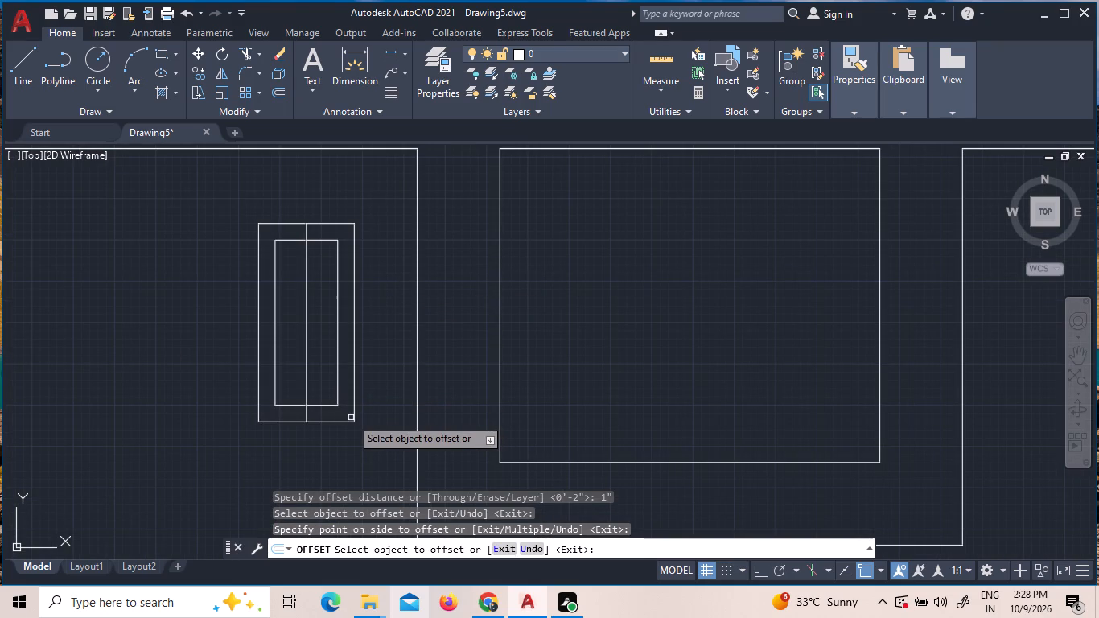
{"action": "left_click", "coordinate": [339, 396]}
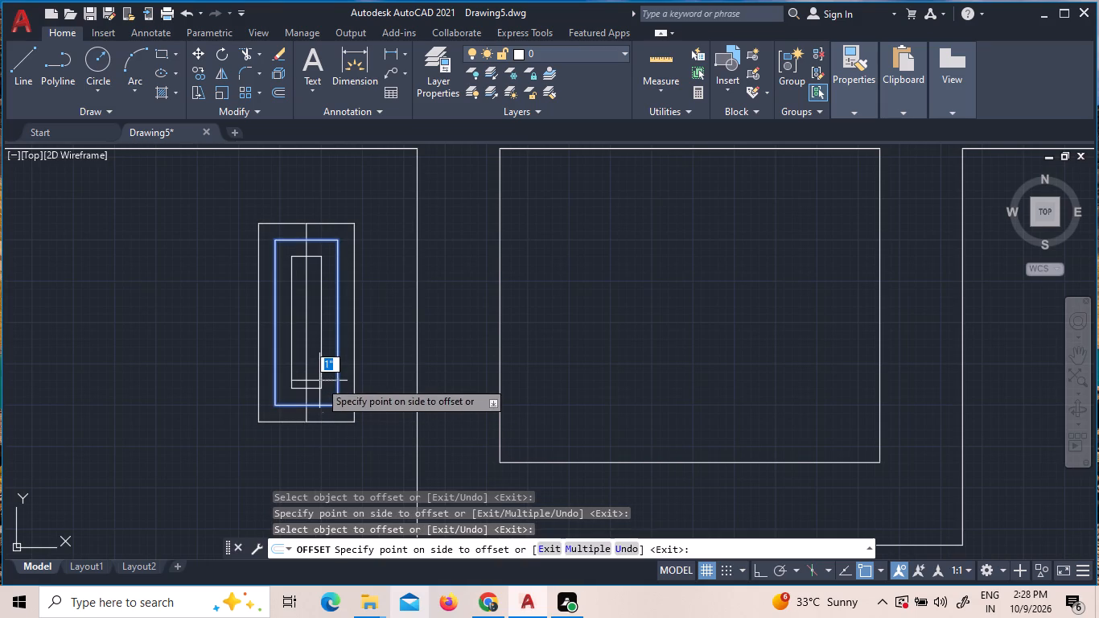
{"action": "left_click", "coordinate": [319, 381]}
{"action": "key", "text": "Escape"}
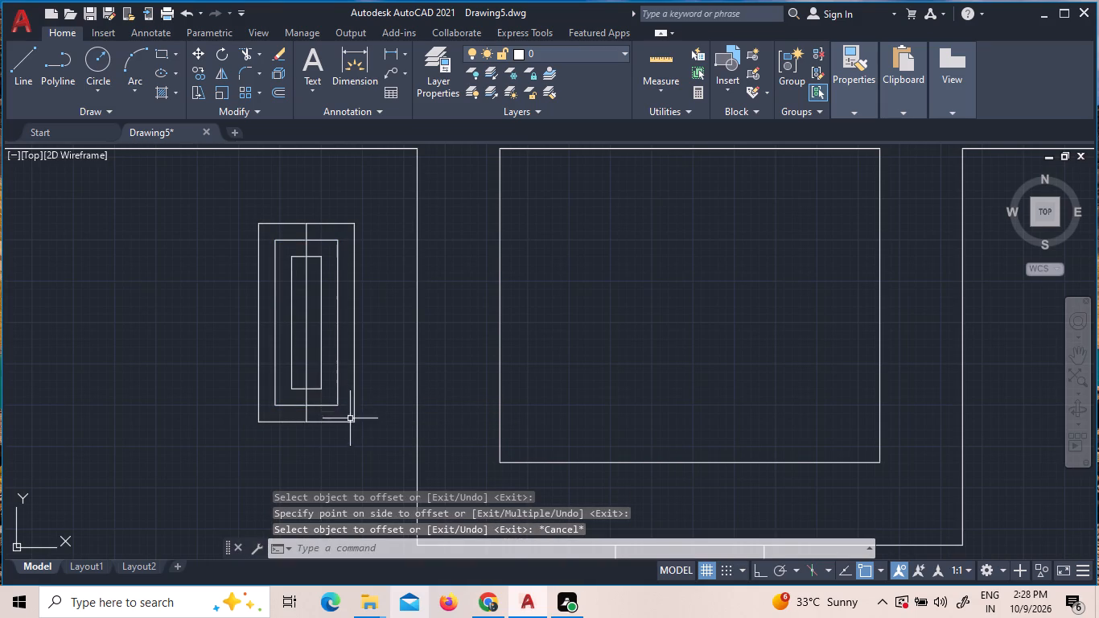
Erase the outermost rectangle of the copied symbol, keeping the two nested rectangles and the centre line.
{"action": "left_click", "coordinate": [355, 426]}
{"action": "left_click", "coordinate": [338, 420]}
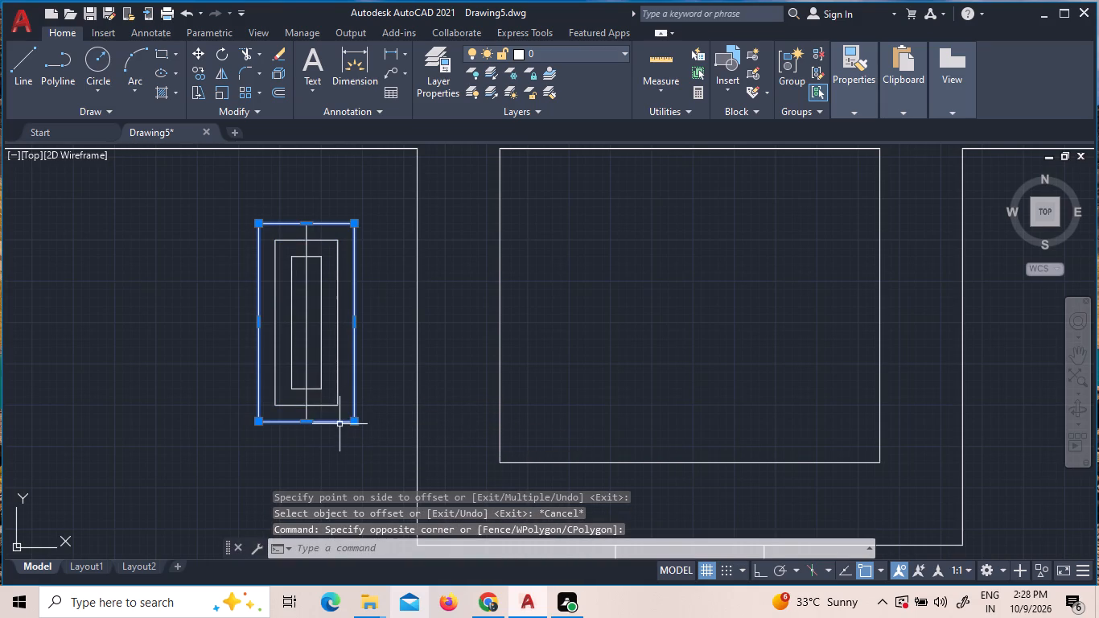
{"action": "key", "text": "Delete"}
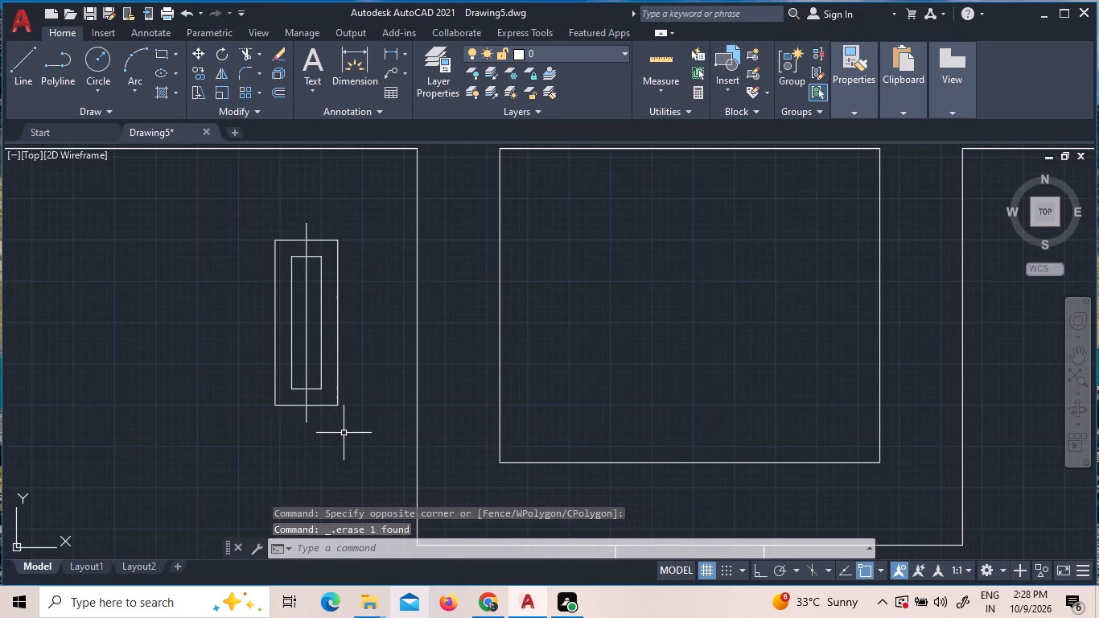
Trim both ends of the centre line that project beyond the larger remaining rectangle.
{"action": "key", "text": "t"}
{"action": "key", "text": "r"}
{"action": "key", "text": "Return"}
{"action": "key", "text": "Return"}
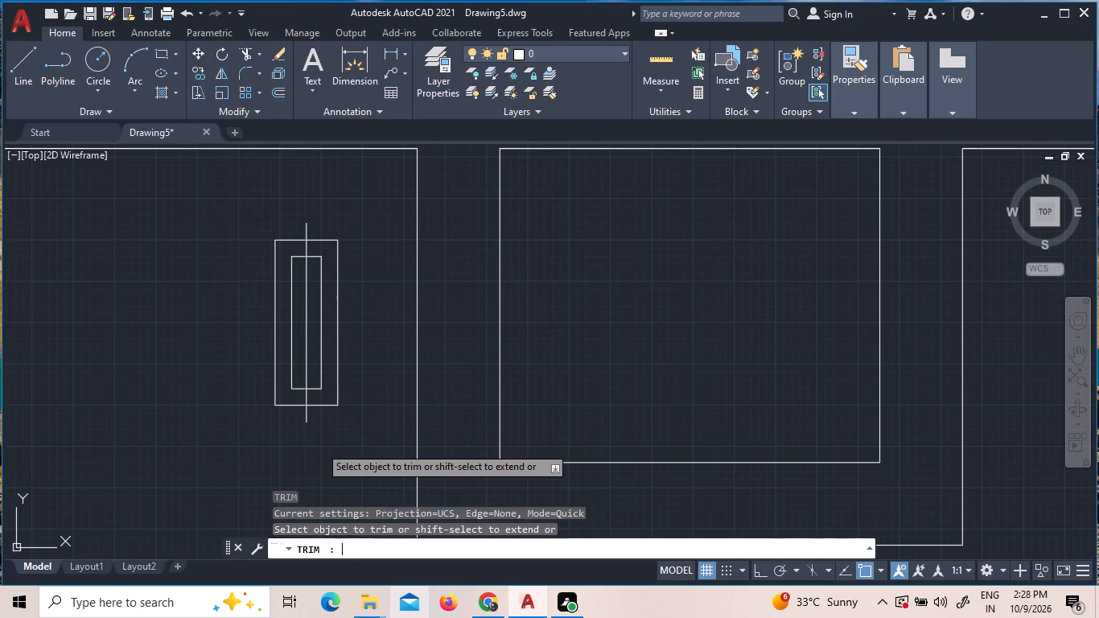
{"action": "left_click", "coordinate": [307, 411]}
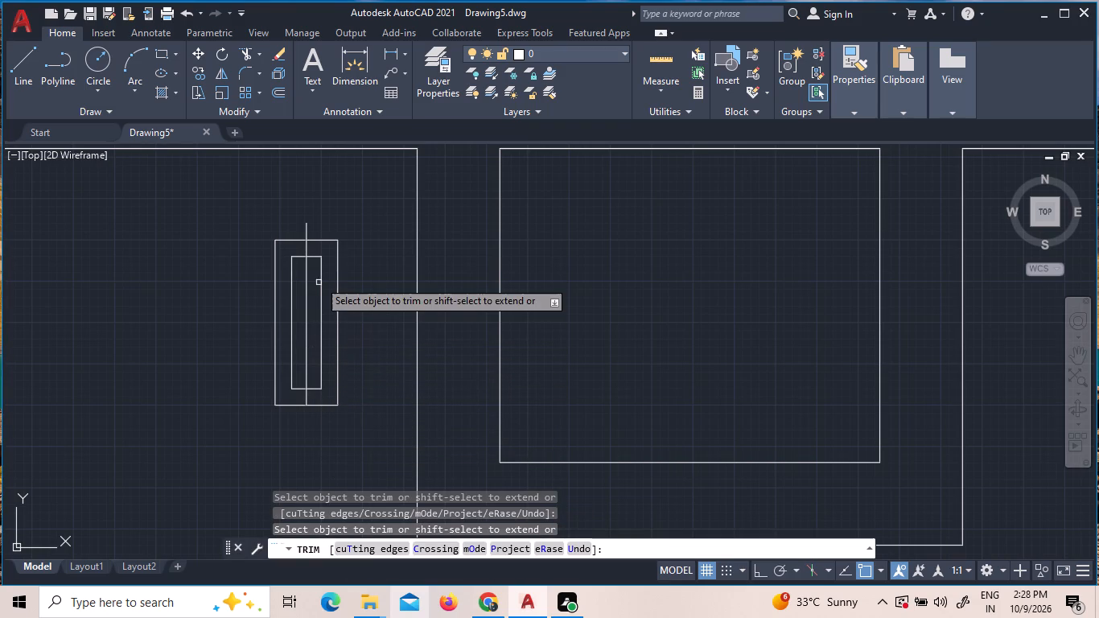
{"action": "left_click", "coordinate": [307, 224]}
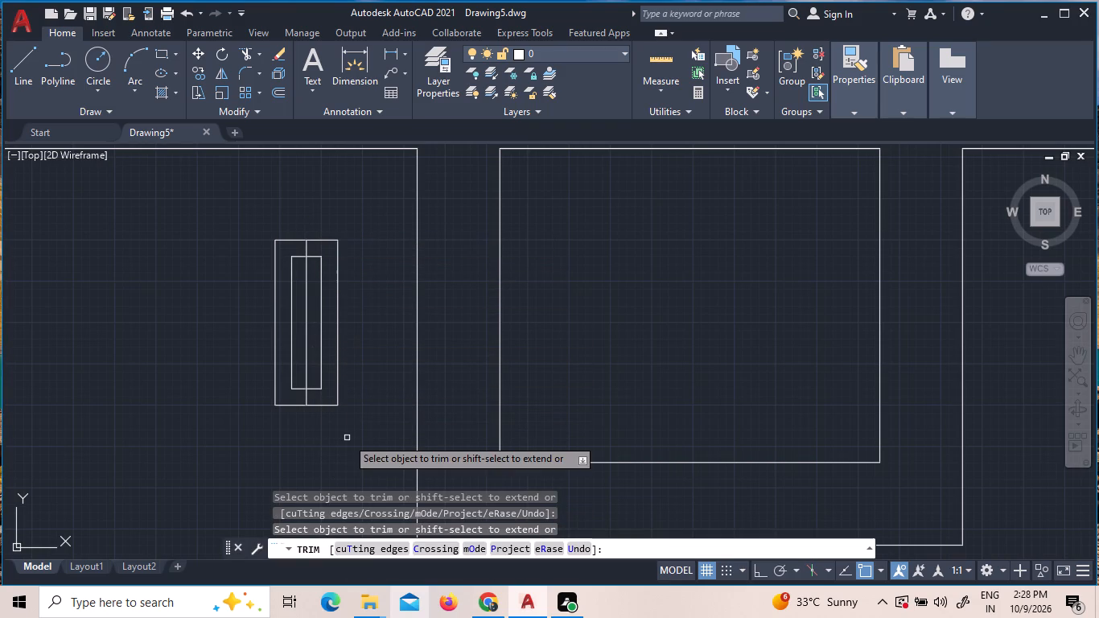
{"action": "key", "text": "Escape"}
Copy the nested window symbol into the left and right gaps between the column outline and its inner rectangle.
{"action": "left_click", "coordinate": [355, 420]}
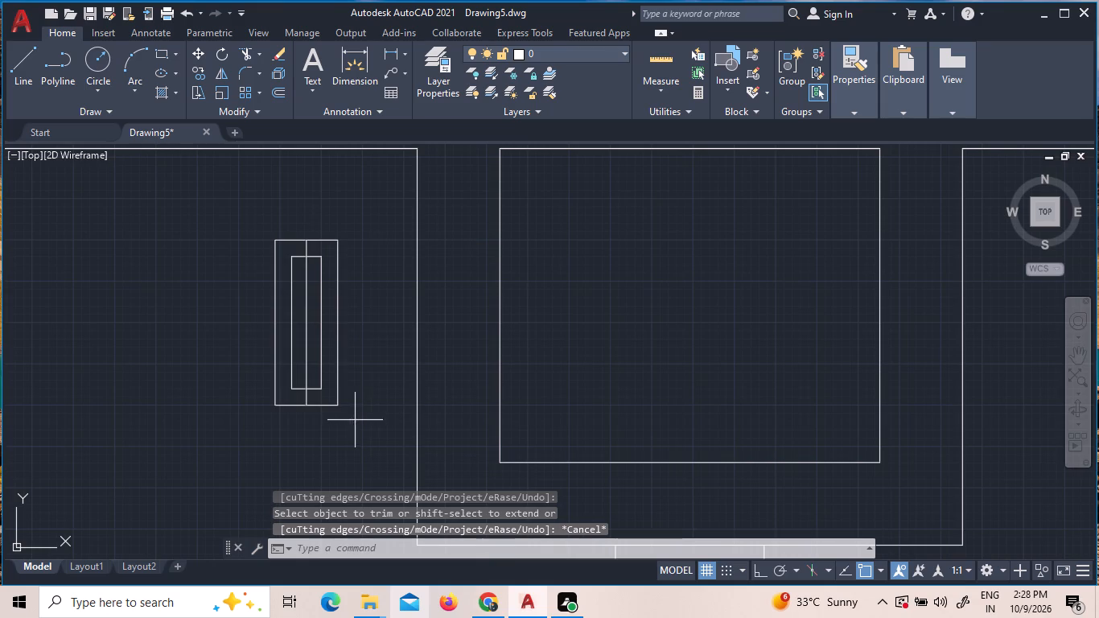
{"action": "left_click", "coordinate": [212, 198]}
{"action": "right_click", "coordinate": [231, 266]}
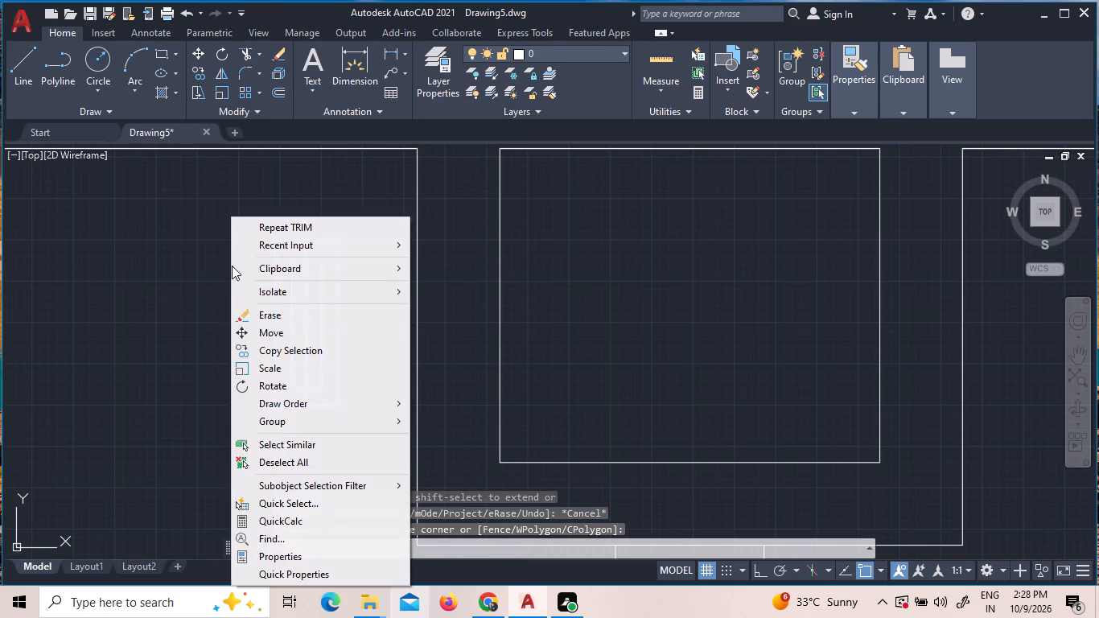
{"action": "double_click", "coordinate": [300, 352]}
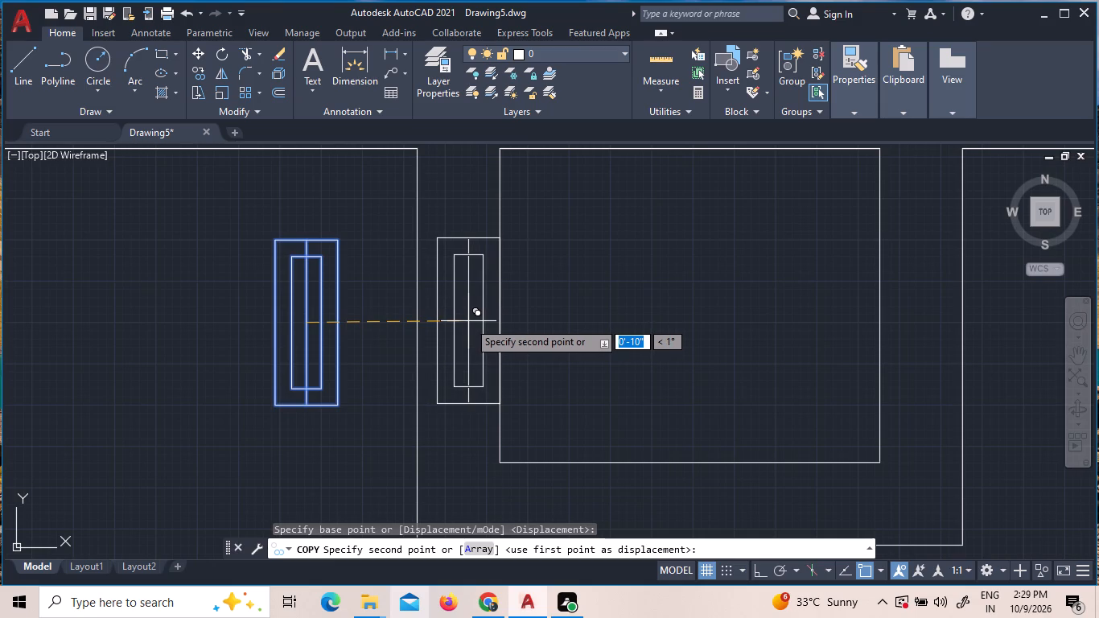
{"action": "scroll", "coordinate": [468, 321], "scroll_direction": "up", "scroll_amount": 2}
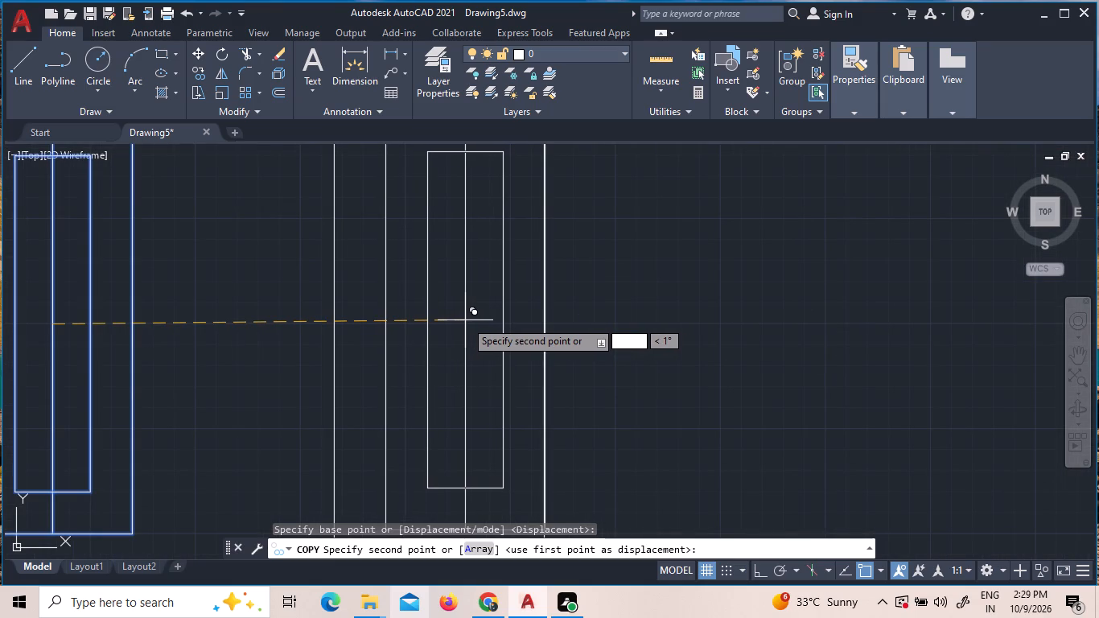
{"action": "left_click", "coordinate": [465, 320]}
{"action": "scroll", "coordinate": [461, 342], "scroll_direction": "down", "scroll_amount": 1}
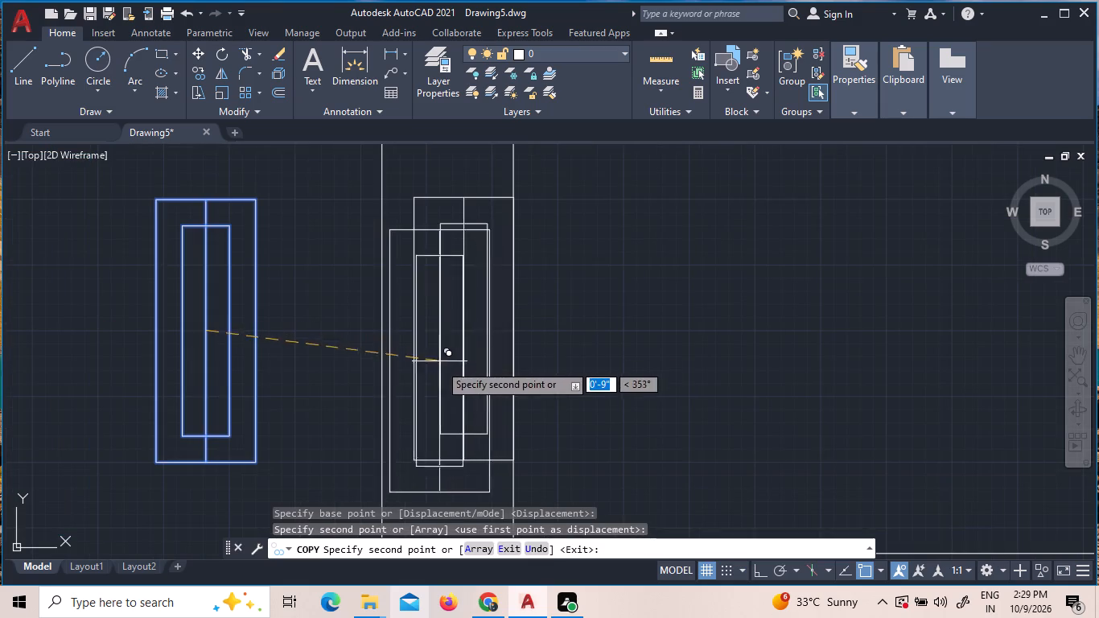
{"action": "scroll", "coordinate": [431, 385], "scroll_direction": "down", "scroll_amount": 3}
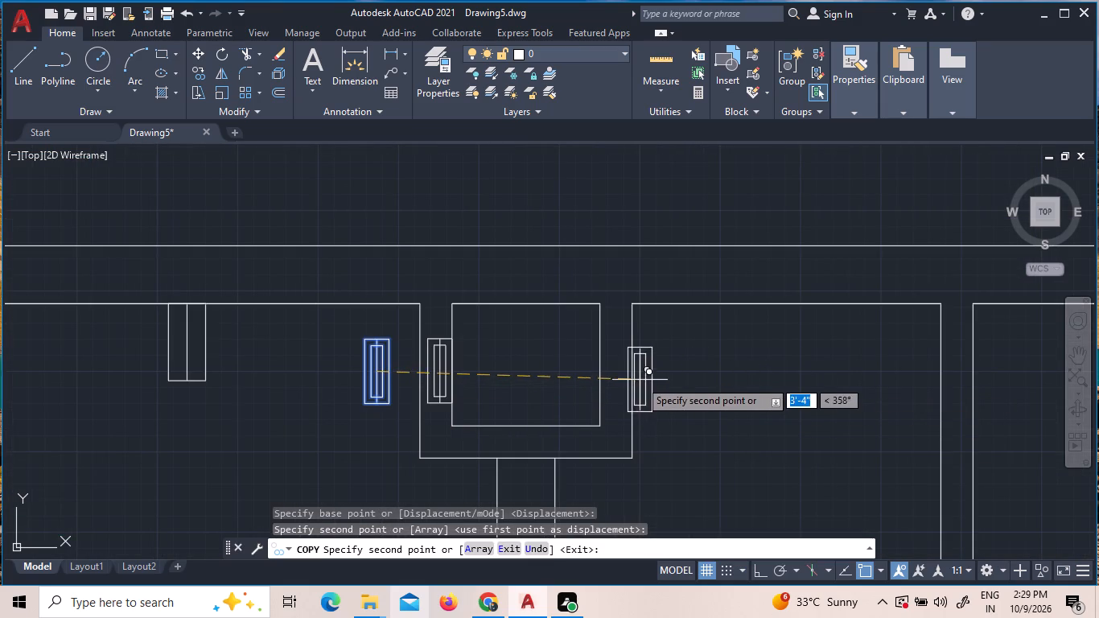
{"action": "scroll", "coordinate": [587, 322], "scroll_direction": "down", "scroll_amount": 2}
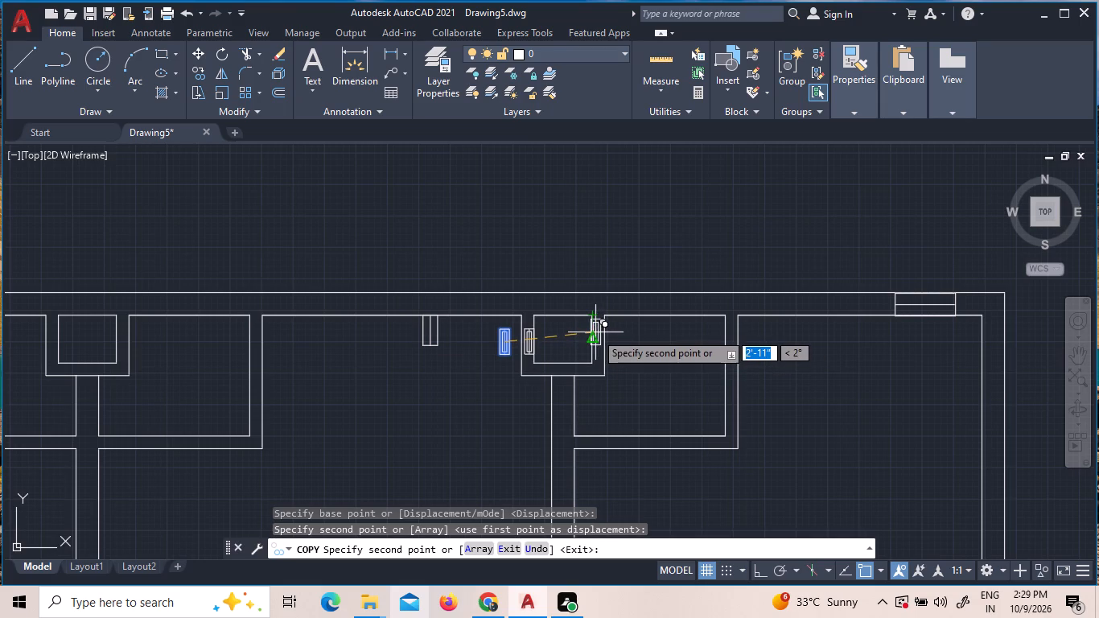
{"action": "scroll", "coordinate": [600, 336], "scroll_direction": "up", "scroll_amount": 2}
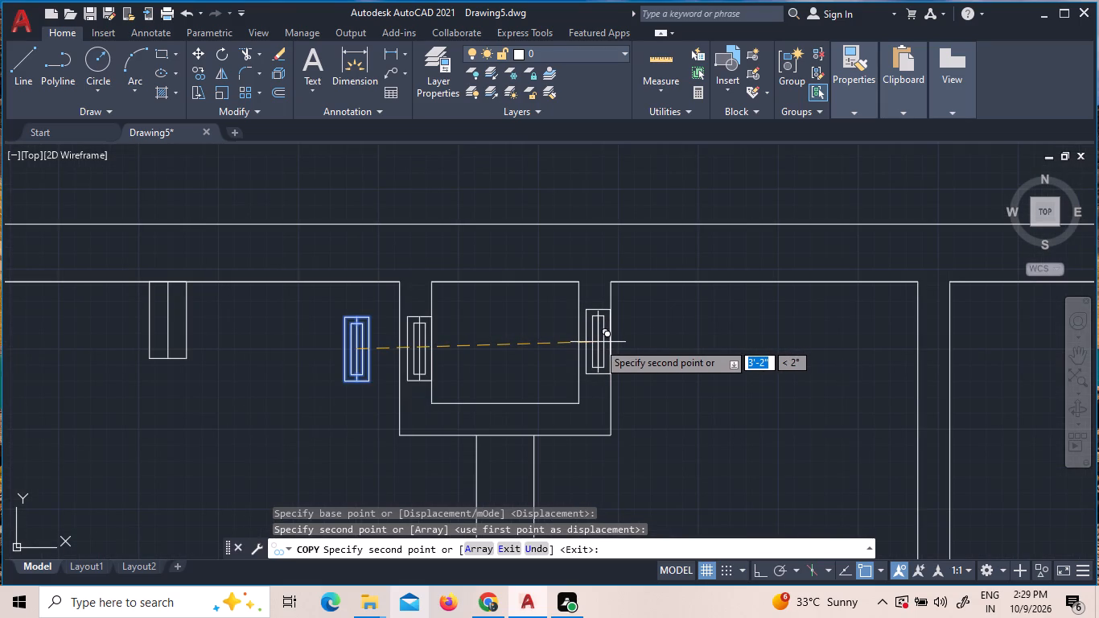
{"action": "left_click", "coordinate": [598, 342]}
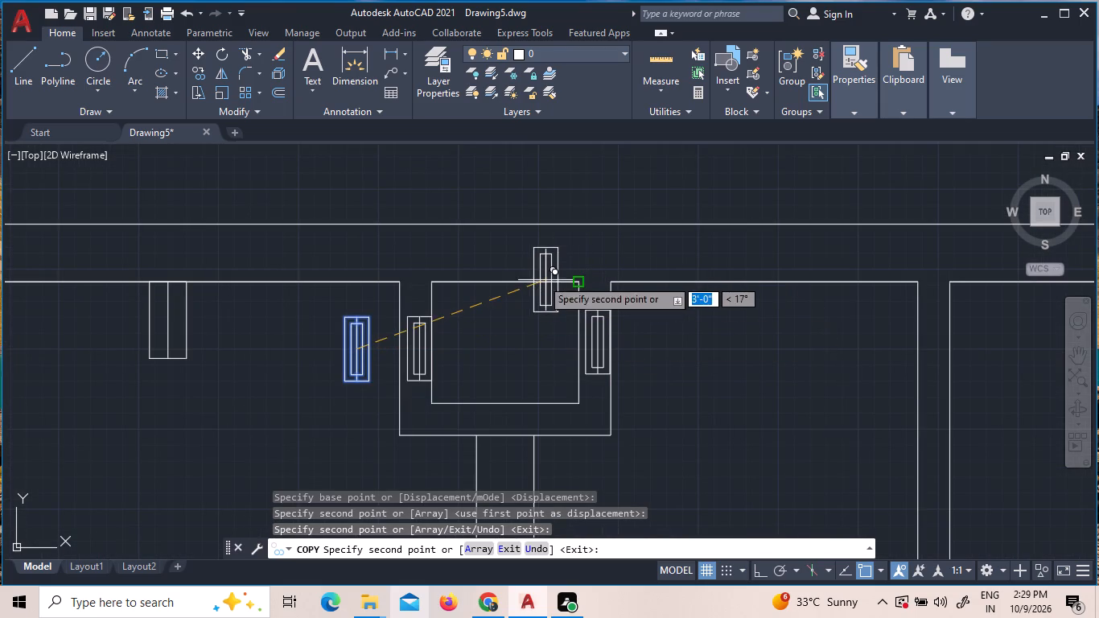
Place another copy of the nested symbol in the right gap of the neighbouring column outline to the west.
{"action": "scroll", "coordinate": [537, 285], "scroll_direction": "down", "scroll_amount": 3}
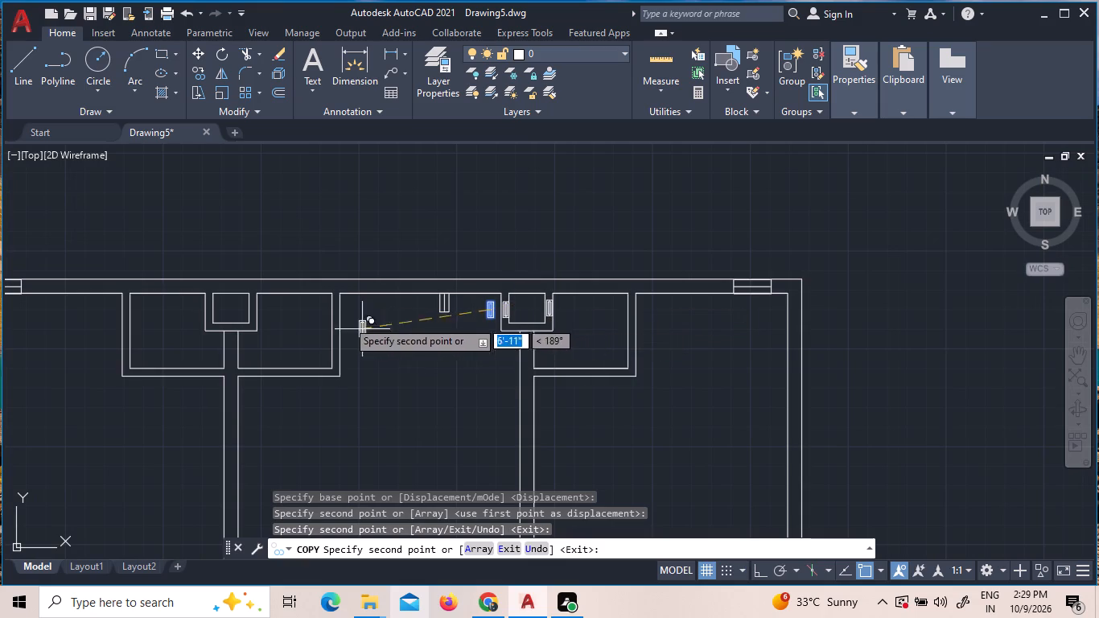
{"action": "scroll", "coordinate": [228, 302], "scroll_direction": "up", "scroll_amount": 4}
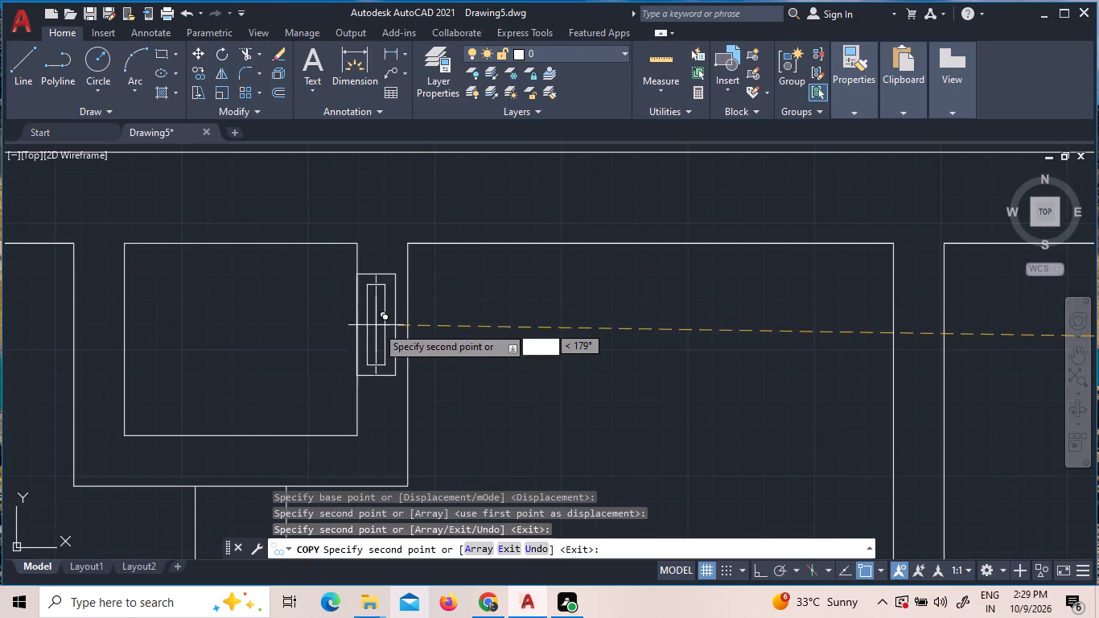
{"action": "left_click", "coordinate": [377, 339]}
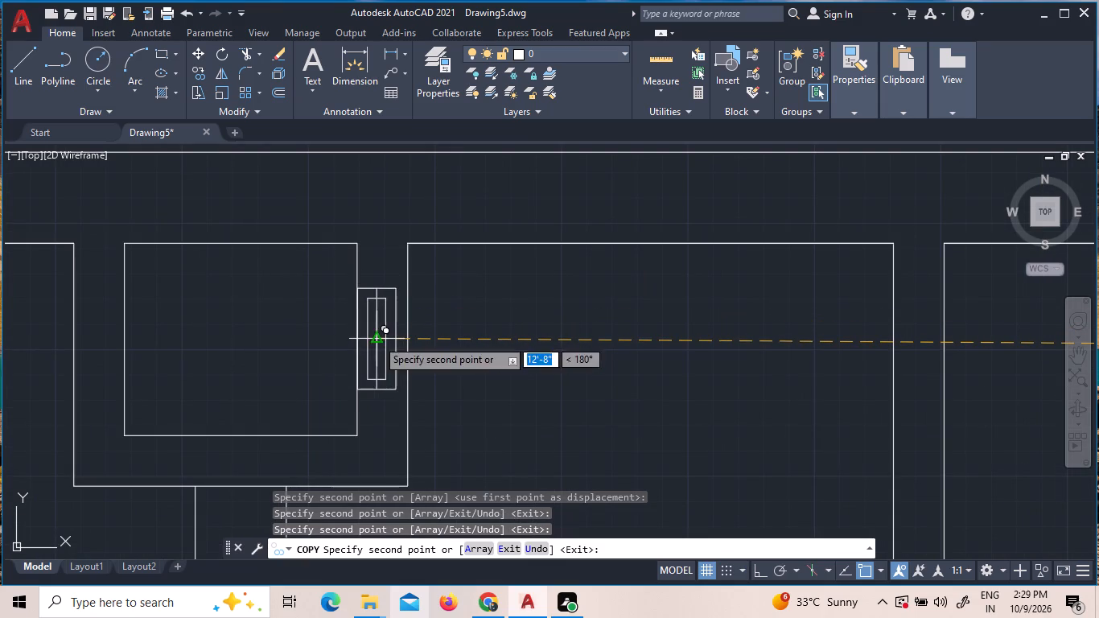
Place a copy of the nested window symbol in the left gap of the west column outline and finish copying.
{"action": "left_click", "coordinate": [104, 346]}
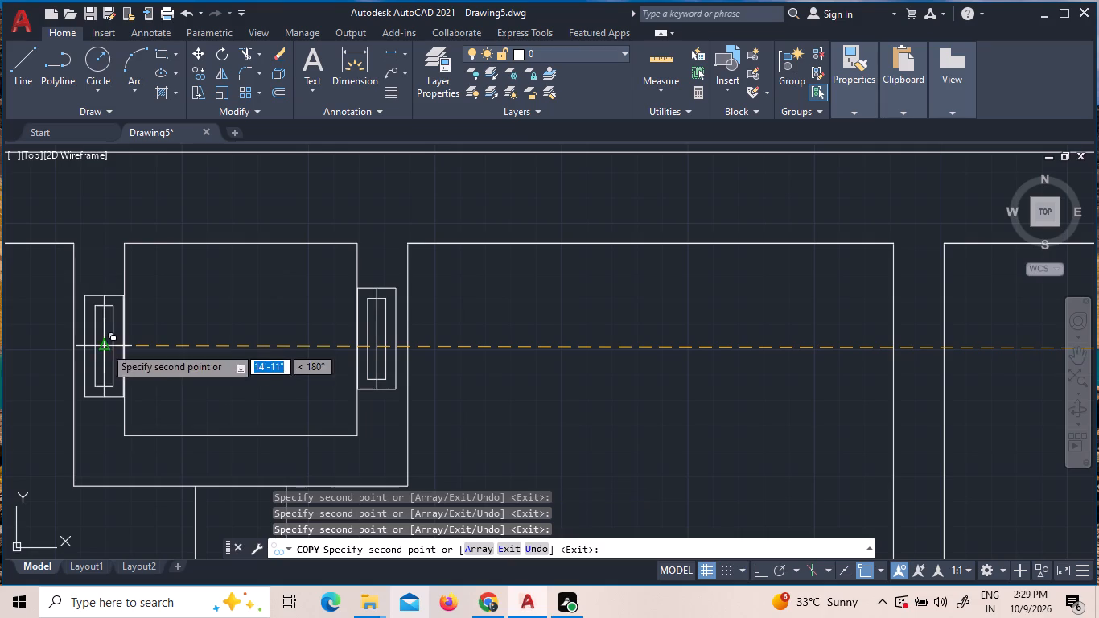
{"action": "scroll", "coordinate": [201, 310], "scroll_direction": "down", "scroll_amount": 4}
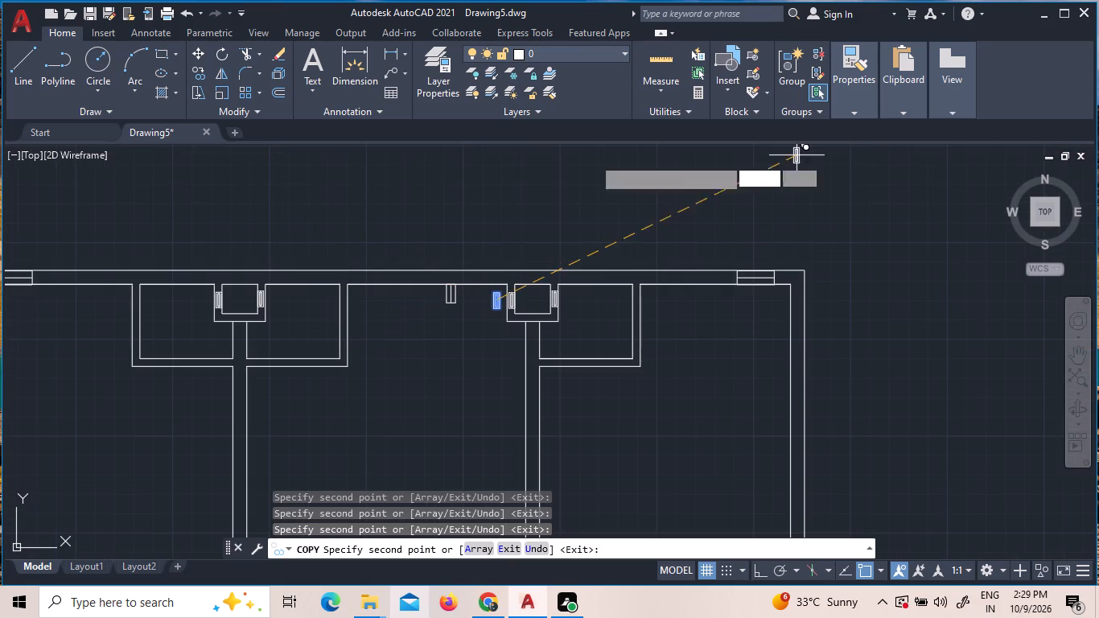
{"action": "key", "text": "Escape"}
Erase the two leftover source window symbols standing in the open space between the two column outlines.
{"action": "scroll", "coordinate": [422, 245], "scroll_direction": "down", "scroll_amount": 1}
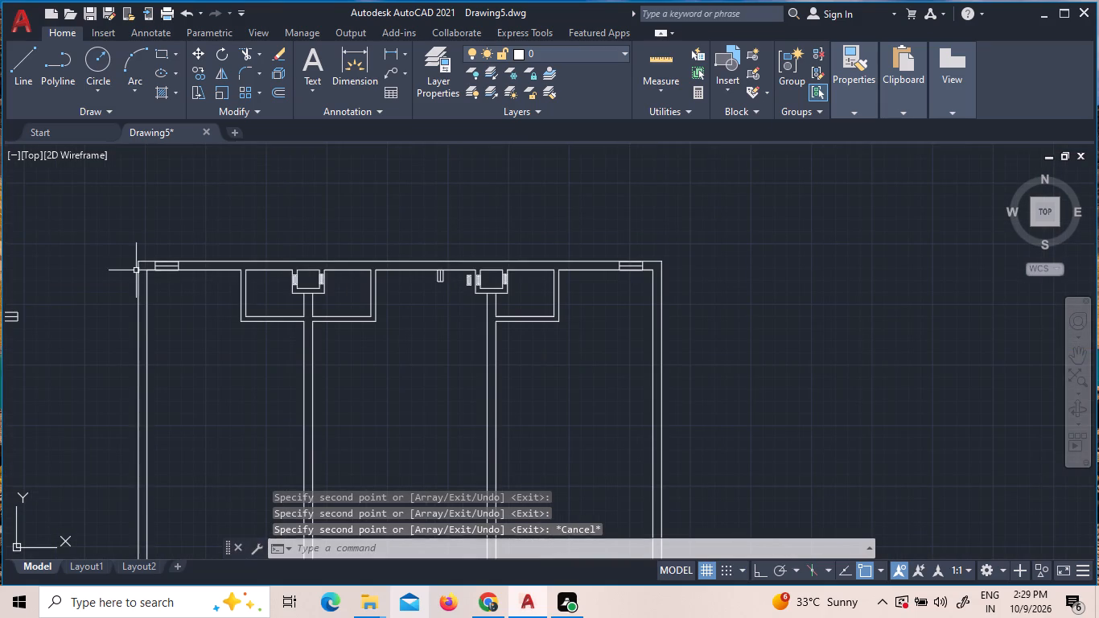
{"action": "scroll", "coordinate": [131, 275], "scroll_direction": "up", "scroll_amount": 1}
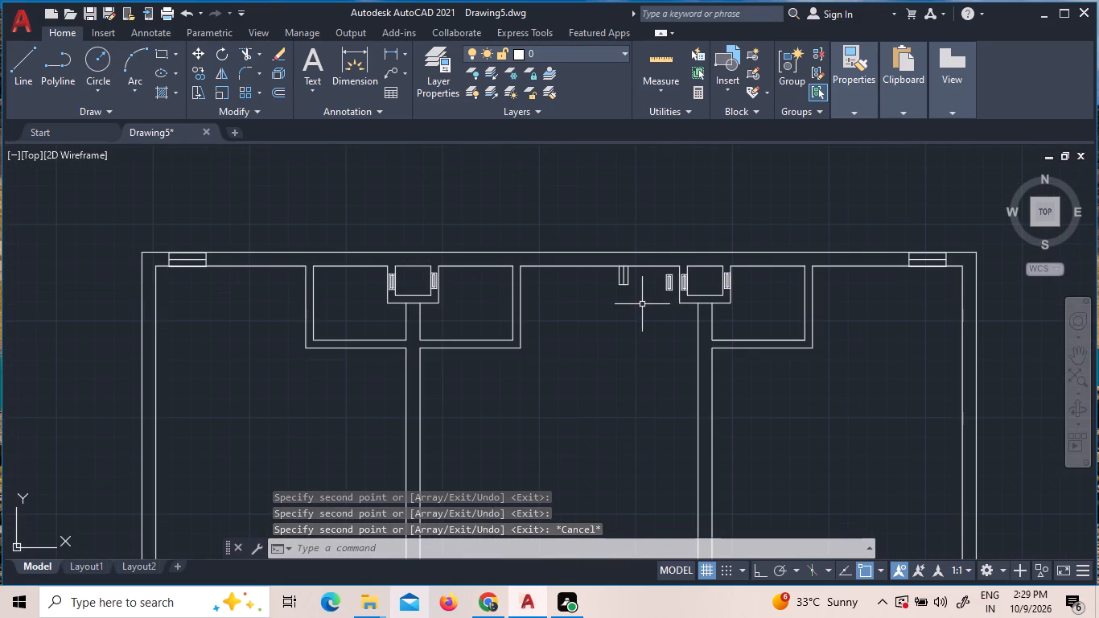
{"action": "left_click", "coordinate": [635, 291]}
{"action": "left_click", "coordinate": [605, 272]}
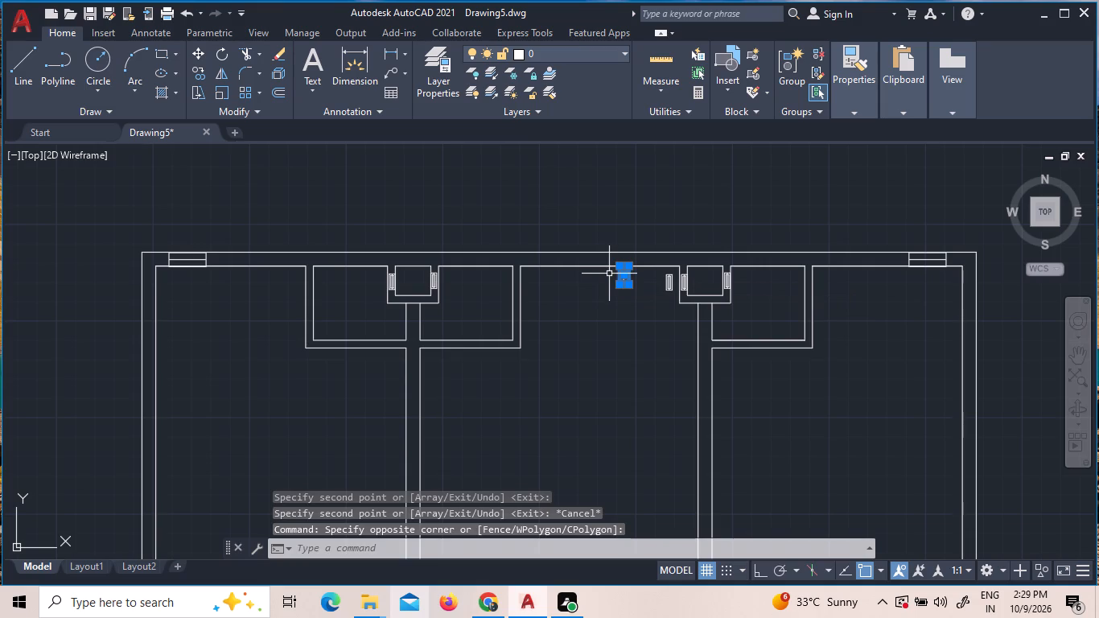
{"action": "key", "text": "Delete"}
{"action": "scroll", "coordinate": [679, 255], "scroll_direction": "up", "scroll_amount": 2}
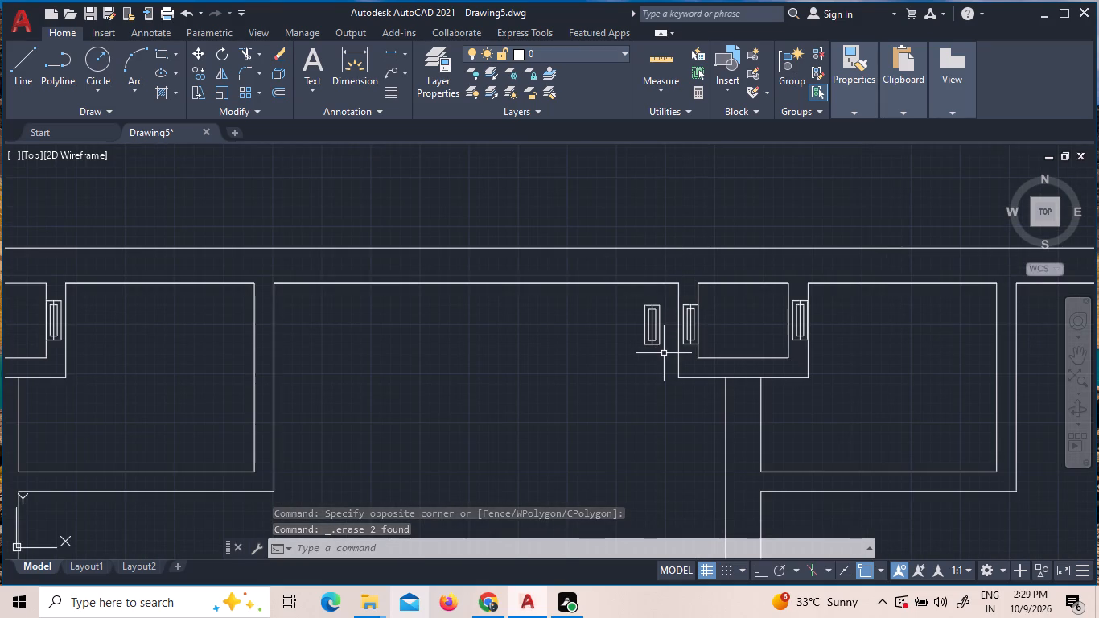
{"action": "left_click", "coordinate": [664, 353]}
{"action": "left_click", "coordinate": [618, 317]}
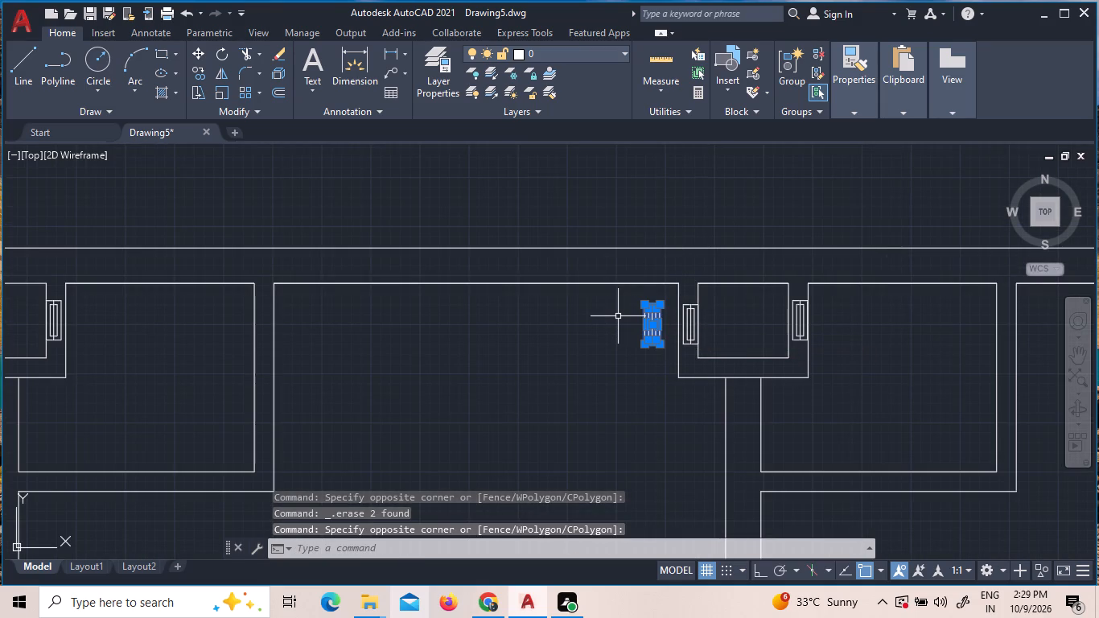
{"action": "key", "text": "Delete"}
Examine the window symbols beside both columns and along the plan's north wall.
{"action": "scroll", "coordinate": [618, 316], "scroll_direction": "down", "scroll_amount": 2}
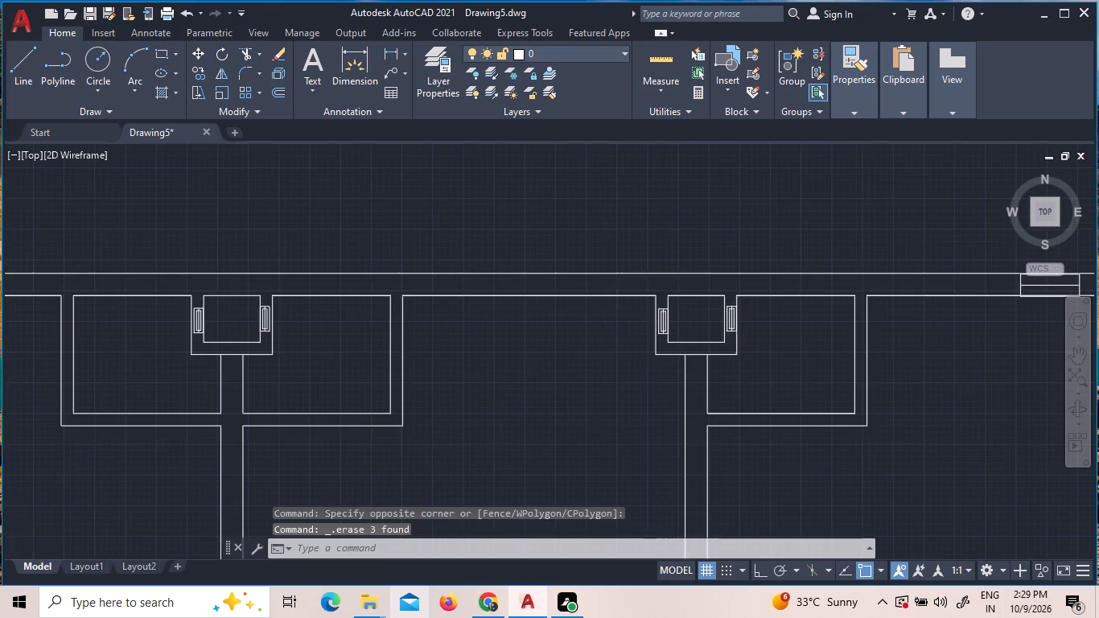
{"action": "scroll", "coordinate": [618, 316], "scroll_direction": "down", "scroll_amount": 1}
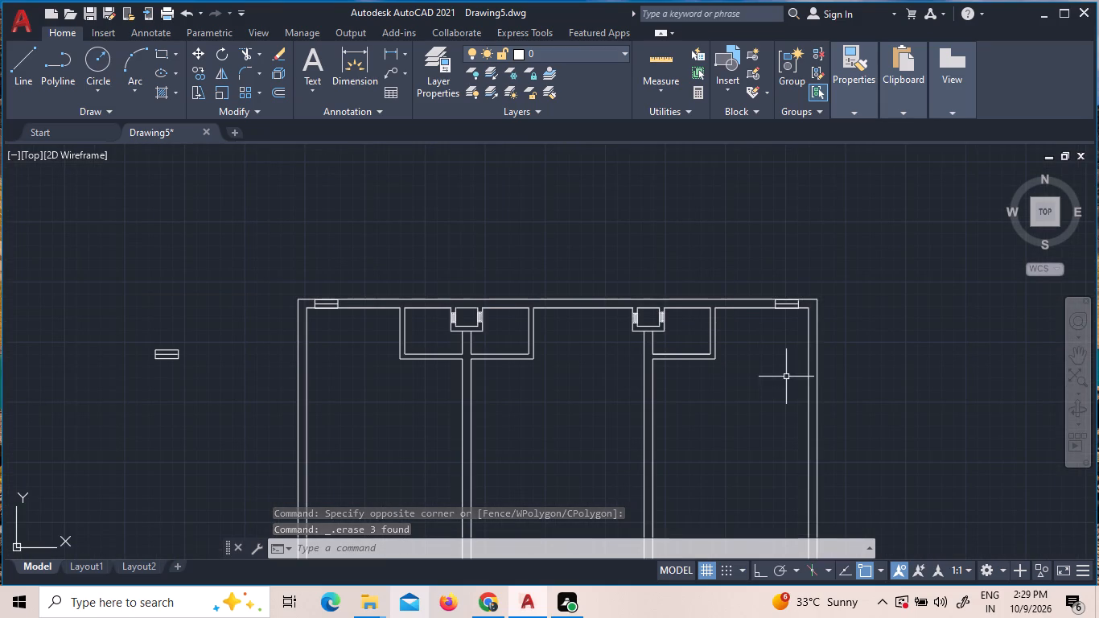
{"action": "middle_click_drag", "start_coordinate": [785, 377], "coordinate": [754, 333]}
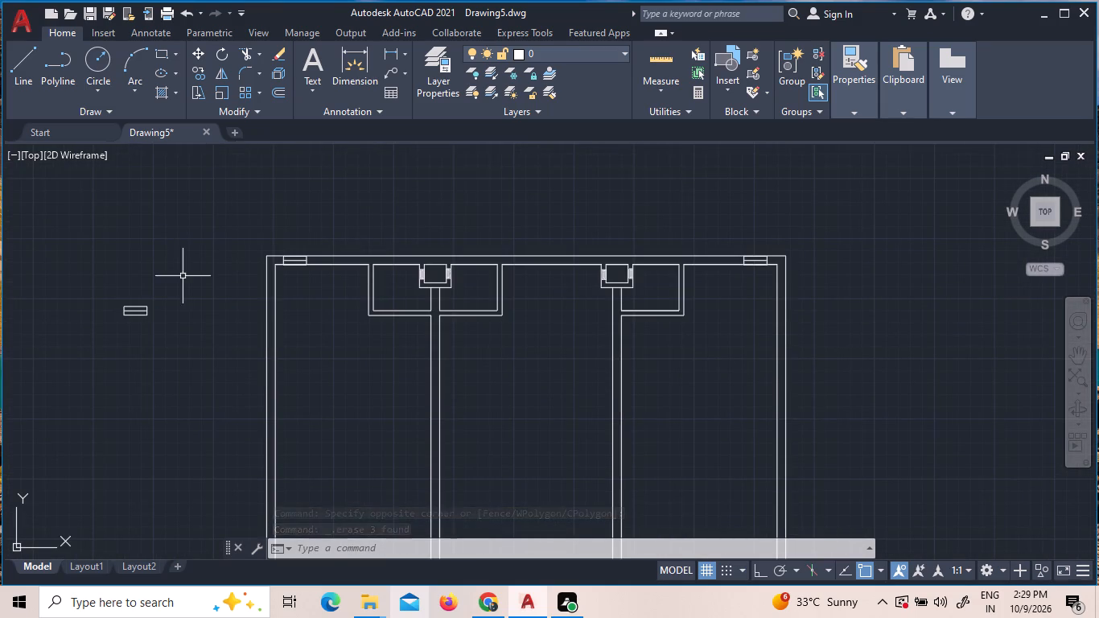
{"action": "scroll", "coordinate": [400, 249], "scroll_direction": "up", "scroll_amount": 5}
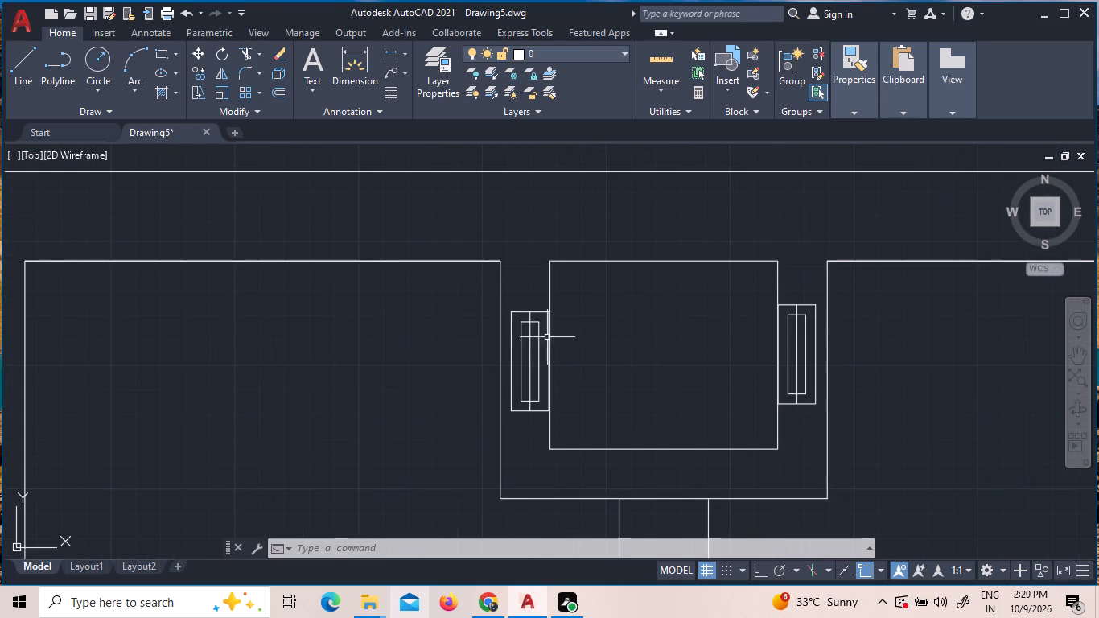
{"action": "scroll", "coordinate": [529, 317], "scroll_direction": "down", "scroll_amount": 3}
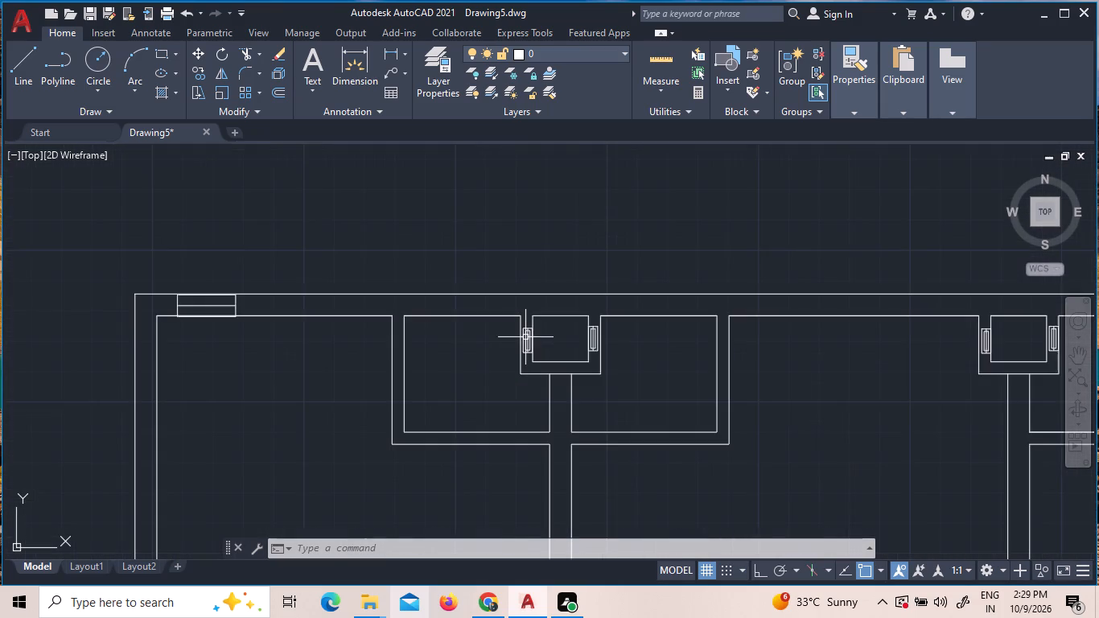
{"action": "scroll", "coordinate": [524, 351], "scroll_direction": "down", "scroll_amount": 1}
{"action": "middle_click_drag", "start_coordinate": [525, 429], "coordinate": [471, 360]}
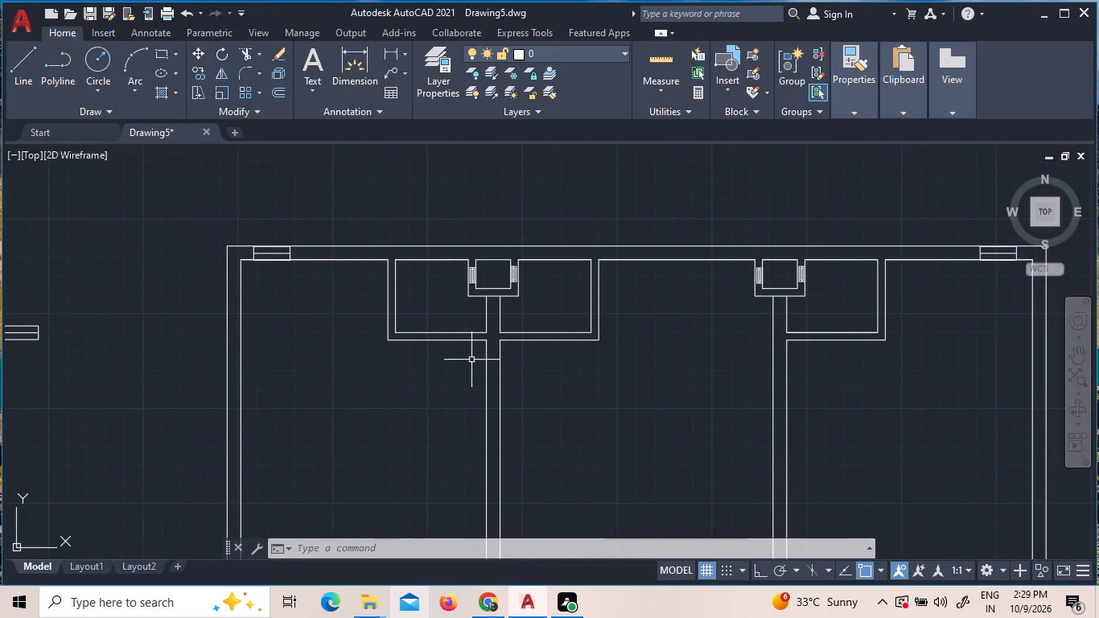
Add the multiline text label "V" above the window at the north wall's west end, with text height 1'-3".
{"action": "left_click", "coordinate": [314, 58]}
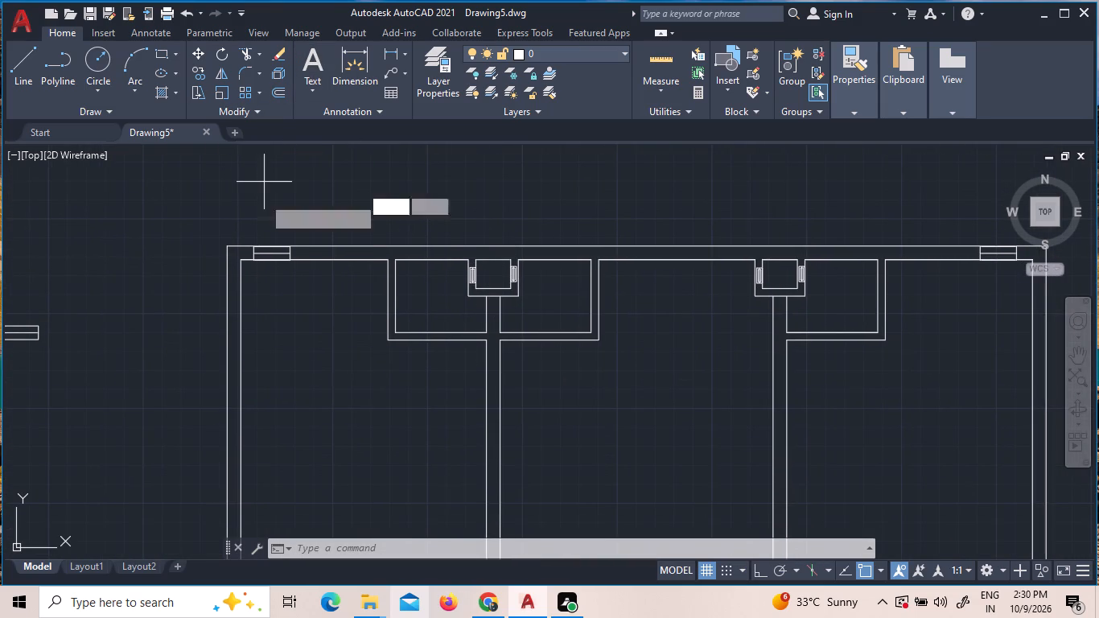
{"action": "left_click", "coordinate": [261, 224]}
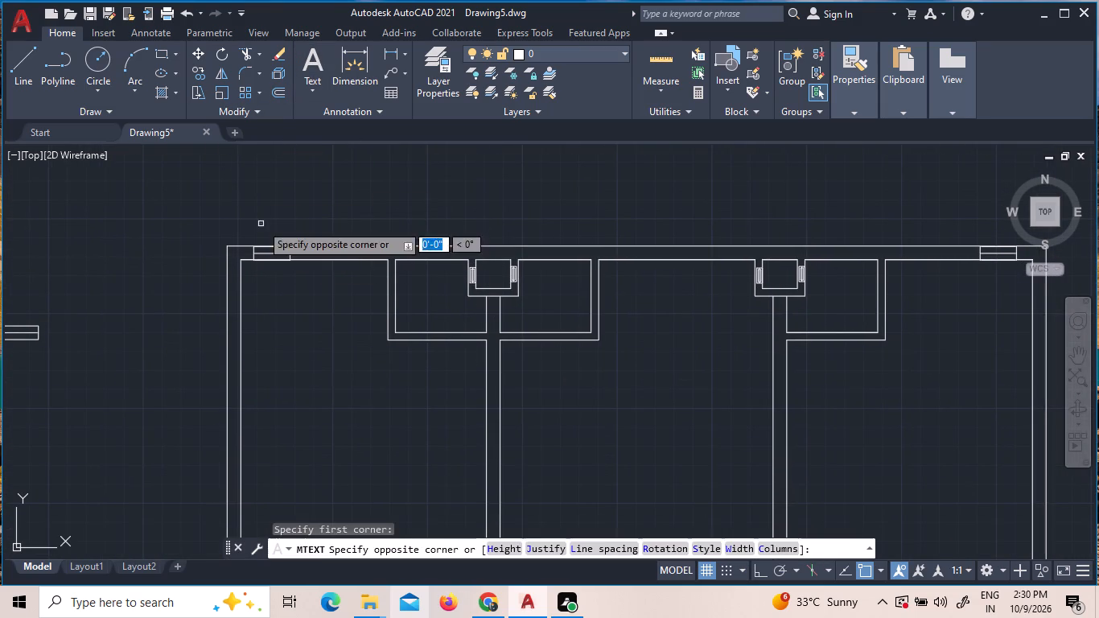
{"action": "left_click", "coordinate": [287, 233]}
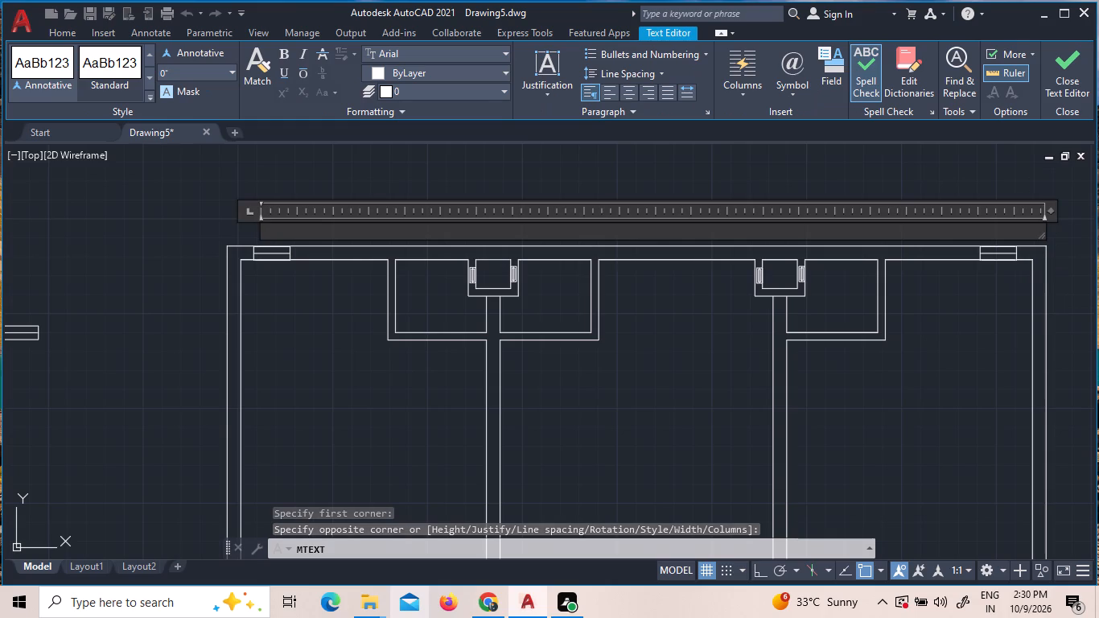
{"action": "key", "text": "v"}
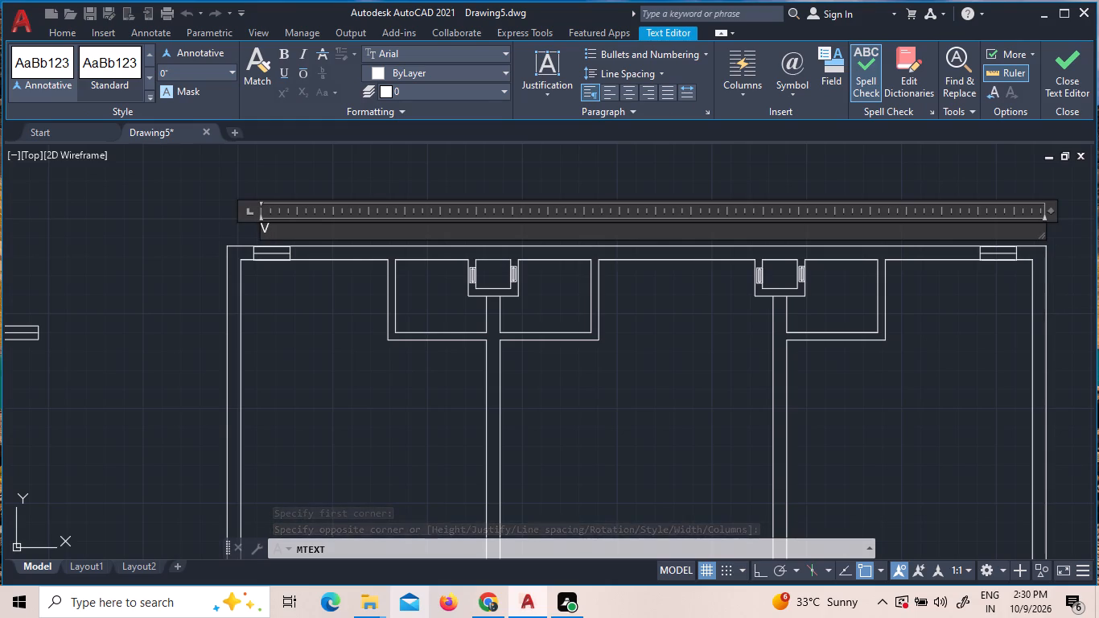
{"action": "key", "text": "BackSpace"}
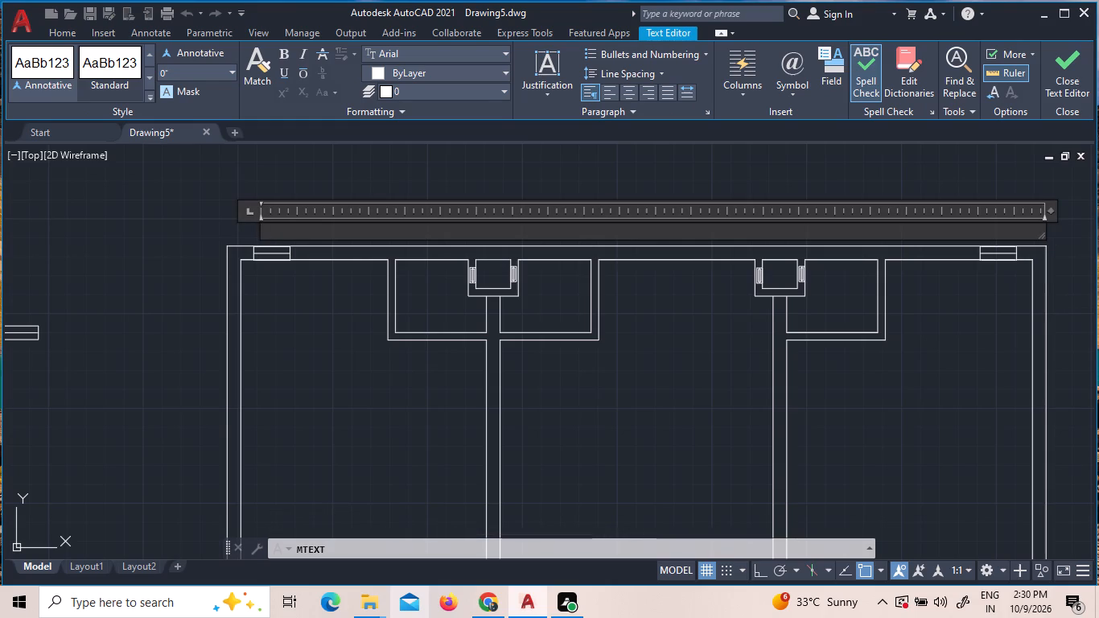
{"action": "key", "text": "v"}
{"action": "key", "text": "BackSpace"}
{"action": "key", "text": "v"}
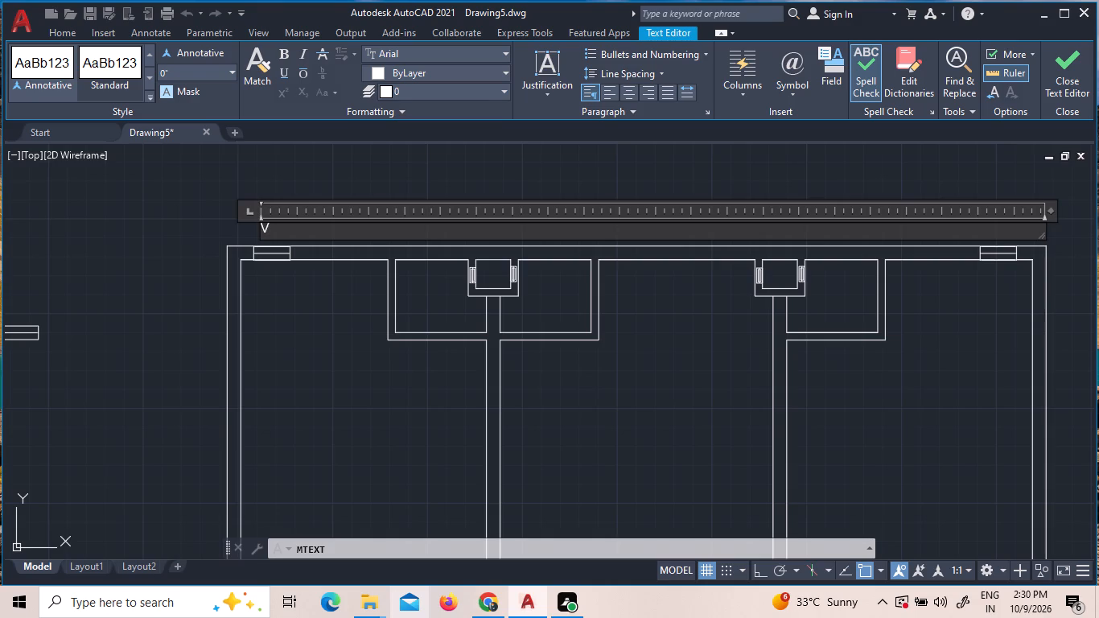
{"action": "left_click_drag", "start_coordinate": [287, 233], "coordinate": [245, 233]}
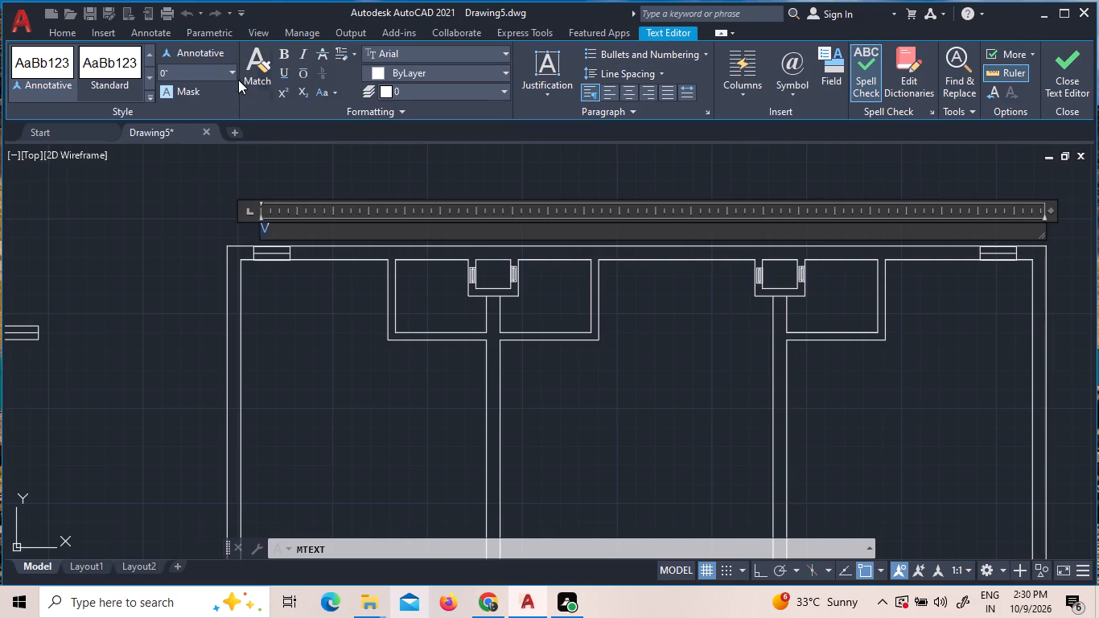
{"action": "left_click", "coordinate": [197, 73]}
{"action": "left_click", "coordinate": [228, 76]}
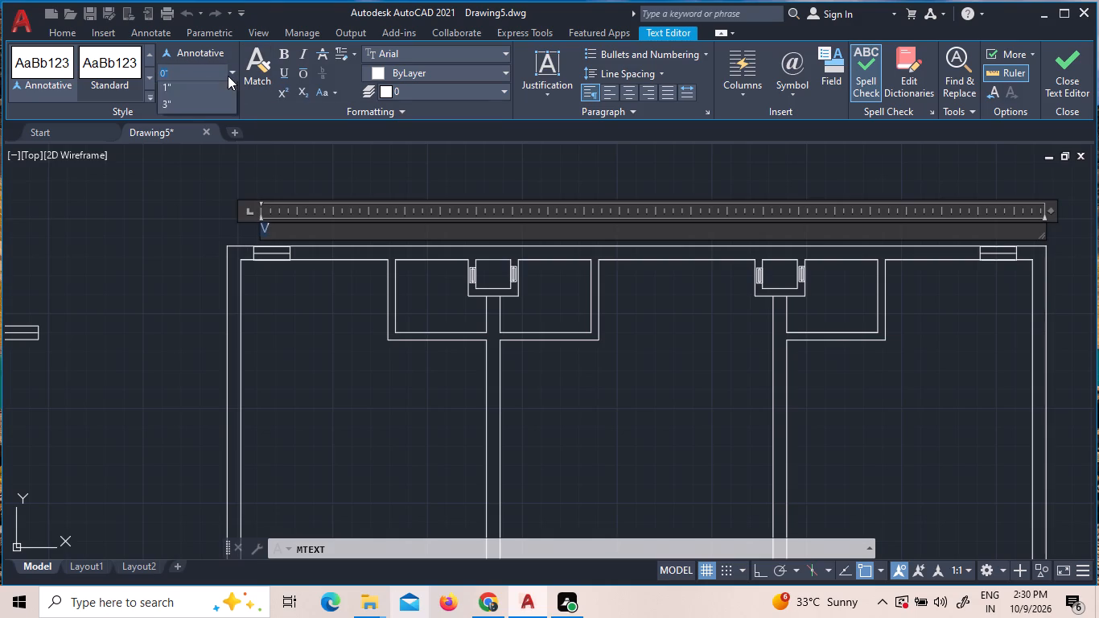
{"action": "left_click", "coordinate": [198, 147]}
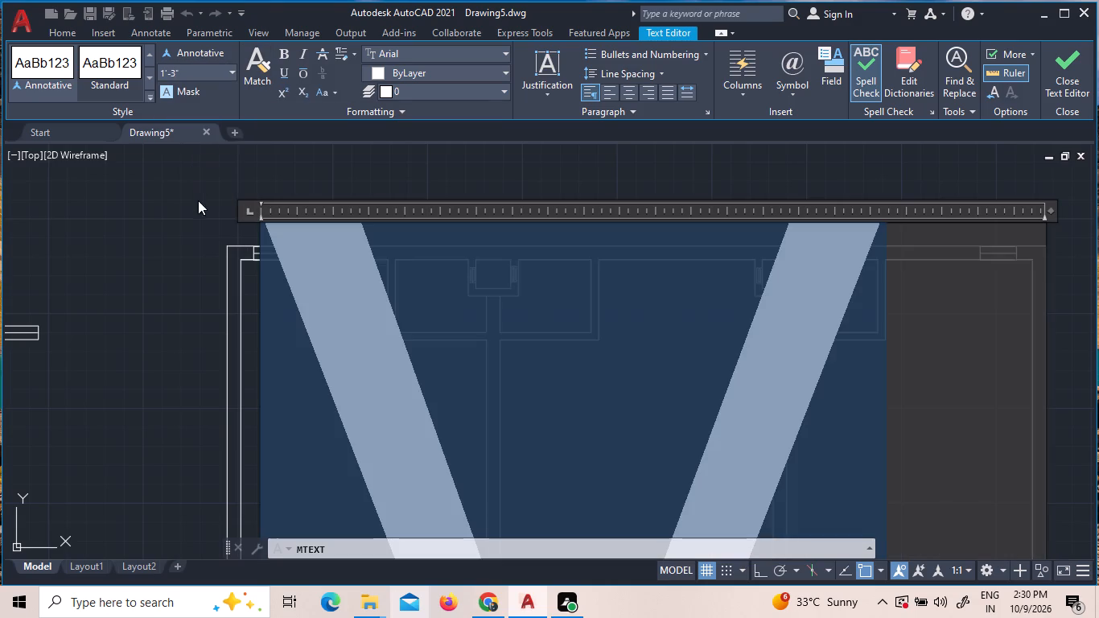
{"action": "left_click", "coordinate": [196, 205]}
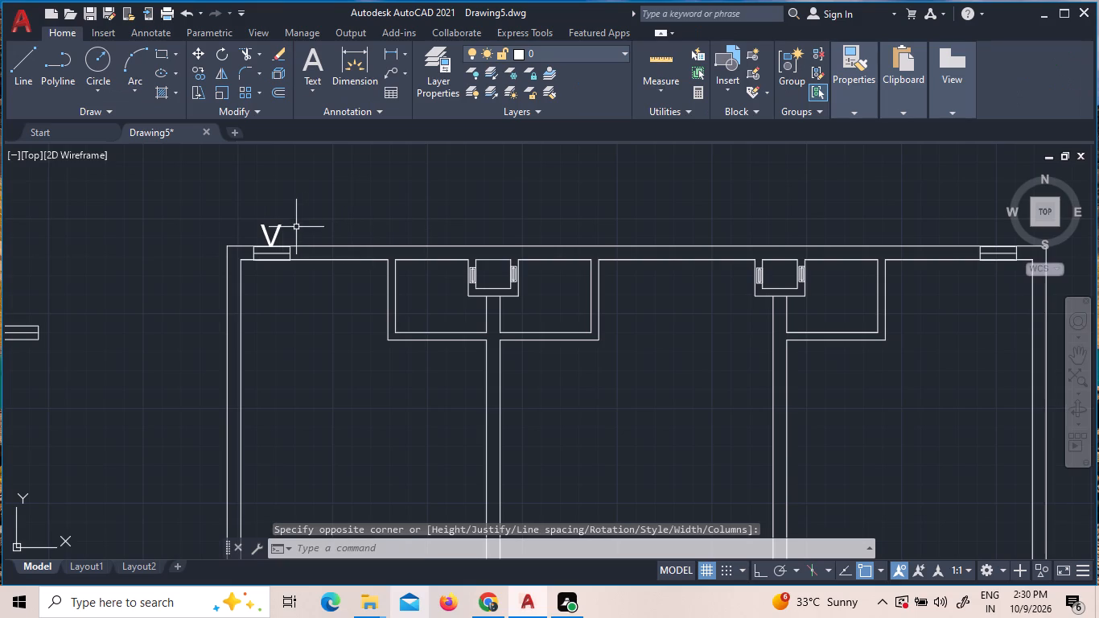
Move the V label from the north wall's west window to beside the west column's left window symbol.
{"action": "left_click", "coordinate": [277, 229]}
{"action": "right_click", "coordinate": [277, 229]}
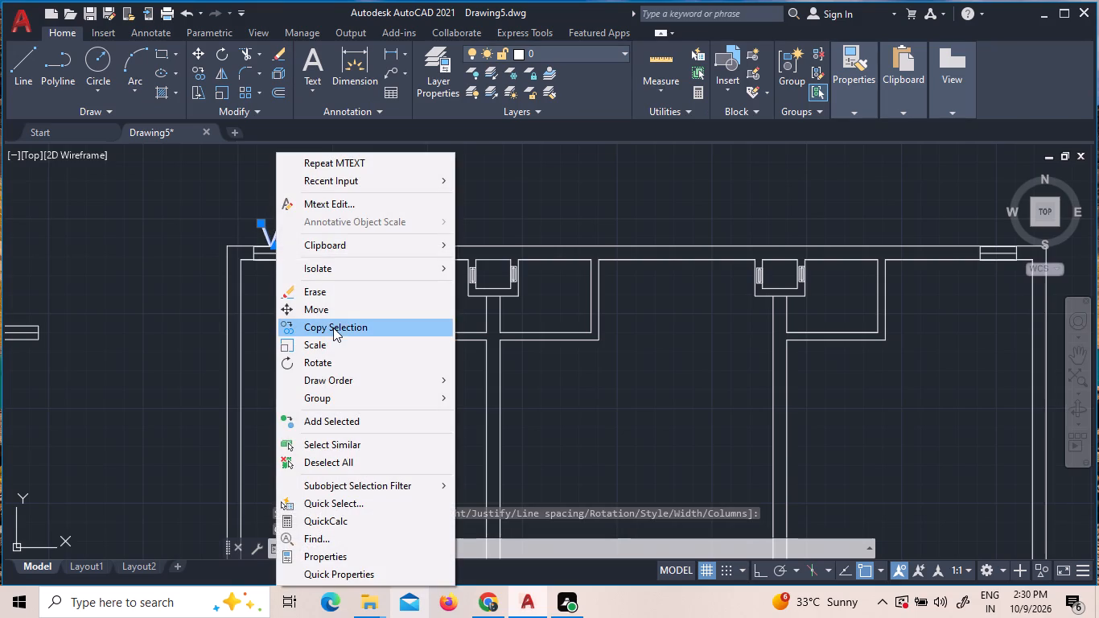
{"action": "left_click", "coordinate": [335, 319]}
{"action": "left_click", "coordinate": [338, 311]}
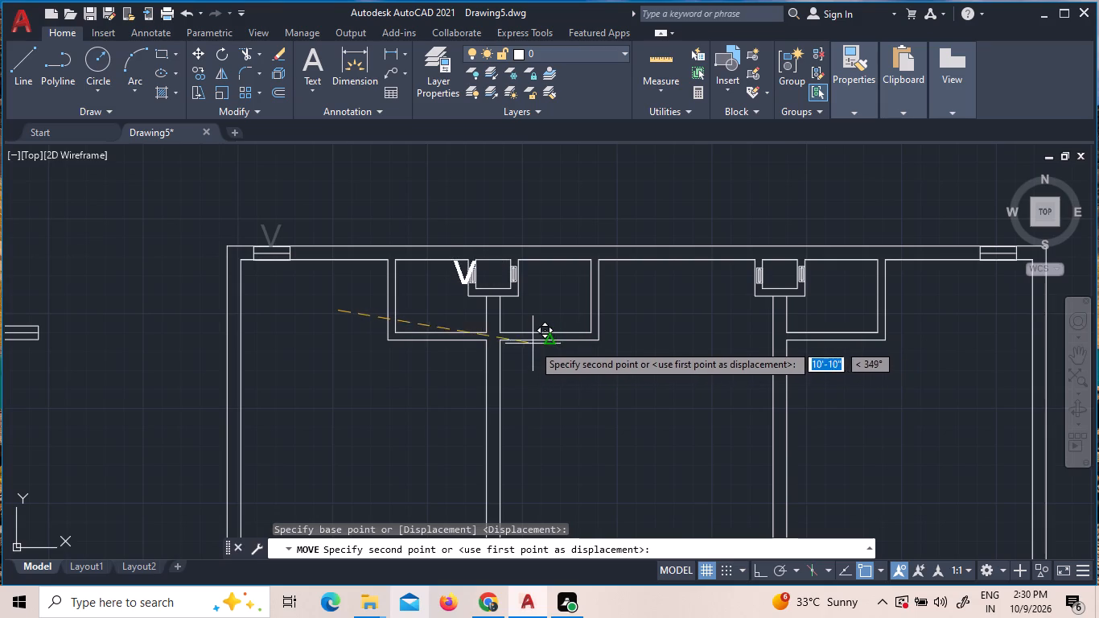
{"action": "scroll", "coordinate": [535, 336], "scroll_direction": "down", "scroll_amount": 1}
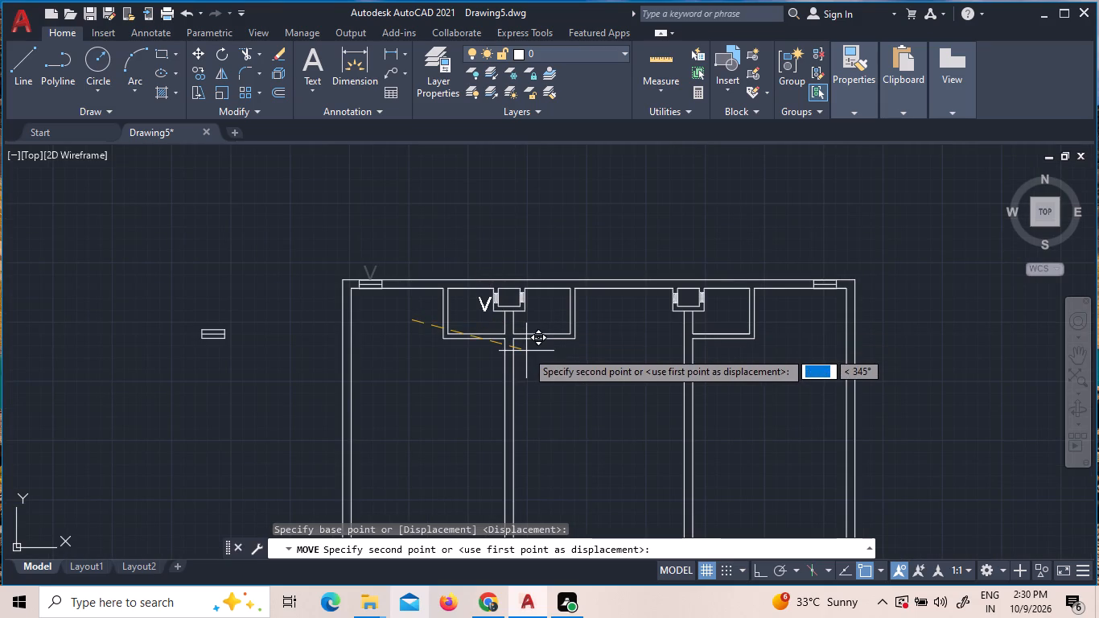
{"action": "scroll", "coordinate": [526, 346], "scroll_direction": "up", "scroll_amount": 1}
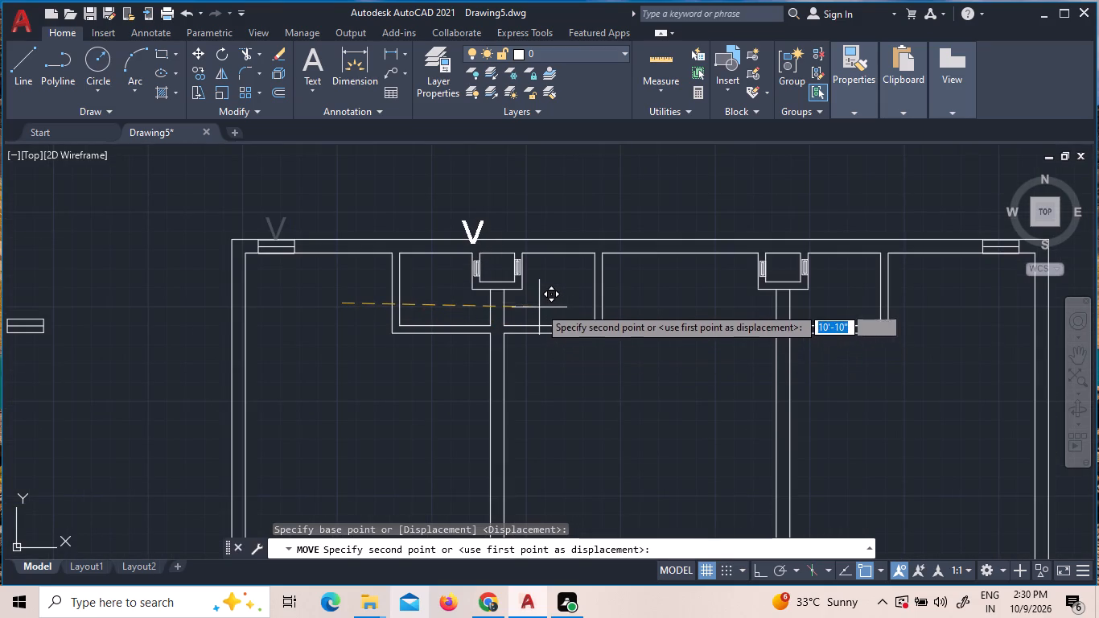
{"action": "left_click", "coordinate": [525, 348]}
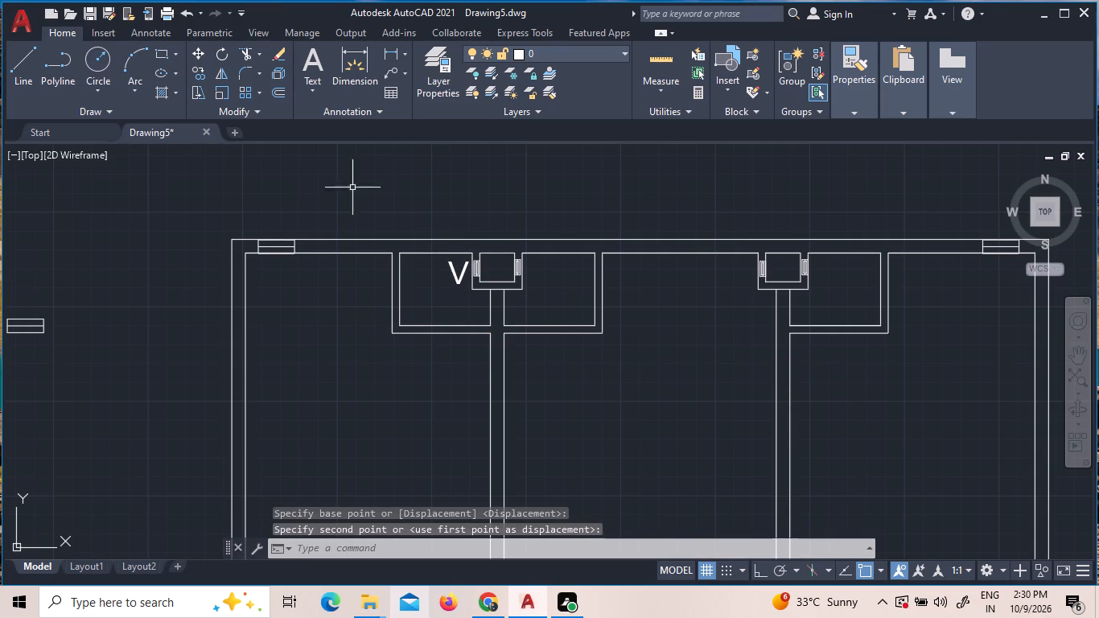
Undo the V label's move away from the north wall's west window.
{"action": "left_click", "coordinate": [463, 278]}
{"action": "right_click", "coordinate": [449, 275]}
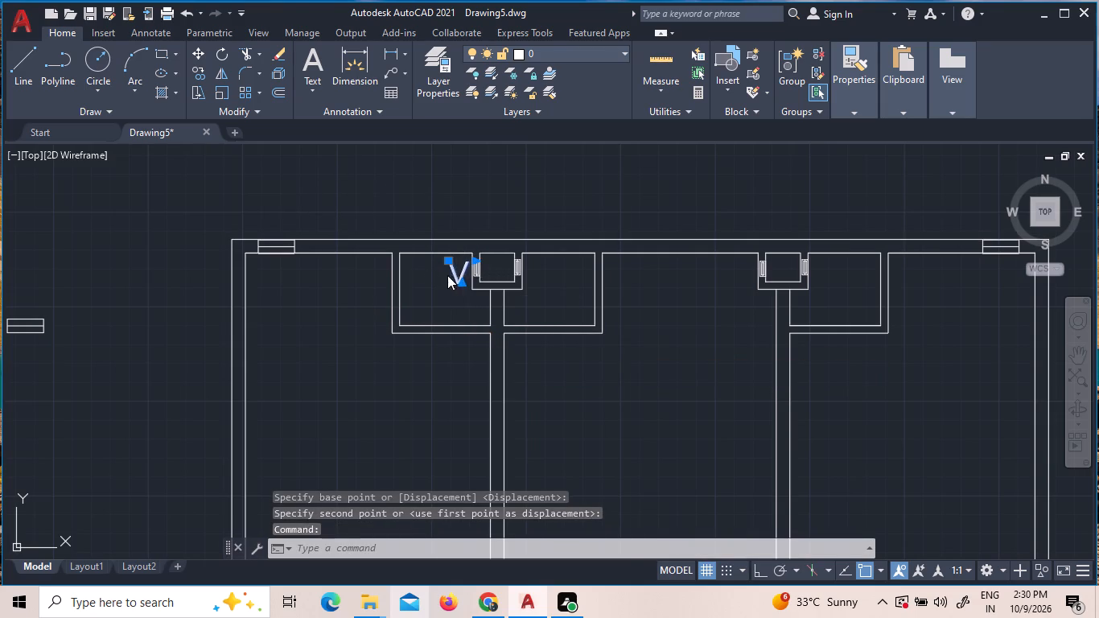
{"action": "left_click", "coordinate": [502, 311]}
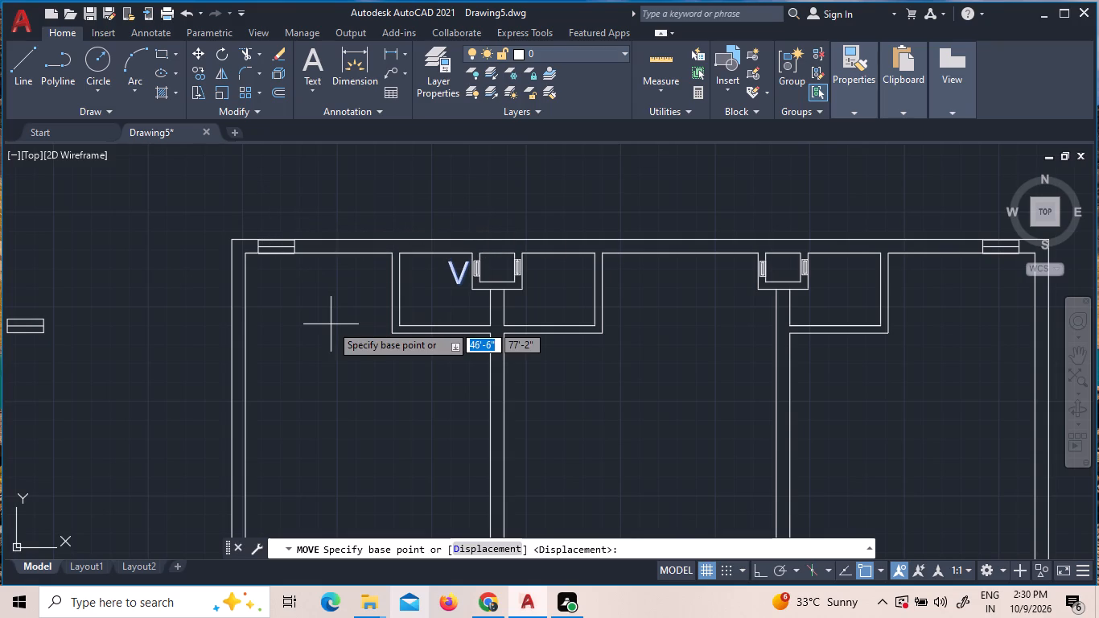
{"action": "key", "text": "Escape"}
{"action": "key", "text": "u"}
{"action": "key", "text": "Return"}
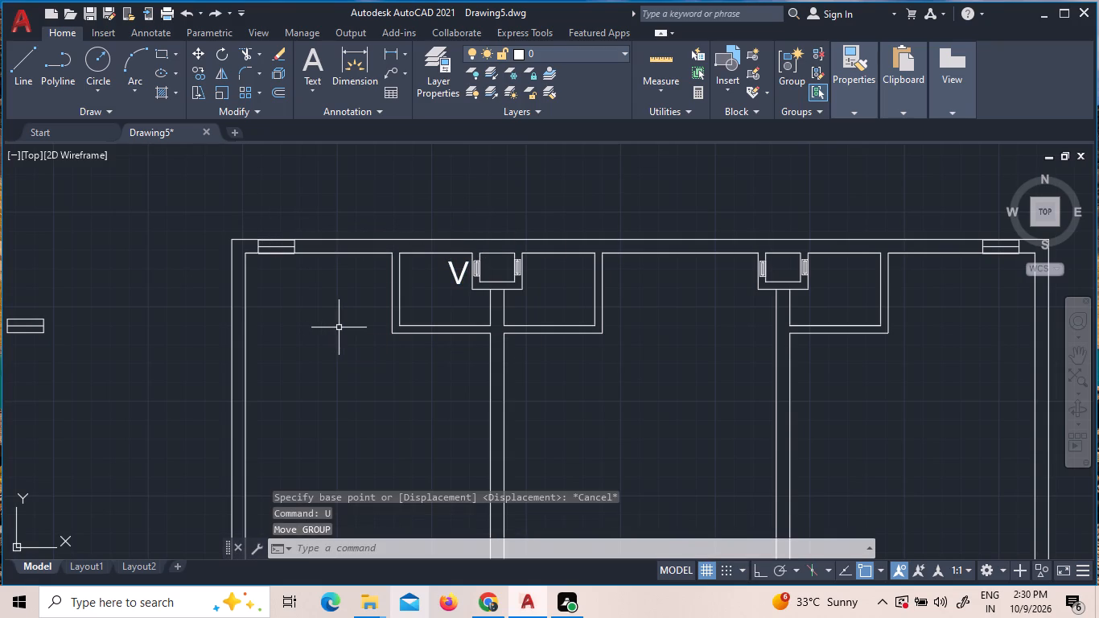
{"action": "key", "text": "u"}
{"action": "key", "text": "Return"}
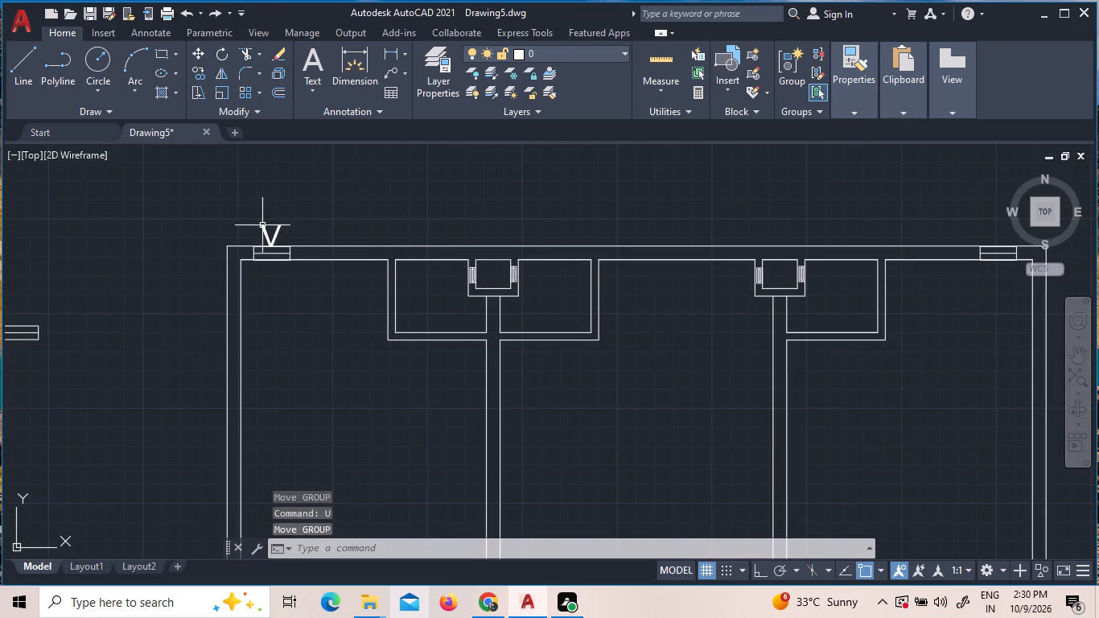
Copy the V label from the north wall's west window to both columns' sides, the east window and the north wall between the columns.
{"action": "left_click", "coordinate": [272, 233]}
{"action": "right_click", "coordinate": [272, 233]}
{"action": "double_click", "coordinate": [329, 332]}
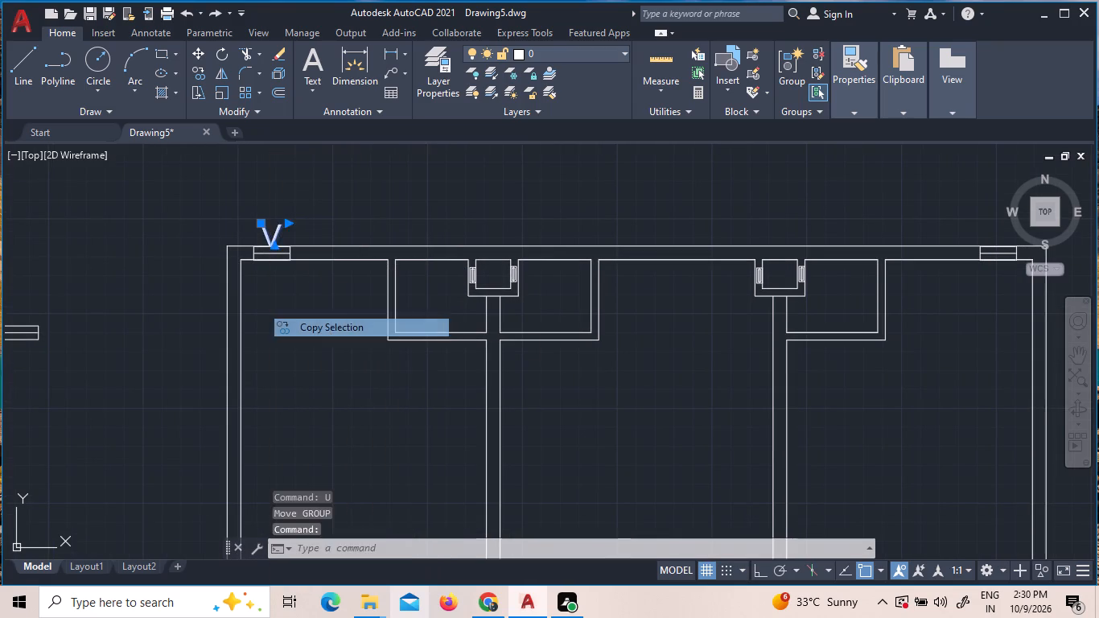
{"action": "left_click", "coordinate": [508, 375]}
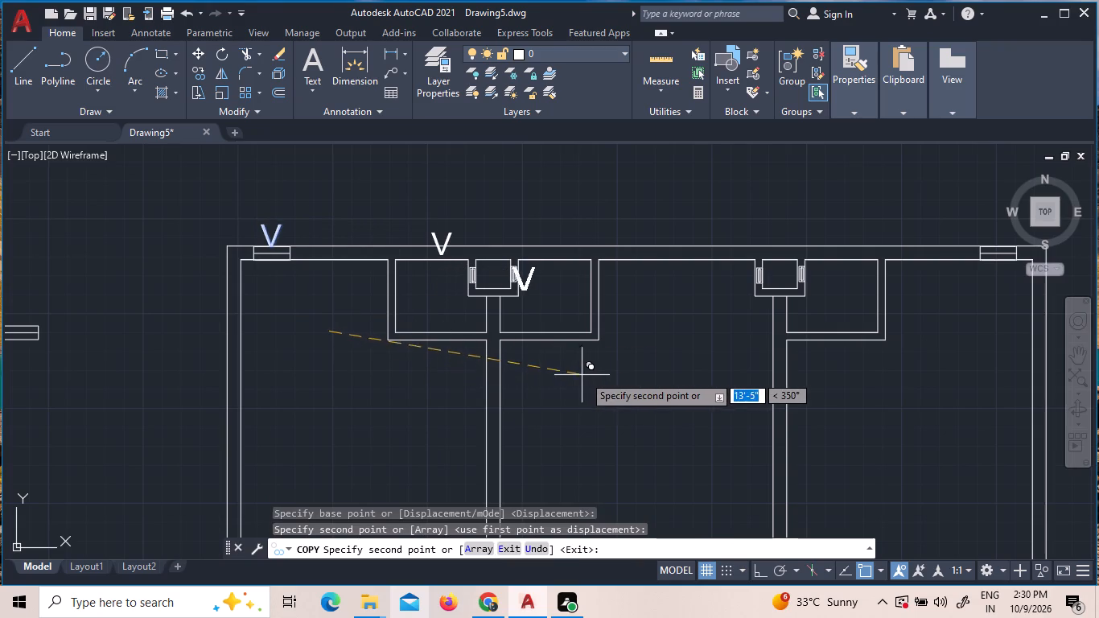
{"action": "left_click", "coordinate": [590, 373]}
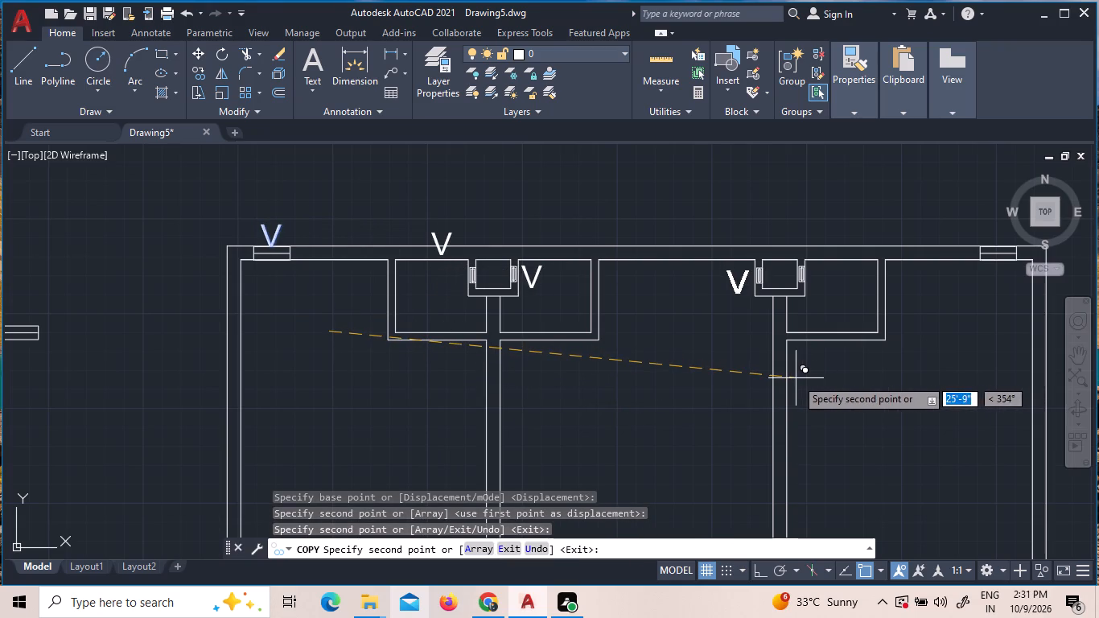
{"action": "left_click", "coordinate": [796, 378]}
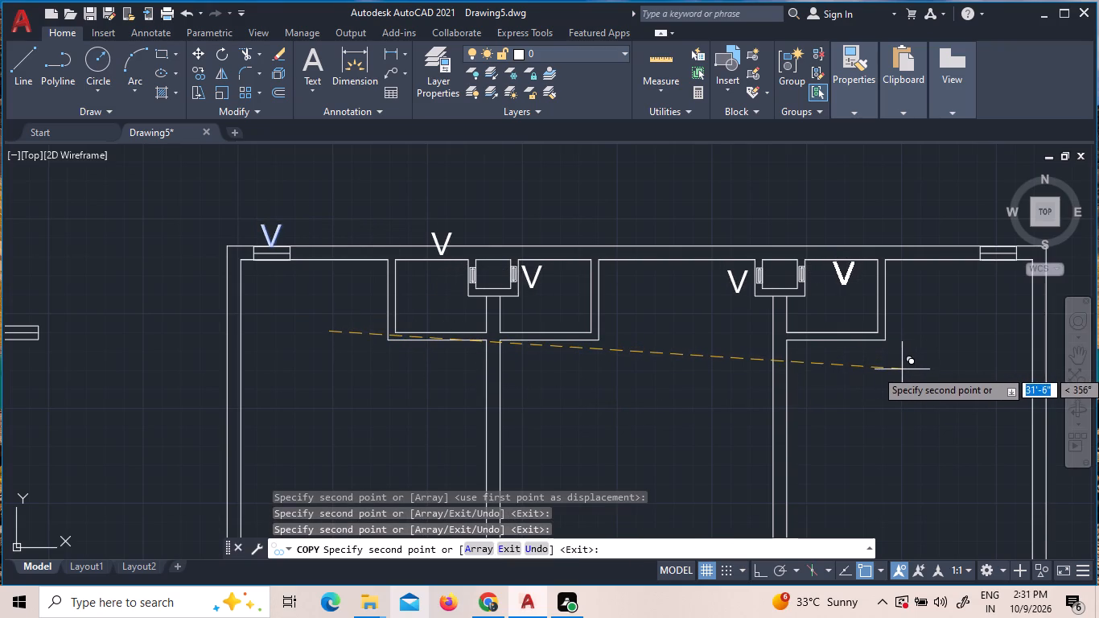
{"action": "left_click", "coordinate": [886, 377]}
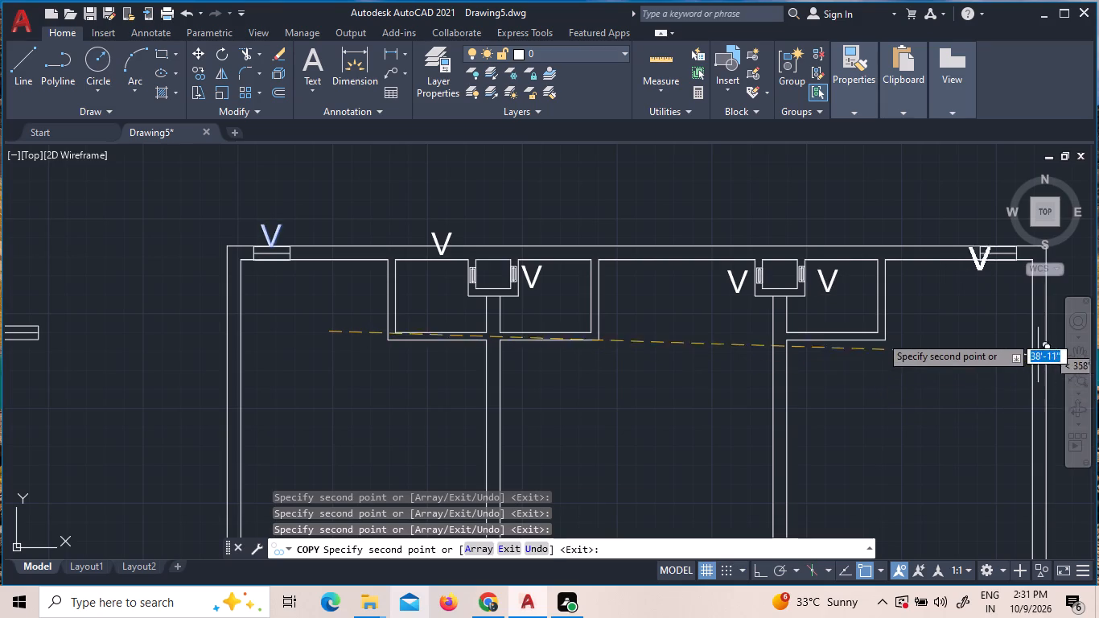
{"action": "left_click", "coordinate": [1056, 328]}
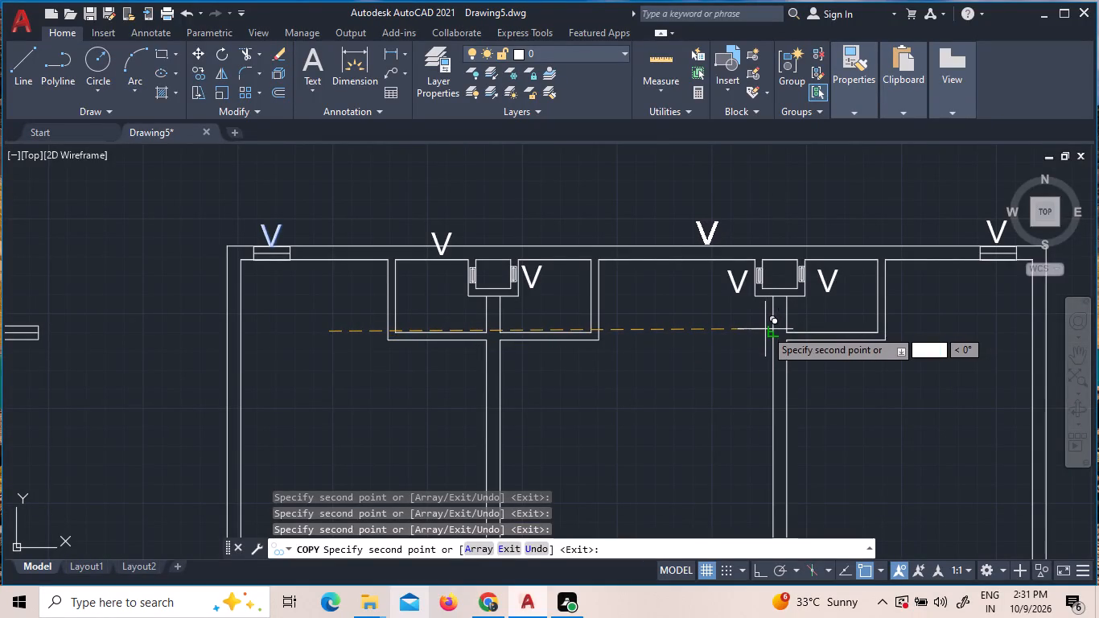
{"action": "left_click", "coordinate": [765, 329]}
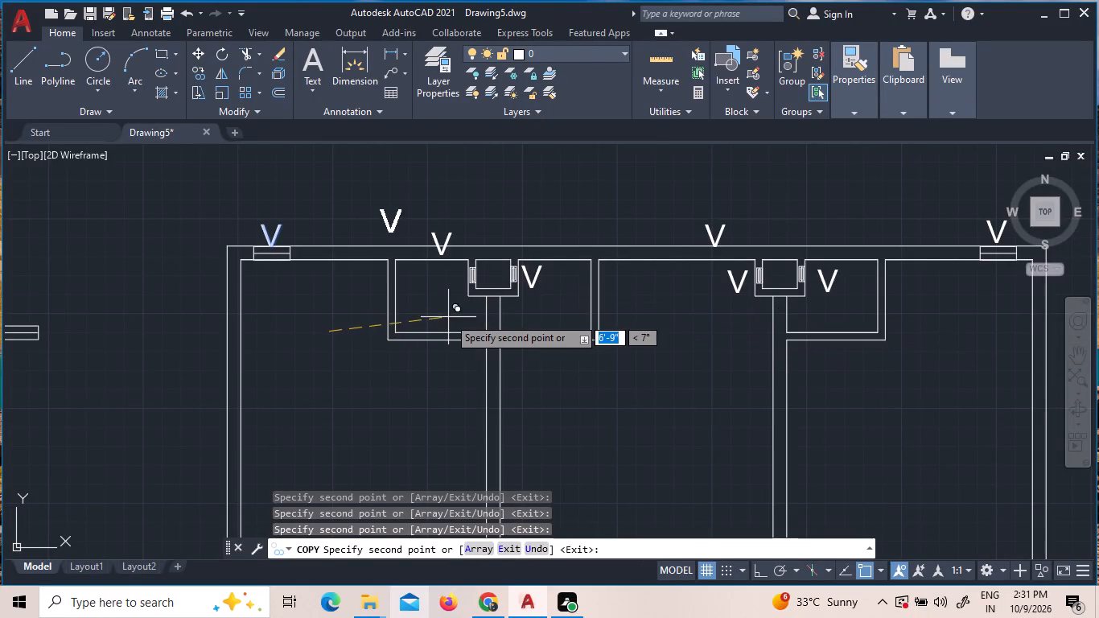
{"action": "key", "text": "Escape"}
With object snap off, move the stray V label on the north wall to just west of the west column's left window symbol.
{"action": "left_click", "coordinate": [447, 241]}
{"action": "right_click", "coordinate": [447, 241]}
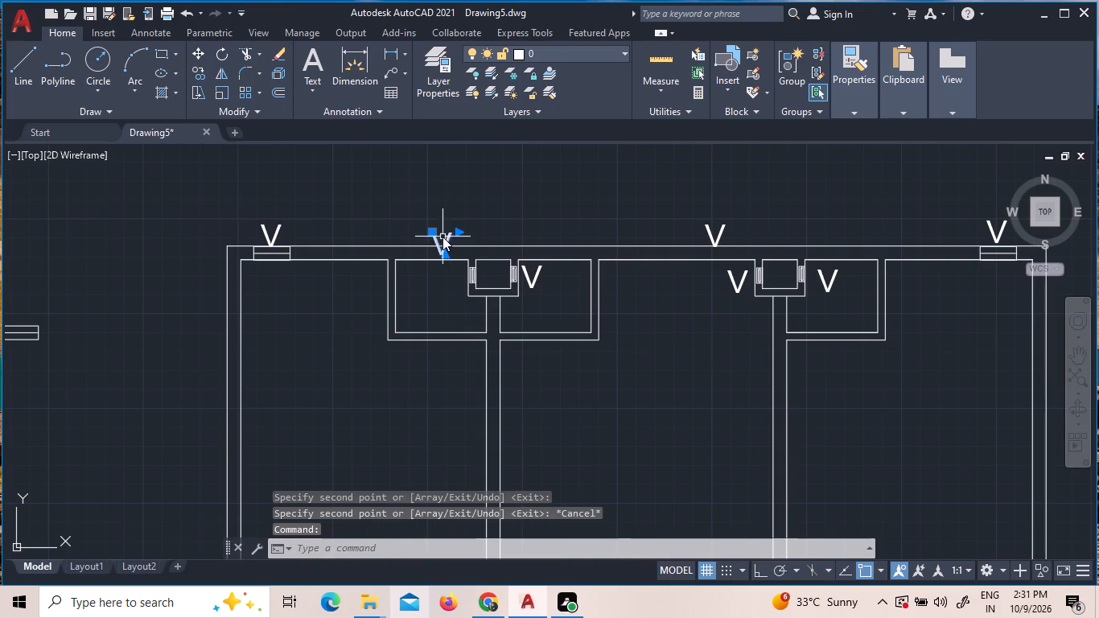
{"action": "left_click", "coordinate": [486, 313]}
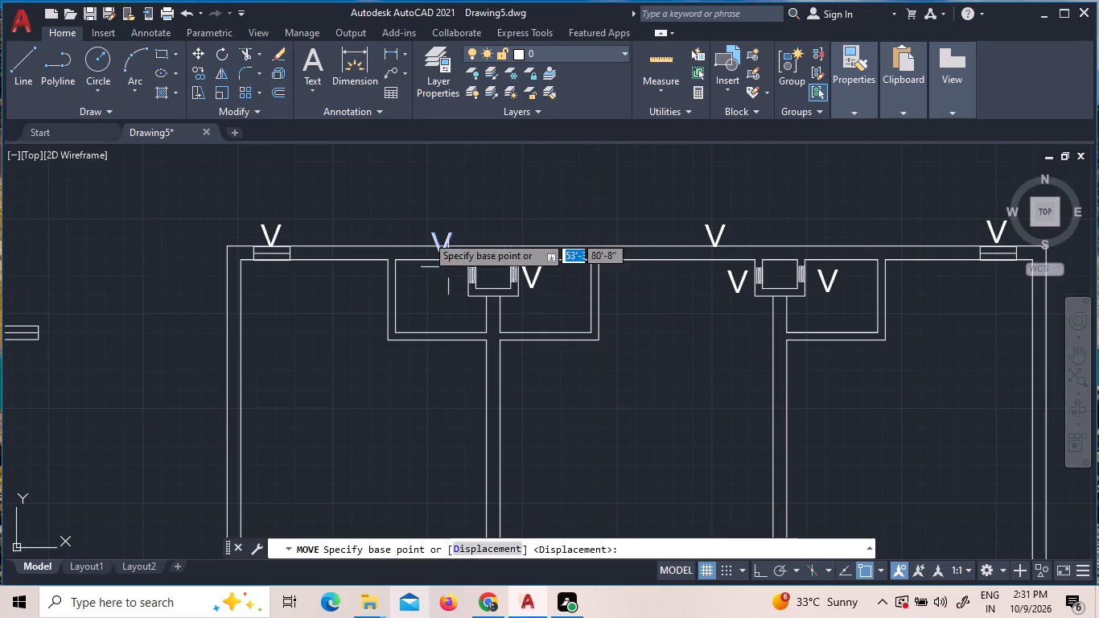
{"action": "left_click", "coordinate": [426, 233]}
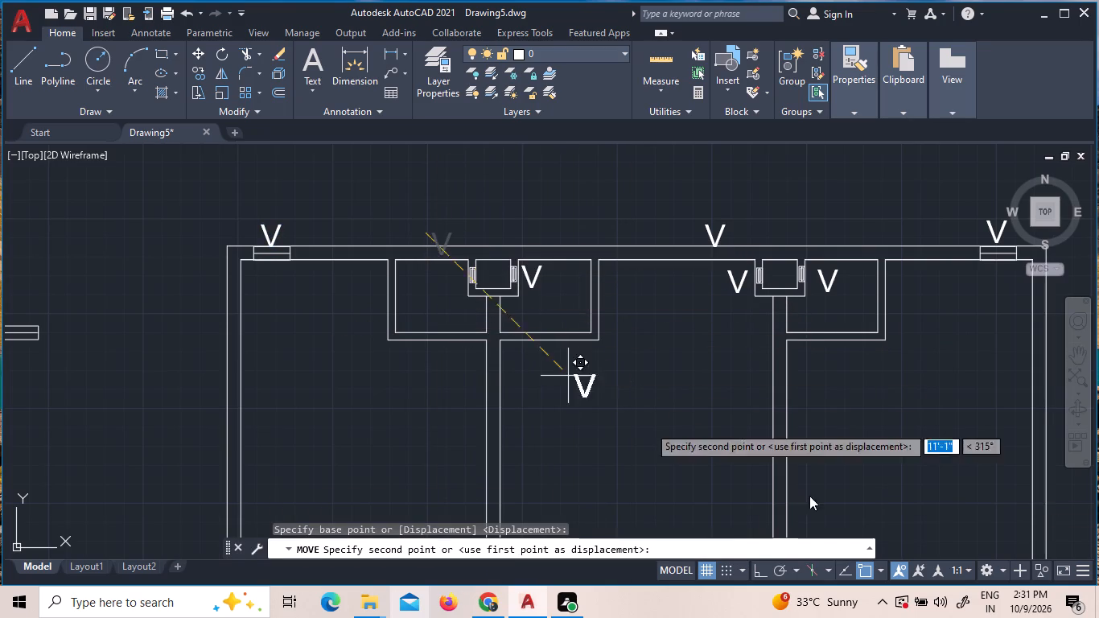
{"action": "left_click", "coordinate": [863, 566]}
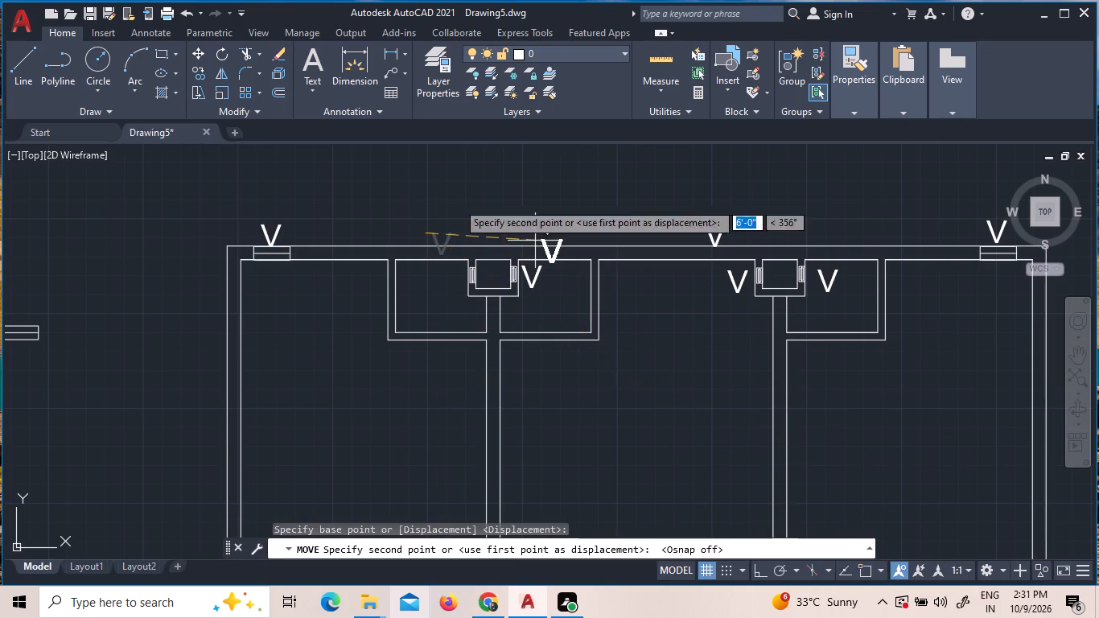
{"action": "scroll", "coordinate": [439, 266], "scroll_direction": "up", "scroll_amount": 1}
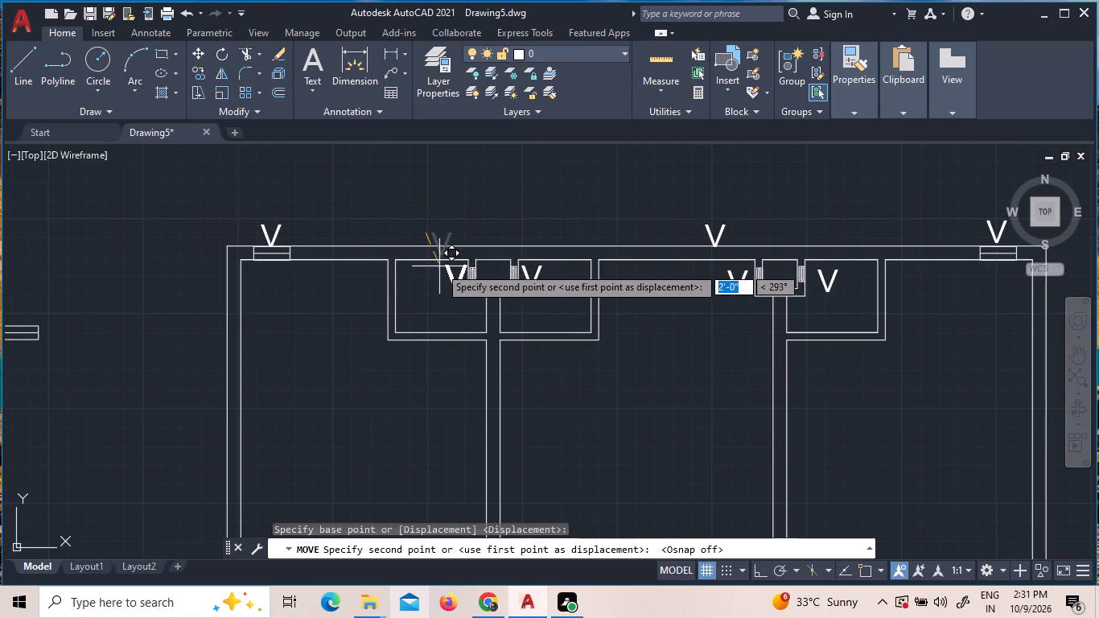
{"action": "scroll", "coordinate": [439, 266], "scroll_direction": "up", "scroll_amount": 2}
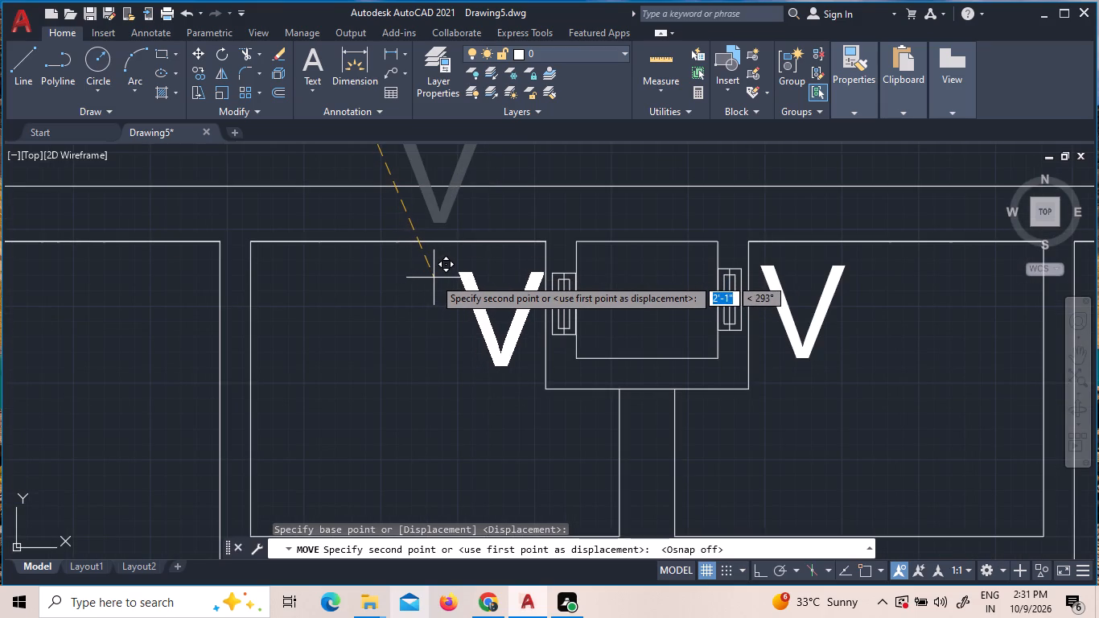
{"action": "left_click", "coordinate": [434, 276]}
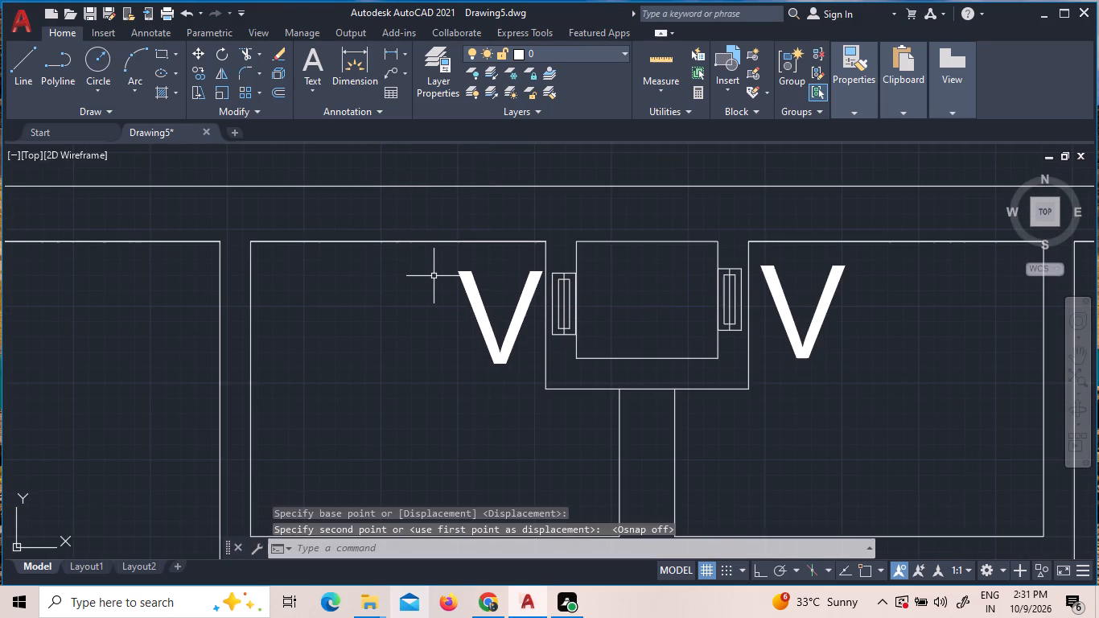
Move the V label on the north wall between the two columns slightly north so it sits clear above the wall.
{"action": "scroll", "coordinate": [434, 278], "scroll_direction": "down", "scroll_amount": 3}
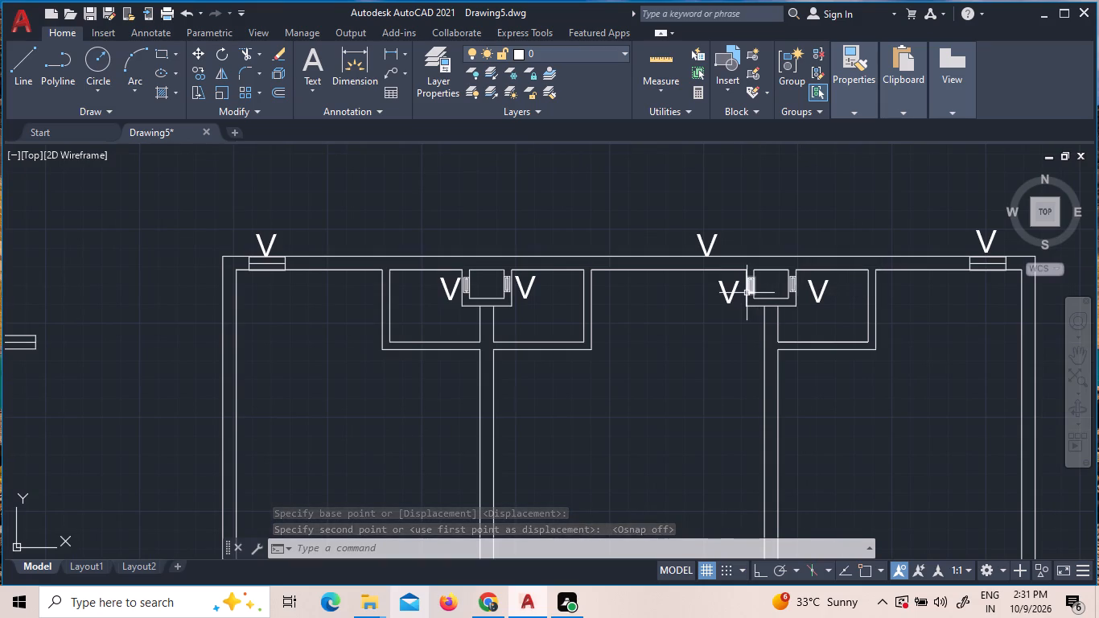
{"action": "middle_click_drag", "start_coordinate": [846, 282], "coordinate": [667, 283]}
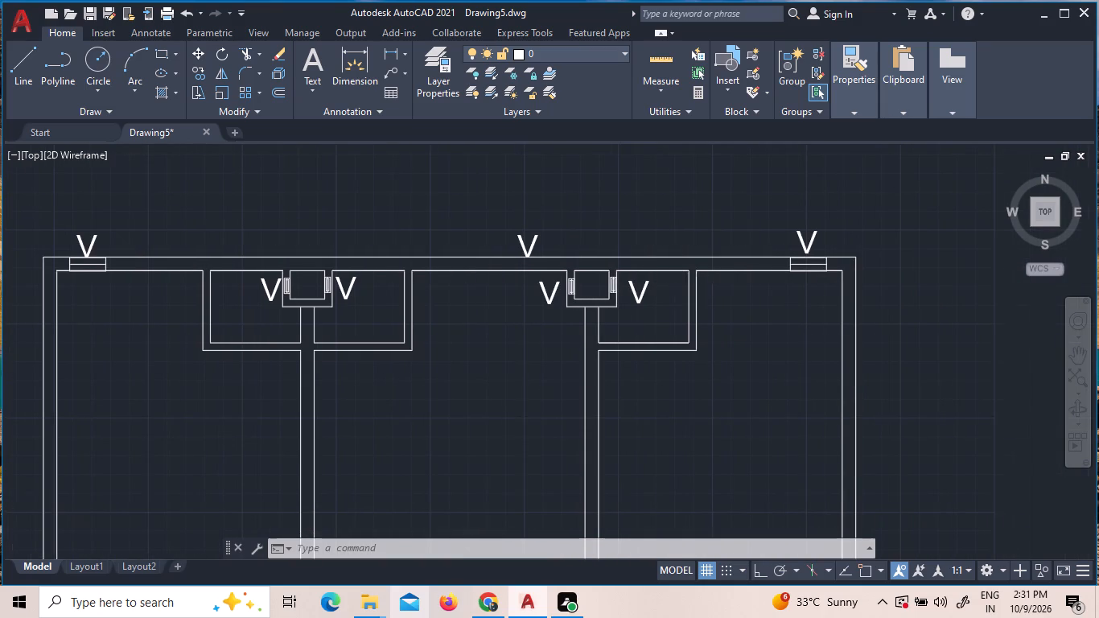
{"action": "left_click", "coordinate": [530, 249]}
{"action": "right_click", "coordinate": [530, 249]}
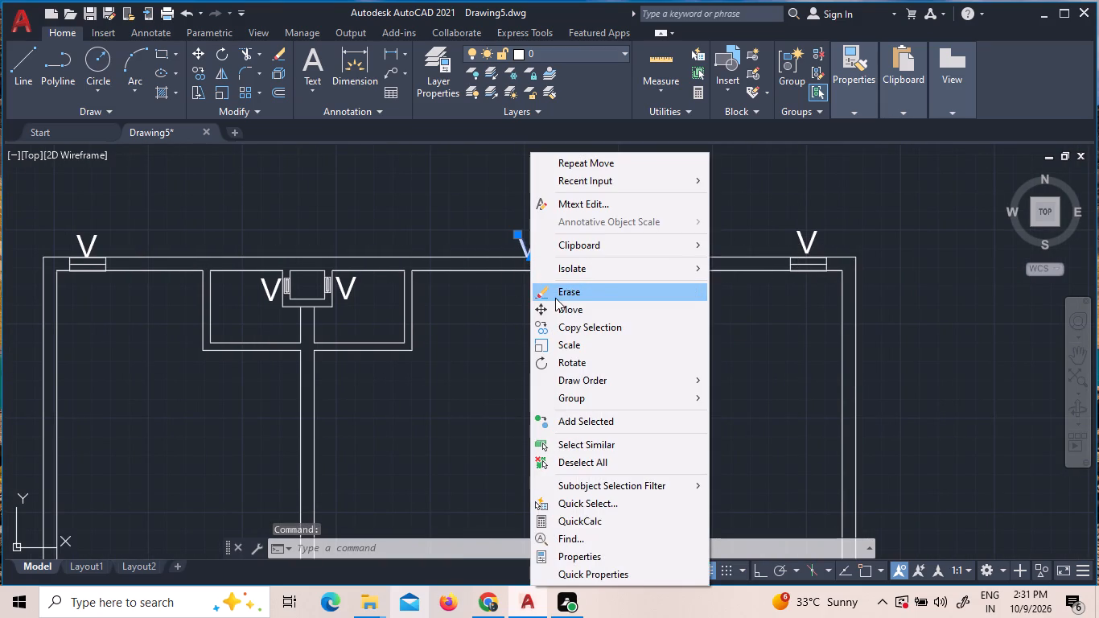
{"action": "double_click", "coordinate": [555, 304]}
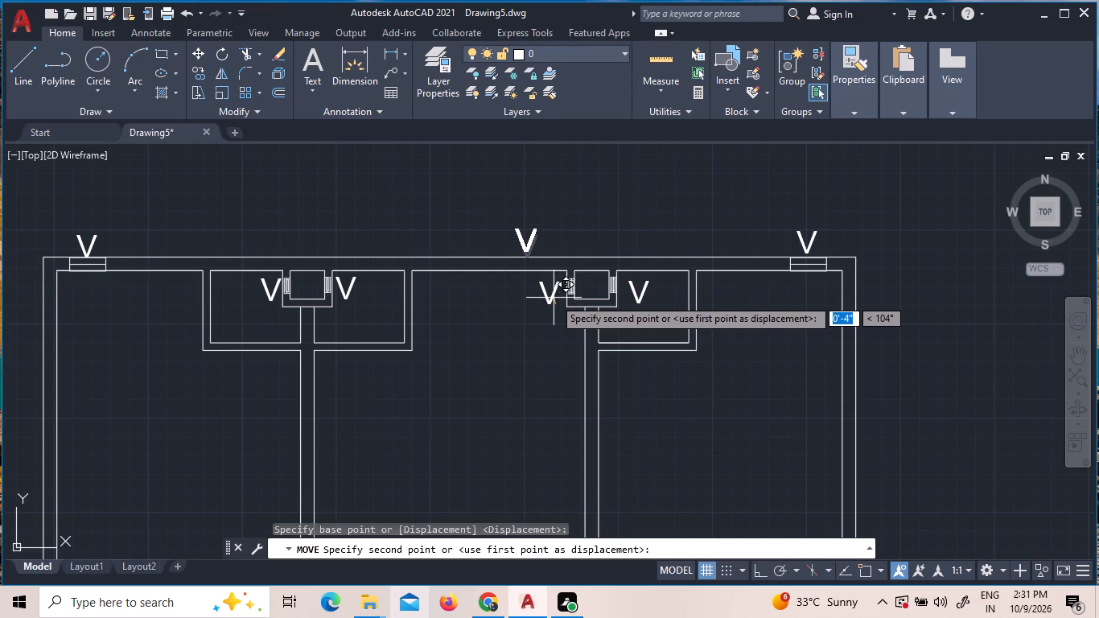
{"action": "left_click", "coordinate": [554, 298]}
Copy the north wall's east window symbol into the wall beneath the V label between the two columns.
{"action": "left_click", "coordinate": [840, 266]}
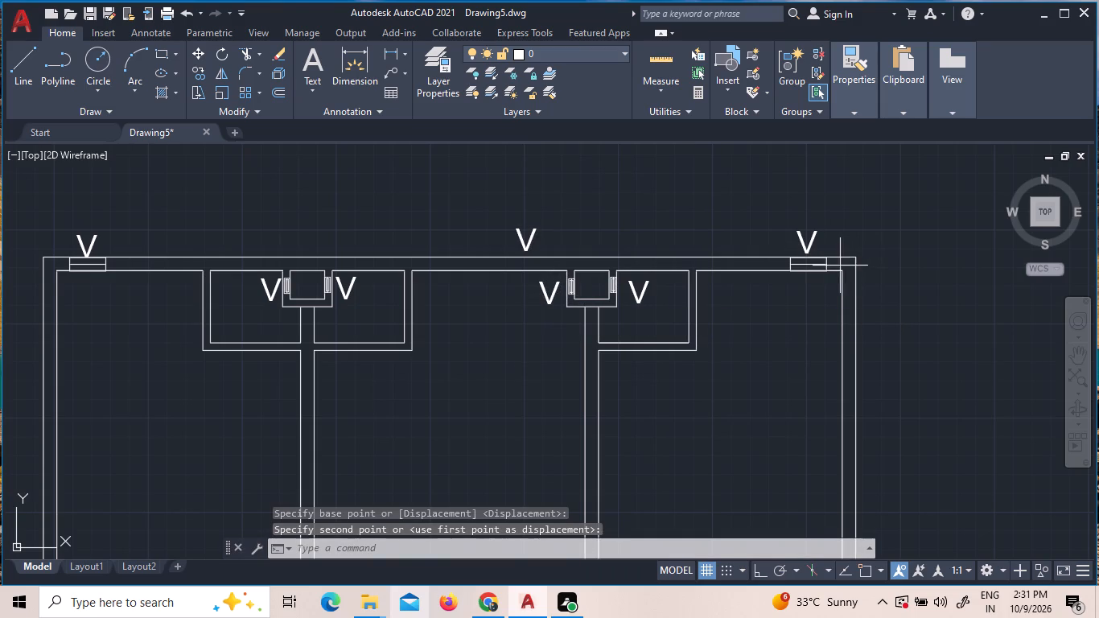
{"action": "left_click", "coordinate": [753, 262]}
{"action": "right_click", "coordinate": [753, 262]}
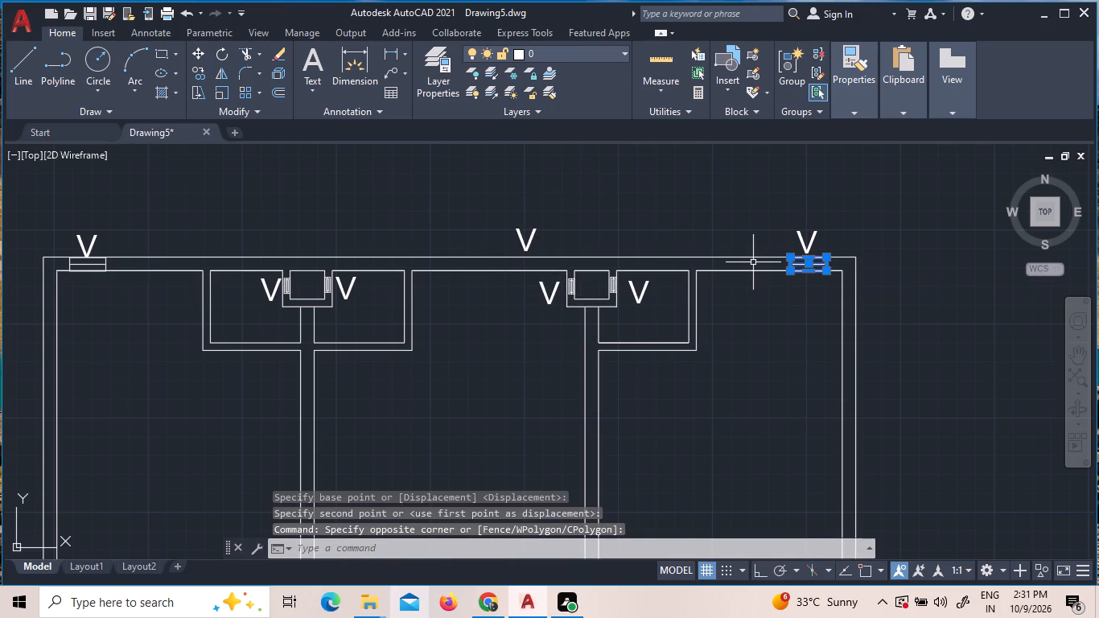
{"action": "left_click", "coordinate": [829, 348]}
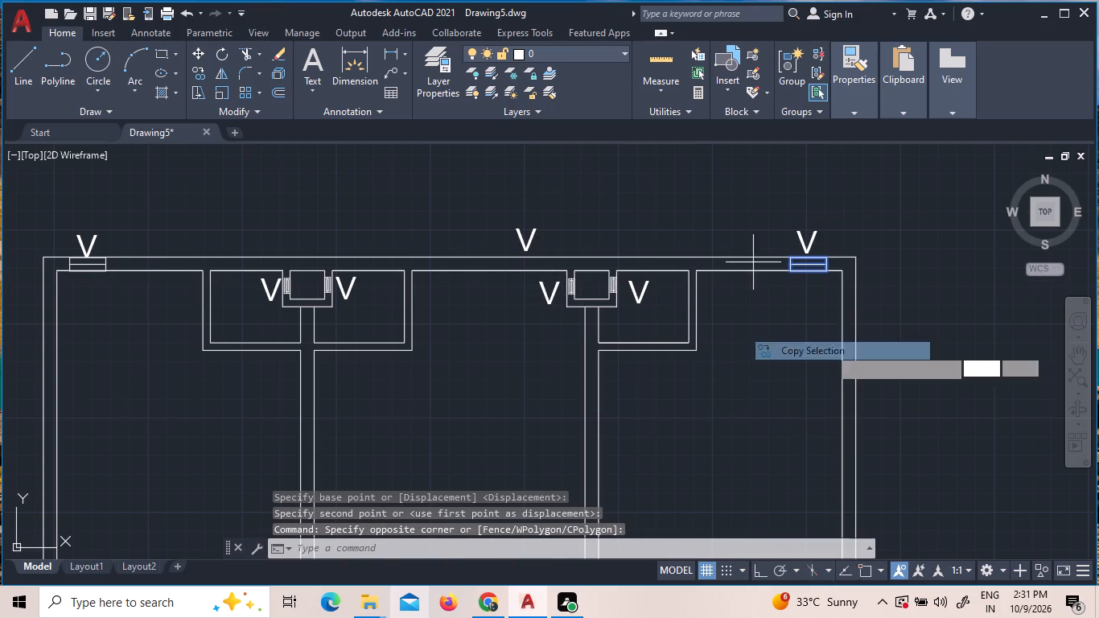
{"action": "left_click", "coordinate": [809, 265]}
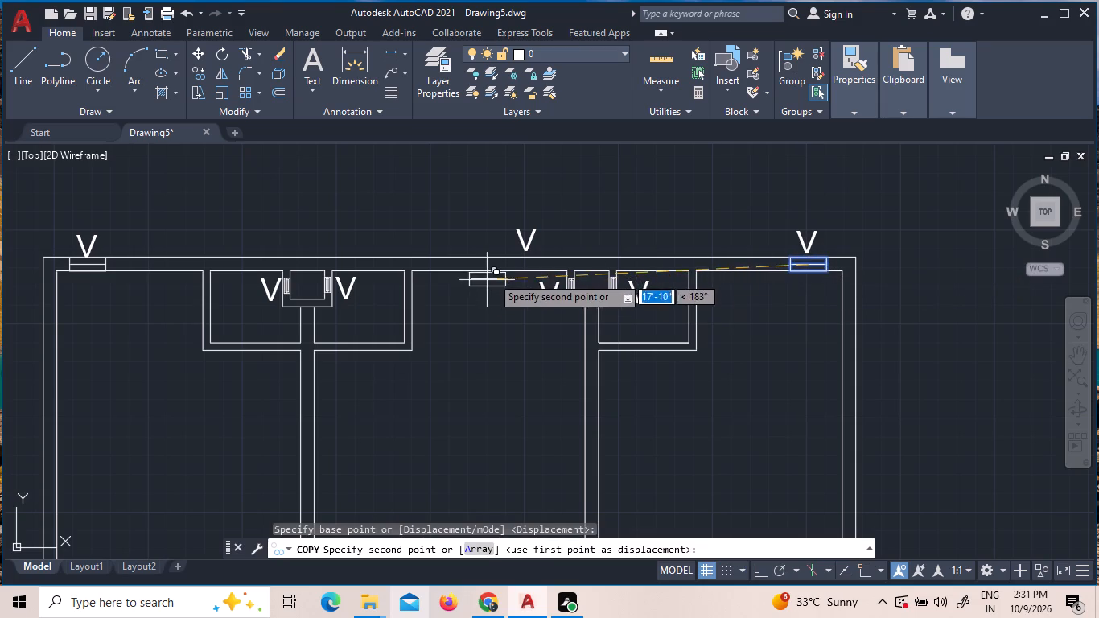
{"action": "scroll", "coordinate": [503, 275], "scroll_direction": "up", "scroll_amount": 2}
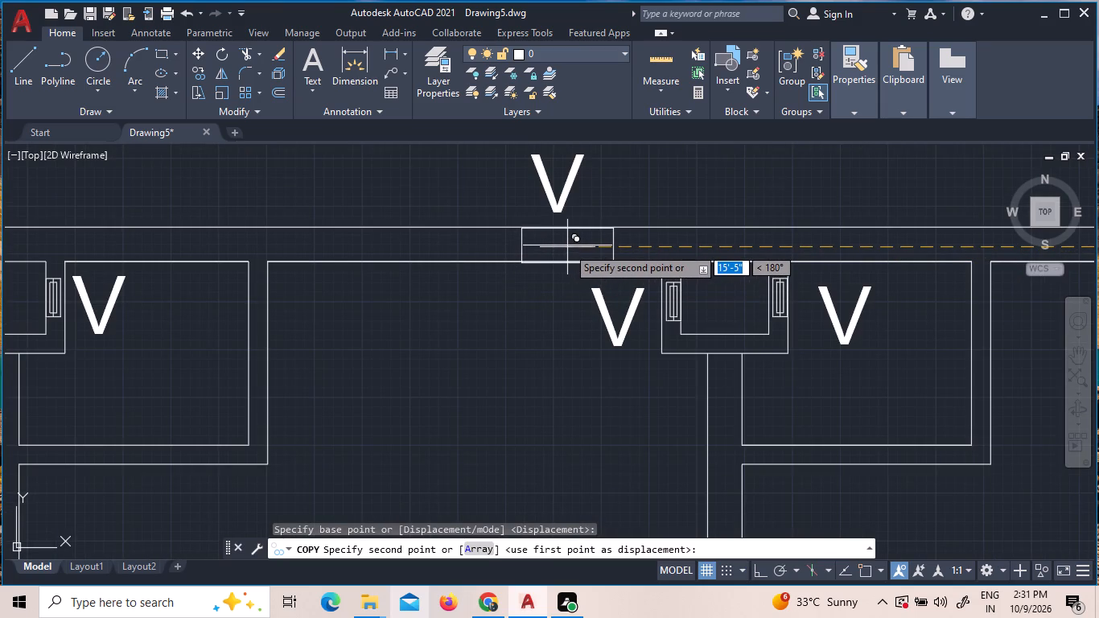
{"action": "scroll", "coordinate": [567, 247], "scroll_direction": "up", "scroll_amount": 2}
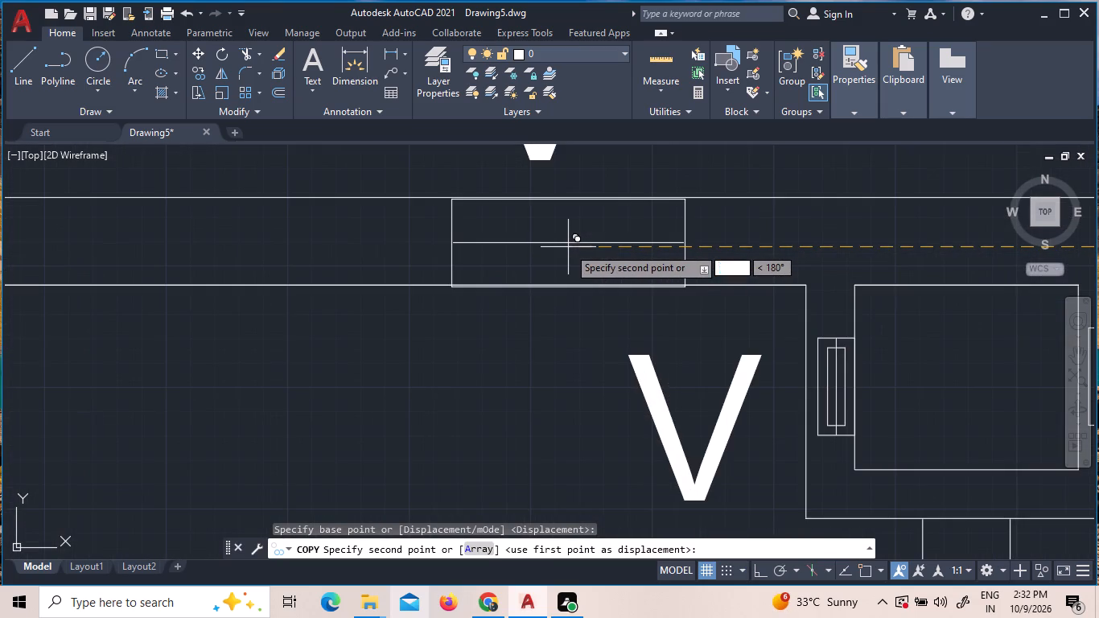
{"action": "left_click", "coordinate": [568, 245]}
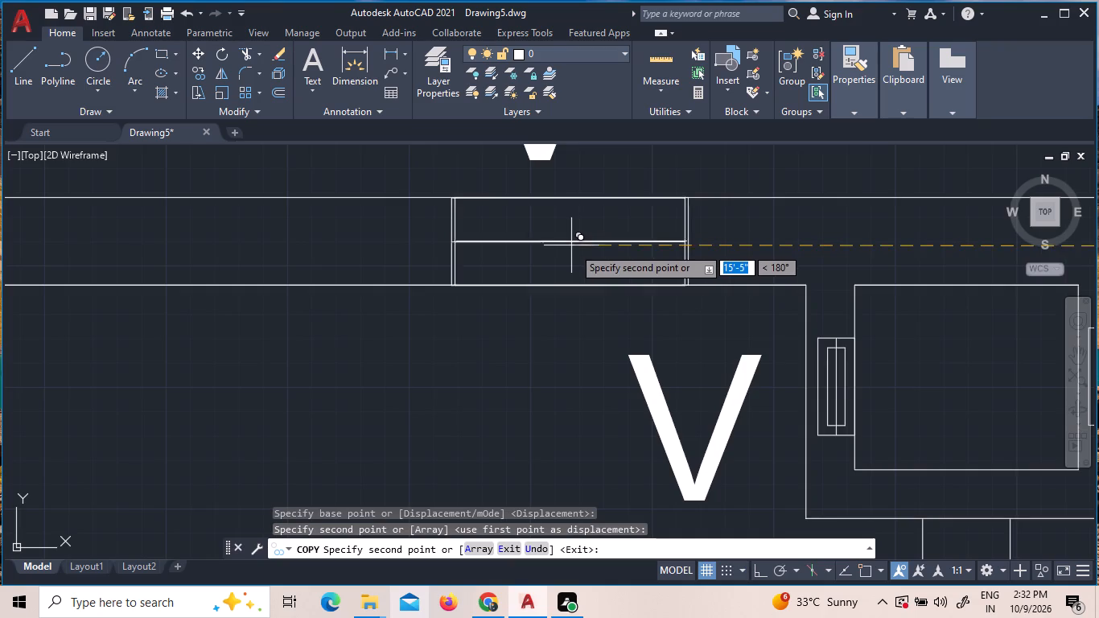
{"action": "scroll", "coordinate": [574, 249], "scroll_direction": "down", "scroll_amount": 4}
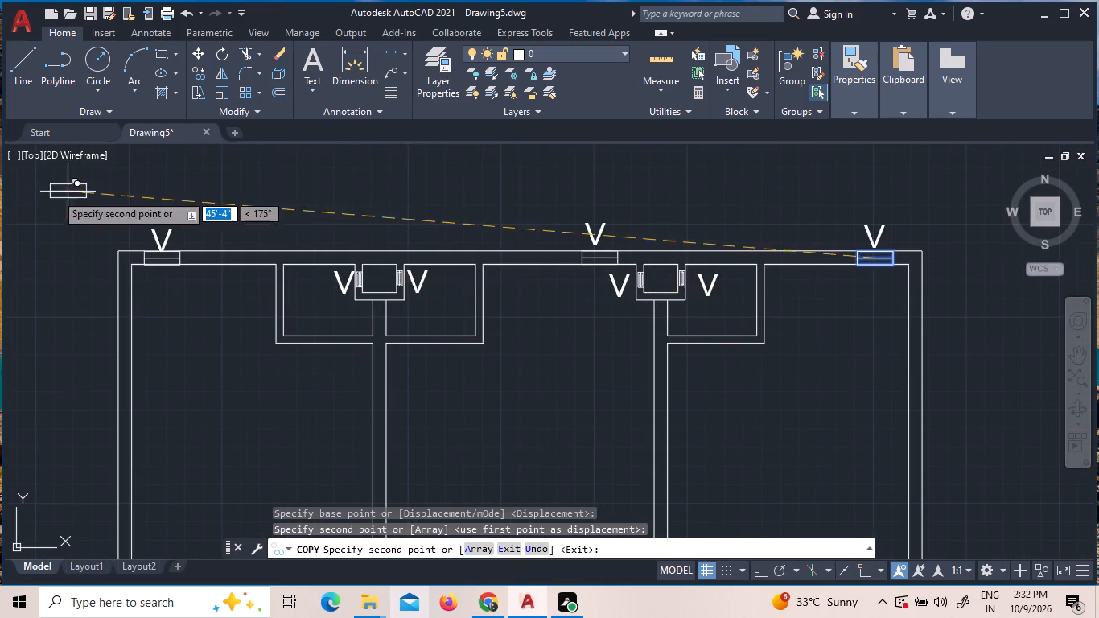
{"action": "scroll", "coordinate": [42, 293], "scroll_direction": "up", "scroll_amount": 2}
{"action": "scroll", "coordinate": [300, 202], "scroll_direction": "up", "scroll_amount": 2}
{"action": "scroll", "coordinate": [451, 208], "scroll_direction": "up", "scroll_amount": 1}
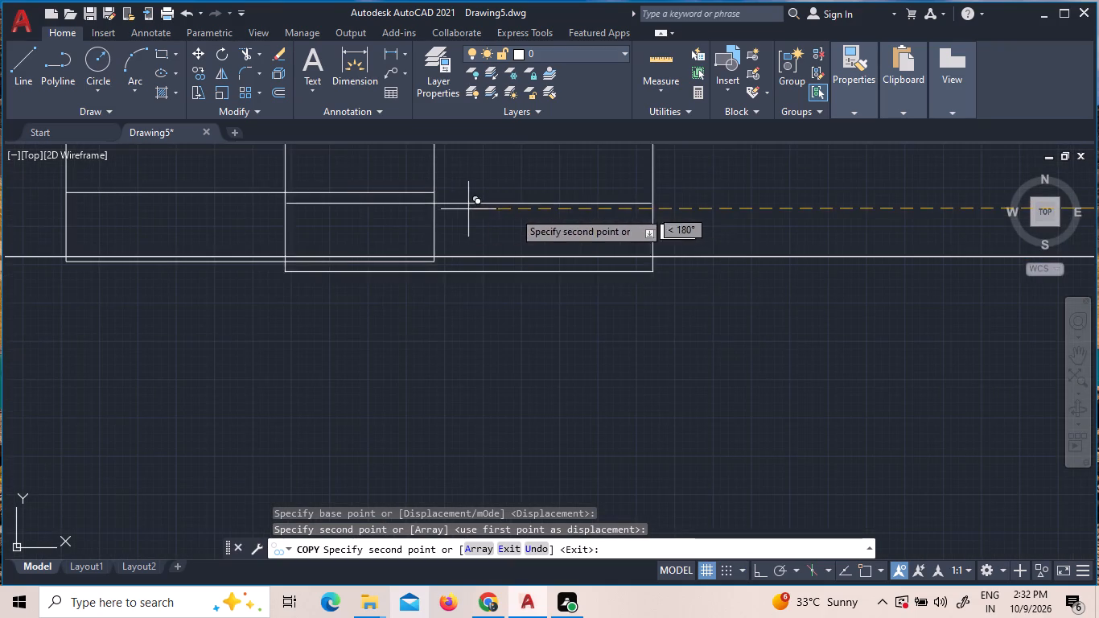
{"action": "scroll", "coordinate": [509, 324], "scroll_direction": "down", "scroll_amount": 1}
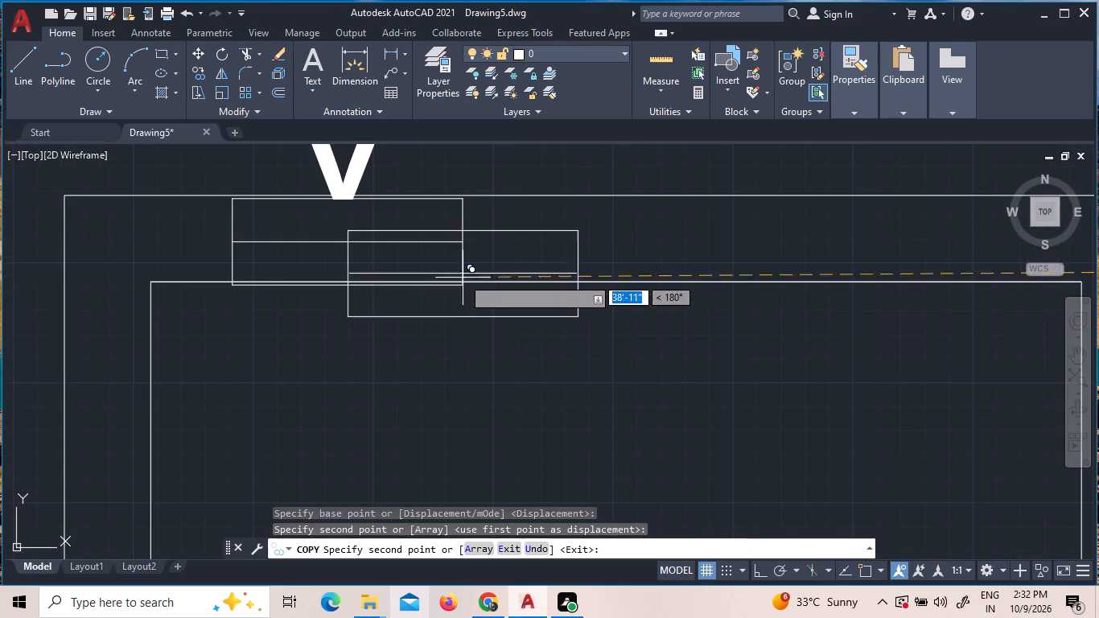
{"action": "key", "text": "Escape"}
With object snap on, move the north wall's west window symbol so its top edge sits on the wall's outer line.
{"action": "left_click_drag", "start_coordinate": [549, 257], "coordinate": [492, 244]}
{"action": "left_click", "coordinate": [169, 218]}
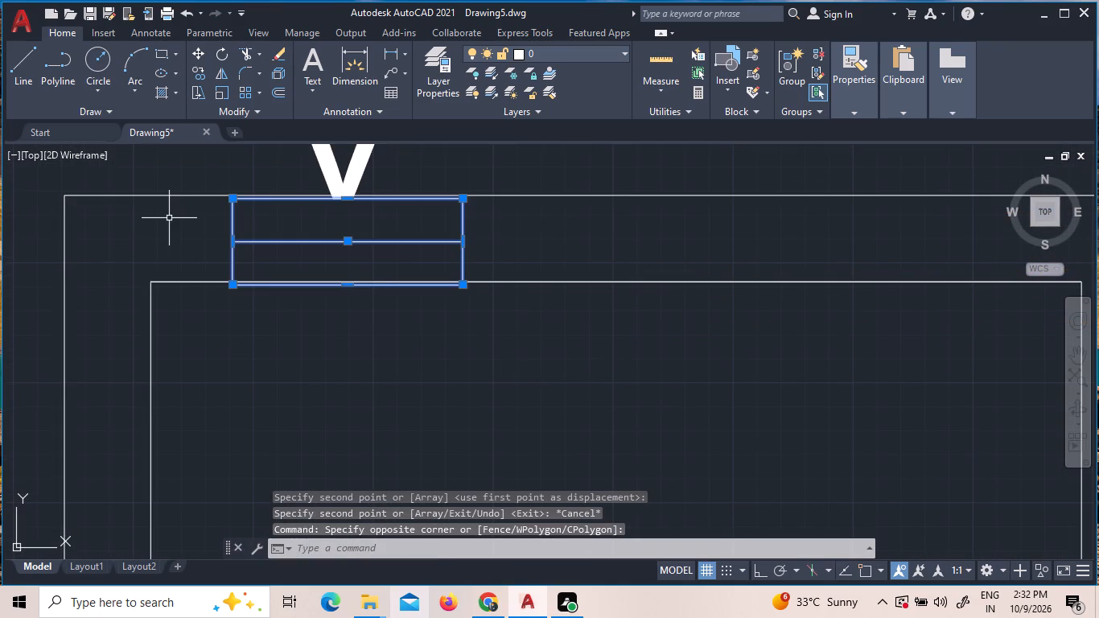
{"action": "right_click", "coordinate": [169, 218]}
{"action": "left_click", "coordinate": [204, 335]}
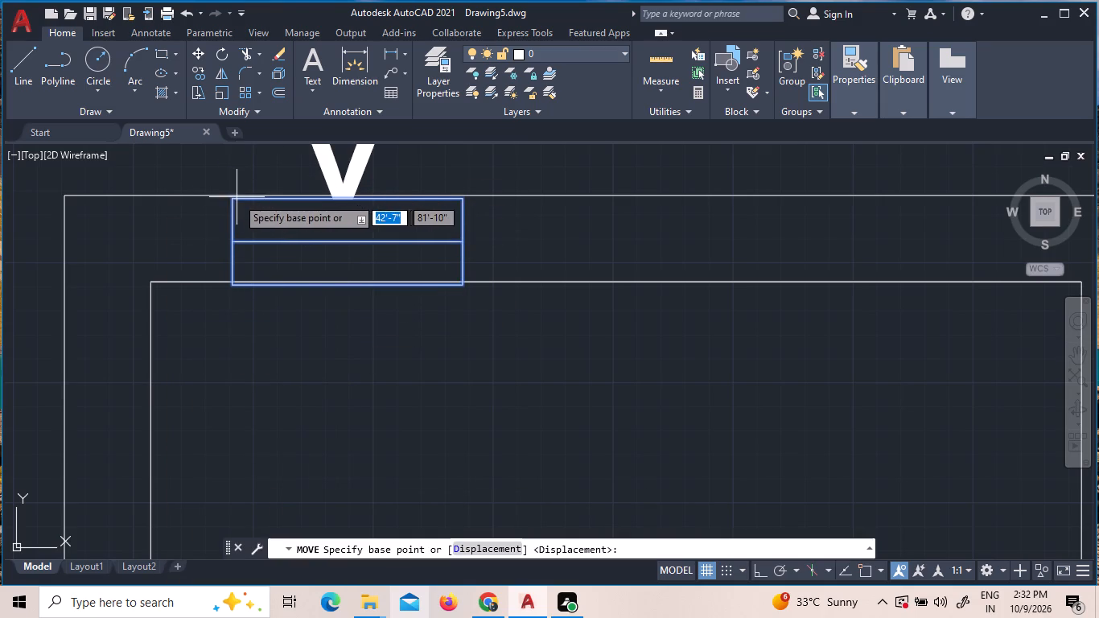
{"action": "left_click", "coordinate": [866, 571]}
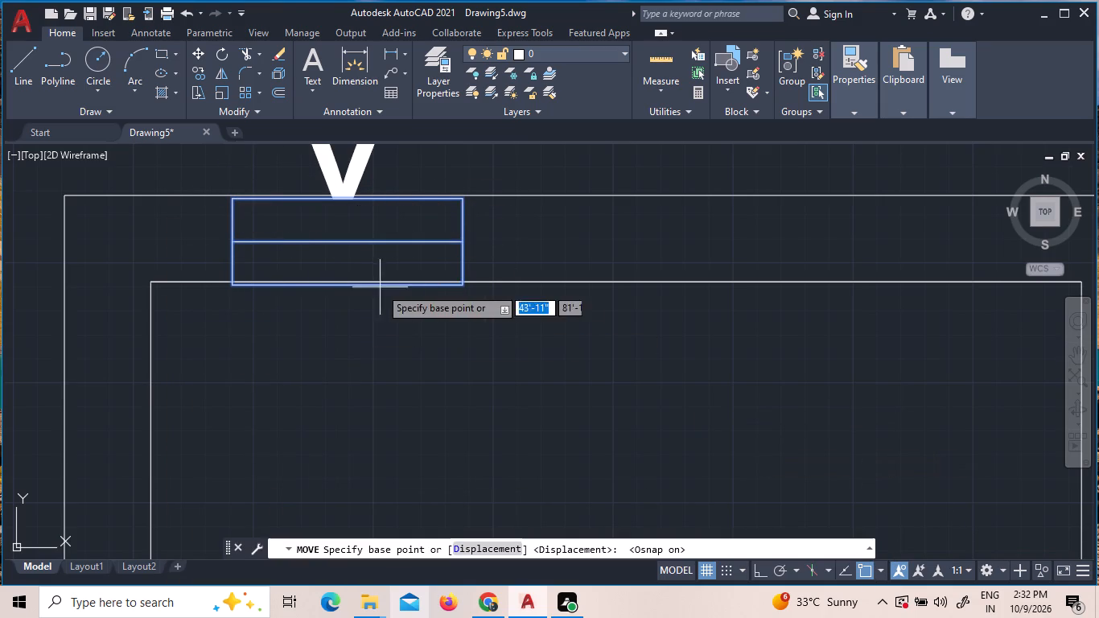
{"action": "left_click", "coordinate": [233, 196]}
{"action": "scroll", "coordinate": [233, 196], "scroll_direction": "up", "scroll_amount": 1}
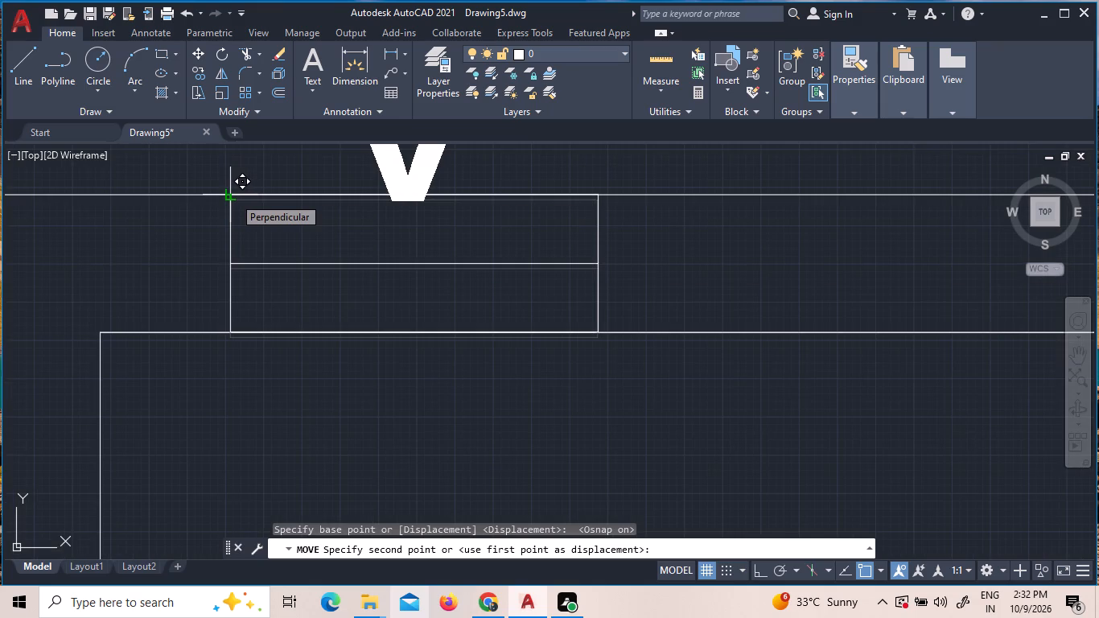
{"action": "left_click", "coordinate": [233, 196]}
Stretch the outer rectangle of the west column's left window symbol so its west edge meets the column's outer line.
{"action": "scroll", "coordinate": [246, 249], "scroll_direction": "down", "scroll_amount": 3}
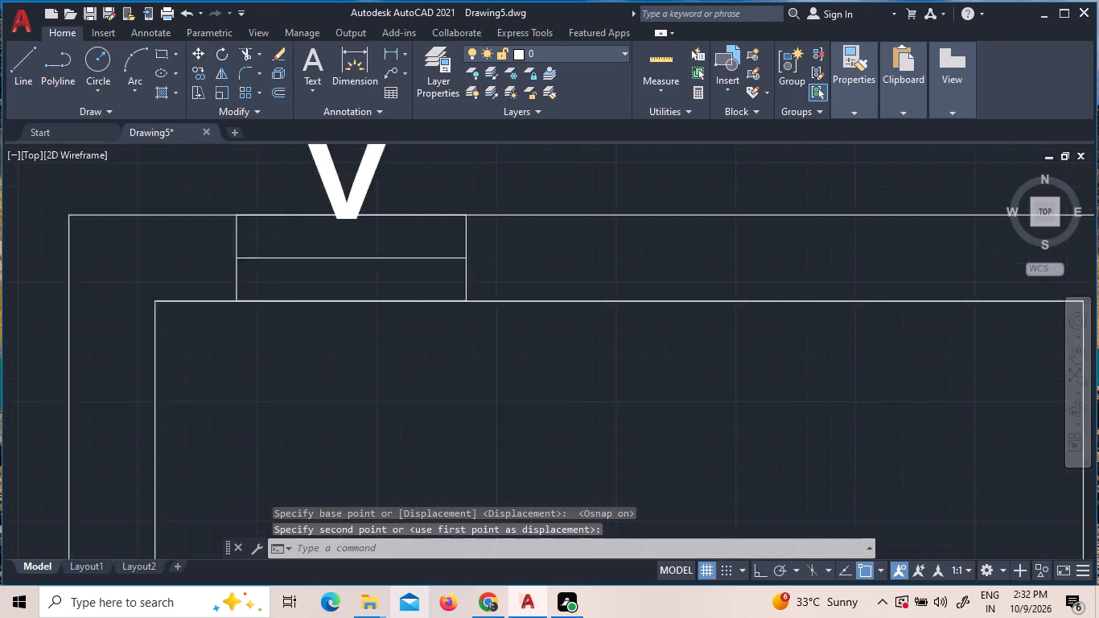
{"action": "scroll", "coordinate": [246, 249], "scroll_direction": "down", "scroll_amount": 2}
{"action": "scroll", "coordinate": [461, 269], "scroll_direction": "up", "scroll_amount": 4}
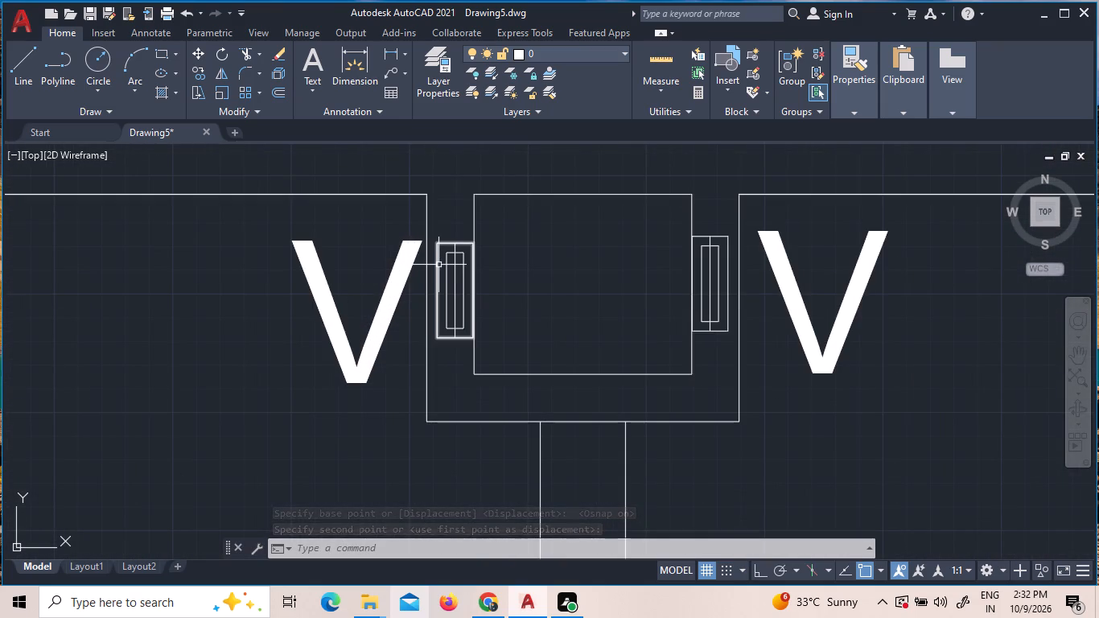
{"action": "left_click", "coordinate": [438, 265]}
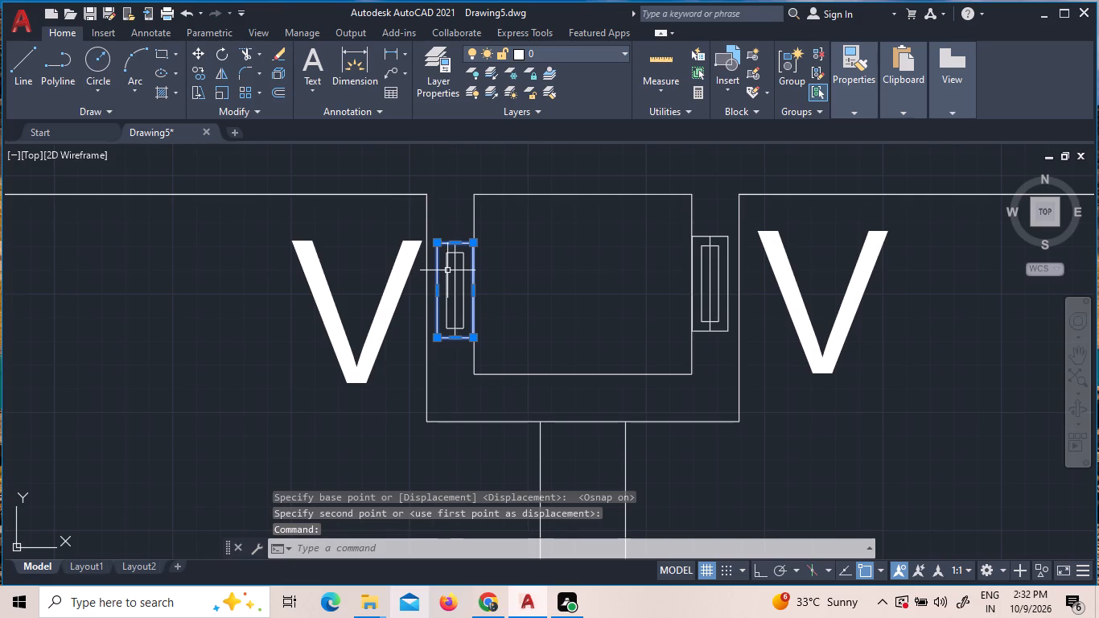
{"action": "left_click", "coordinate": [447, 270]}
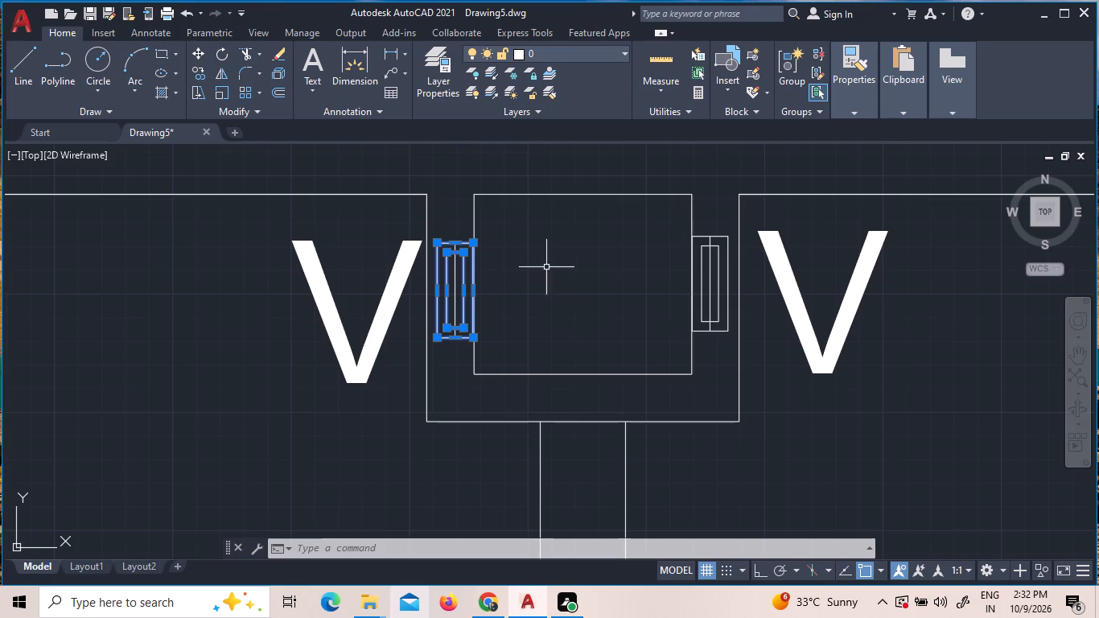
{"action": "left_click", "coordinate": [434, 242]}
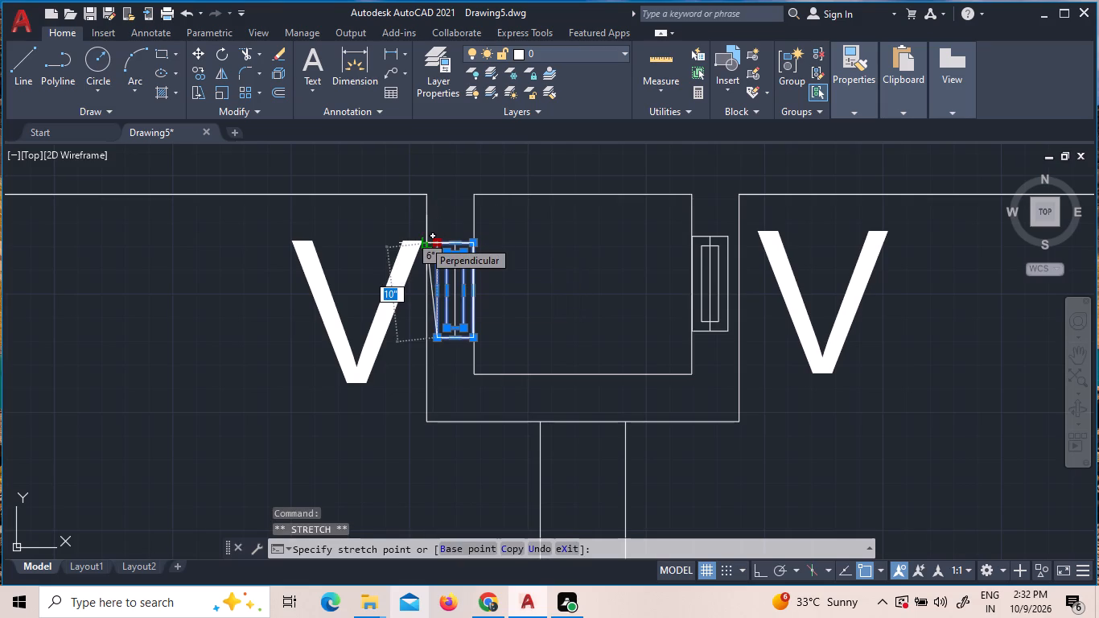
{"action": "left_click", "coordinate": [423, 240]}
{"action": "left_click", "coordinate": [438, 341]}
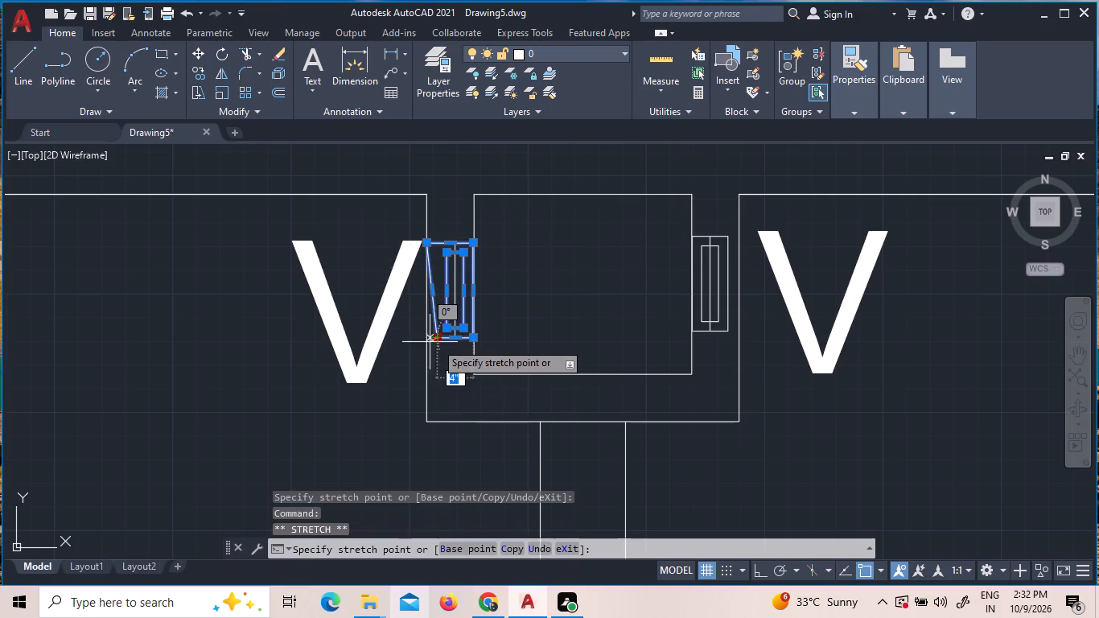
{"action": "scroll", "coordinate": [418, 334], "scroll_direction": "up", "scroll_amount": 3}
{"action": "left_click", "coordinate": [439, 349]}
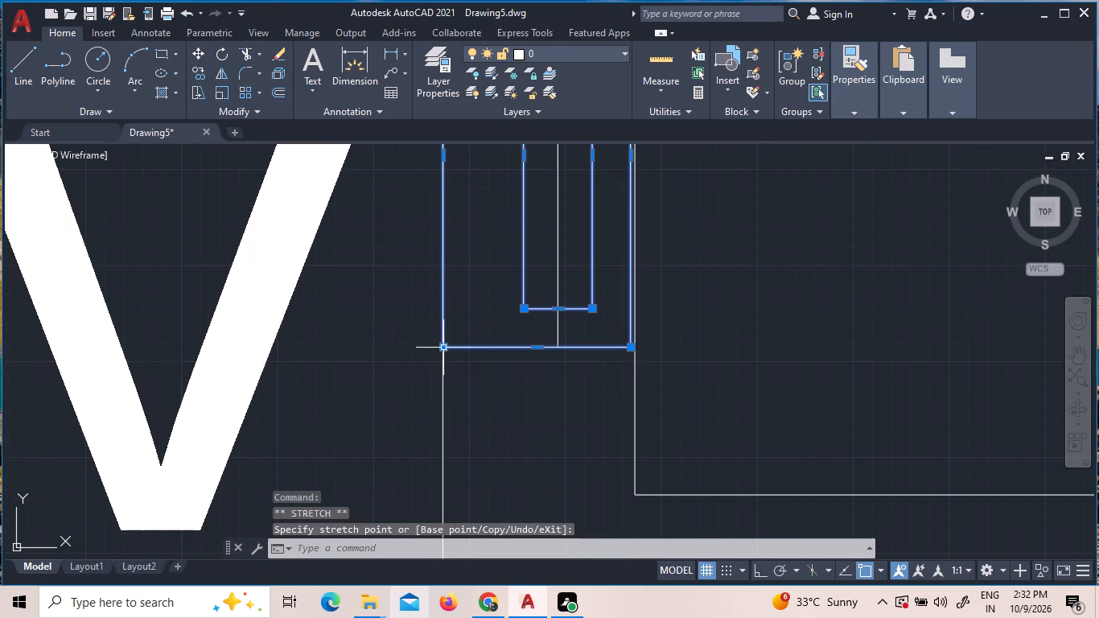
Stretch the outer rectangle of the west column's right window symbol so its east edge meets the column's outer line.
{"action": "scroll", "coordinate": [566, 326], "scroll_direction": "down", "scroll_amount": 1}
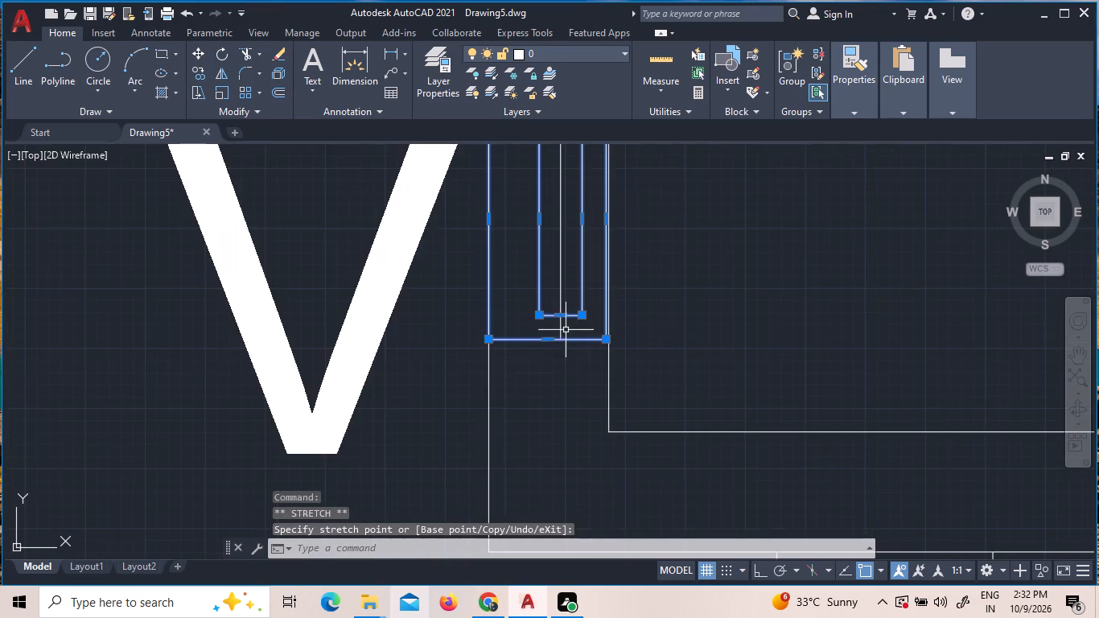
{"action": "scroll", "coordinate": [562, 332], "scroll_direction": "down", "scroll_amount": 2}
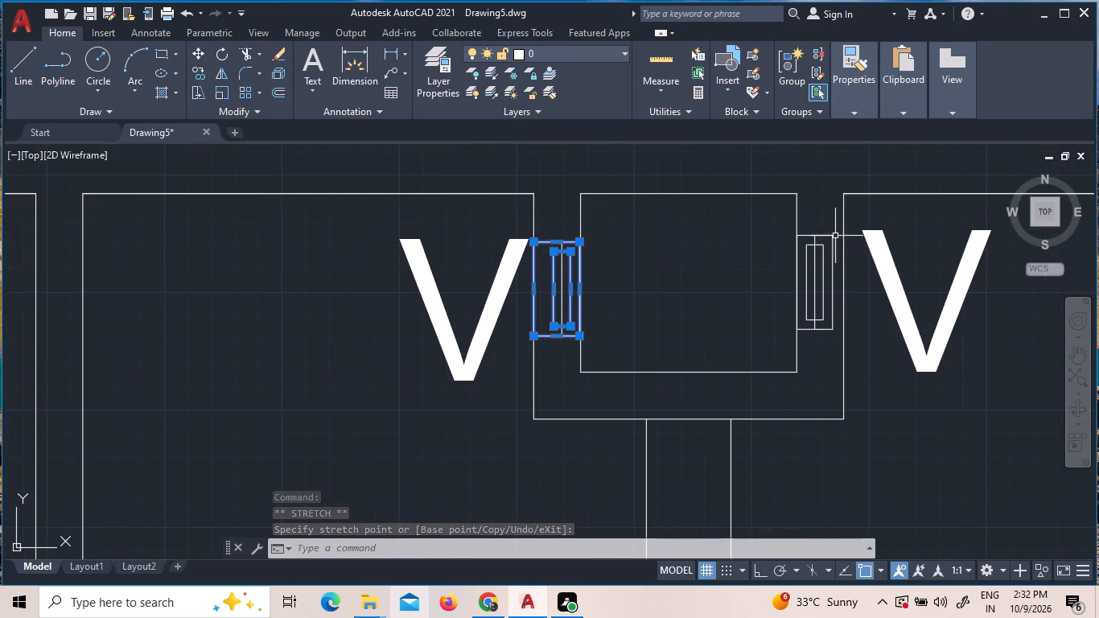
{"action": "left_click", "coordinate": [825, 235]}
{"action": "left_click", "coordinate": [832, 234]}
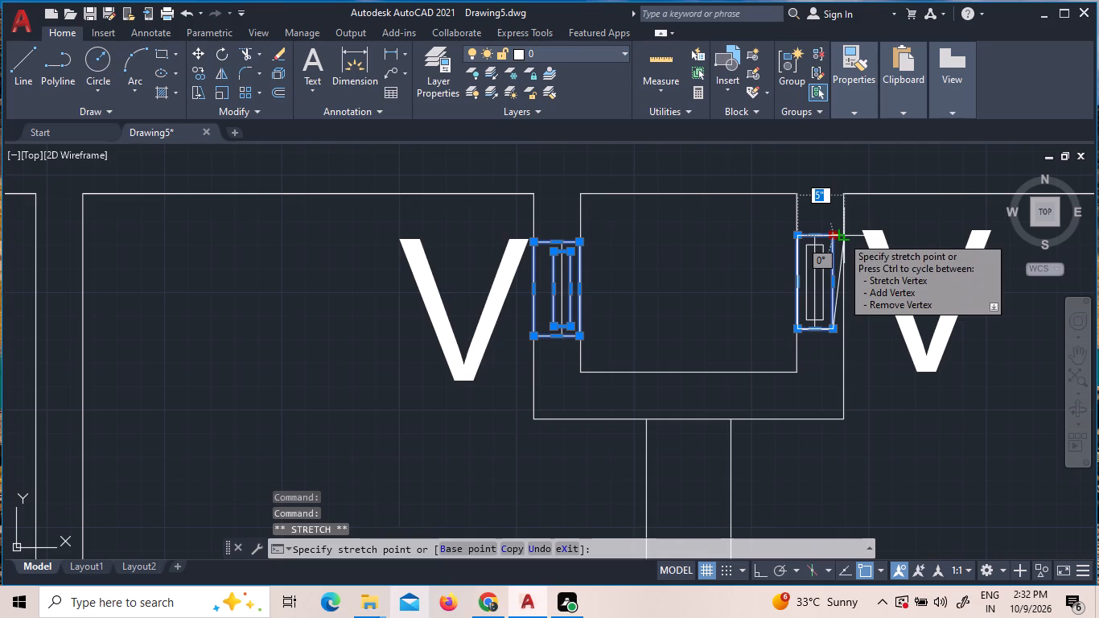
{"action": "left_click", "coordinate": [842, 236]}
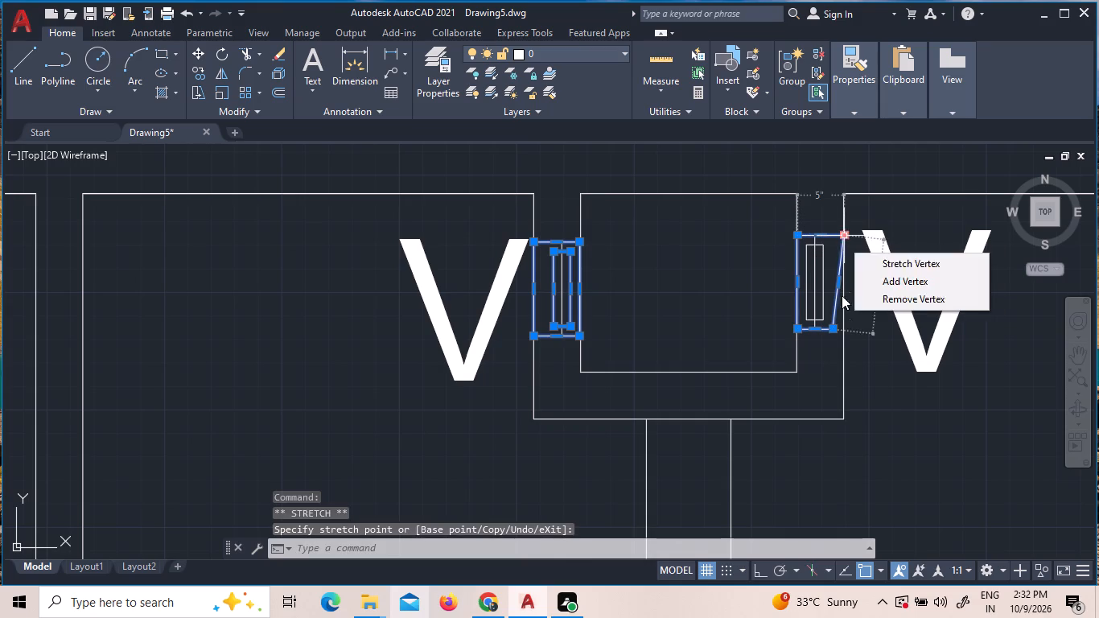
{"action": "left_click", "coordinate": [831, 331]}
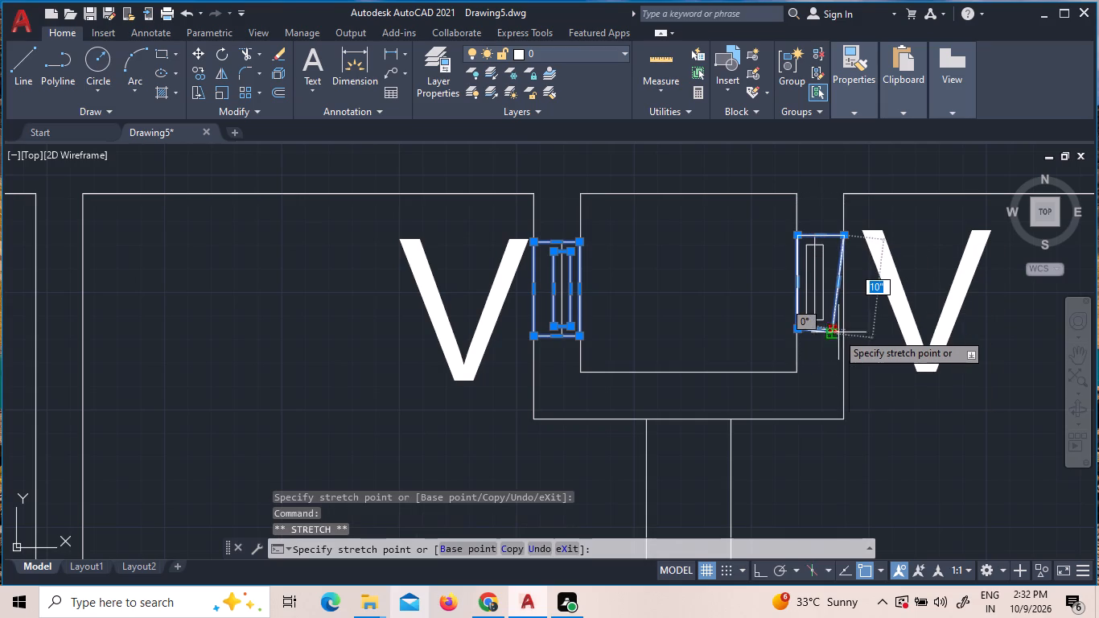
{"action": "scroll", "coordinate": [840, 333], "scroll_direction": "up", "scroll_amount": 2}
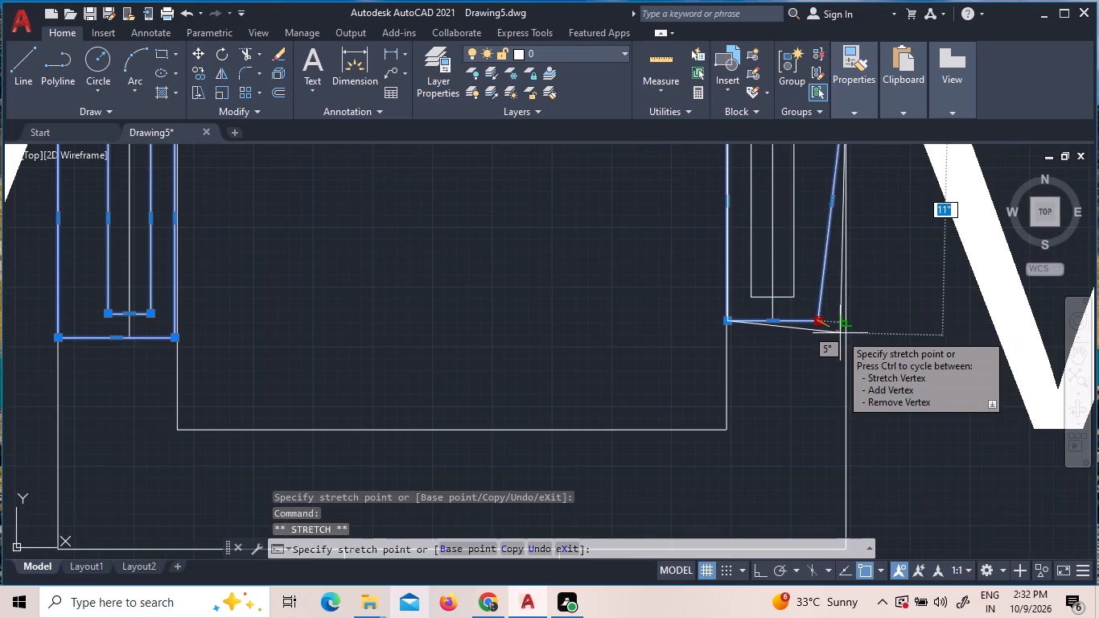
{"action": "left_click", "coordinate": [842, 319]}
Stretch the outer rectangle of the east column's left window symbol so its west edge meets the column's outer line.
{"action": "scroll", "coordinate": [821, 370], "scroll_direction": "down", "scroll_amount": 1}
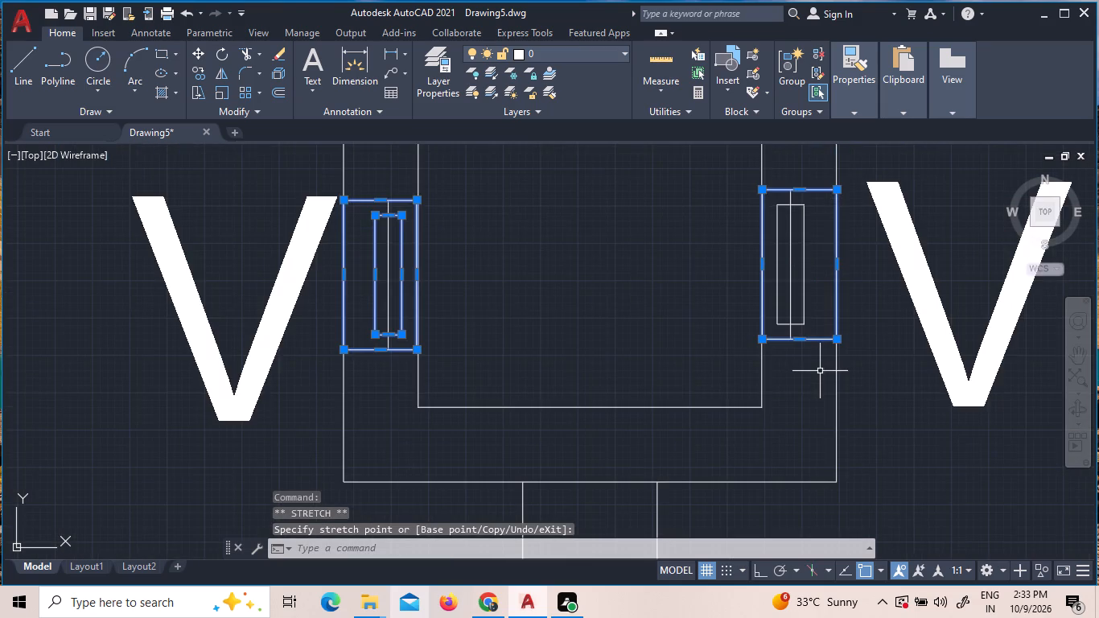
{"action": "scroll", "coordinate": [820, 371], "scroll_direction": "down", "scroll_amount": 3}
{"action": "middle_click_drag", "start_coordinate": [849, 346], "coordinate": [297, 301]}
{"action": "scroll", "coordinate": [860, 292], "scroll_direction": "up", "scroll_amount": 2}
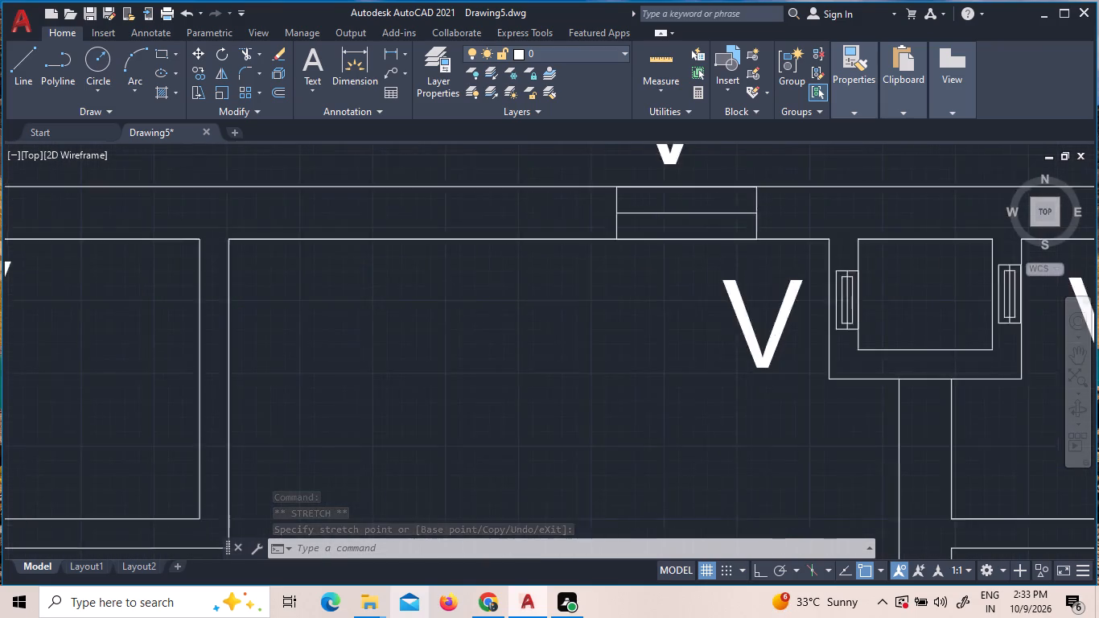
{"action": "scroll", "coordinate": [847, 268], "scroll_direction": "up", "scroll_amount": 2}
{"action": "left_click", "coordinate": [776, 249]}
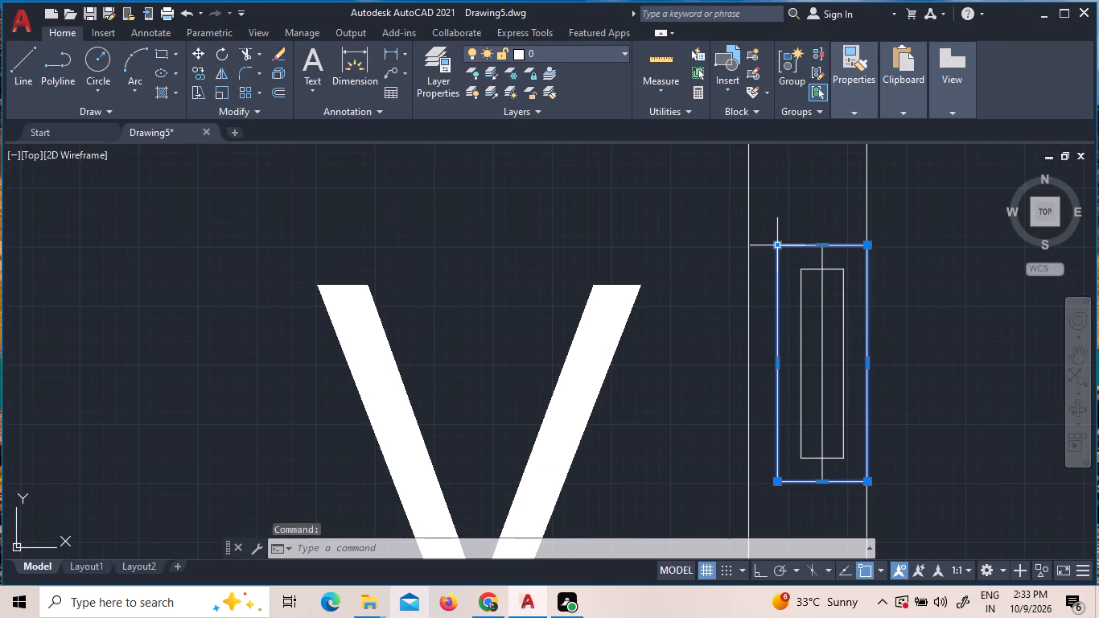
{"action": "left_click", "coordinate": [776, 249]}
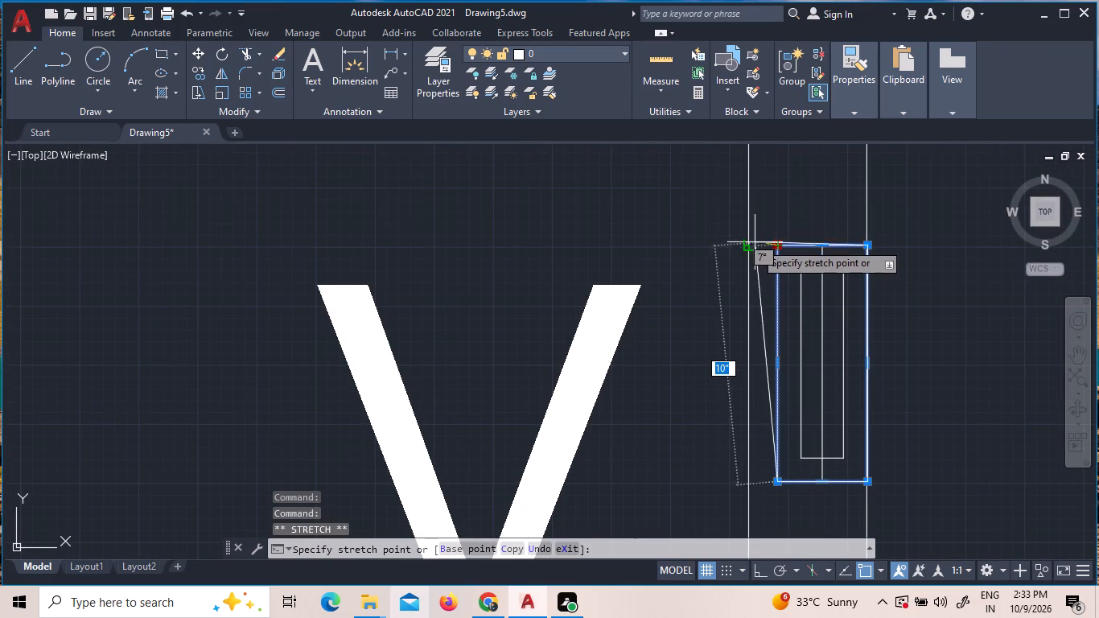
{"action": "left_click", "coordinate": [750, 245]}
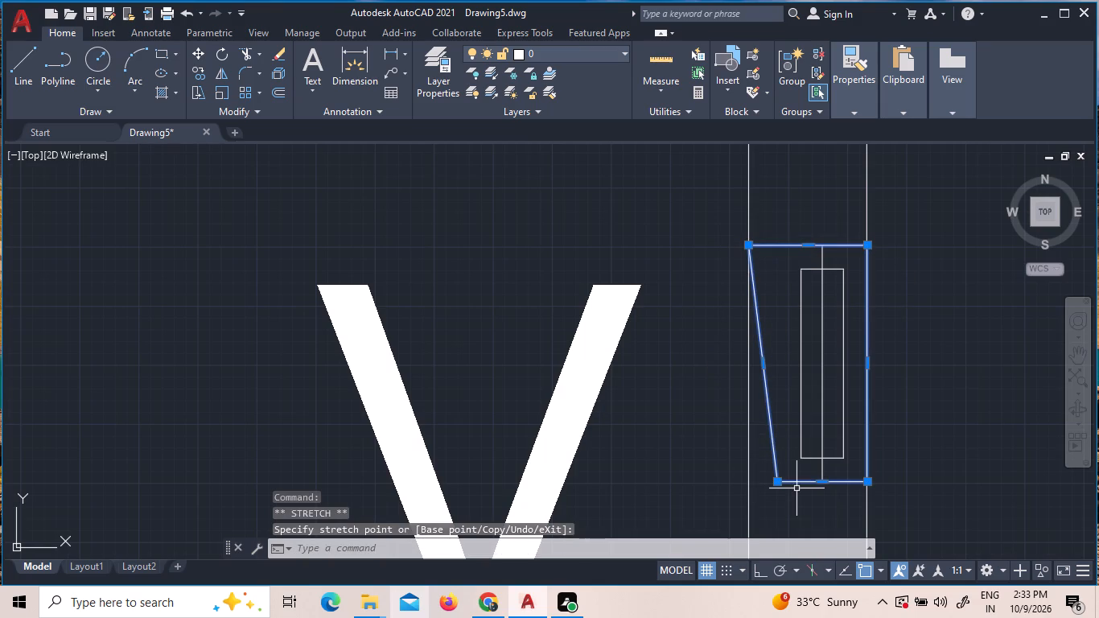
{"action": "left_click", "coordinate": [779, 483]}
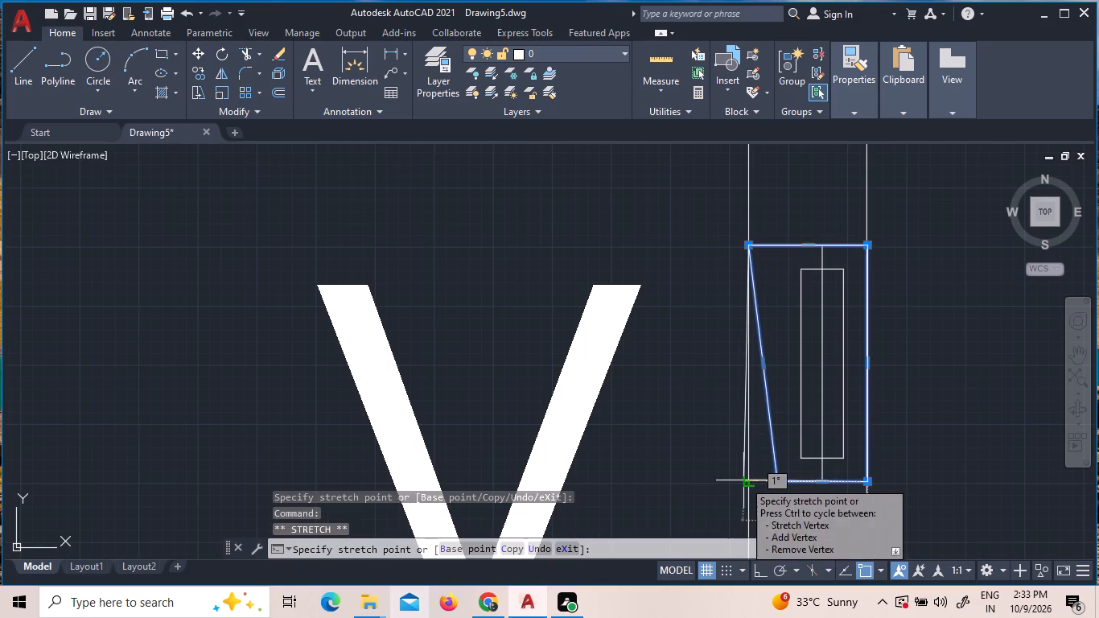
{"action": "left_click", "coordinate": [743, 480]}
Stretch the outer rectangle of the east column's right window symbol so its west edge meets the column's inner line.
{"action": "scroll", "coordinate": [731, 442], "scroll_direction": "down", "scroll_amount": 1}
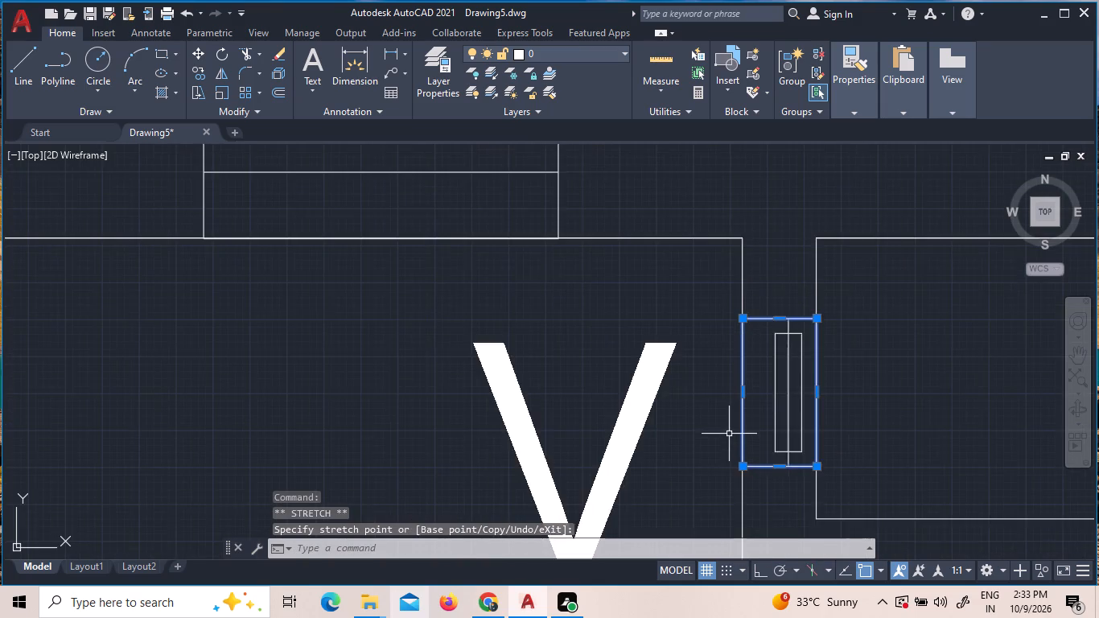
{"action": "scroll", "coordinate": [729, 434], "scroll_direction": "down", "scroll_amount": 2}
{"action": "scroll", "coordinate": [945, 356], "scroll_direction": "up", "scroll_amount": 2}
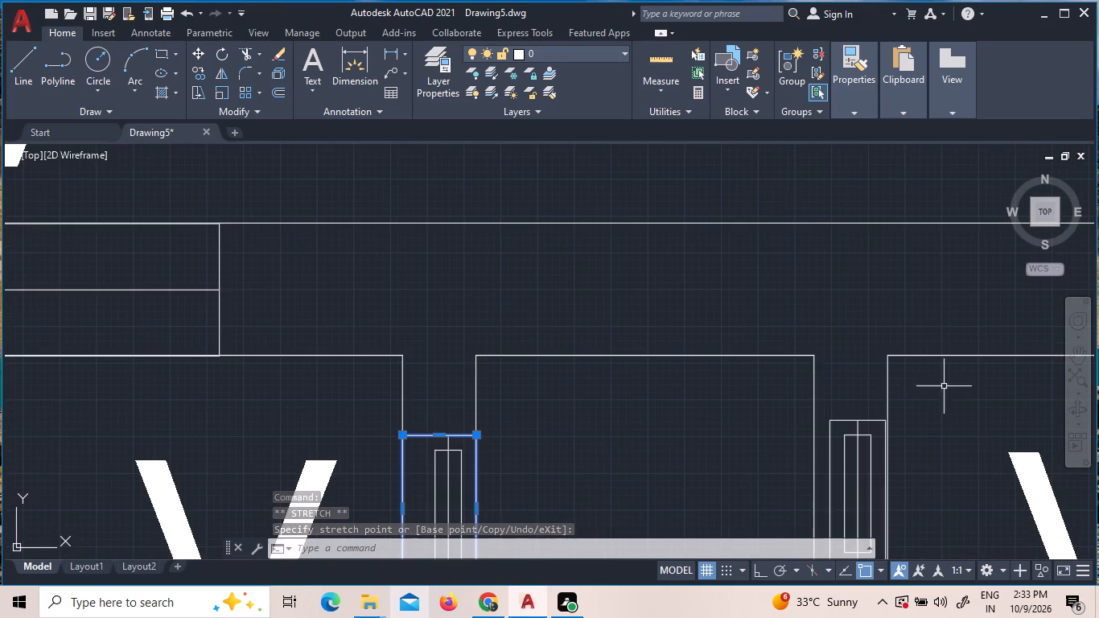
{"action": "middle_click_drag", "start_coordinate": [888, 455], "coordinate": [837, 345]}
{"action": "scroll", "coordinate": [803, 330], "scroll_direction": "up", "scroll_amount": 2}
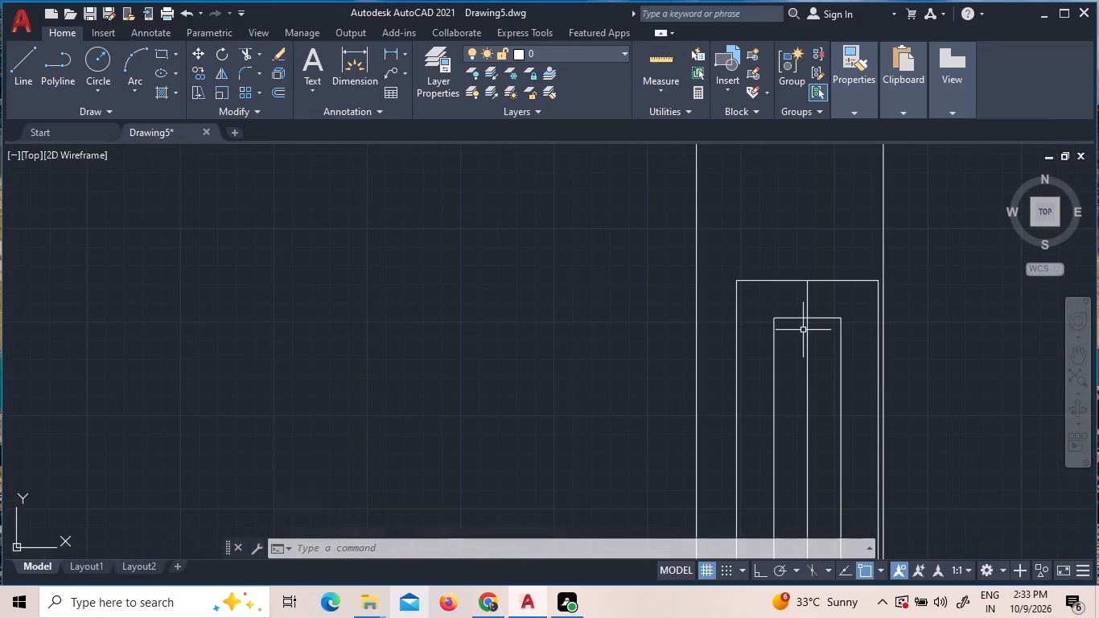
{"action": "left_click", "coordinate": [735, 297]}
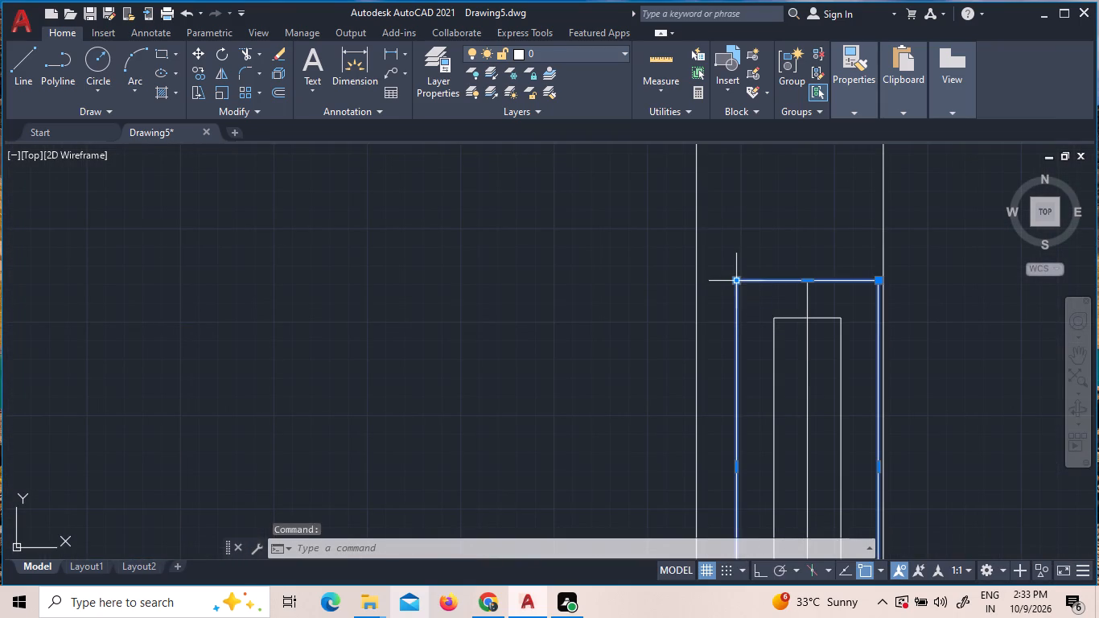
{"action": "left_click", "coordinate": [739, 278]}
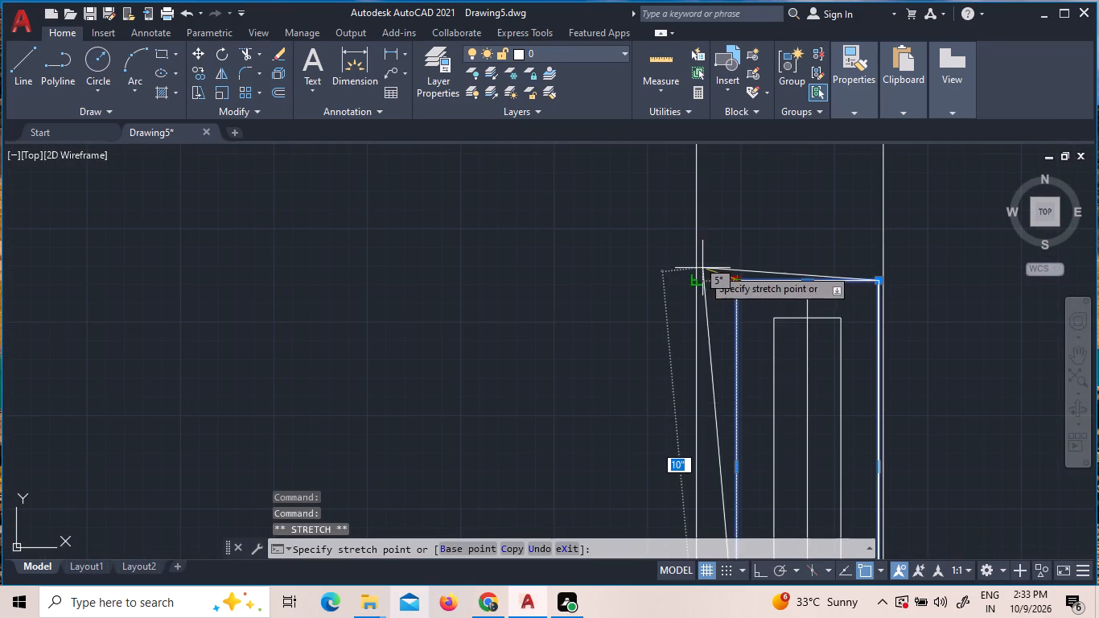
{"action": "left_click", "coordinate": [700, 283]}
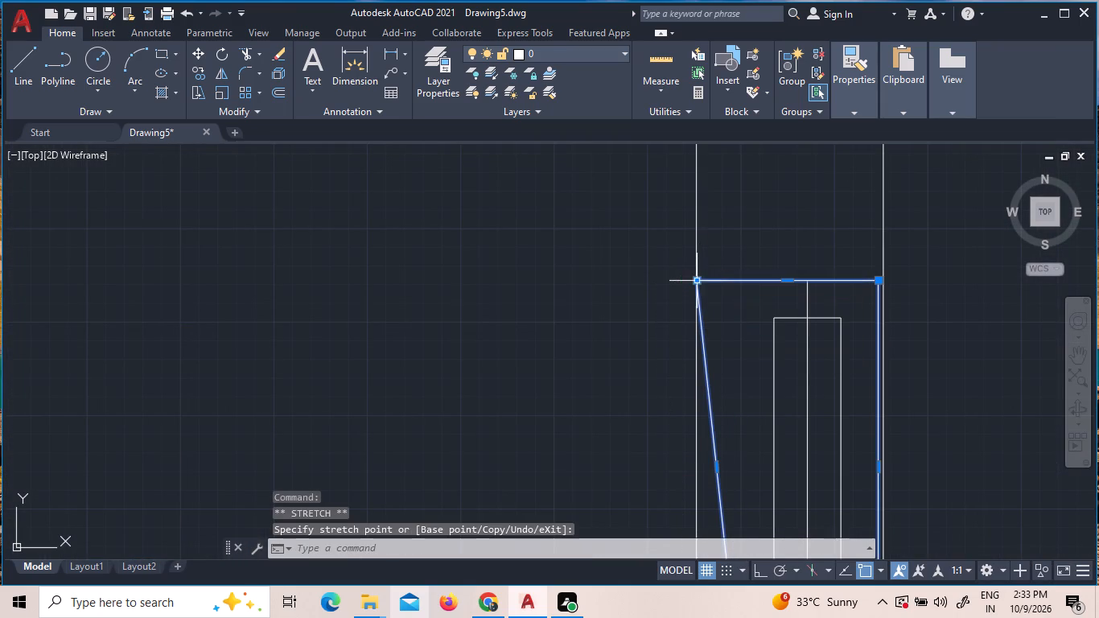
{"action": "scroll", "coordinate": [747, 252], "scroll_direction": "down", "scroll_amount": 1}
{"action": "left_click", "coordinate": [741, 501]}
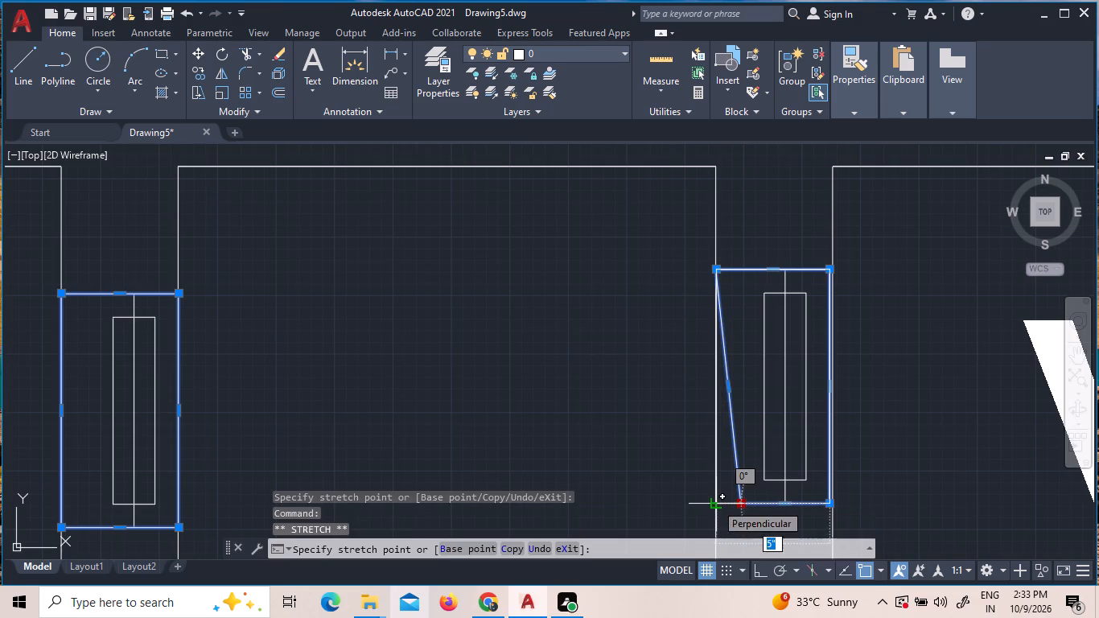
{"action": "left_click", "coordinate": [715, 503]}
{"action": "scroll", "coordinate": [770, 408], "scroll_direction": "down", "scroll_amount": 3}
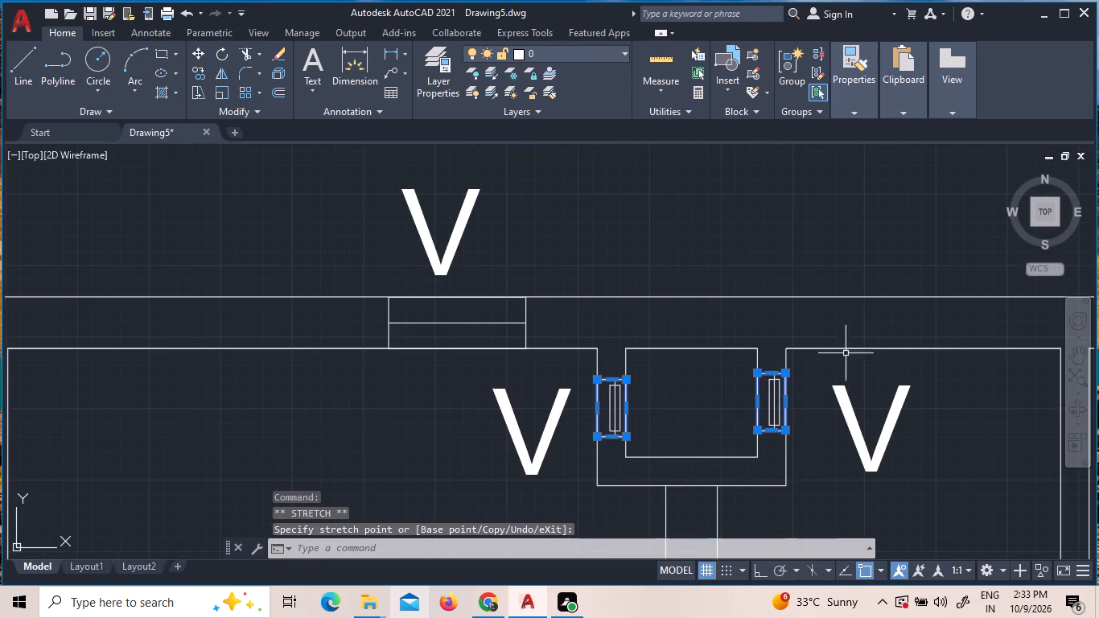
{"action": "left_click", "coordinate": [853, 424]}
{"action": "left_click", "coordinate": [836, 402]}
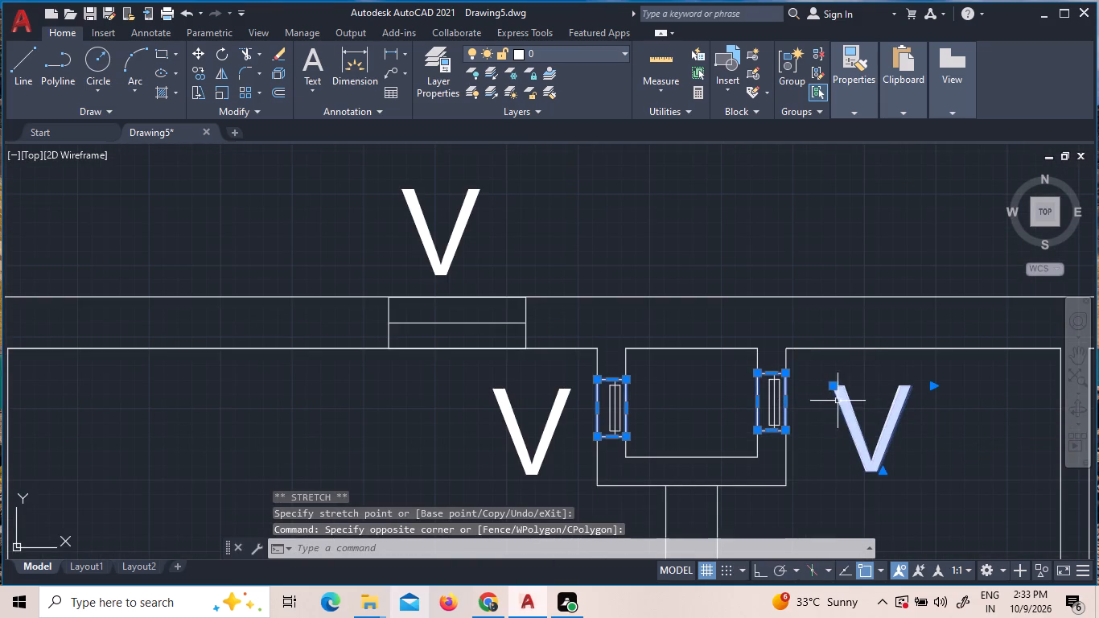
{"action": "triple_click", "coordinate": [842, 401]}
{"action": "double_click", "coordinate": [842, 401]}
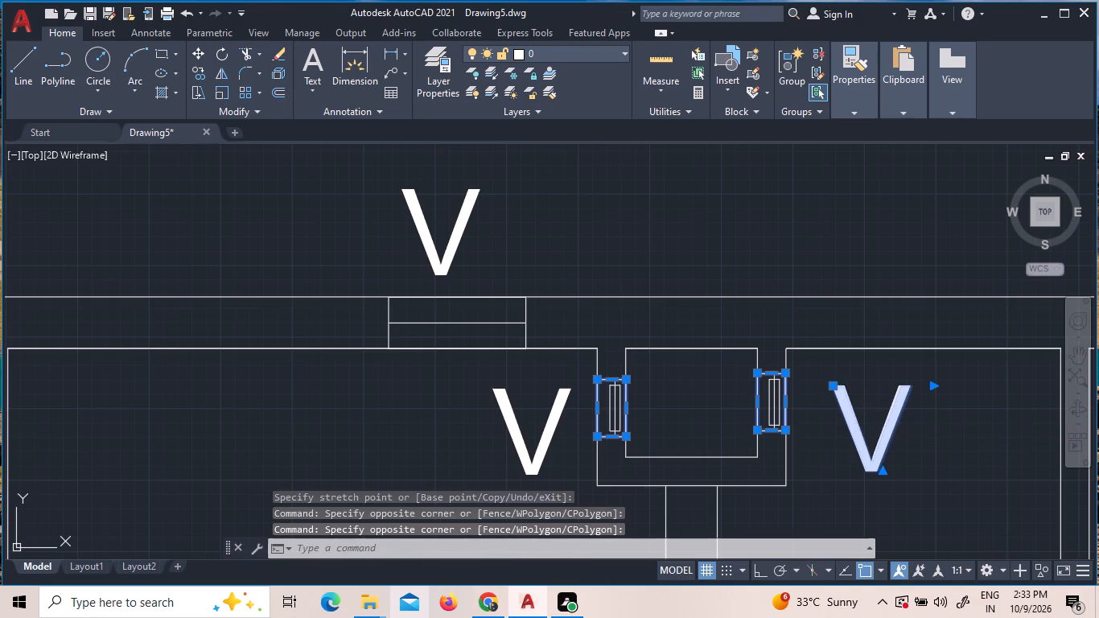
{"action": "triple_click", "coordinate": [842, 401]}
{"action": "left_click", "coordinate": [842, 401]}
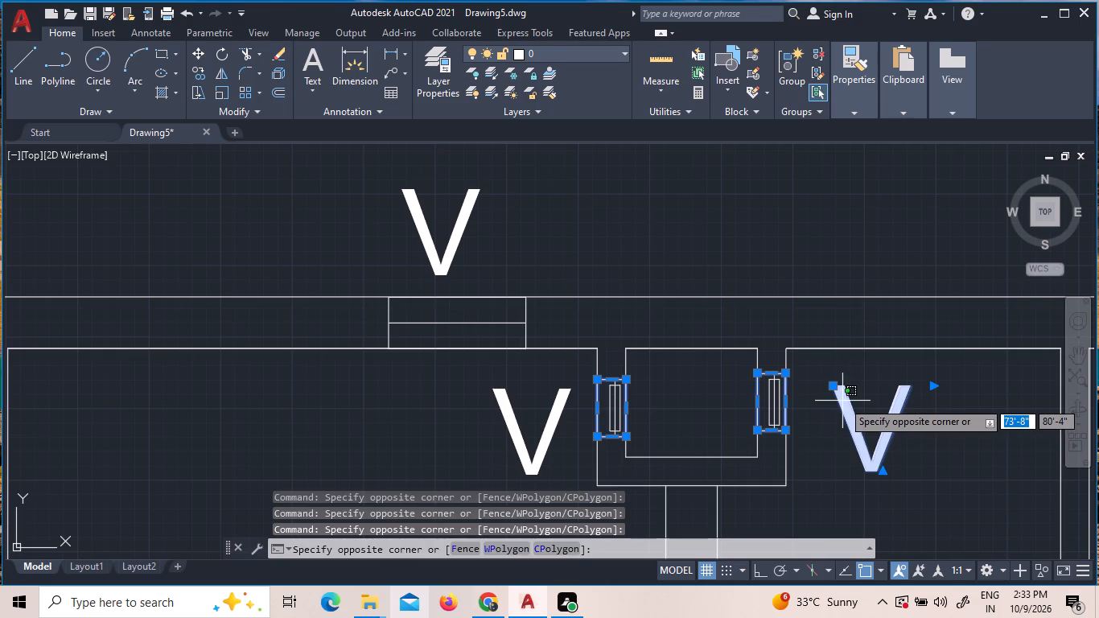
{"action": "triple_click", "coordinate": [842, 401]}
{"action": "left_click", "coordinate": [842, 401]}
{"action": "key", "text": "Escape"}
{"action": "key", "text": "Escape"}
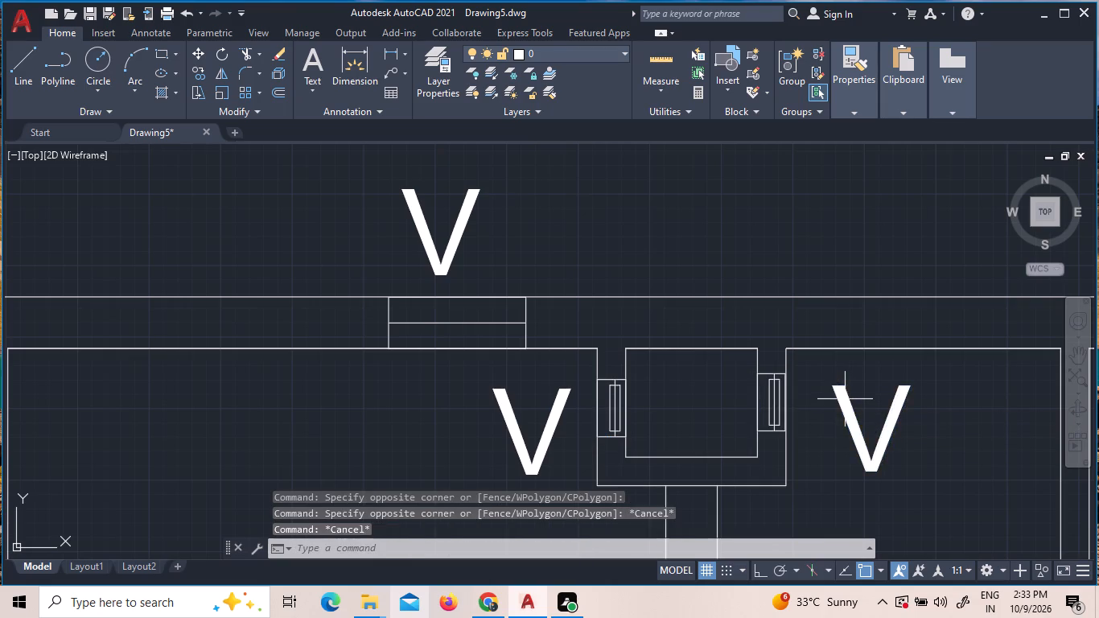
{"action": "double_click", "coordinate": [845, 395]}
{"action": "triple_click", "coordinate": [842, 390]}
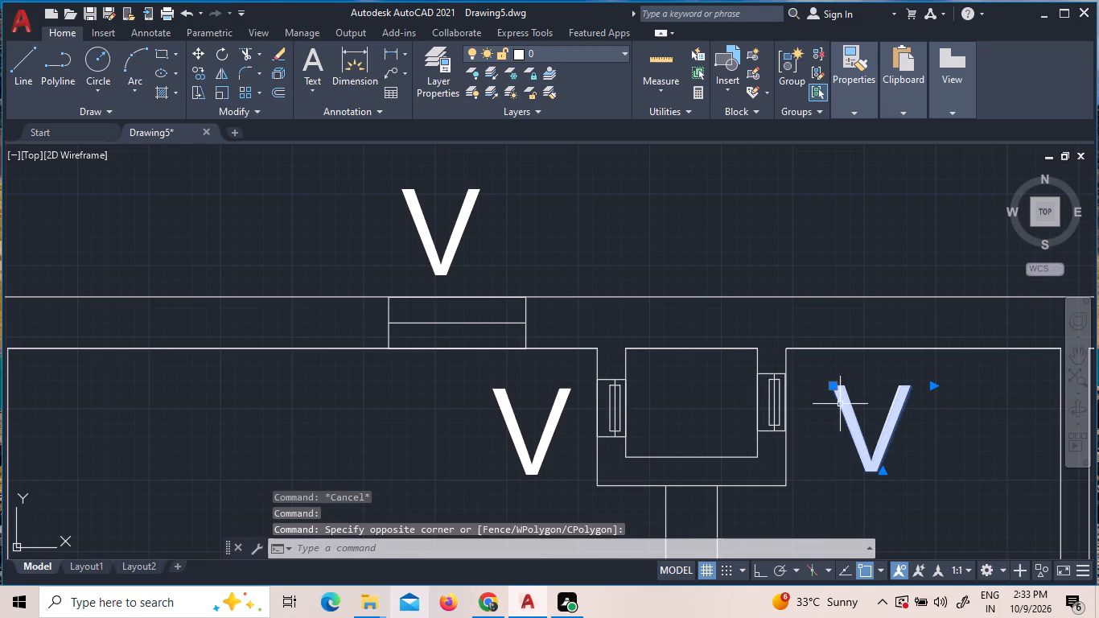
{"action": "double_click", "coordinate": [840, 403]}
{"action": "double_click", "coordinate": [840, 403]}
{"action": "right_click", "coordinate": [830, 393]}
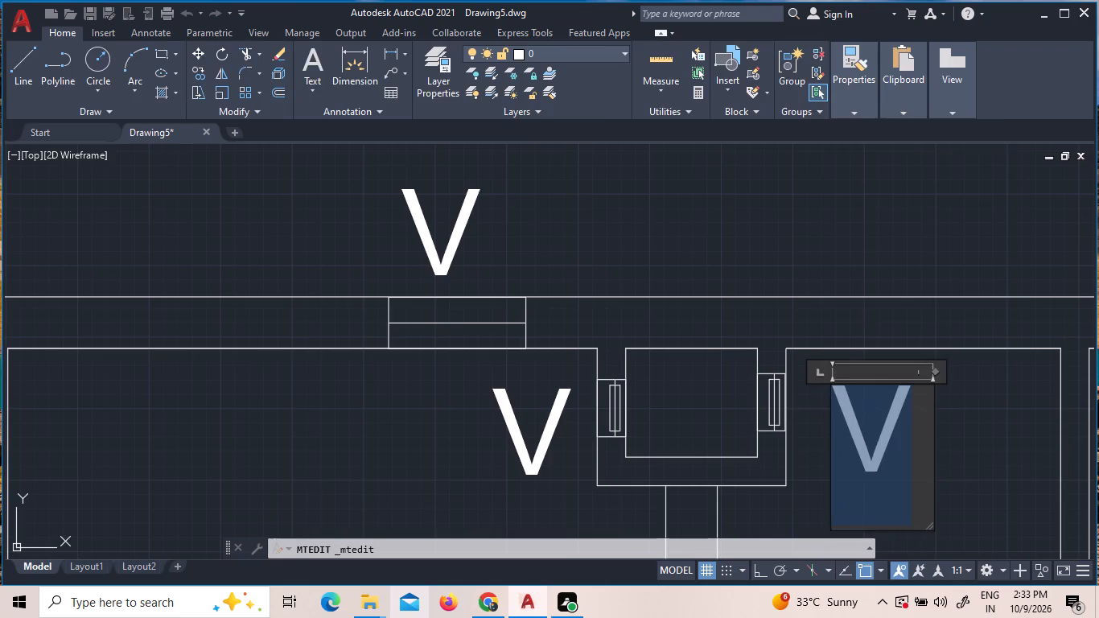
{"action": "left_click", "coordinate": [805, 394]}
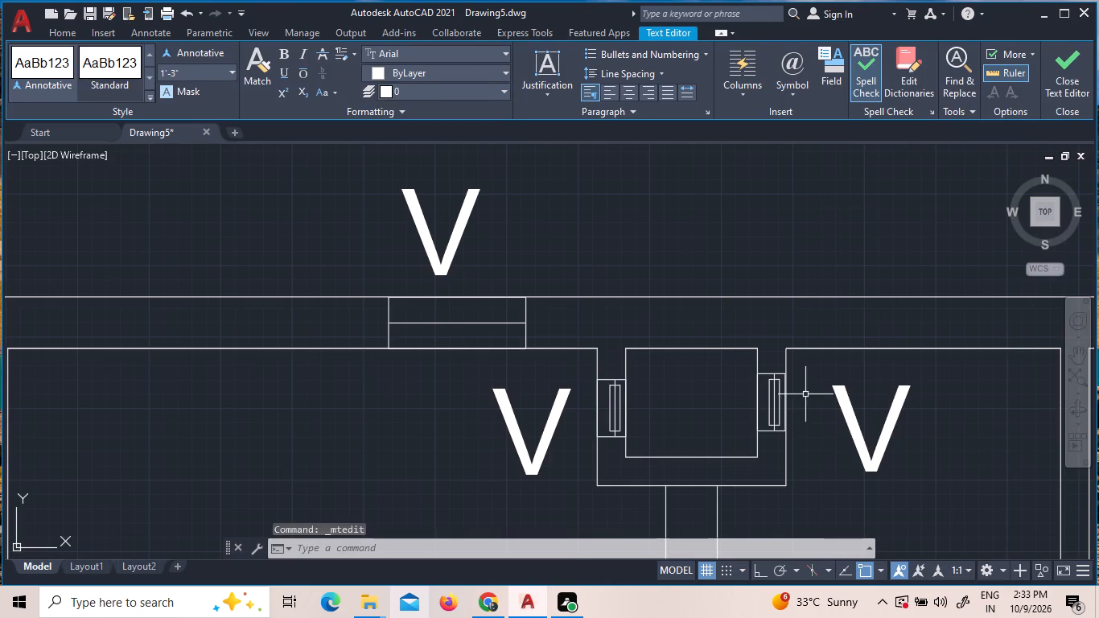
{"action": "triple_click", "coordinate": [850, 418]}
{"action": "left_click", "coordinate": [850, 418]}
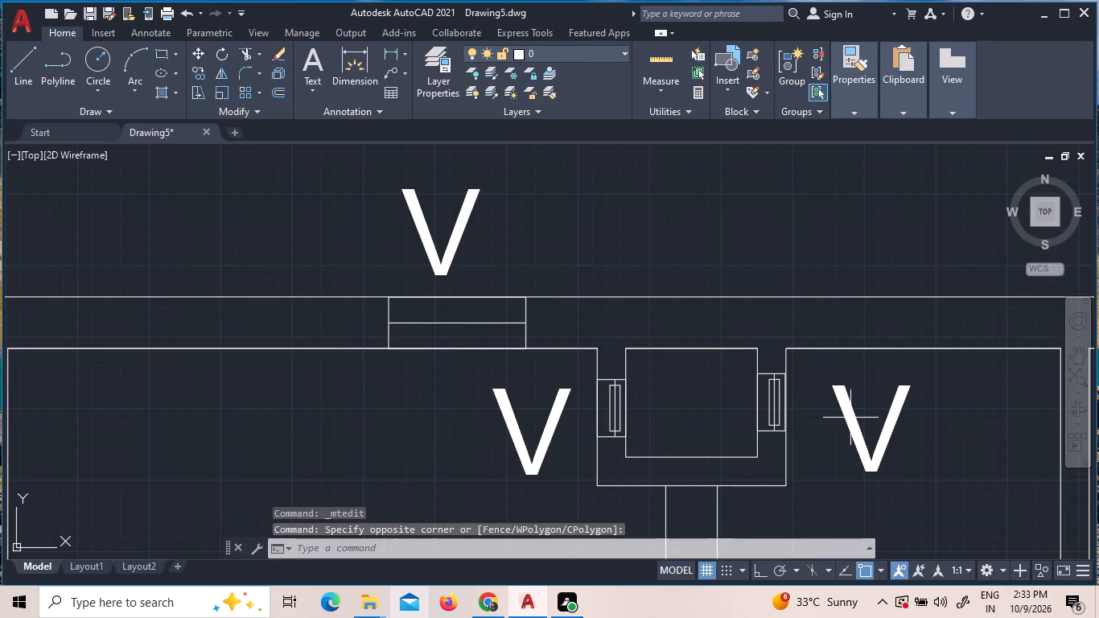
Set the text height of the V label beside the east column's right window symbol to 8".
{"action": "left_click", "coordinate": [922, 463]}
{"action": "left_click", "coordinate": [821, 426]}
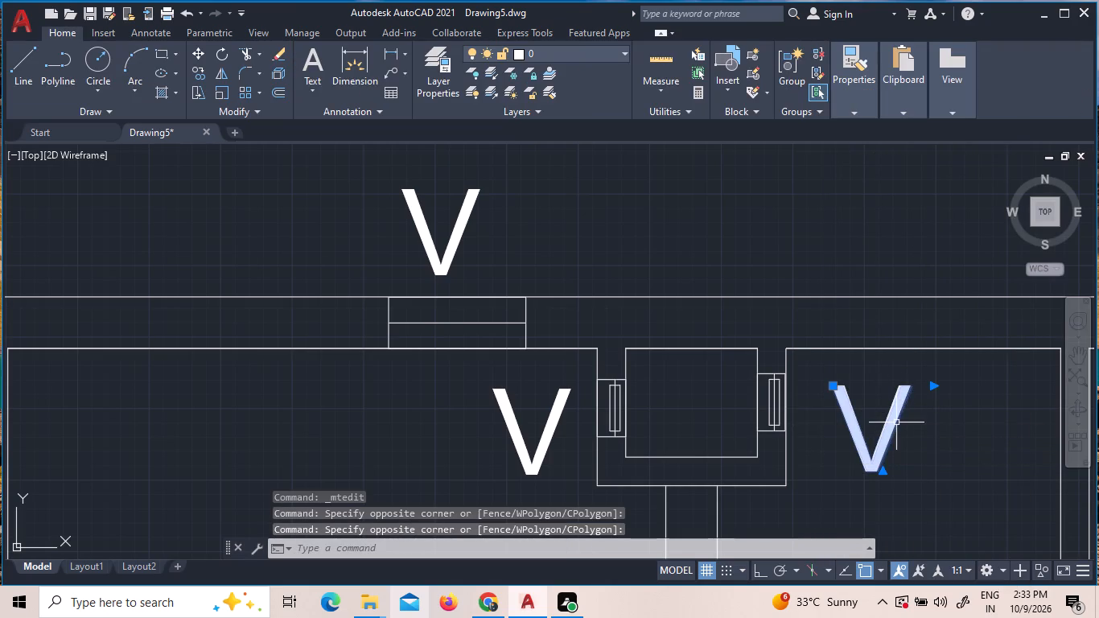
{"action": "left_click", "coordinate": [888, 435]}
{"action": "left_click", "coordinate": [888, 435]}
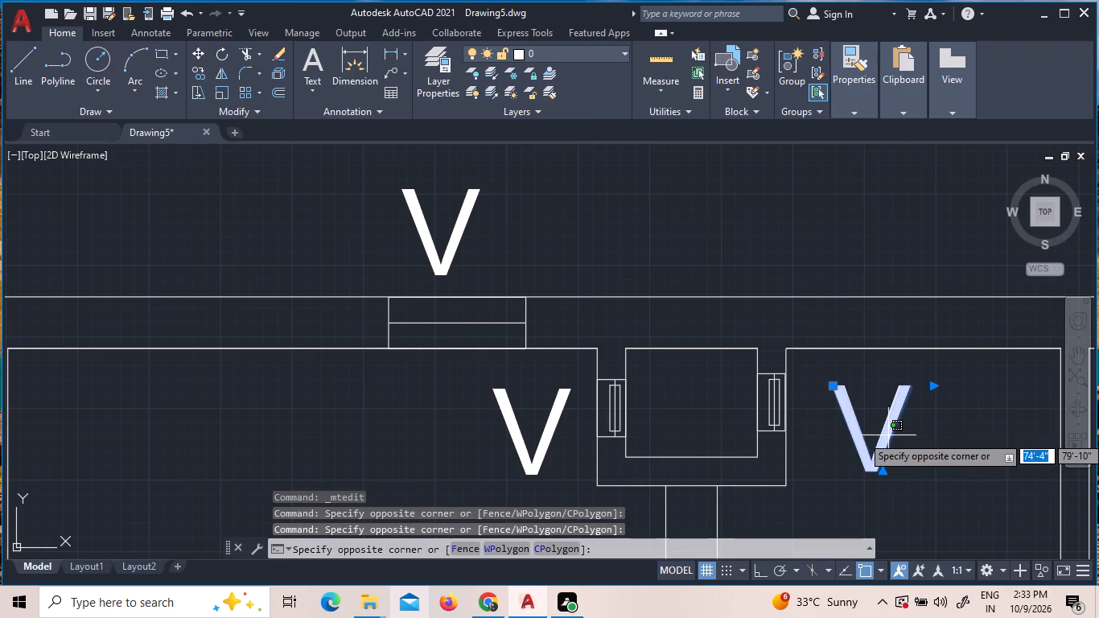
{"action": "triple_click", "coordinate": [888, 435]}
{"action": "double_click", "coordinate": [888, 435]}
{"action": "triple_click", "coordinate": [888, 435]}
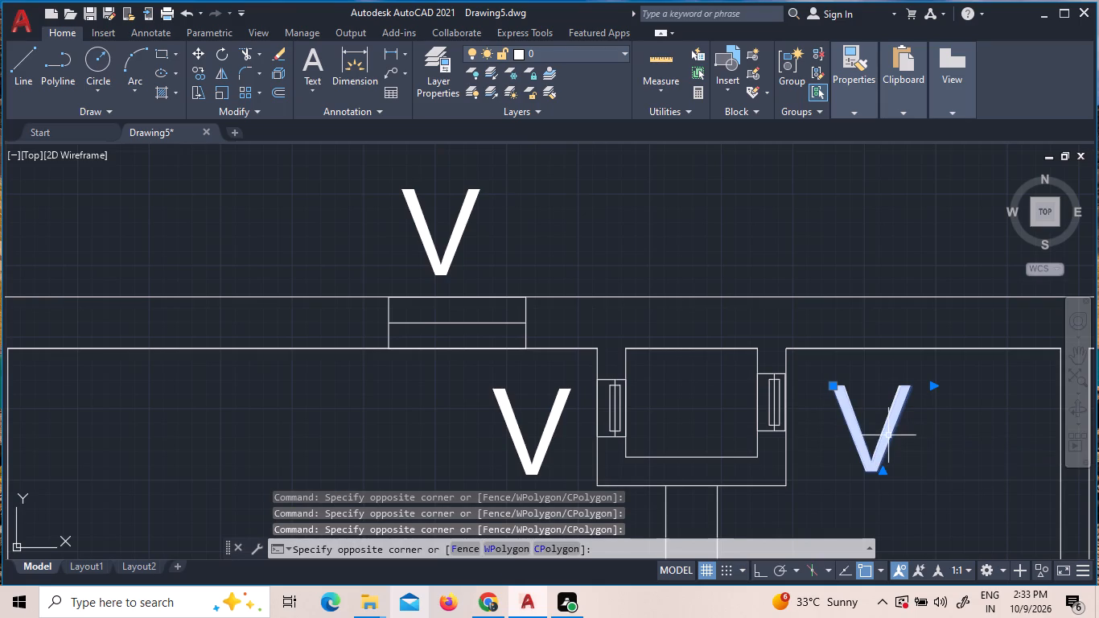
{"action": "scroll", "coordinate": [888, 435], "scroll_direction": "down", "scroll_amount": 2}
{"action": "key", "text": "Escape"}
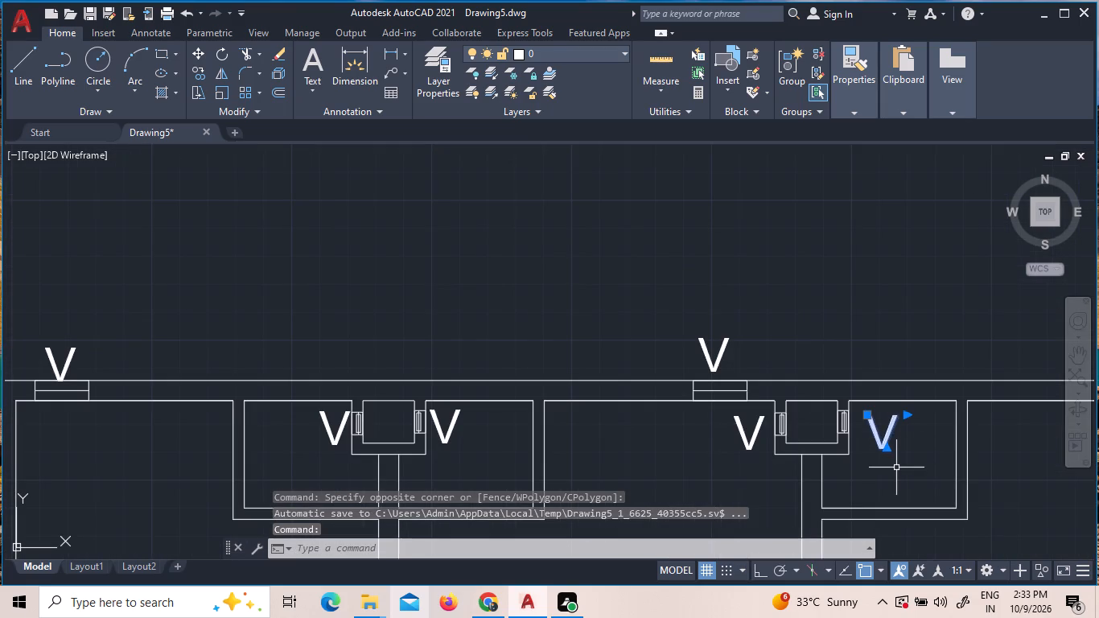
{"action": "triple_click", "coordinate": [878, 429]}
{"action": "double_click", "coordinate": [878, 429]}
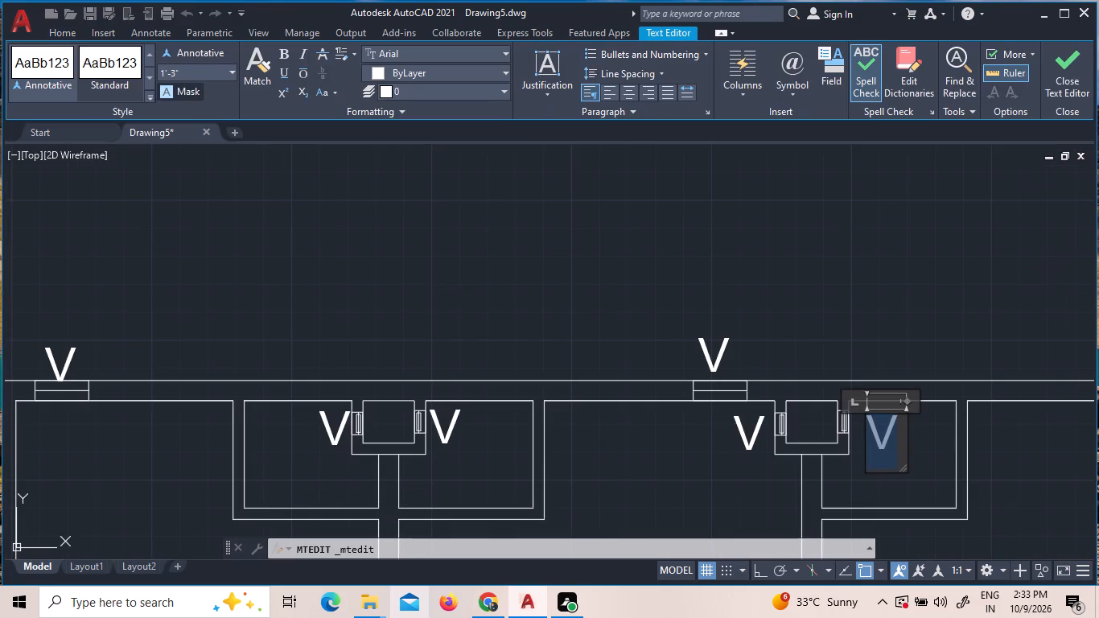
{"action": "left_click", "coordinate": [228, 75]}
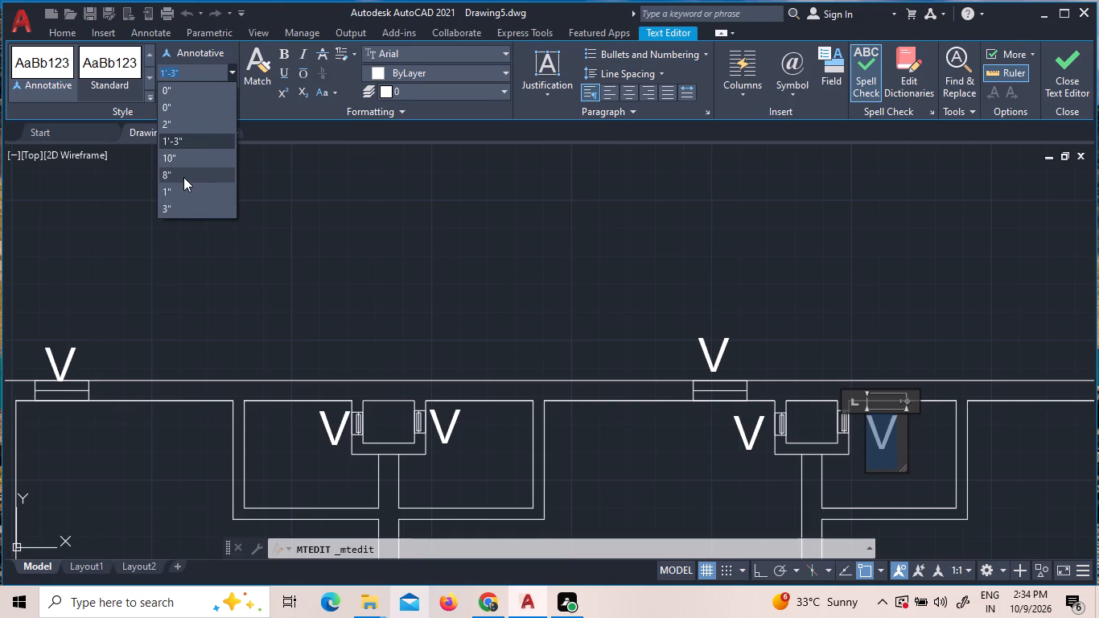
{"action": "left_click", "coordinate": [183, 177]}
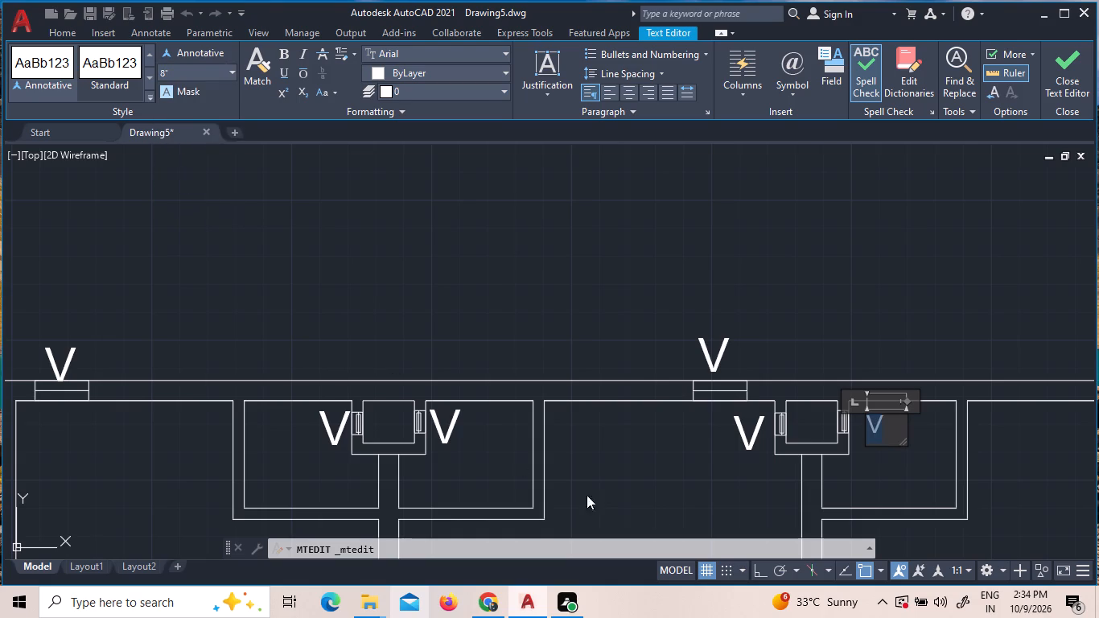
{"action": "key", "text": "Escape"}
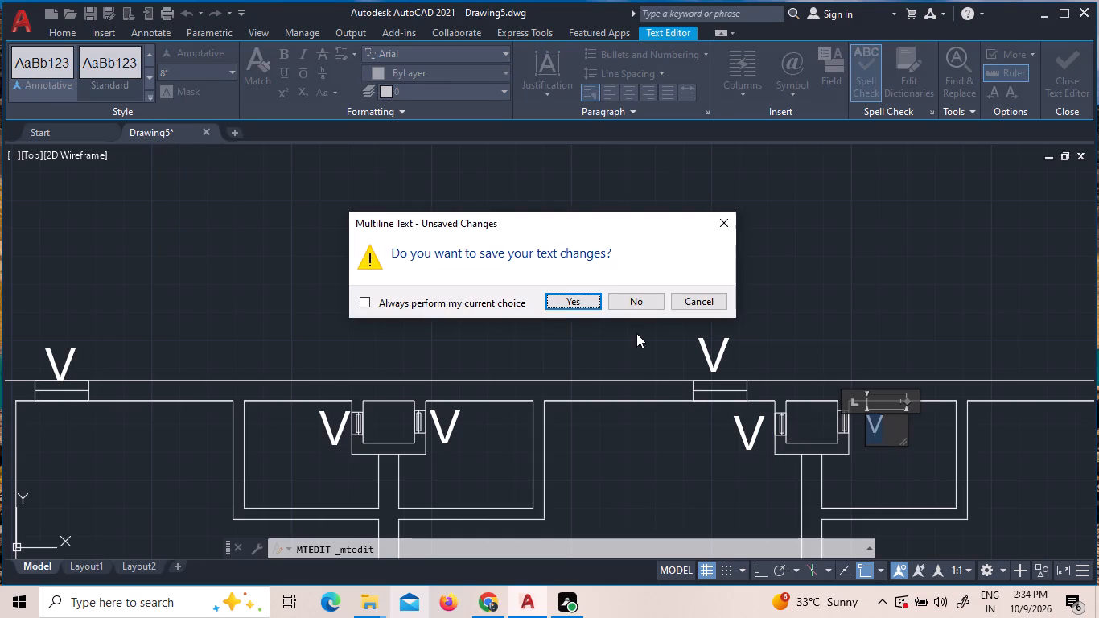
{"action": "left_click", "coordinate": [729, 222]}
{"action": "left_click", "coordinate": [899, 459]}
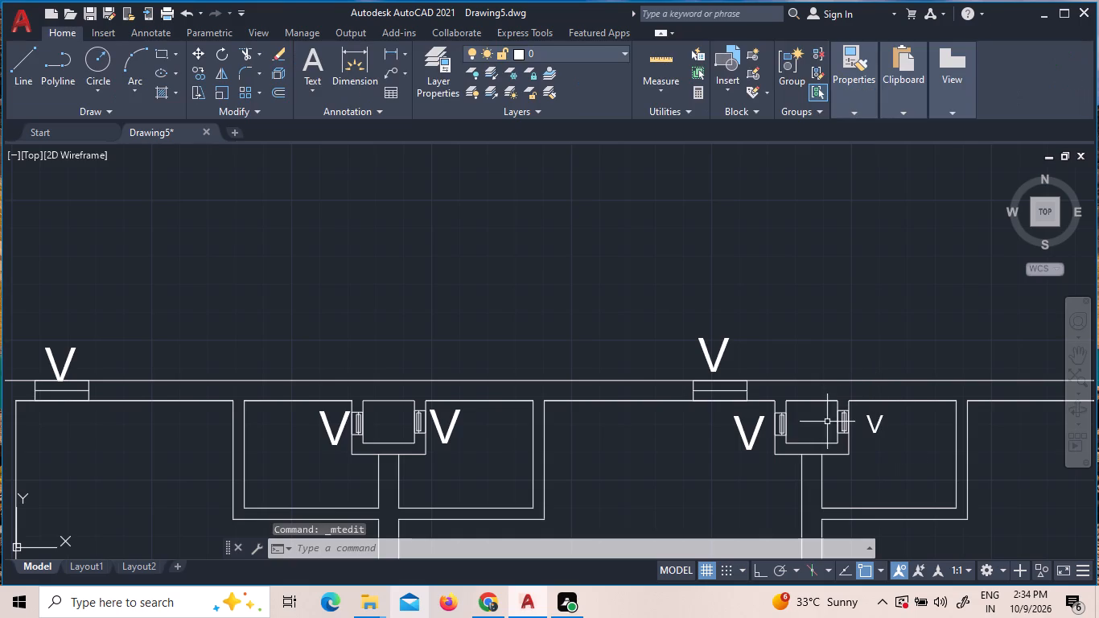
Erase the three large V labels beside the east column's left window symbol and the west column's two window symbols.
{"action": "left_click", "coordinate": [767, 449]}
{"action": "left_click", "coordinate": [705, 439]}
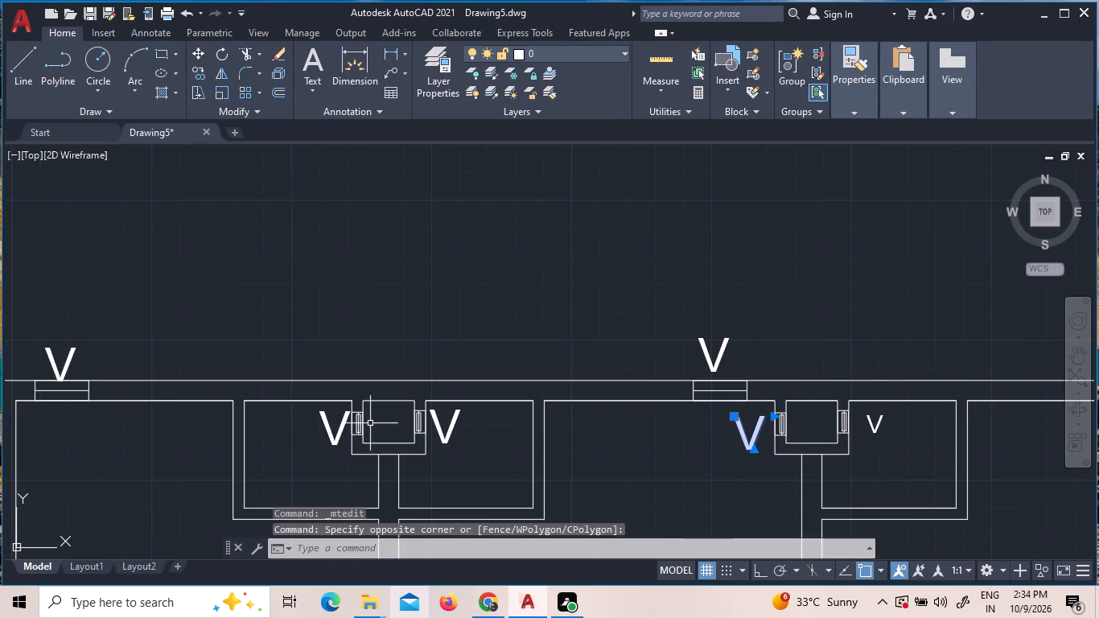
{"action": "left_click", "coordinate": [469, 453]}
{"action": "left_click", "coordinate": [439, 418]}
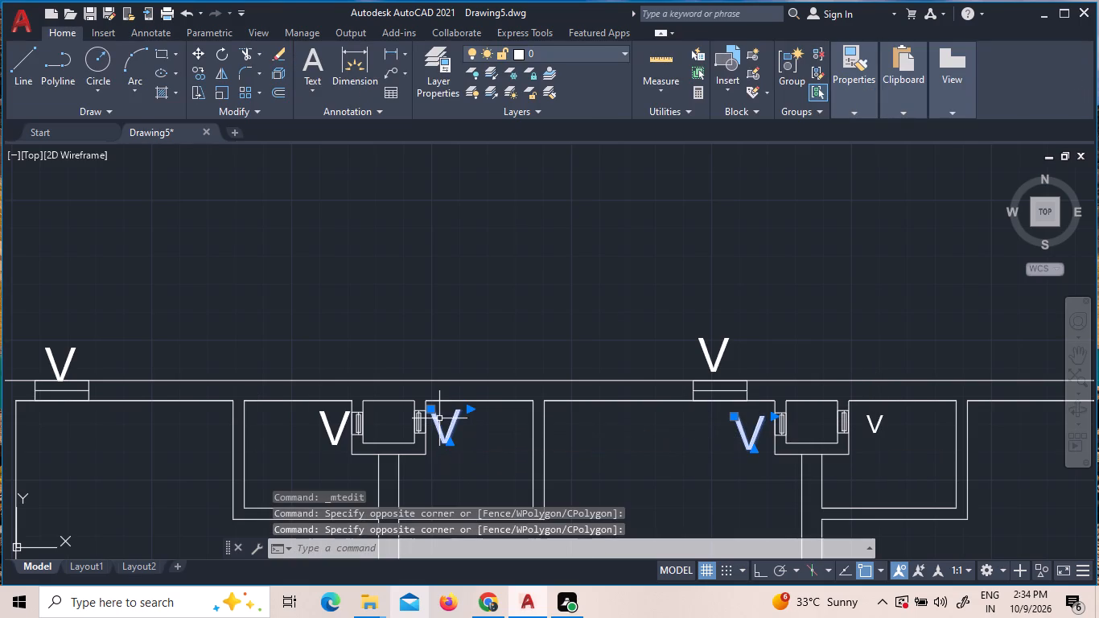
{"action": "left_click", "coordinate": [344, 444]}
{"action": "left_click", "coordinate": [319, 426]}
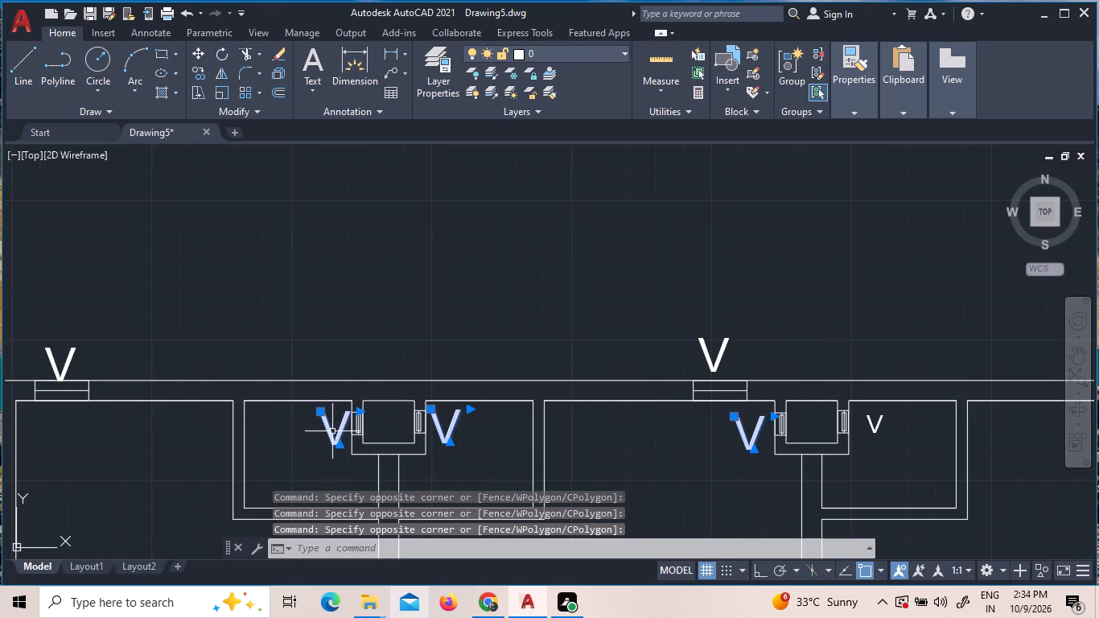
{"action": "key", "text": "Delete"}
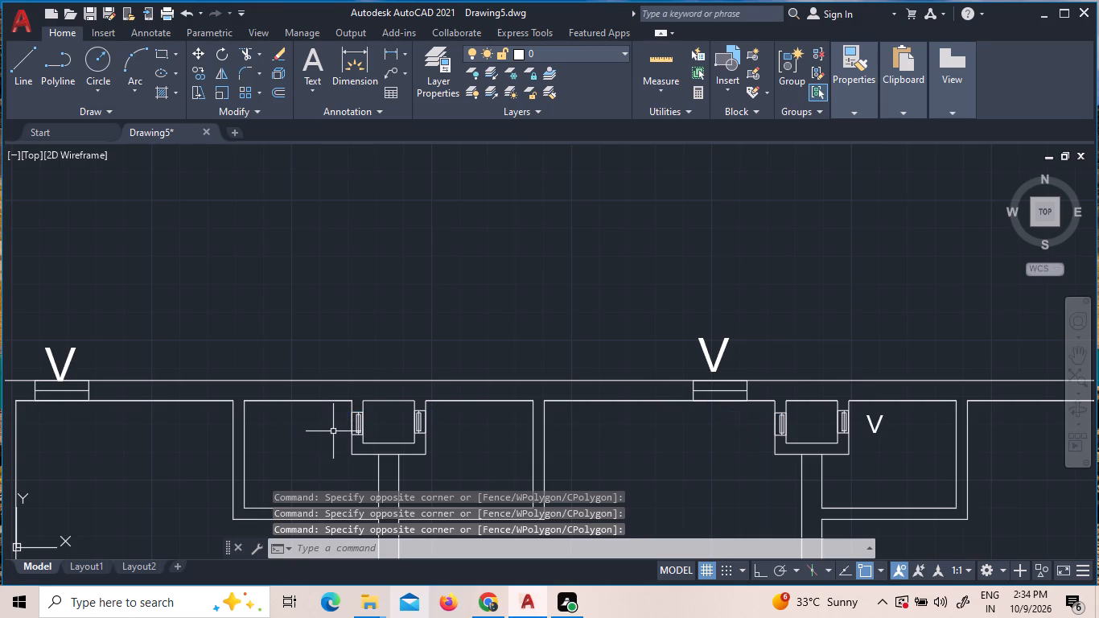
Move the small V label west so it sits close beside the east column's right window symbol.
{"action": "left_click", "coordinate": [893, 438]}
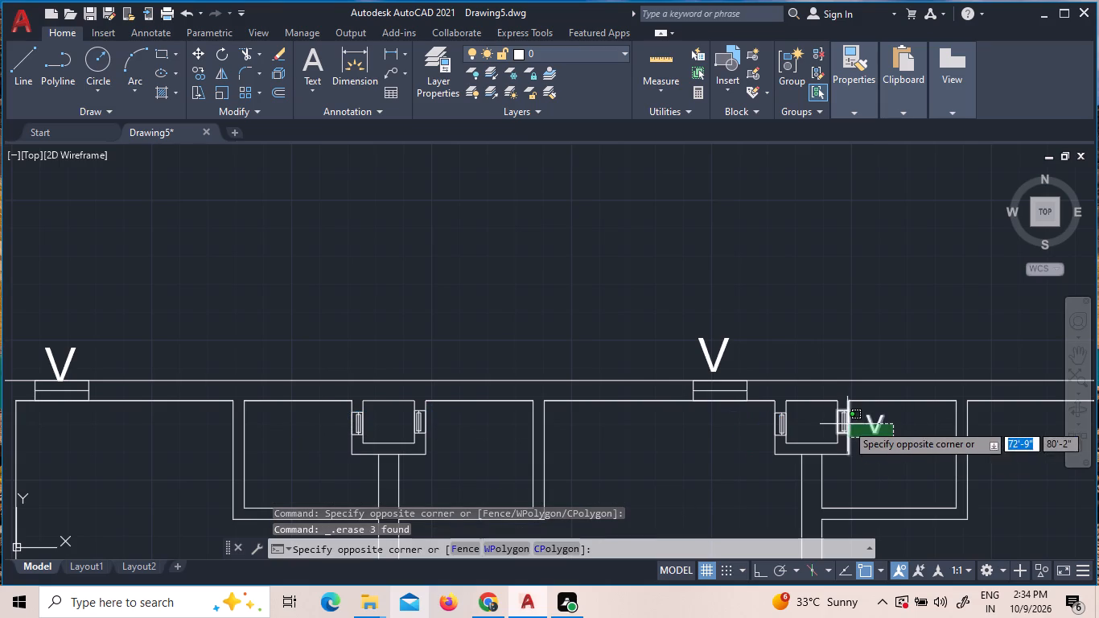
{"action": "left_click", "coordinate": [871, 422]}
{"action": "right_click", "coordinate": [871, 422]}
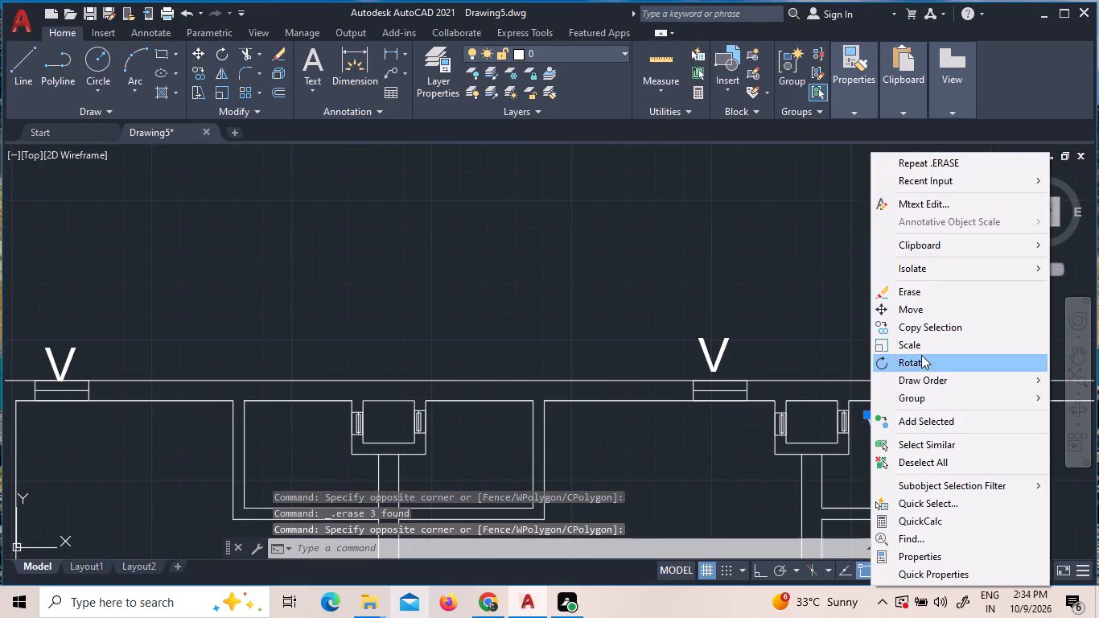
{"action": "left_click", "coordinate": [947, 306]}
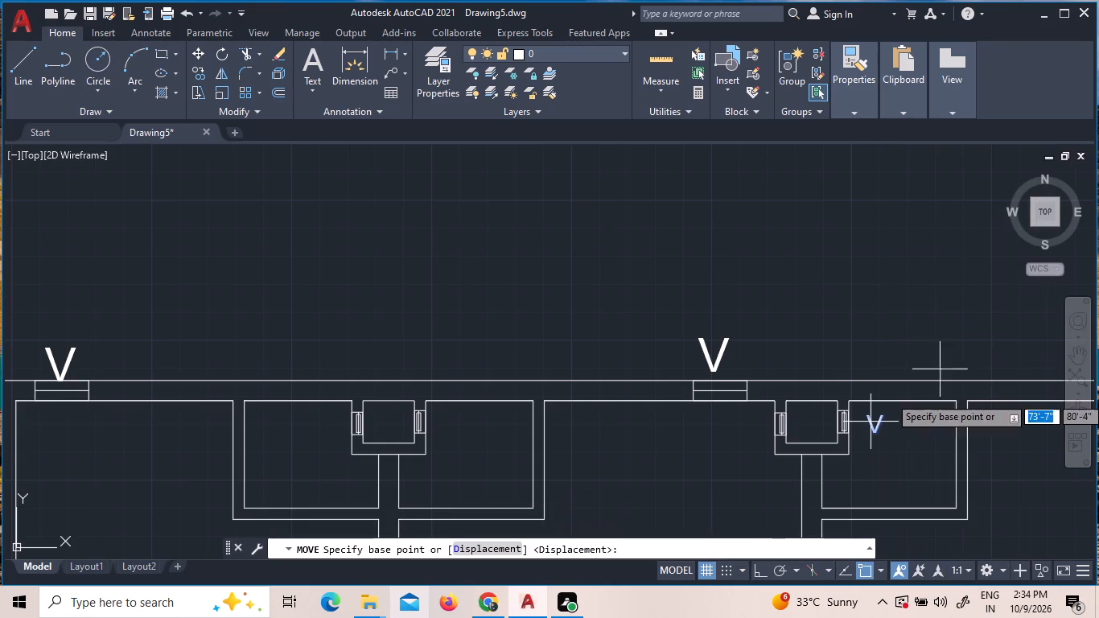
{"action": "left_click", "coordinate": [875, 428]}
{"action": "scroll", "coordinate": [870, 423], "scroll_direction": "up", "scroll_amount": 3}
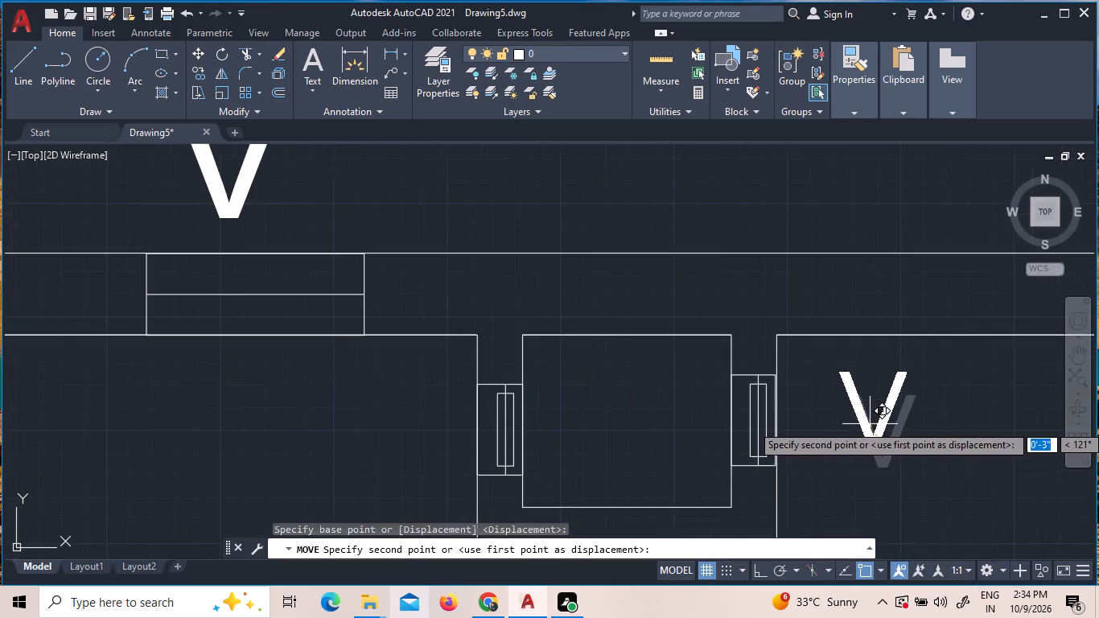
{"action": "left_click", "coordinate": [811, 443]}
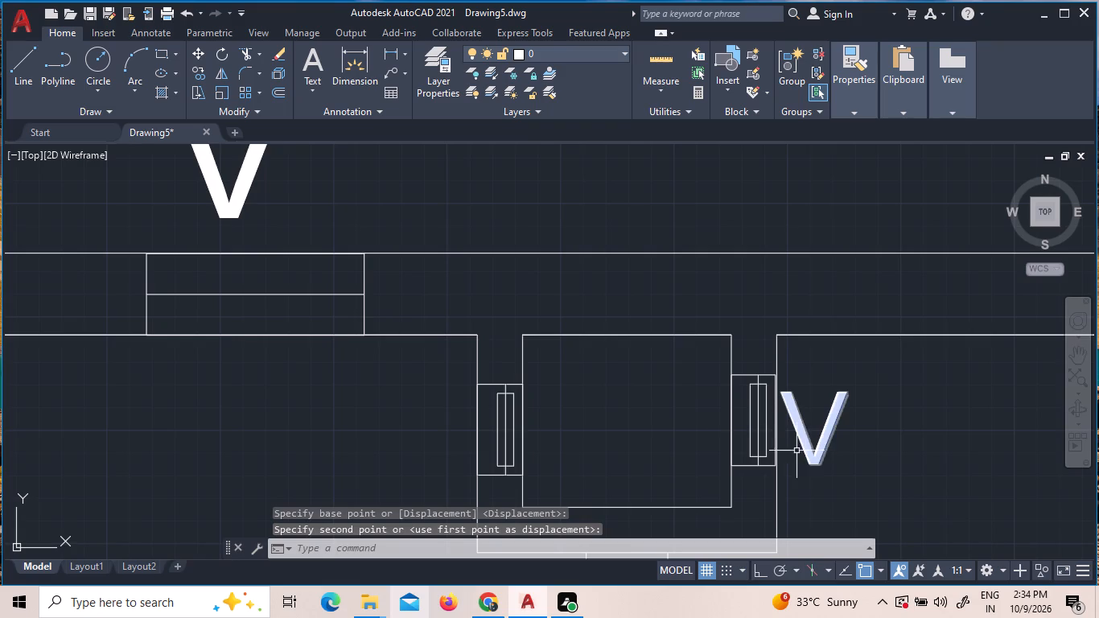
Stretch the outer rectangle of the east column's right window symbol so its east edge meets the column's outer line.
{"action": "scroll", "coordinate": [771, 419], "scroll_direction": "up", "scroll_amount": 2}
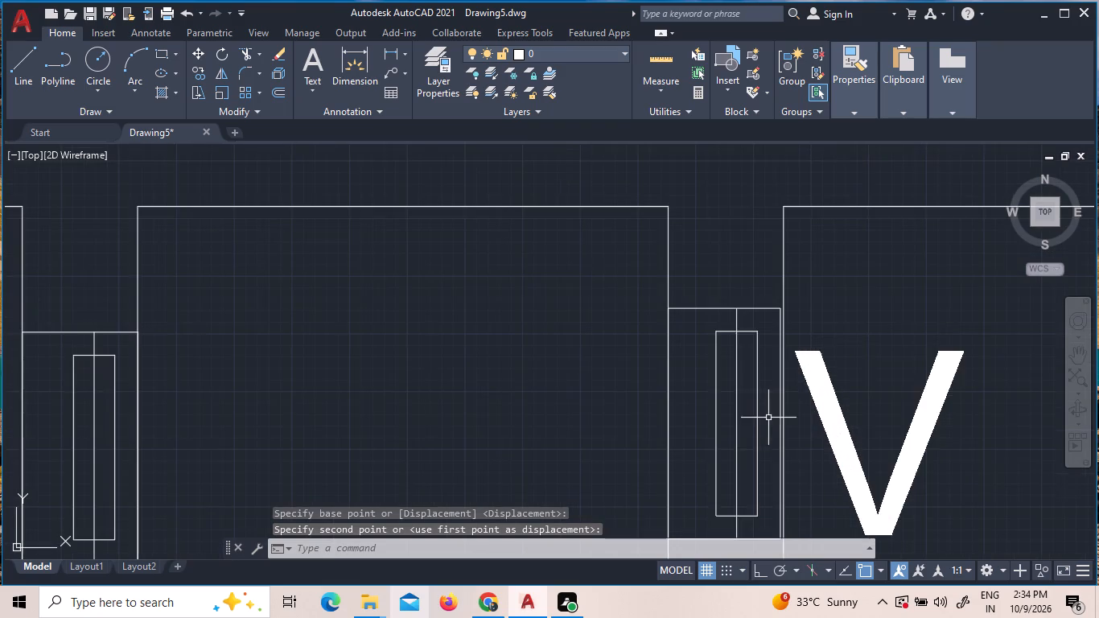
{"action": "scroll", "coordinate": [757, 350], "scroll_direction": "up", "scroll_amount": 2}
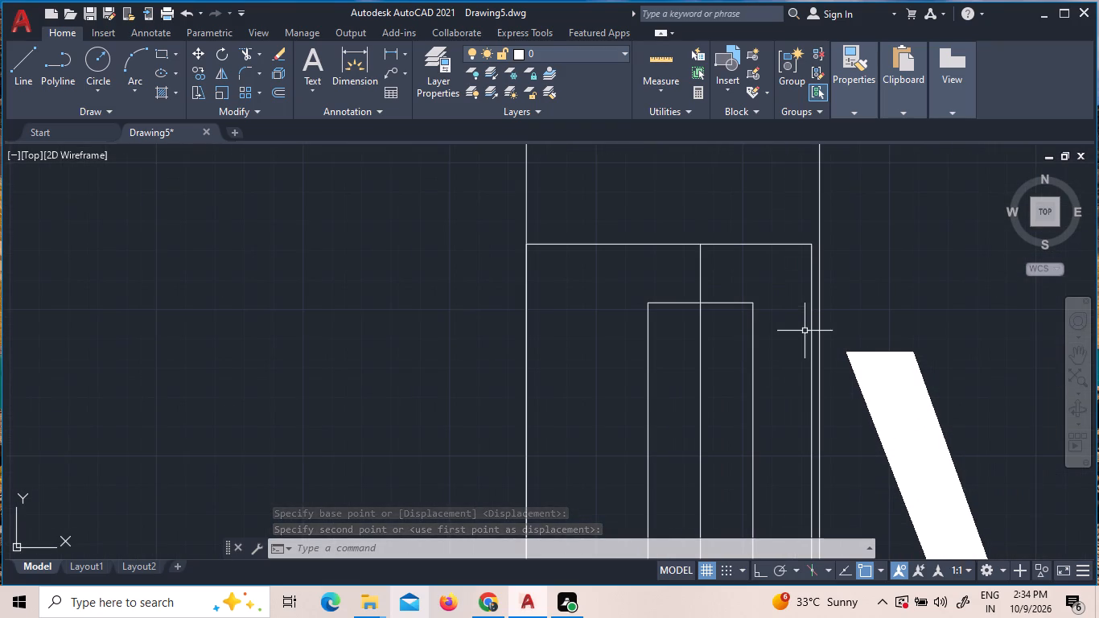
{"action": "scroll", "coordinate": [807, 247], "scroll_direction": "up", "scroll_amount": 1}
{"action": "left_click", "coordinate": [813, 248]}
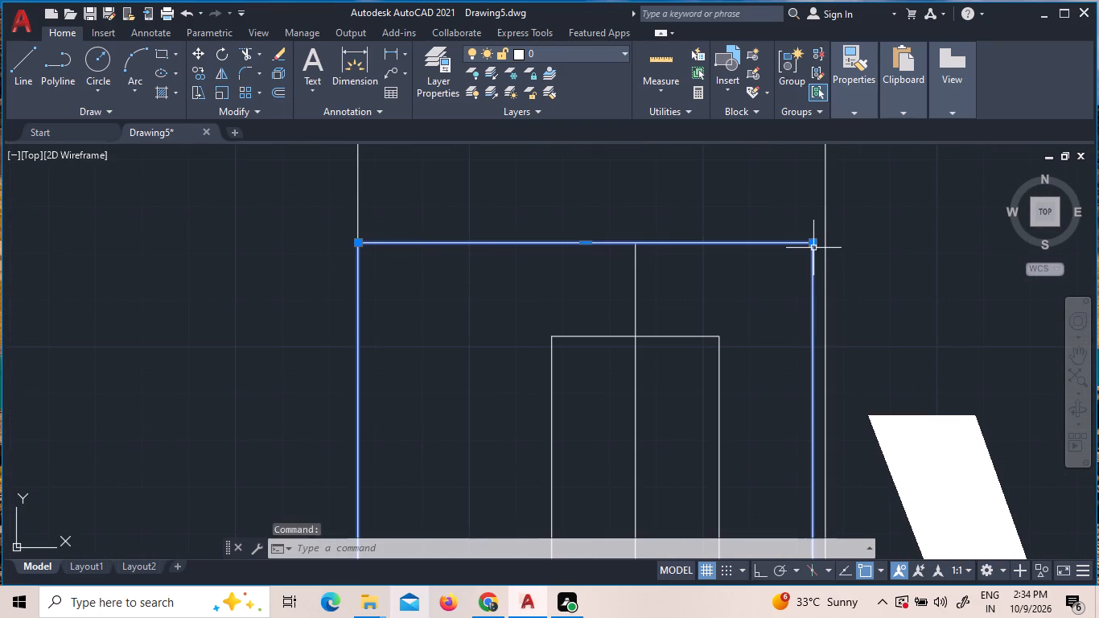
{"action": "left_click", "coordinate": [816, 242]}
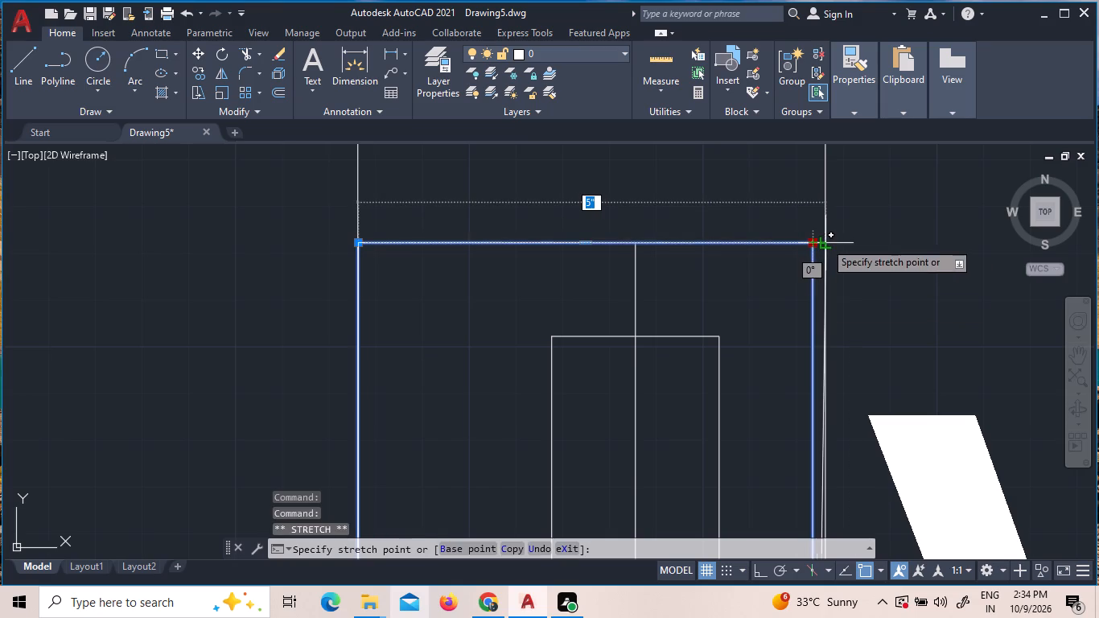
{"action": "left_click", "coordinate": [825, 241]}
{"action": "scroll", "coordinate": [829, 241], "scroll_direction": "down", "scroll_amount": 2}
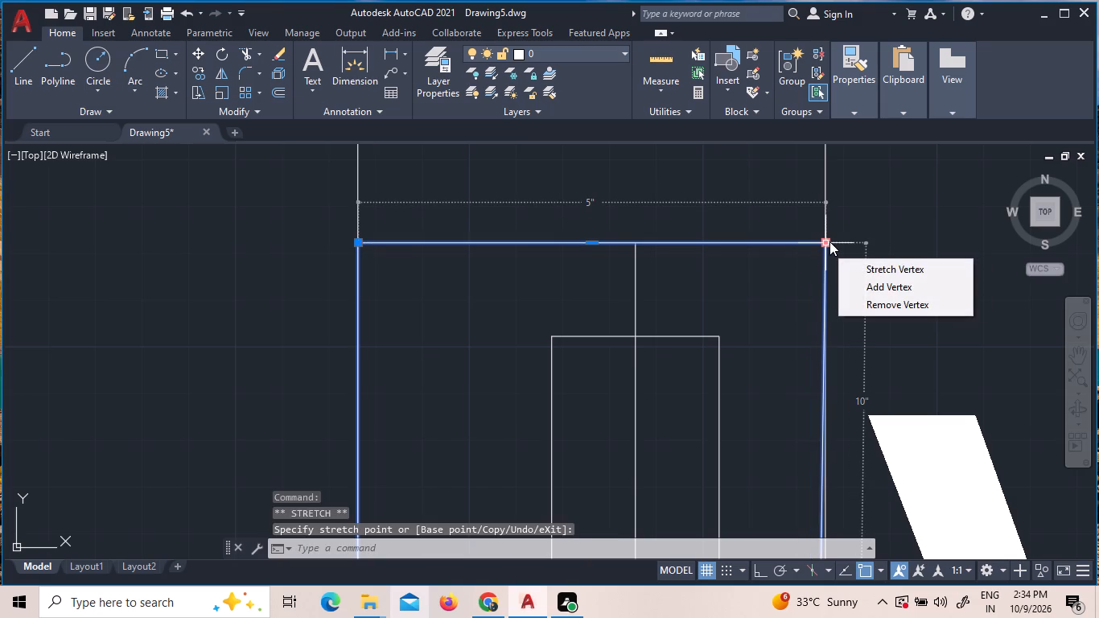
{"action": "scroll", "coordinate": [829, 241], "scroll_direction": "down", "scroll_amount": 9}
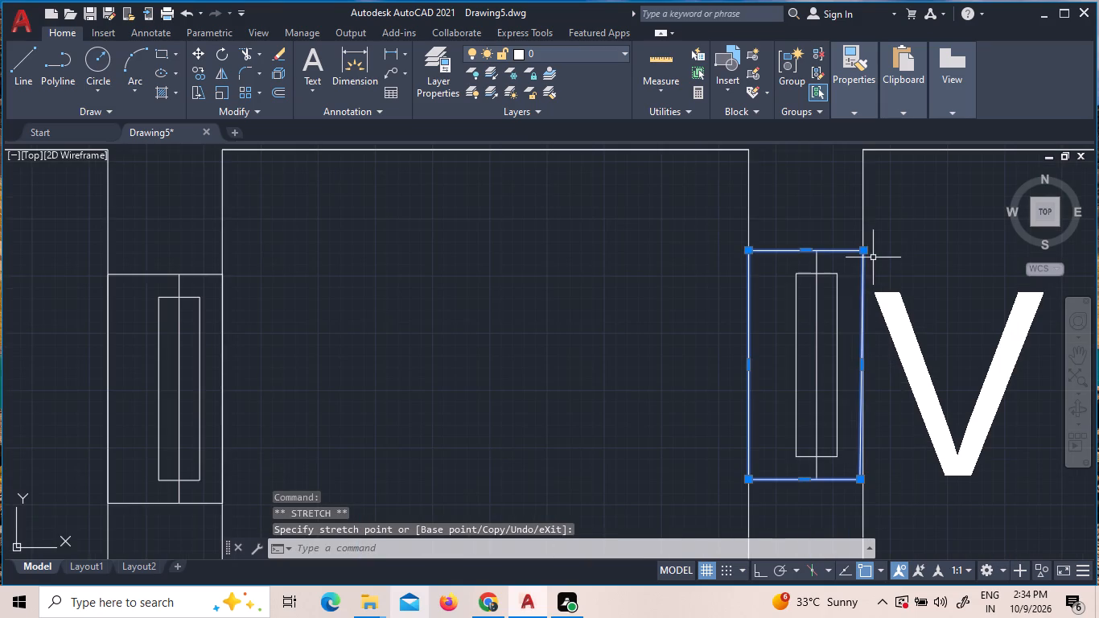
{"action": "scroll", "coordinate": [860, 479], "scroll_direction": "up", "scroll_amount": 5}
{"action": "left_click", "coordinate": [858, 479]}
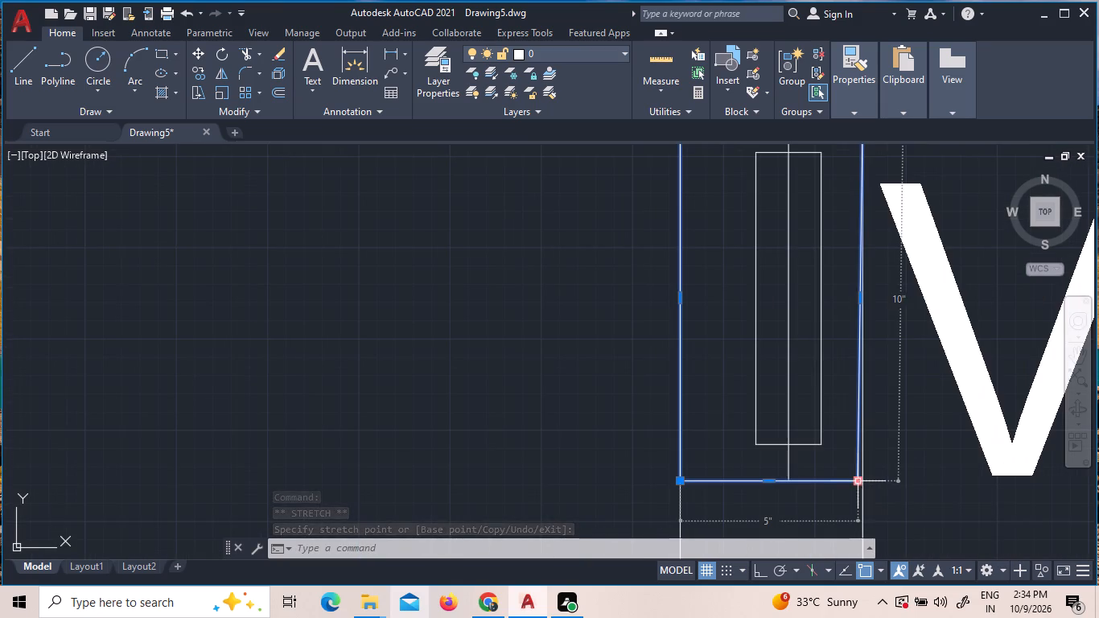
{"action": "left_click", "coordinate": [865, 477]}
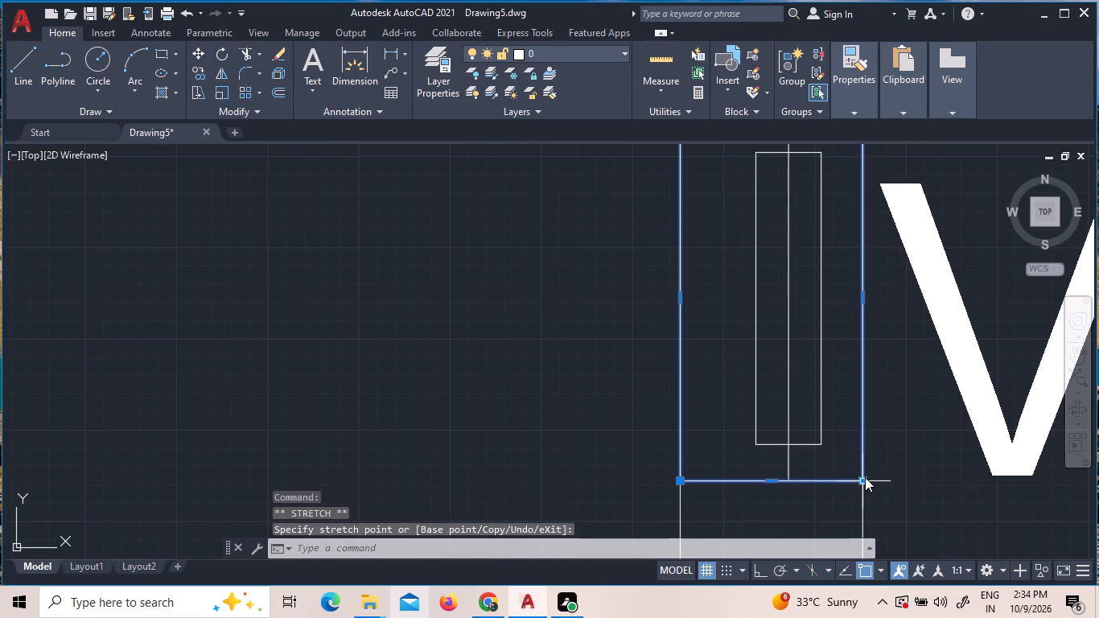
{"action": "scroll", "coordinate": [856, 479], "scroll_direction": "down", "scroll_amount": 3}
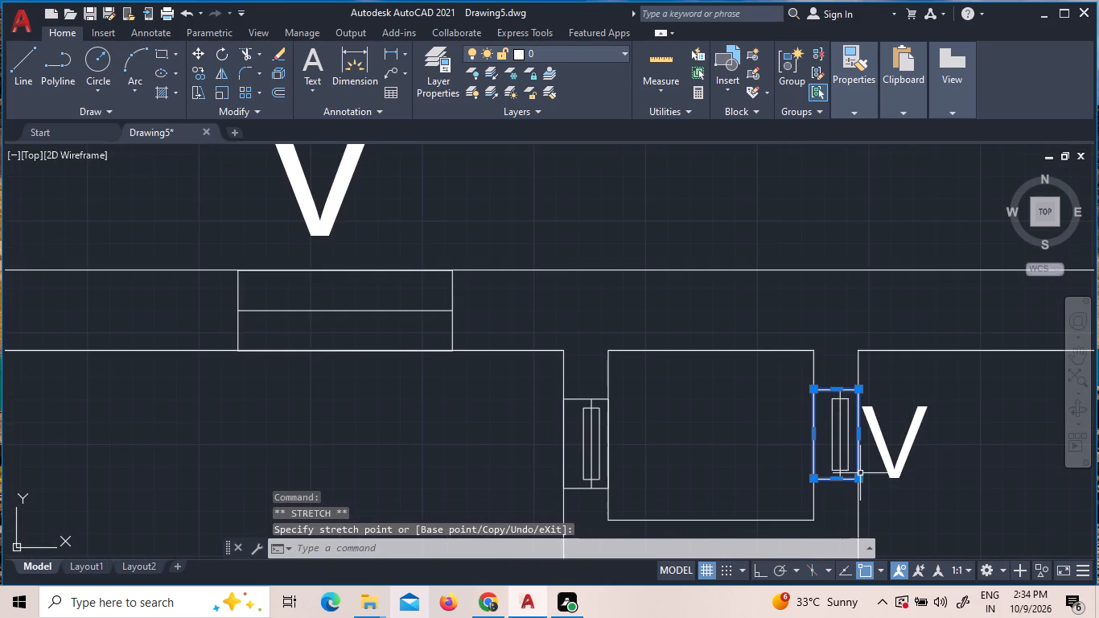
{"action": "key", "text": "Escape"}
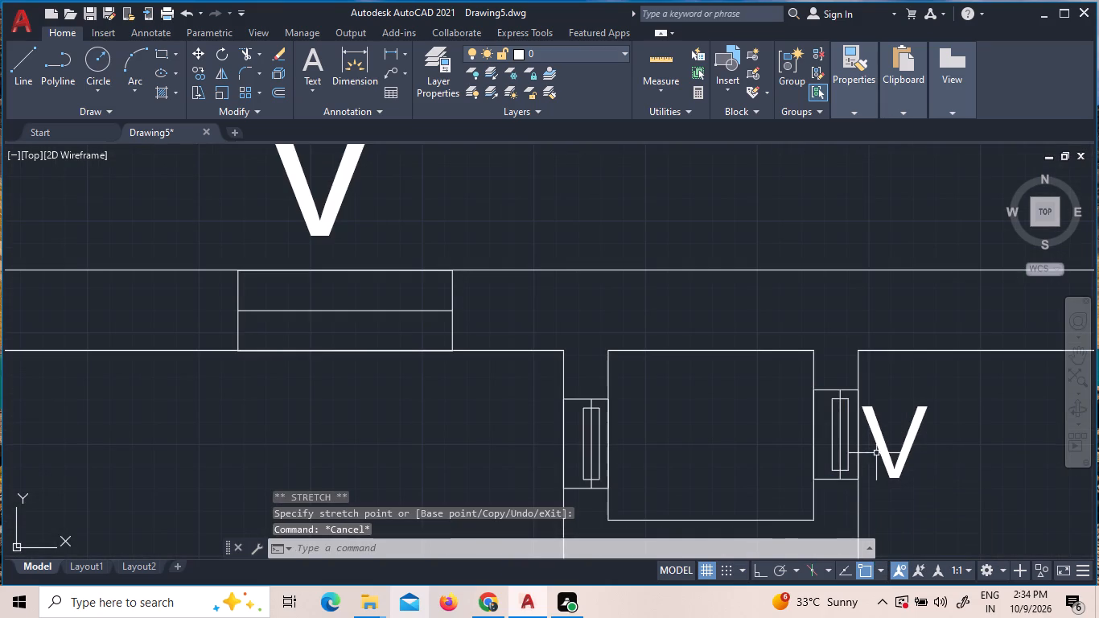
Copy the small V label from the east column's right window symbol to both sides of the column's left window symbol.
{"action": "left_click", "coordinate": [879, 447]}
{"action": "right_click", "coordinate": [878, 447]}
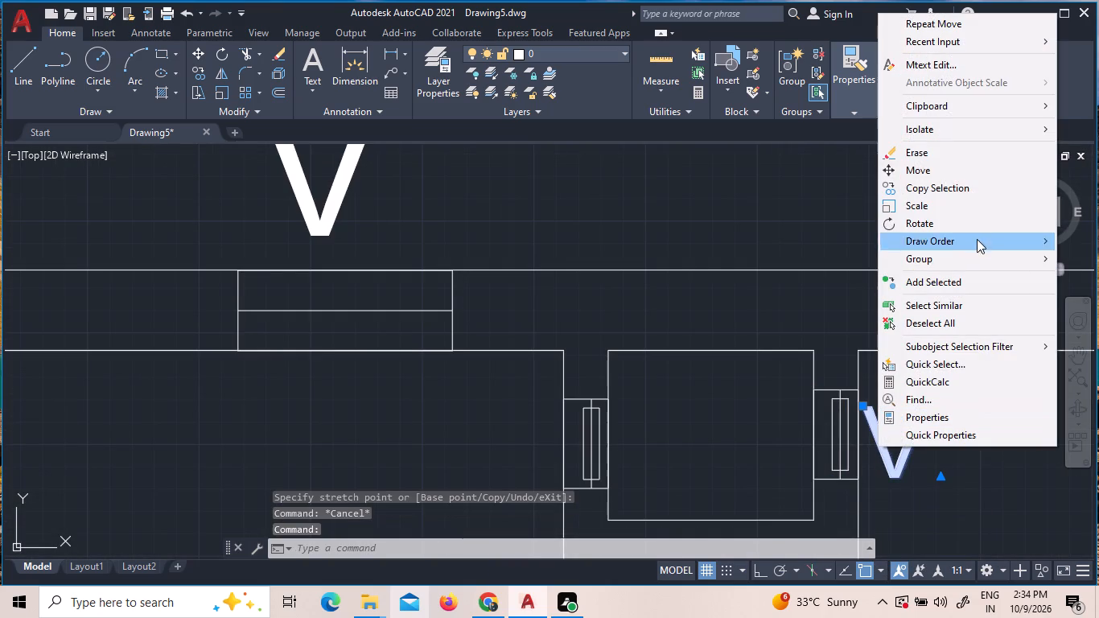
{"action": "left_click", "coordinate": [956, 188]}
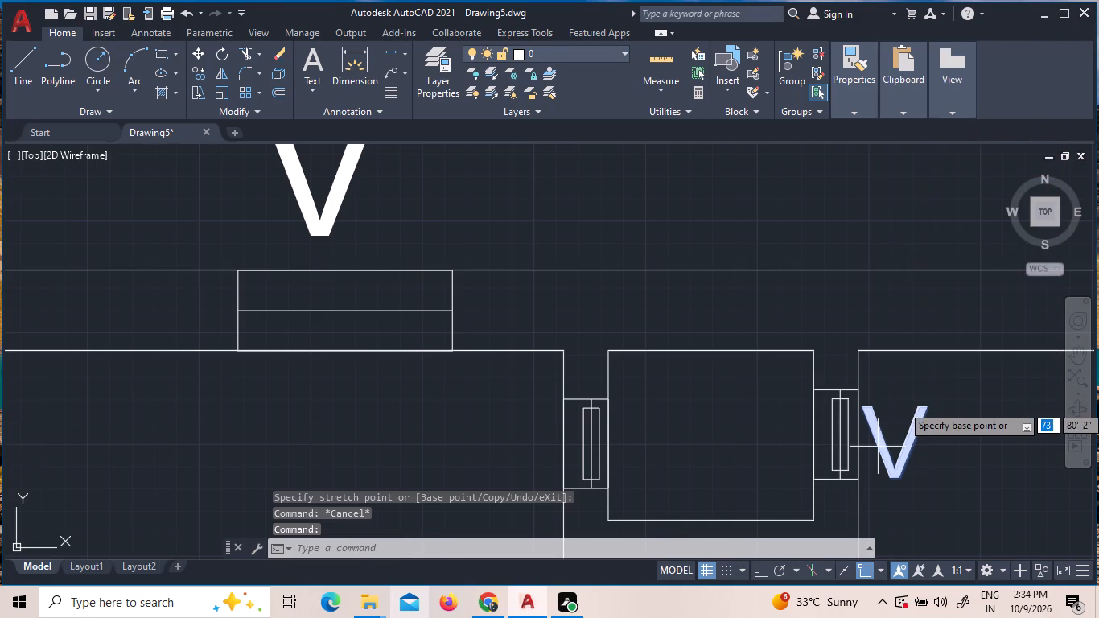
{"action": "left_click", "coordinate": [877, 432]}
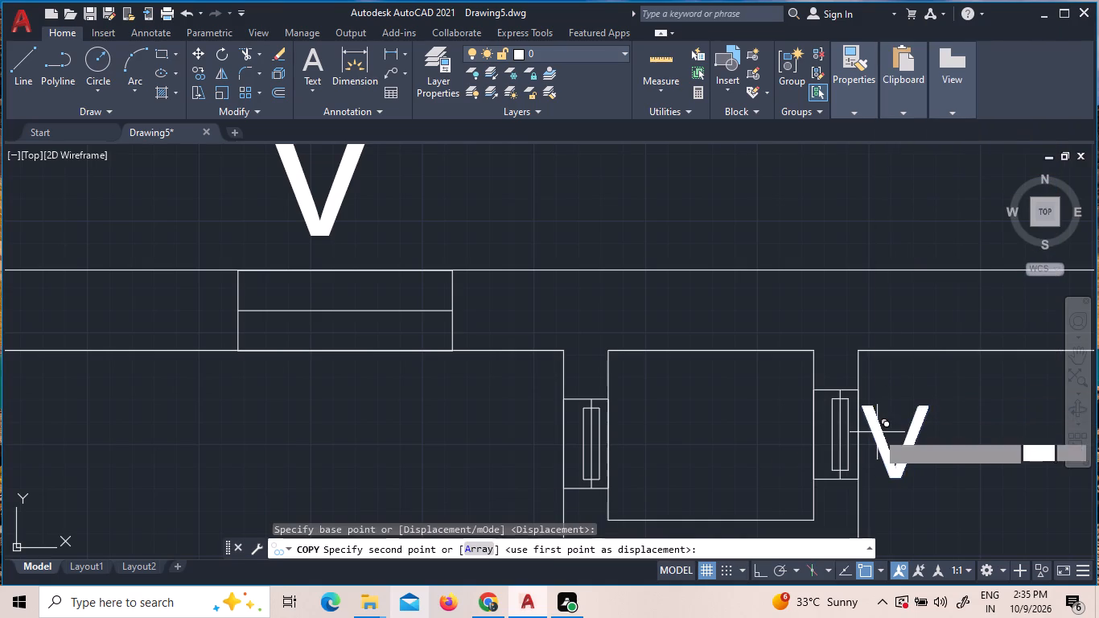
{"action": "left_click", "coordinate": [625, 439]}
{"action": "scroll", "coordinate": [500, 406], "scroll_direction": "down", "scroll_amount": 1}
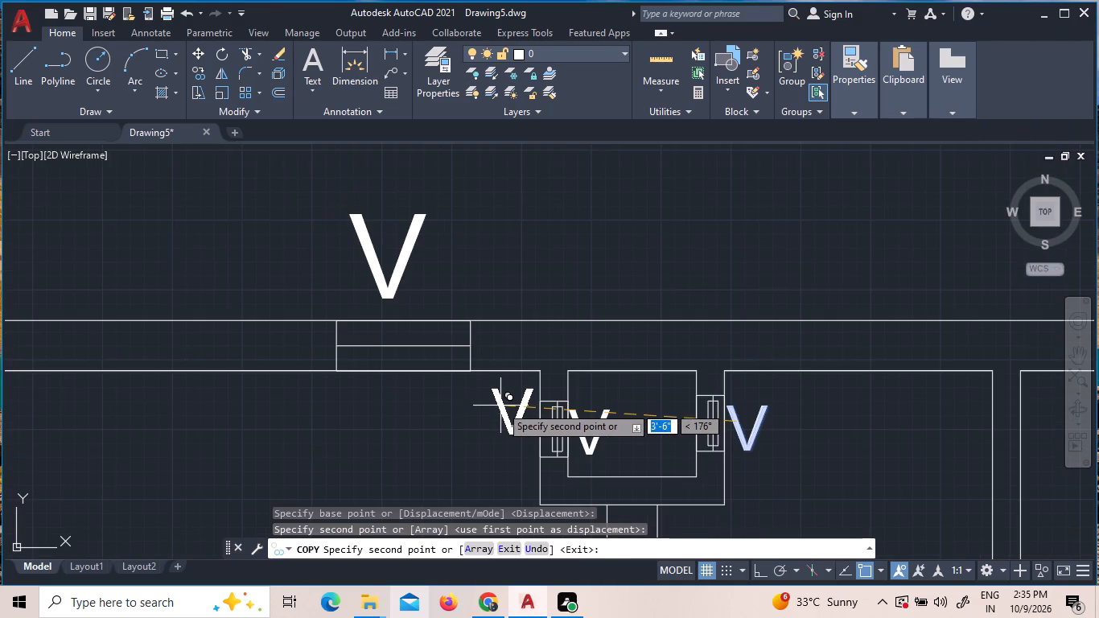
{"action": "left_click", "coordinate": [505, 426]}
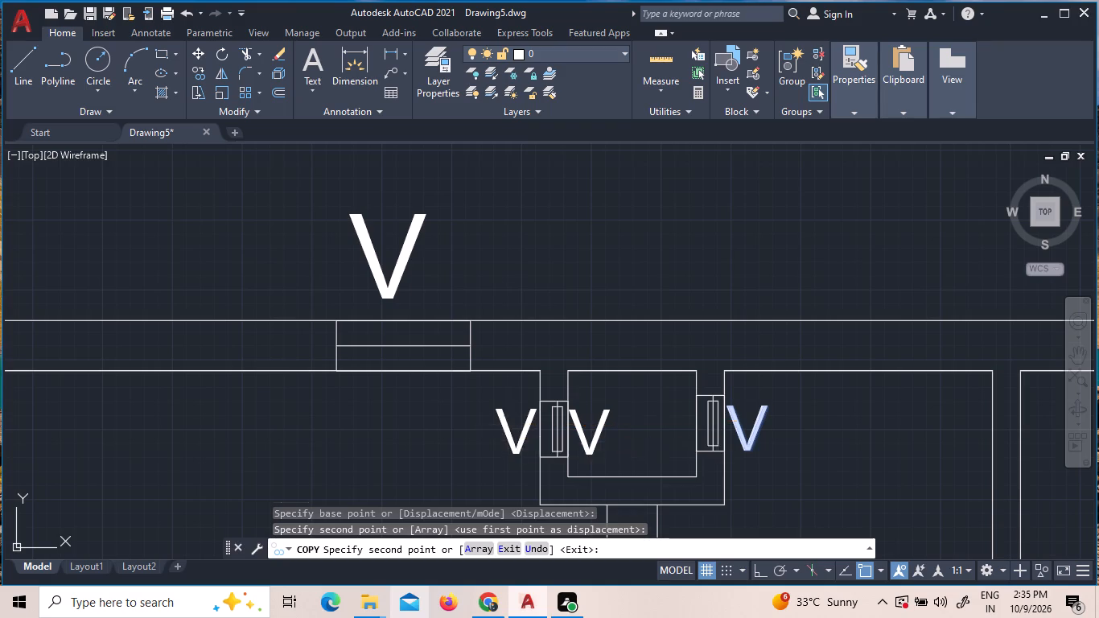
Place further copies of the small V label on the outer sides of the west column's right and left window symbols.
{"action": "scroll", "coordinate": [445, 393], "scroll_direction": "down", "scroll_amount": 4}
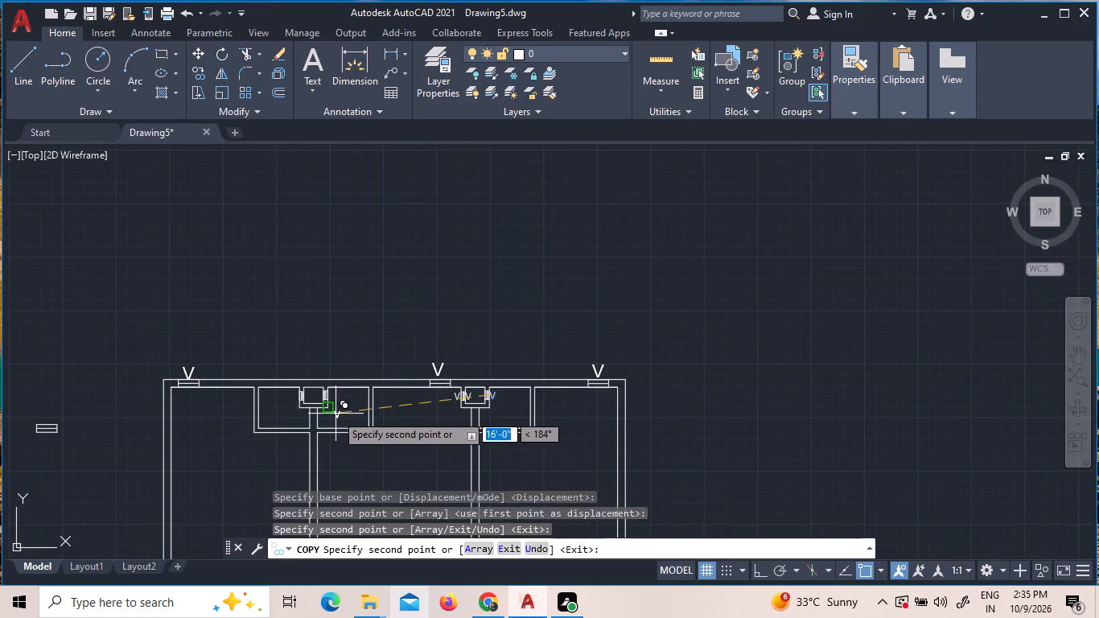
{"action": "scroll", "coordinate": [324, 393], "scroll_direction": "up", "scroll_amount": 4}
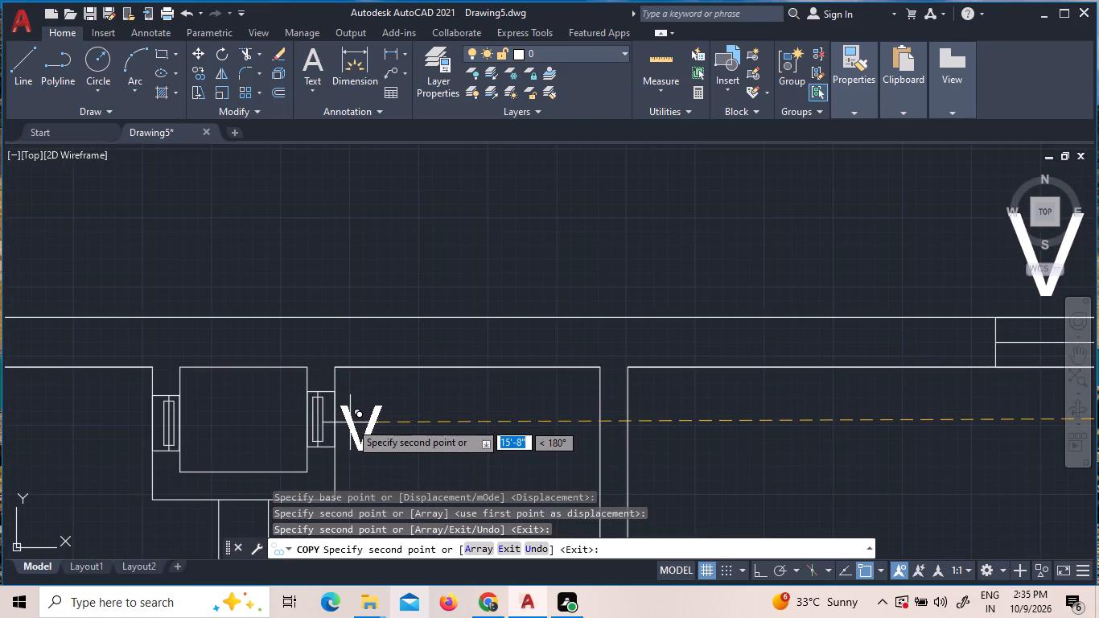
{"action": "left_click", "coordinate": [348, 413]}
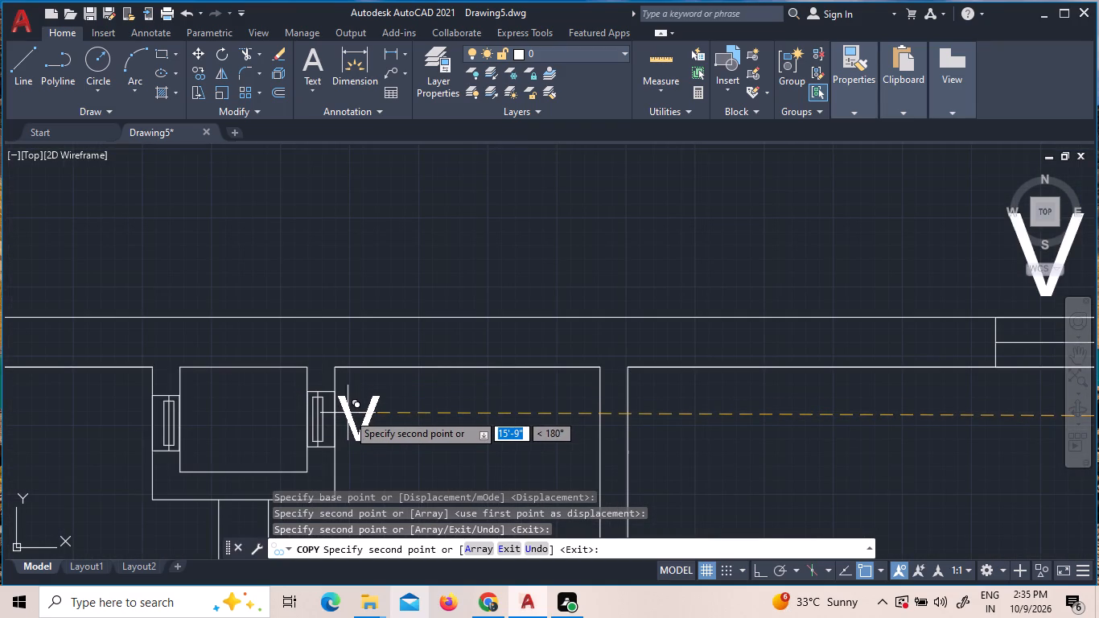
{"action": "left_click", "coordinate": [119, 419]}
{"action": "scroll", "coordinate": [352, 276], "scroll_direction": "down", "scroll_amount": 2}
{"action": "key", "text": "Escape"}
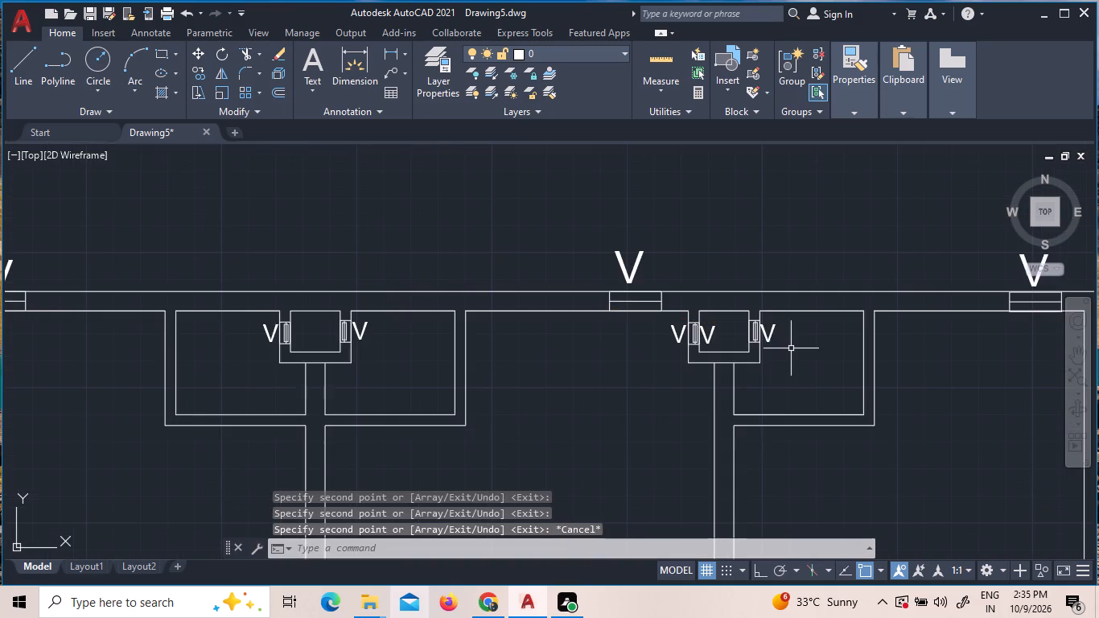
Stretch the upper east corner of the east column's left window symbol's outer rectangle onto the column's inner line.
{"action": "scroll", "coordinate": [722, 319], "scroll_direction": "up", "scroll_amount": 2}
{"action": "scroll", "coordinate": [810, 314], "scroll_direction": "up", "scroll_amount": 4}
{"action": "scroll", "coordinate": [864, 407], "scroll_direction": "up", "scroll_amount": 2}
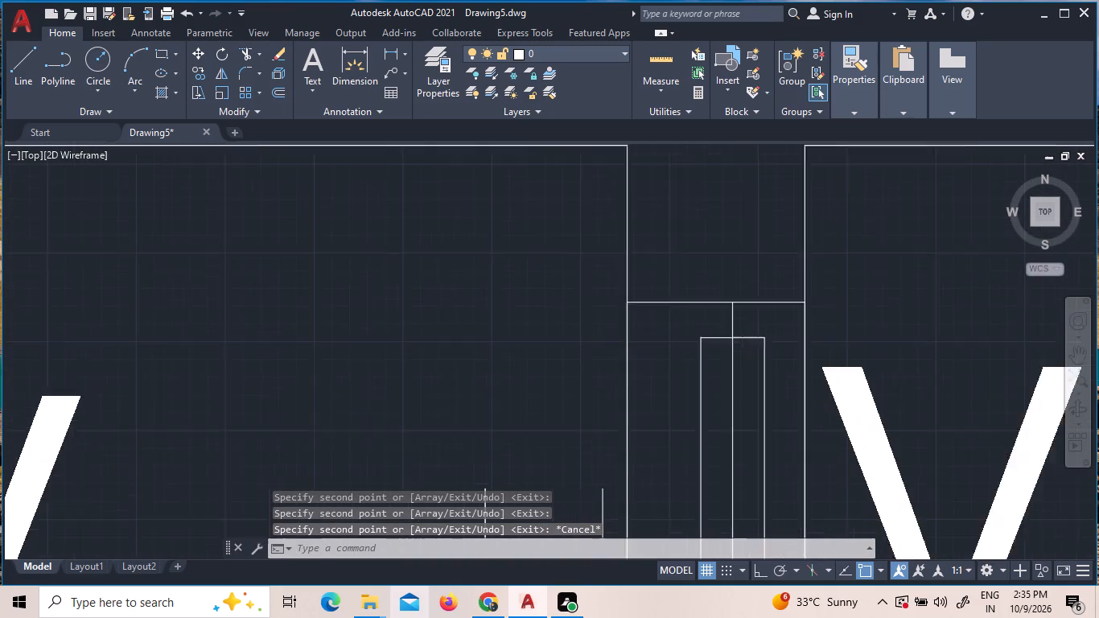
{"action": "scroll", "coordinate": [743, 360], "scroll_direction": "down", "scroll_amount": 3}
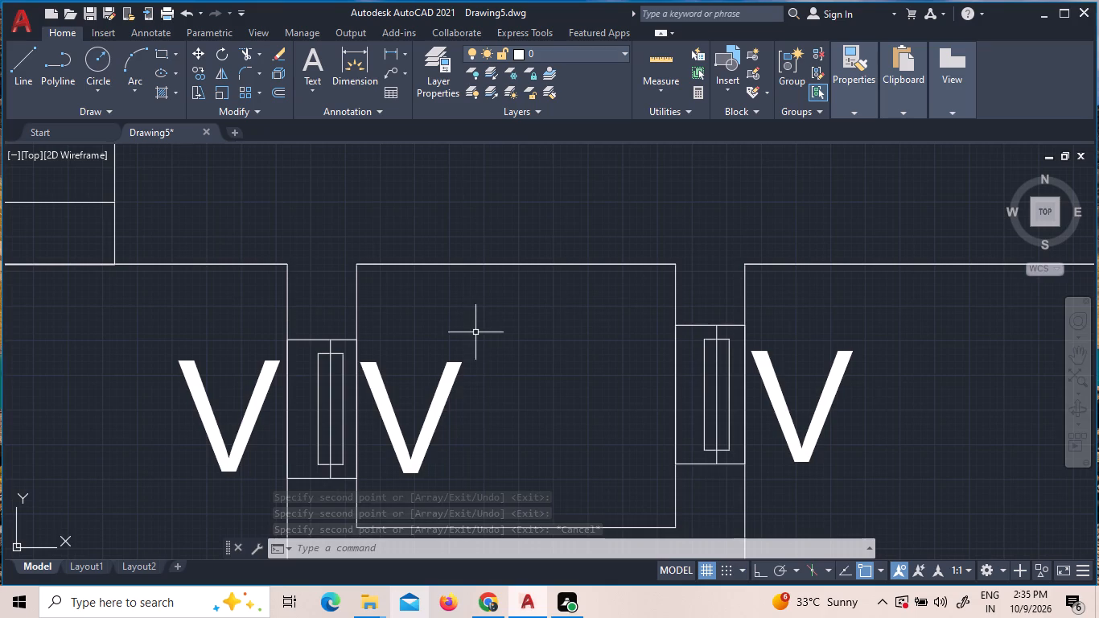
{"action": "scroll", "coordinate": [356, 369], "scroll_direction": "up", "scroll_amount": 7}
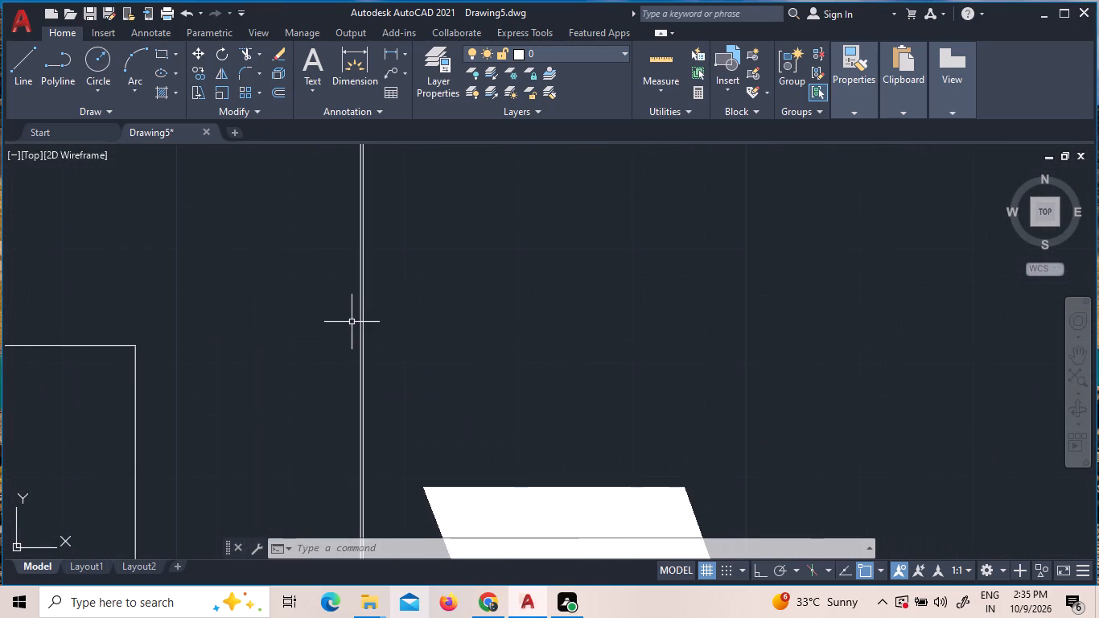
{"action": "scroll", "coordinate": [401, 405], "scroll_direction": "down", "scroll_amount": 3}
{"action": "scroll", "coordinate": [388, 345], "scroll_direction": "up", "scroll_amount": 4}
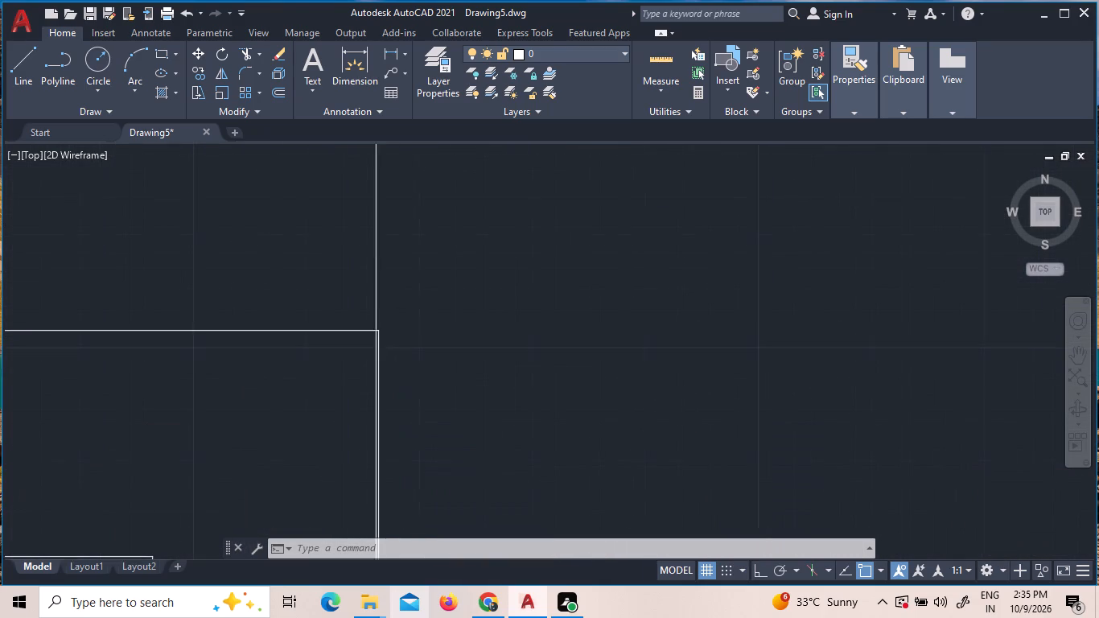
{"action": "scroll", "coordinate": [361, 342], "scroll_direction": "up", "scroll_amount": 3}
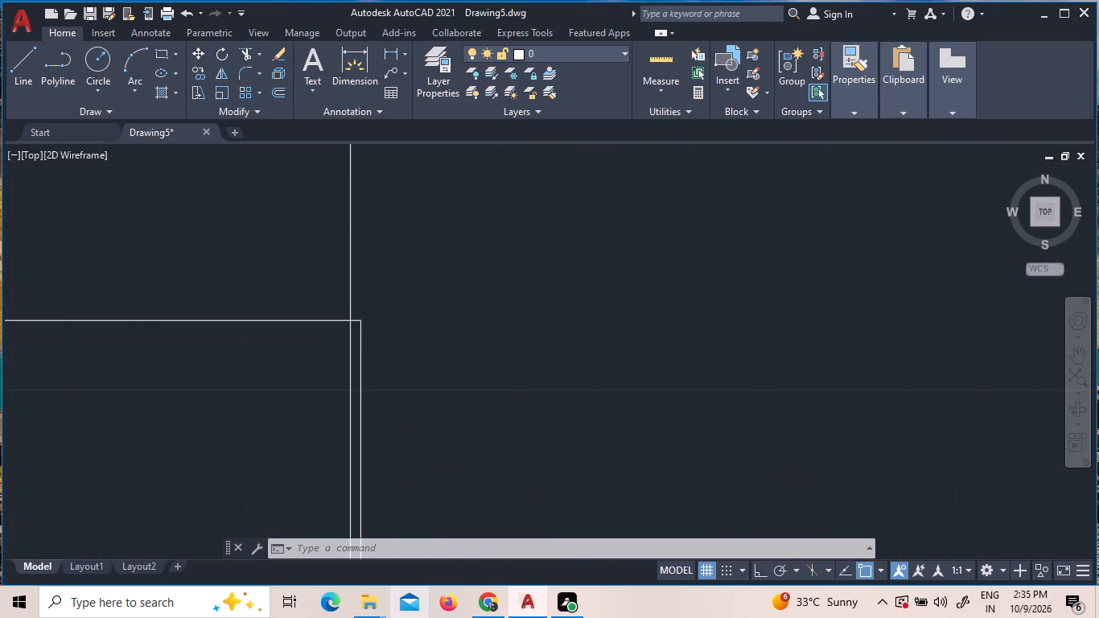
{"action": "left_click", "coordinate": [360, 308]}
{"action": "left_click", "coordinate": [360, 308]}
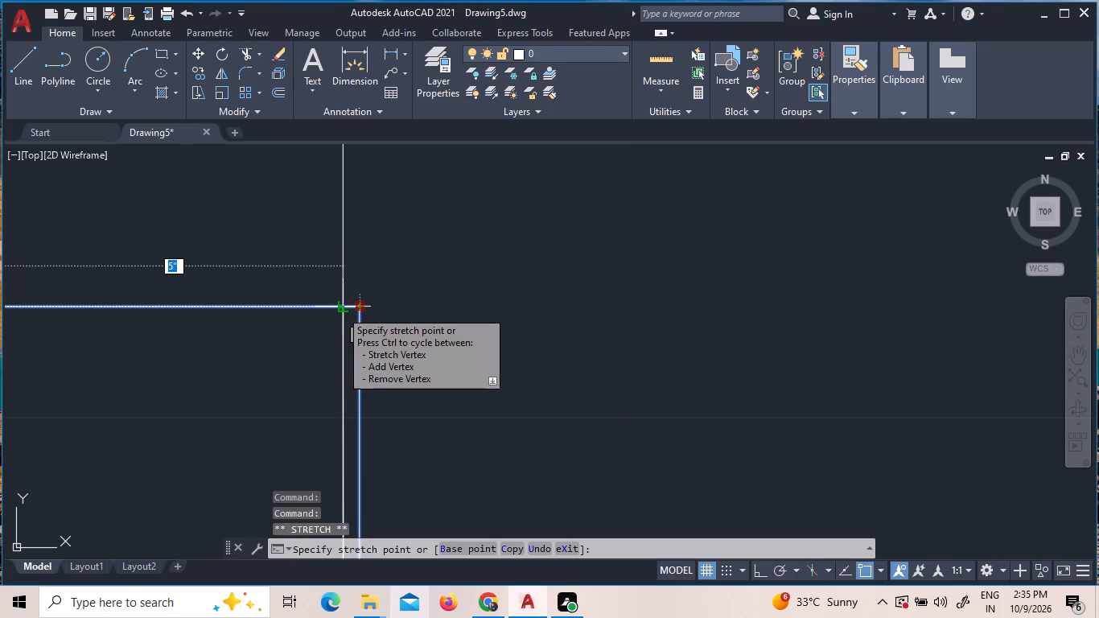
{"action": "left_click", "coordinate": [340, 310]}
{"action": "scroll", "coordinate": [365, 299], "scroll_direction": "down", "scroll_amount": 4}
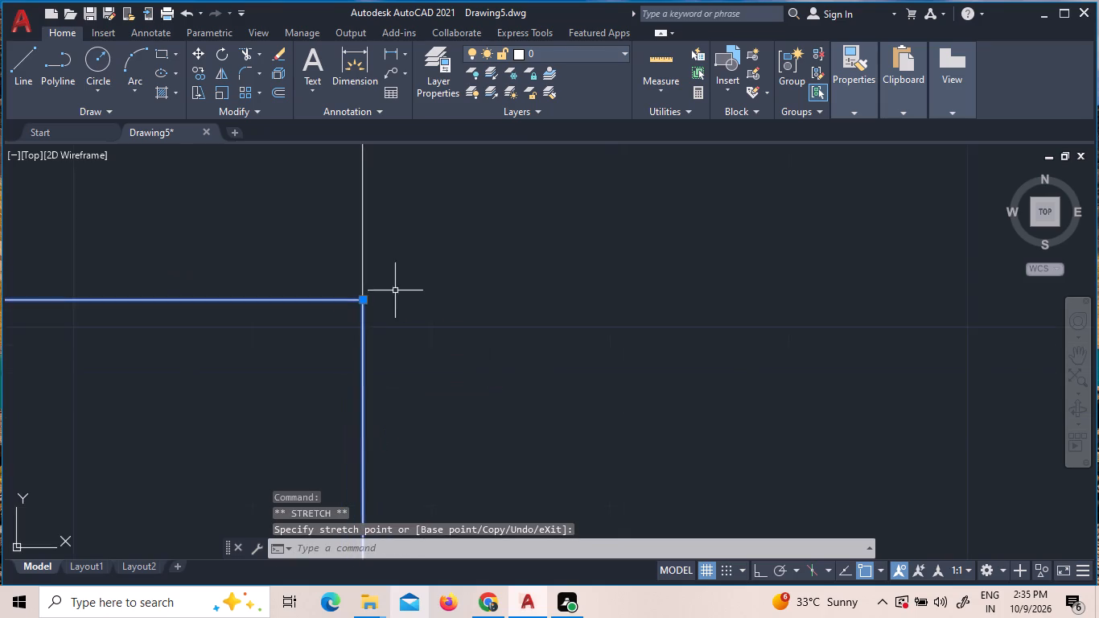
{"action": "scroll", "coordinate": [409, 286], "scroll_direction": "down", "scroll_amount": 5}
{"action": "right_click", "coordinate": [423, 286]}
{"action": "scroll", "coordinate": [423, 286], "scroll_direction": "down", "scroll_amount": 3}
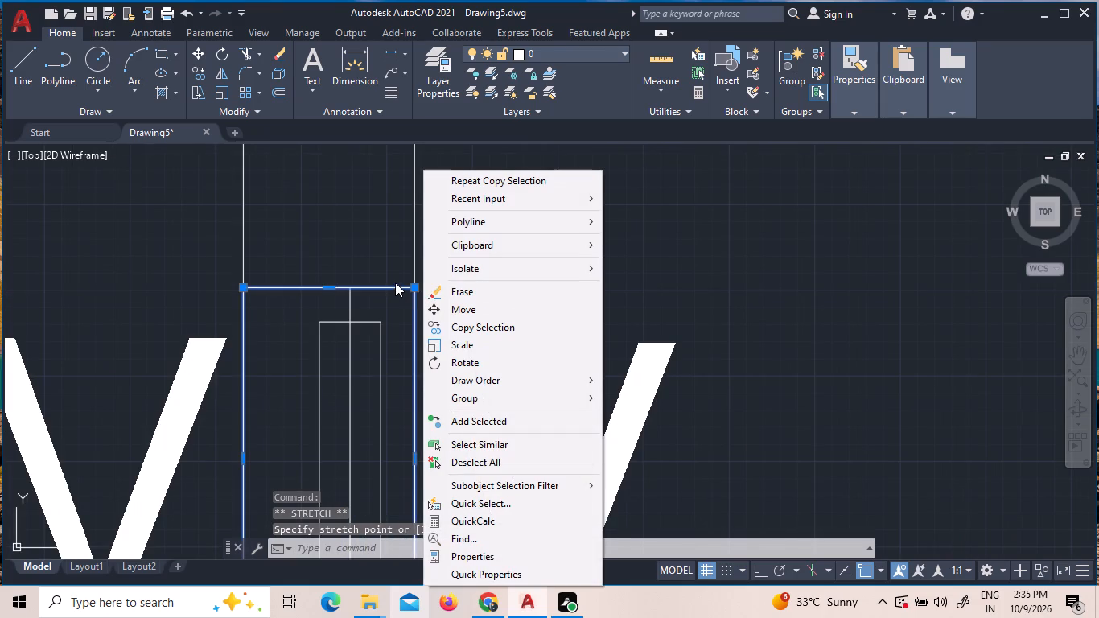
{"action": "scroll", "coordinate": [395, 282], "scroll_direction": "down", "scroll_amount": 6}
{"action": "left_click", "coordinate": [389, 311]}
{"action": "left_click", "coordinate": [389, 311]}
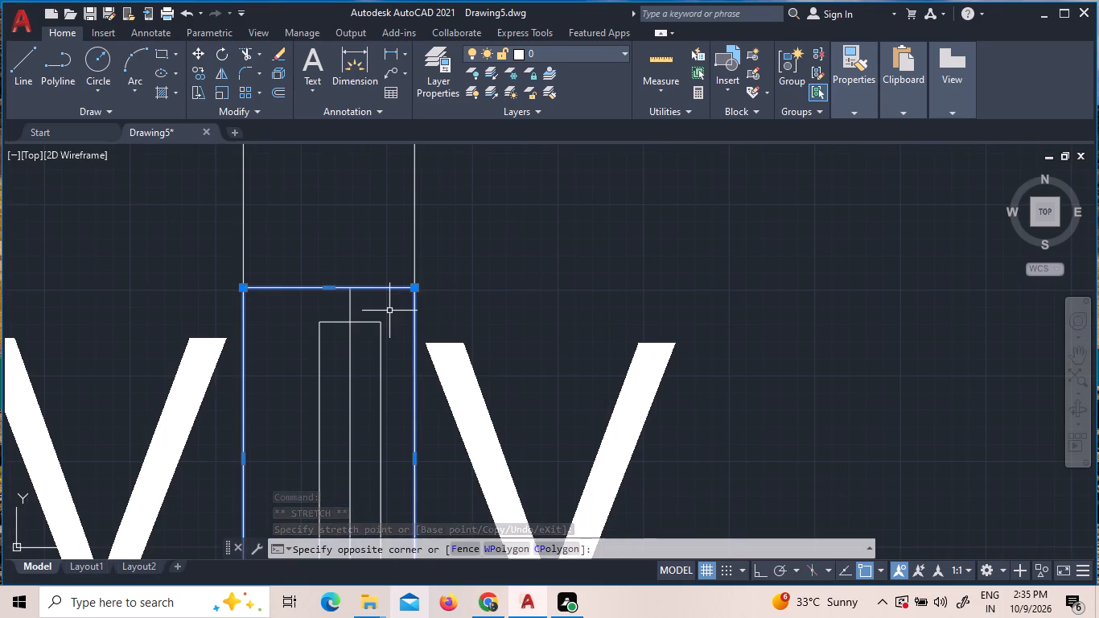
{"action": "key", "text": "Escape"}
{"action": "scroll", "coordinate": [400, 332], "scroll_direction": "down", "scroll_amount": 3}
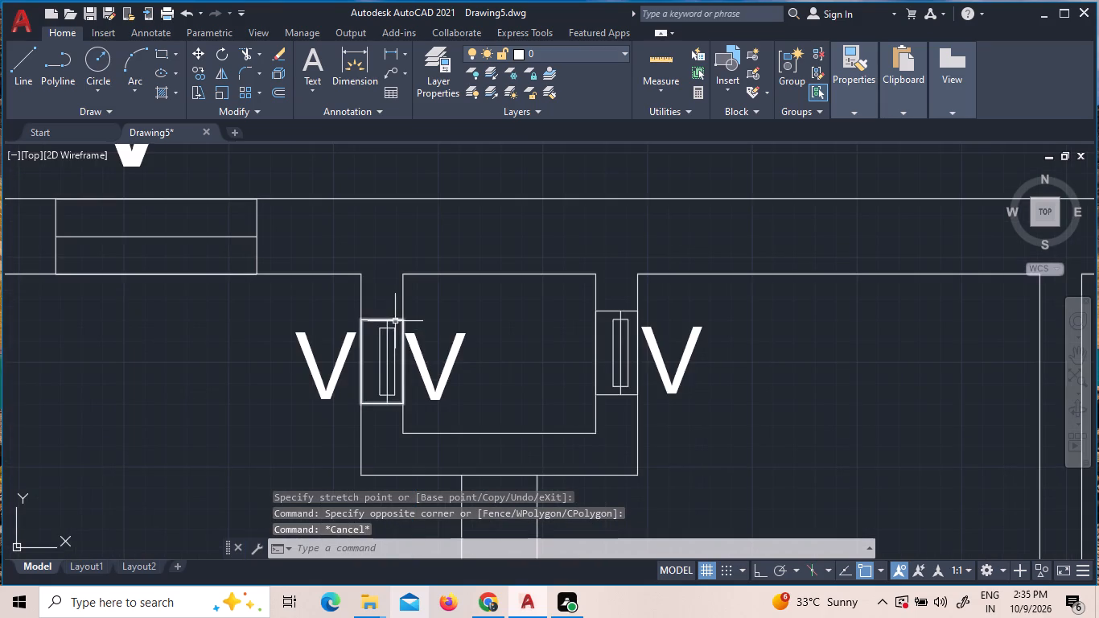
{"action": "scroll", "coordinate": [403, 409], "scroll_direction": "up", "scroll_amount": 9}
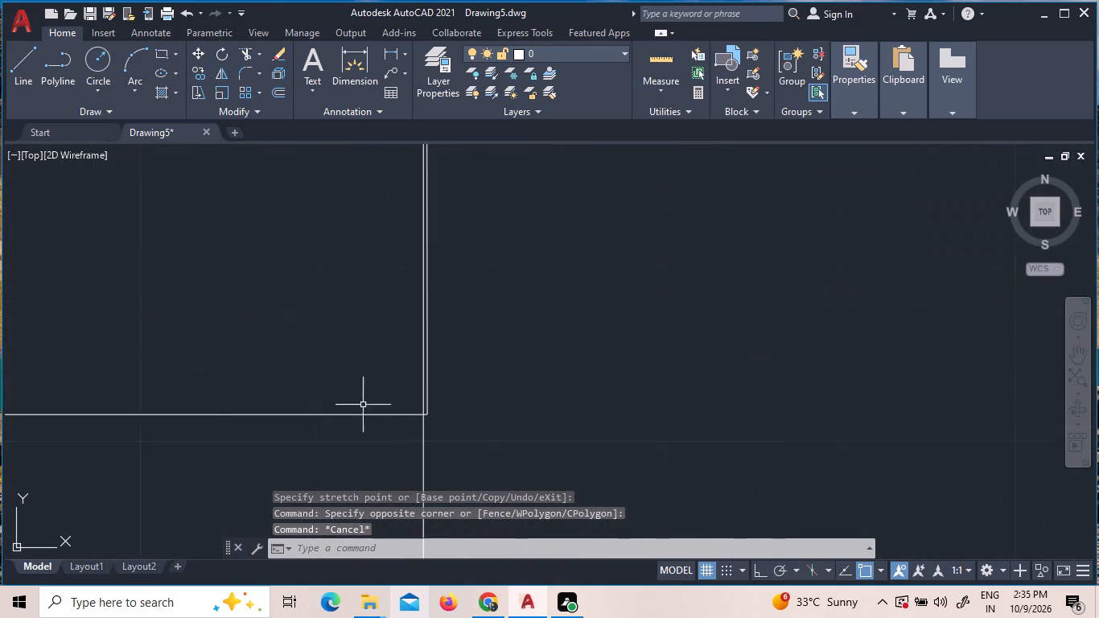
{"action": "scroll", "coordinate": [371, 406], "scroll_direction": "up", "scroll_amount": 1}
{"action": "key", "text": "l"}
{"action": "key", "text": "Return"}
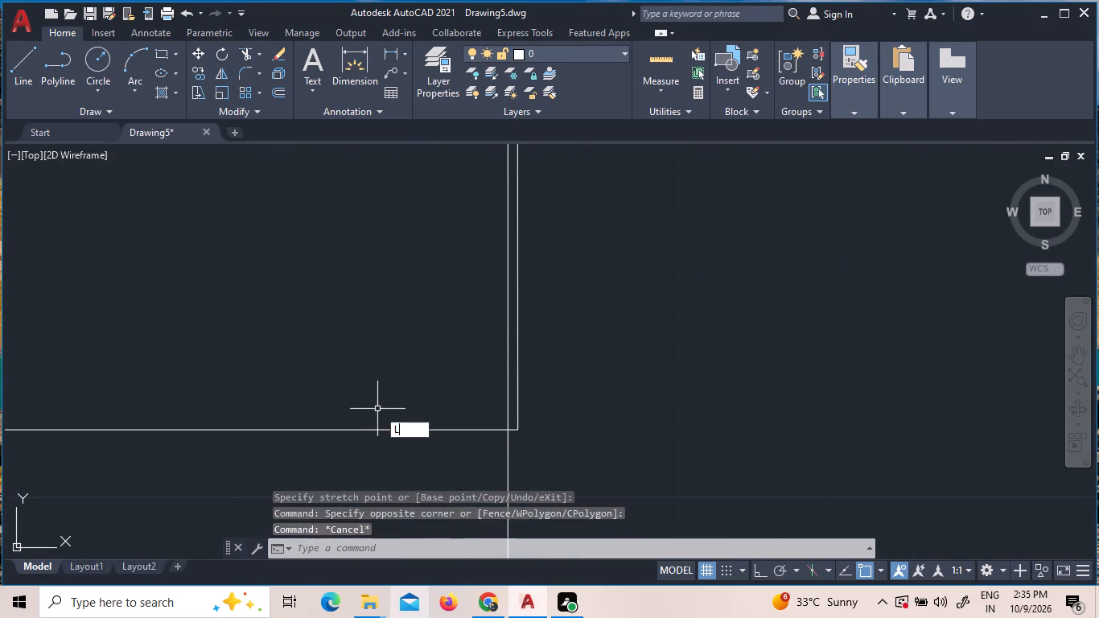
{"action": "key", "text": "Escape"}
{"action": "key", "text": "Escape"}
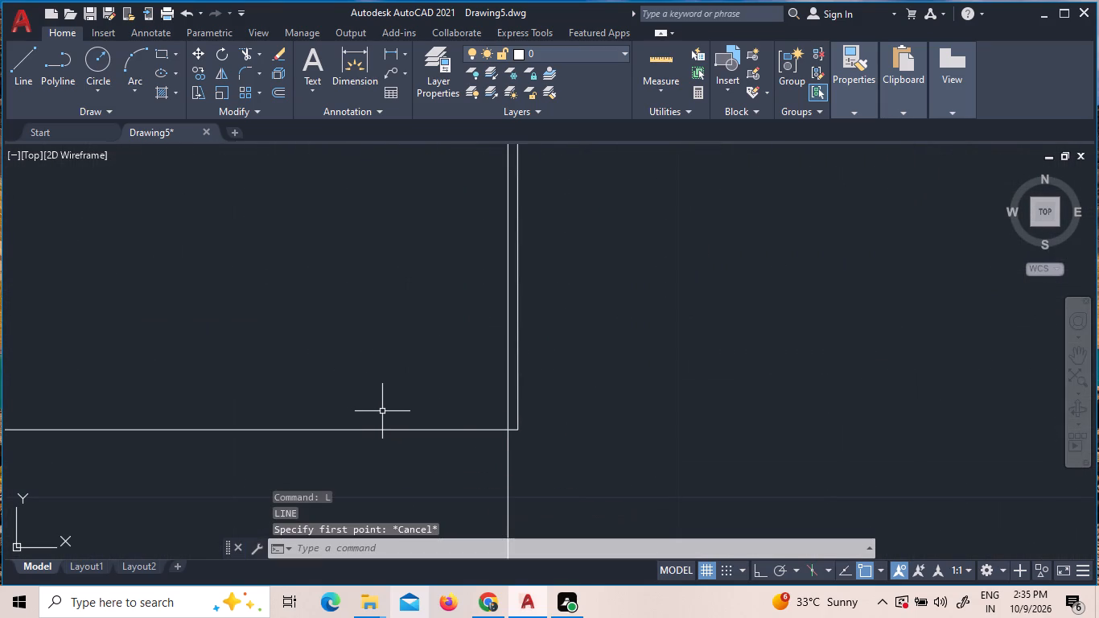
Stretch the lower east corner of the same outer window rectangle onto the column's inner line.
{"action": "scroll", "coordinate": [513, 424], "scroll_direction": "up", "scroll_amount": 3}
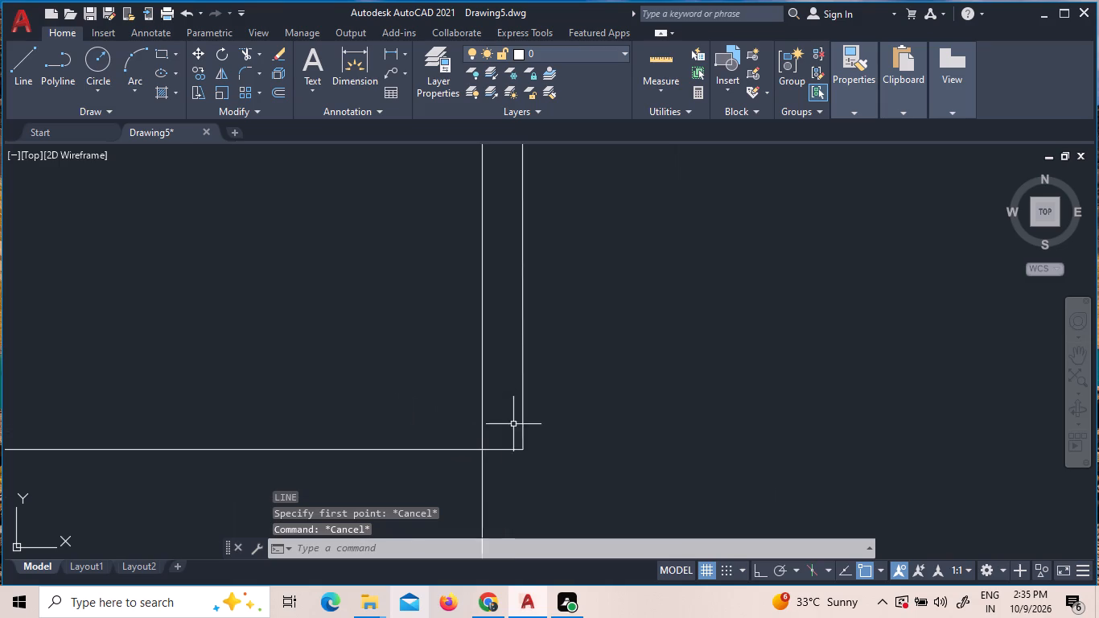
{"action": "left_click", "coordinate": [521, 451]}
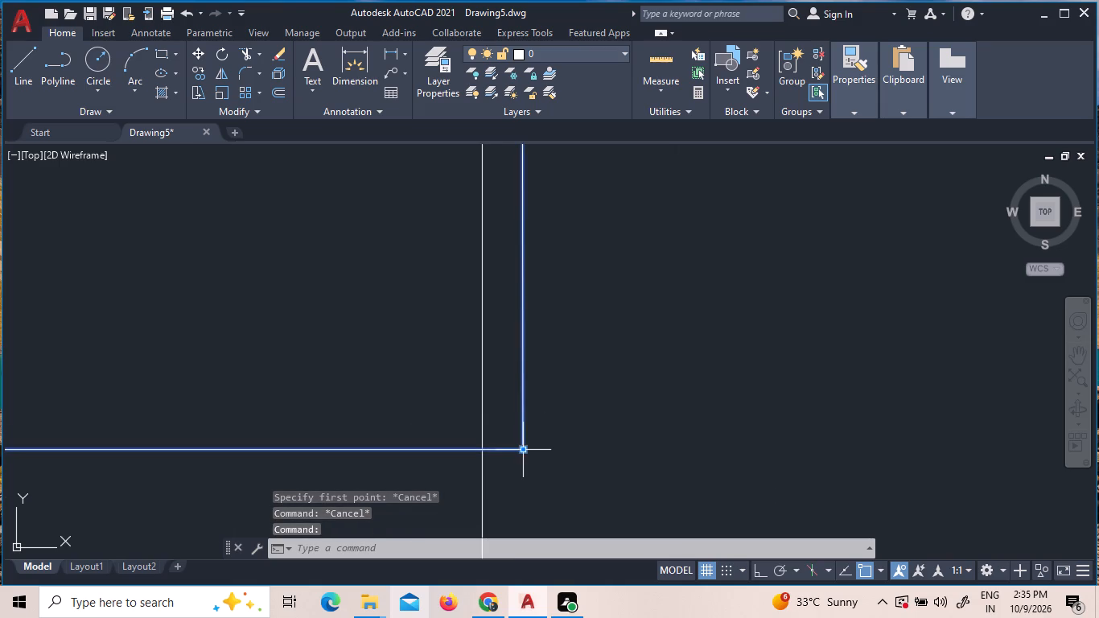
{"action": "left_click", "coordinate": [524, 449]}
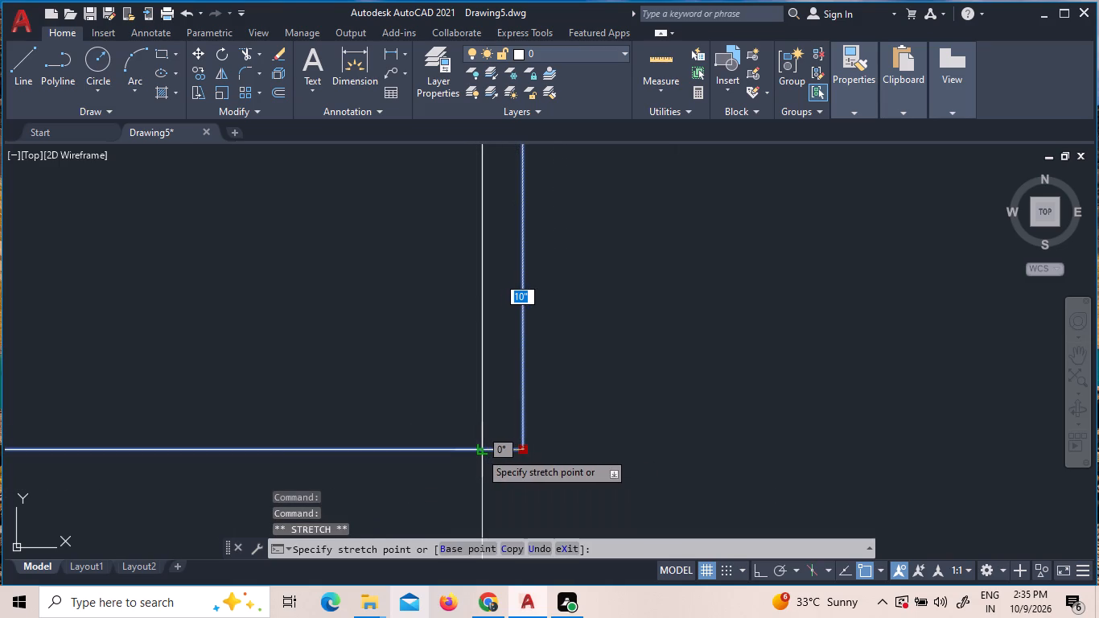
{"action": "left_click", "coordinate": [480, 451]}
{"action": "scroll", "coordinate": [516, 479], "scroll_direction": "down", "scroll_amount": 1}
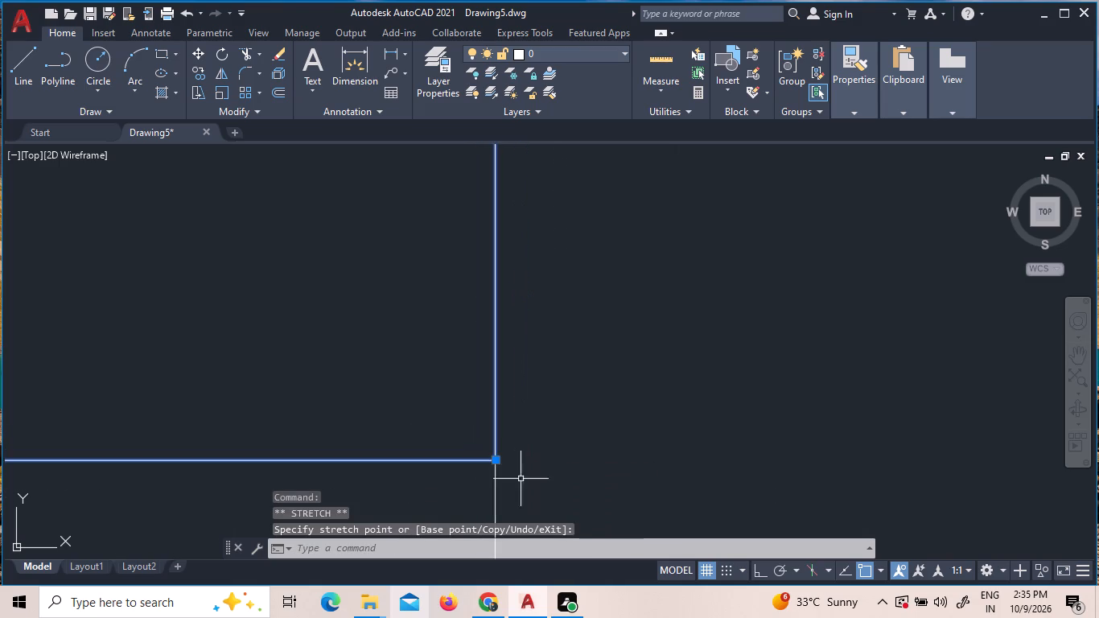
{"action": "scroll", "coordinate": [537, 476], "scroll_direction": "down", "scroll_amount": 6}
{"action": "scroll", "coordinate": [397, 456], "scroll_direction": "down", "scroll_amount": 2}
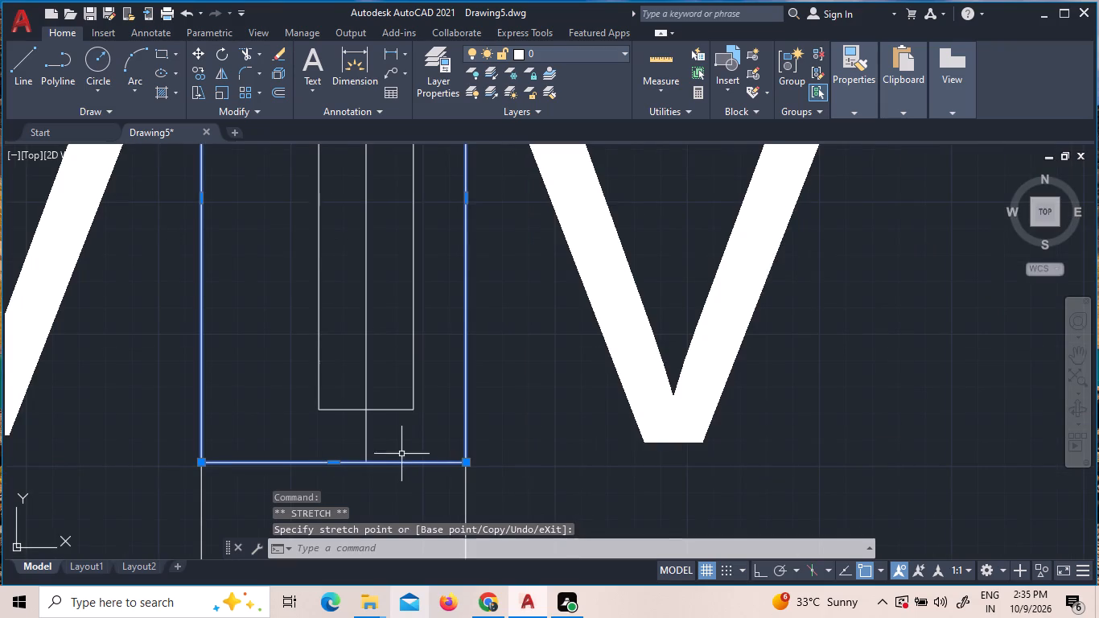
Examine how the lower west corner of the east column's left window rectangle meets the column's outer line.
{"action": "scroll", "coordinate": [191, 470], "scroll_direction": "up", "scroll_amount": 5}
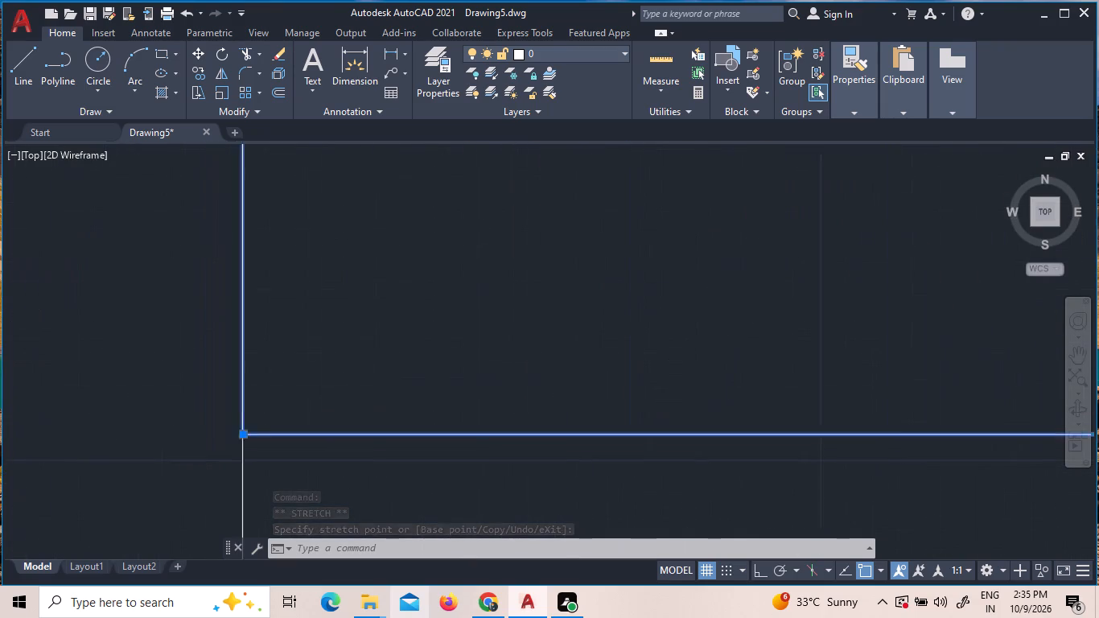
{"action": "scroll", "coordinate": [202, 462], "scroll_direction": "up", "scroll_amount": 2}
{"action": "scroll", "coordinate": [364, 345], "scroll_direction": "up", "scroll_amount": 6}
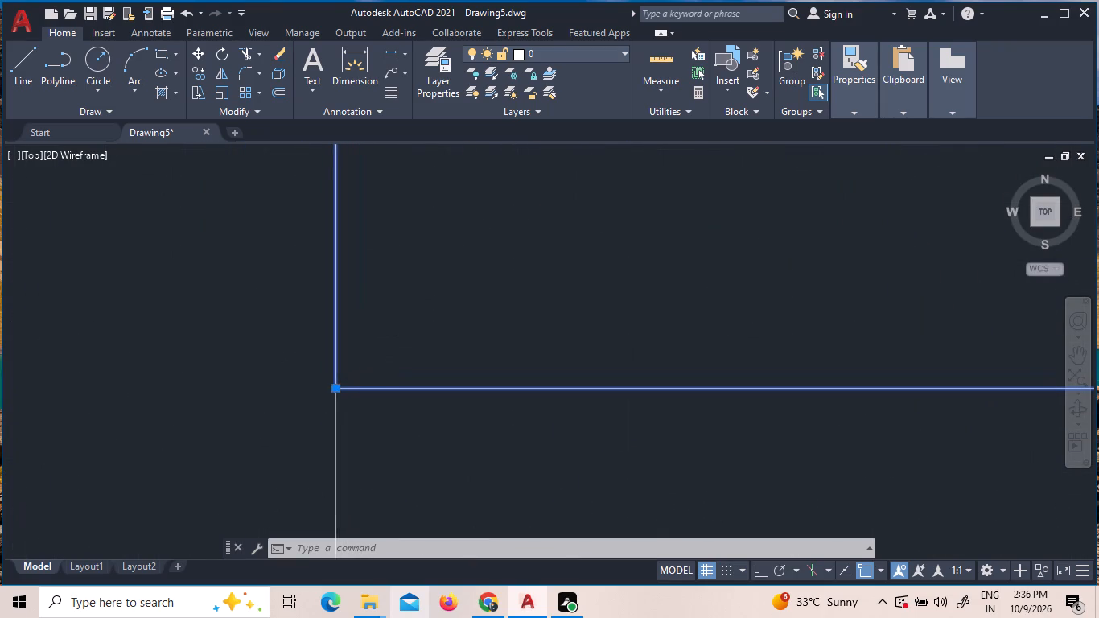
{"action": "scroll", "coordinate": [298, 398], "scroll_direction": "up", "scroll_amount": 6}
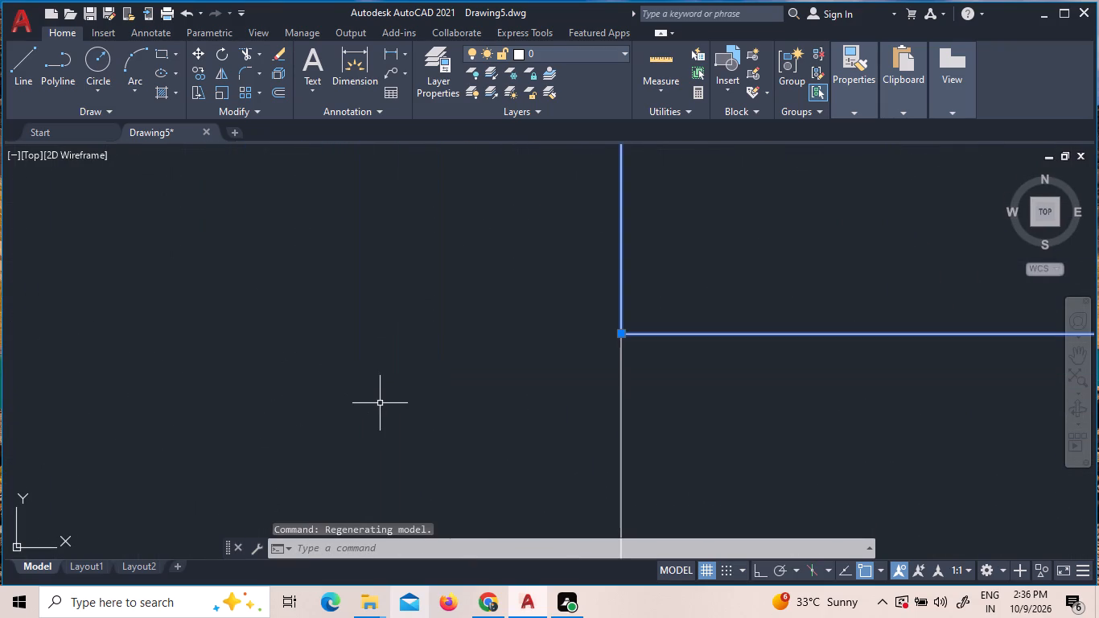
{"action": "scroll", "coordinate": [380, 406], "scroll_direction": "down", "scroll_amount": 16}
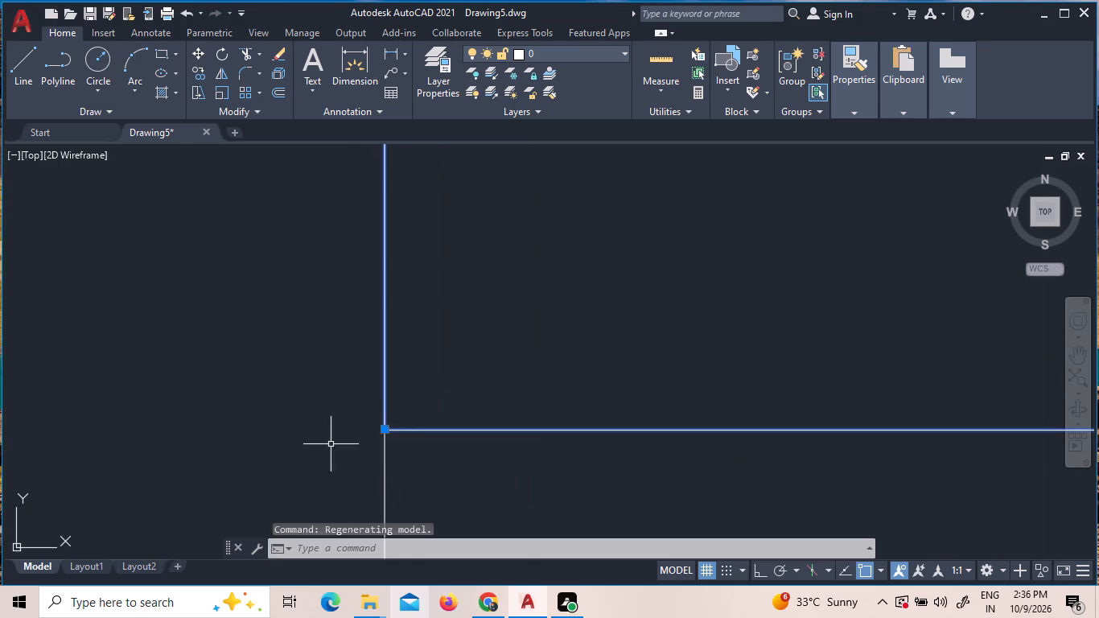
{"action": "scroll", "coordinate": [323, 447], "scroll_direction": "down", "scroll_amount": 17}
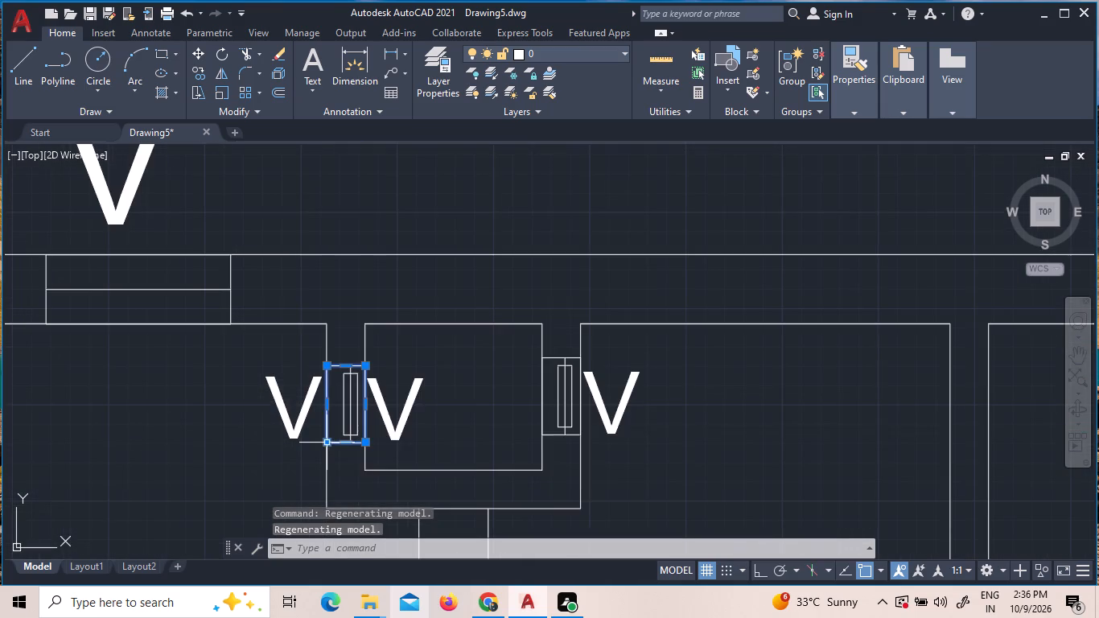
{"action": "scroll", "coordinate": [329, 443], "scroll_direction": "down", "scroll_amount": 2}
{"action": "scroll", "coordinate": [218, 424], "scroll_direction": "down", "scroll_amount": 4}
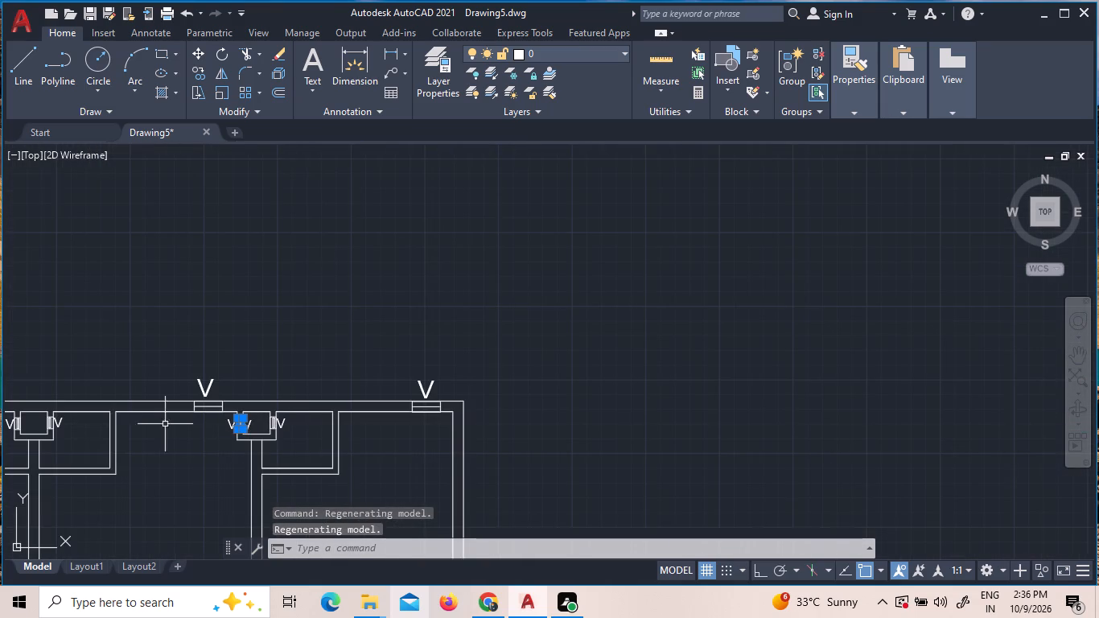
Stretch the lower west corner of the west column's right window symbol's outer rectangle onto the column's inner line.
{"action": "scroll", "coordinate": [39, 422], "scroll_direction": "up", "scroll_amount": 5}
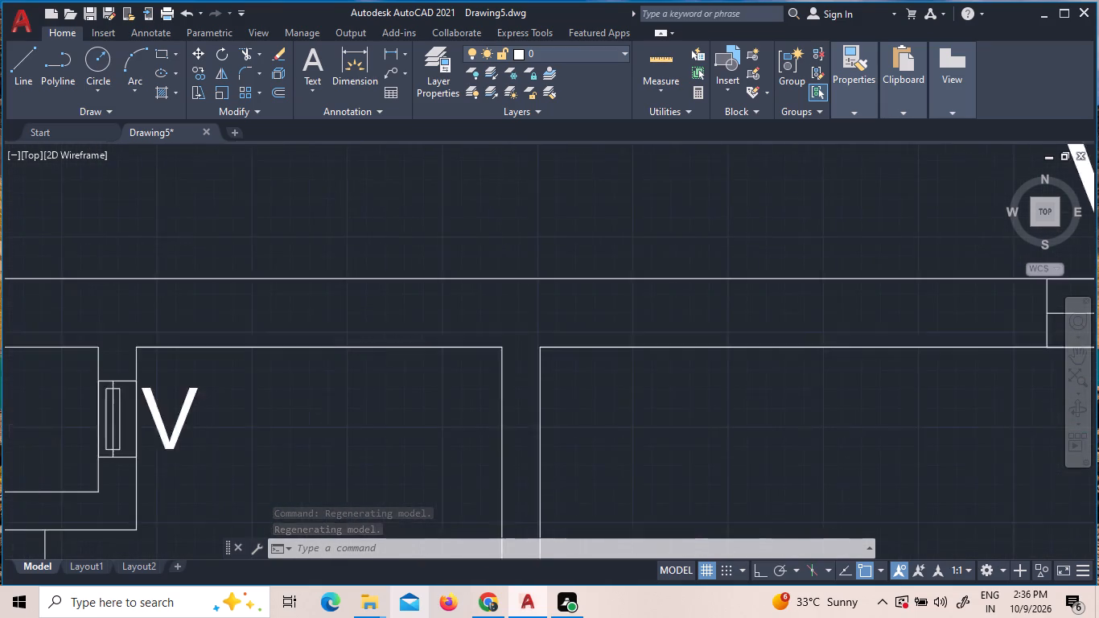
{"action": "scroll", "coordinate": [136, 480], "scroll_direction": "up", "scroll_amount": 7}
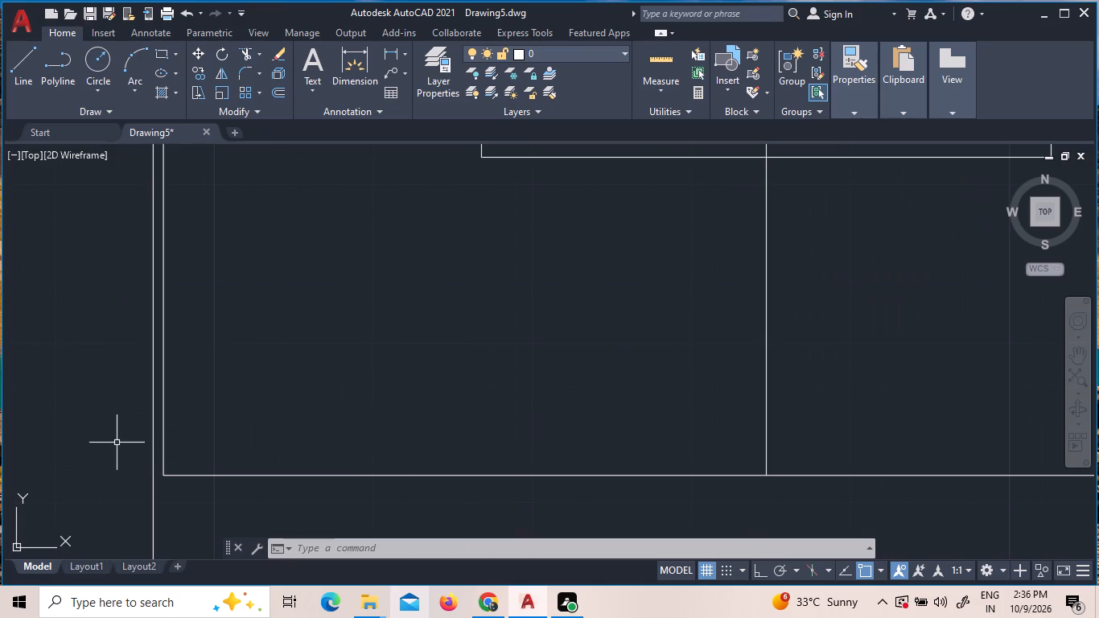
{"action": "left_click", "coordinate": [165, 476]}
{"action": "left_click", "coordinate": [165, 476]}
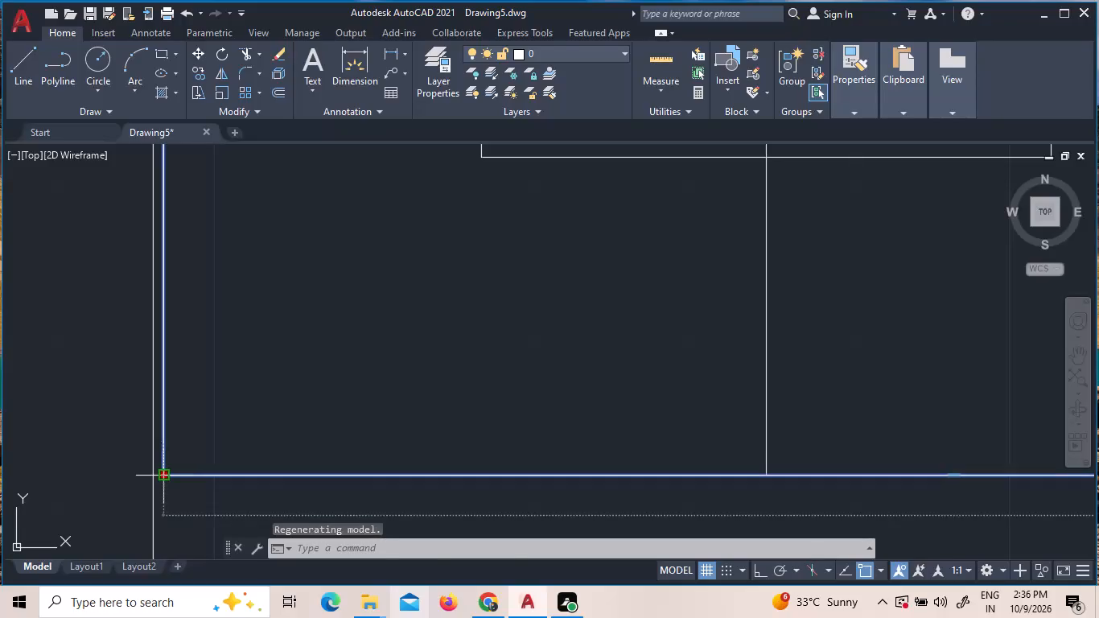
{"action": "scroll", "coordinate": [153, 480], "scroll_direction": "up", "scroll_amount": 5}
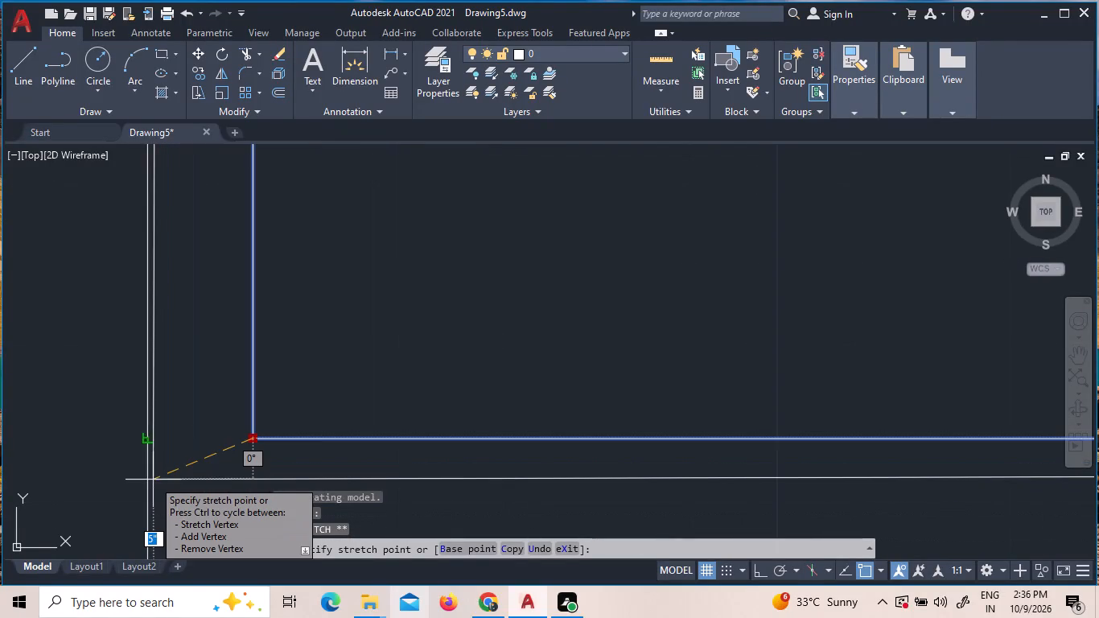
{"action": "scroll", "coordinate": [153, 480], "scroll_direction": "up", "scroll_amount": 1}
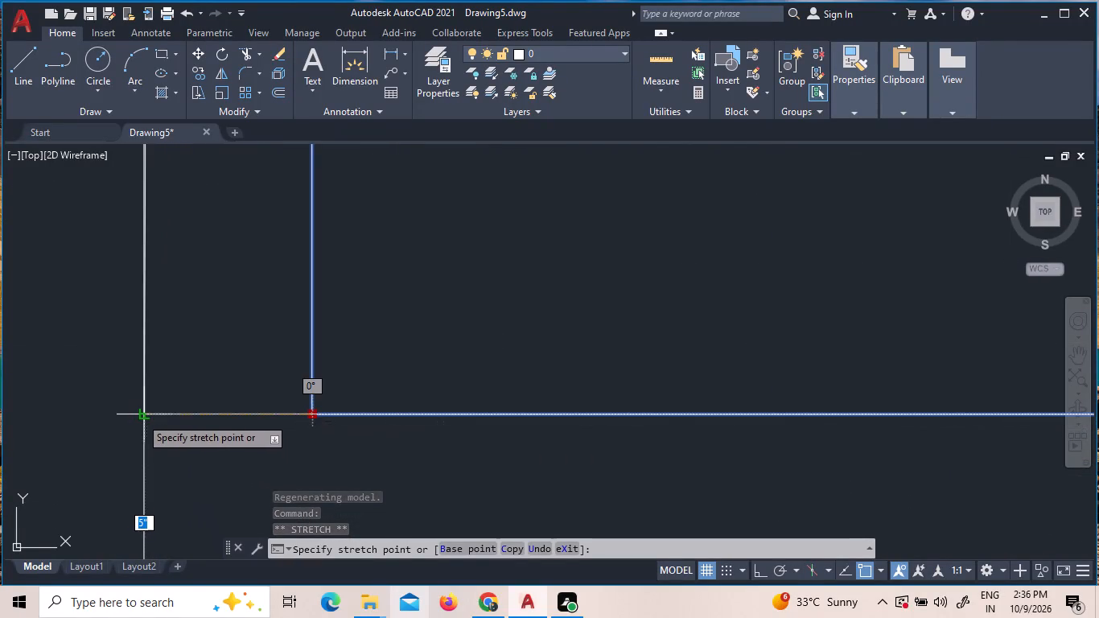
{"action": "left_click", "coordinate": [140, 417]}
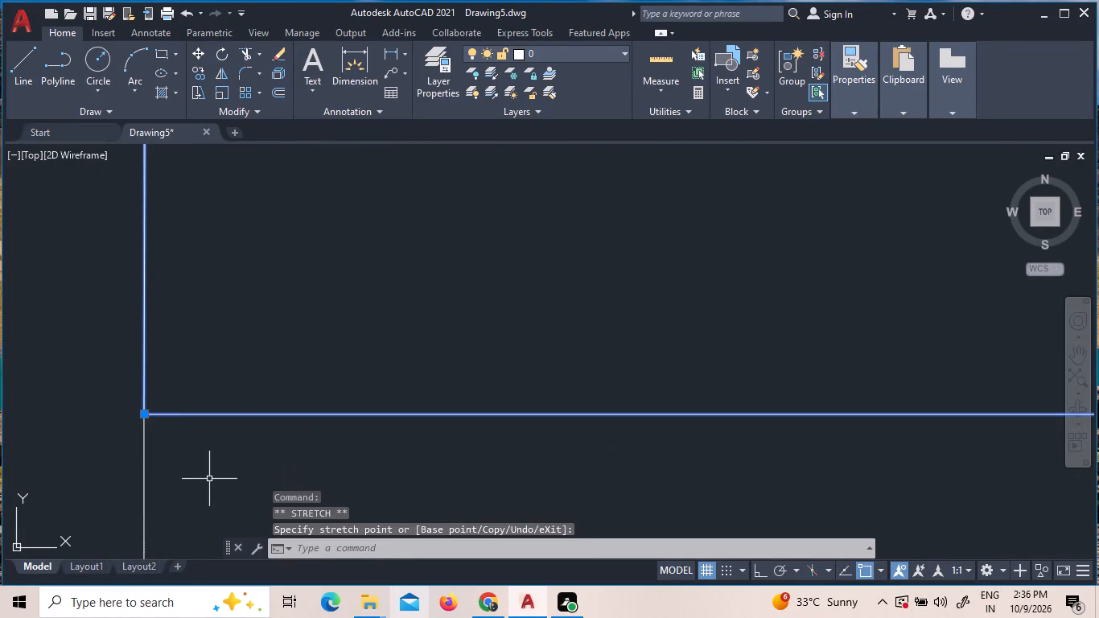
Stretch the upper west corner of the same right window rectangle onto the west column's inner line.
{"action": "scroll", "coordinate": [215, 480], "scroll_direction": "down", "scroll_amount": 11}
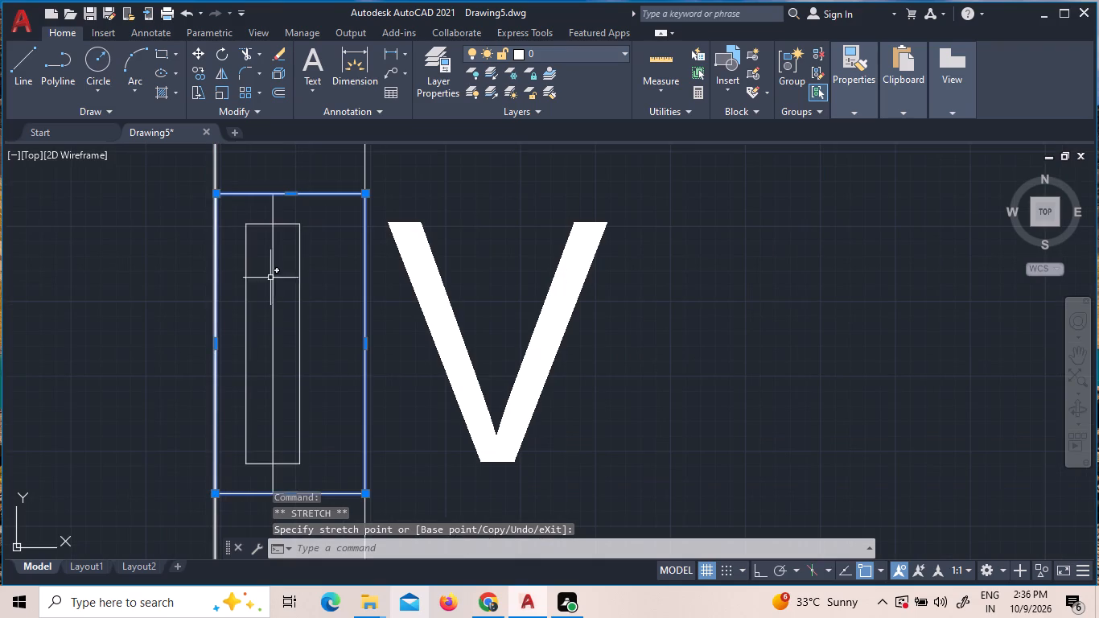
{"action": "scroll", "coordinate": [219, 167], "scroll_direction": "up", "scroll_amount": 2}
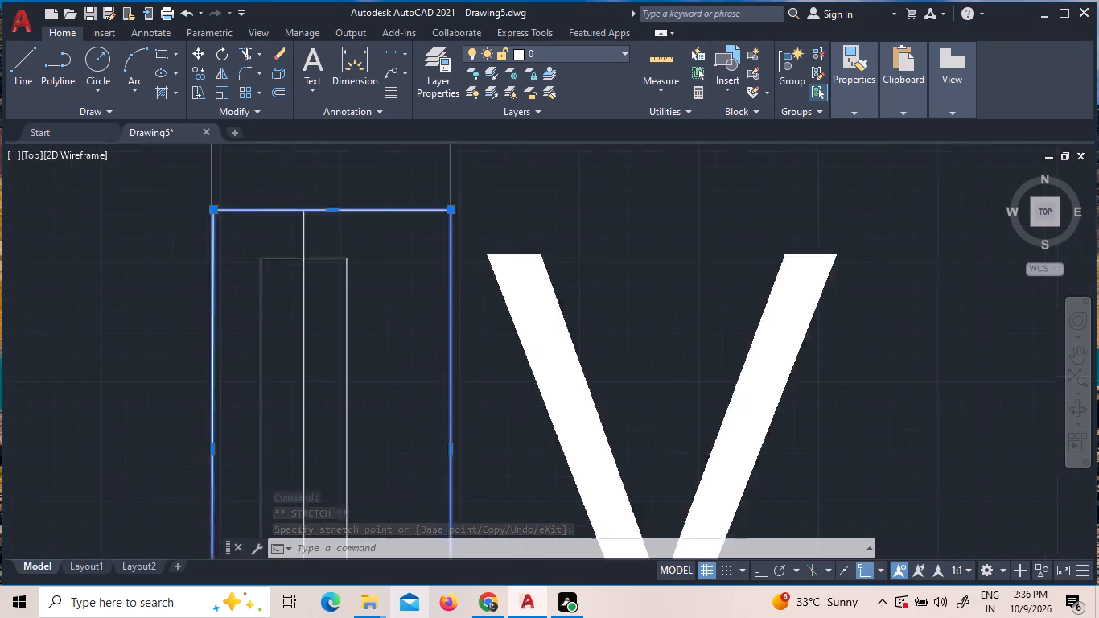
{"action": "scroll", "coordinate": [219, 167], "scroll_direction": "up", "scroll_amount": 1}
{"action": "scroll", "coordinate": [209, 285], "scroll_direction": "up", "scroll_amount": 4}
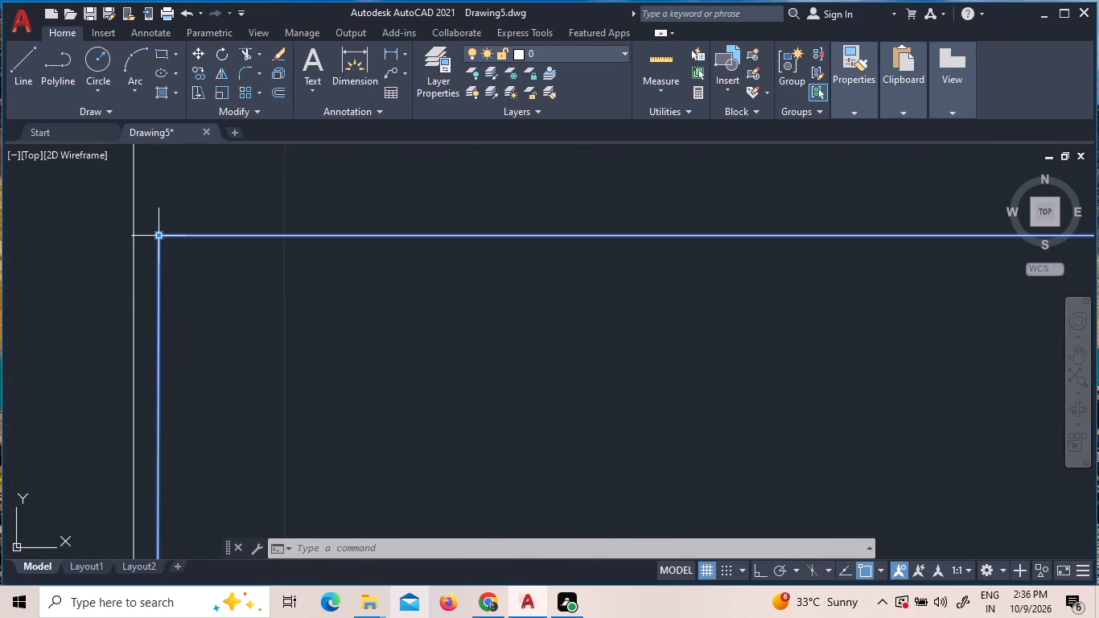
{"action": "left_click", "coordinate": [160, 234]}
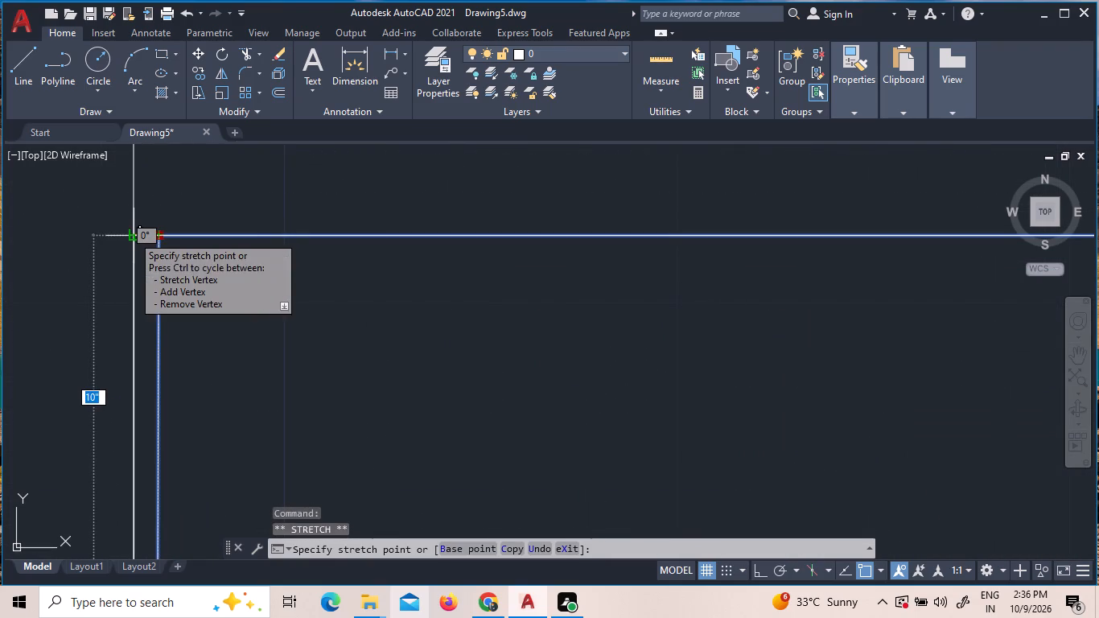
{"action": "left_click", "coordinate": [132, 235]}
Stretch the upper east corner of the west column's left window symbol's outer rectangle onto the column's inner line.
{"action": "scroll", "coordinate": [165, 258], "scroll_direction": "down", "scroll_amount": 1}
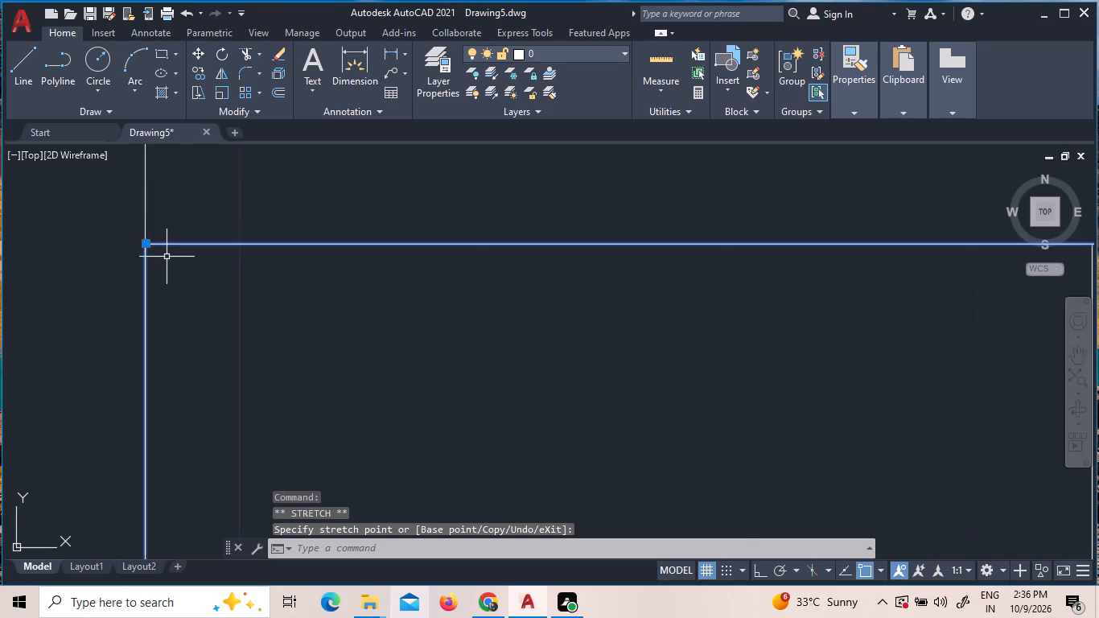
{"action": "scroll", "coordinate": [167, 257], "scroll_direction": "down", "scroll_amount": 3}
{"action": "scroll", "coordinate": [535, 283], "scroll_direction": "down", "scroll_amount": 5}
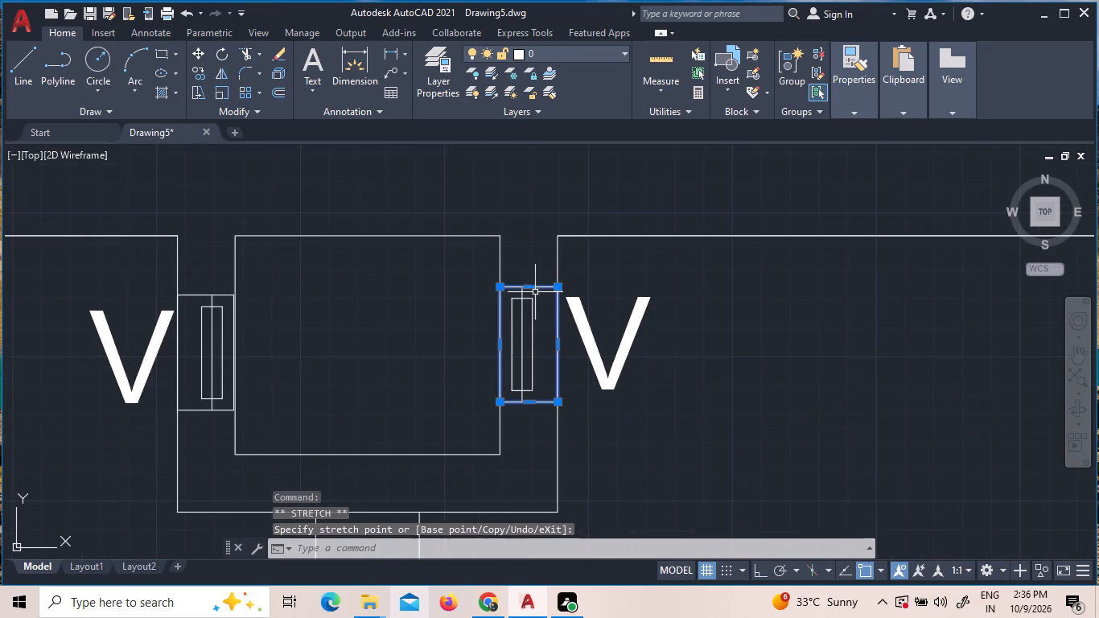
{"action": "scroll", "coordinate": [235, 292], "scroll_direction": "up", "scroll_amount": 4}
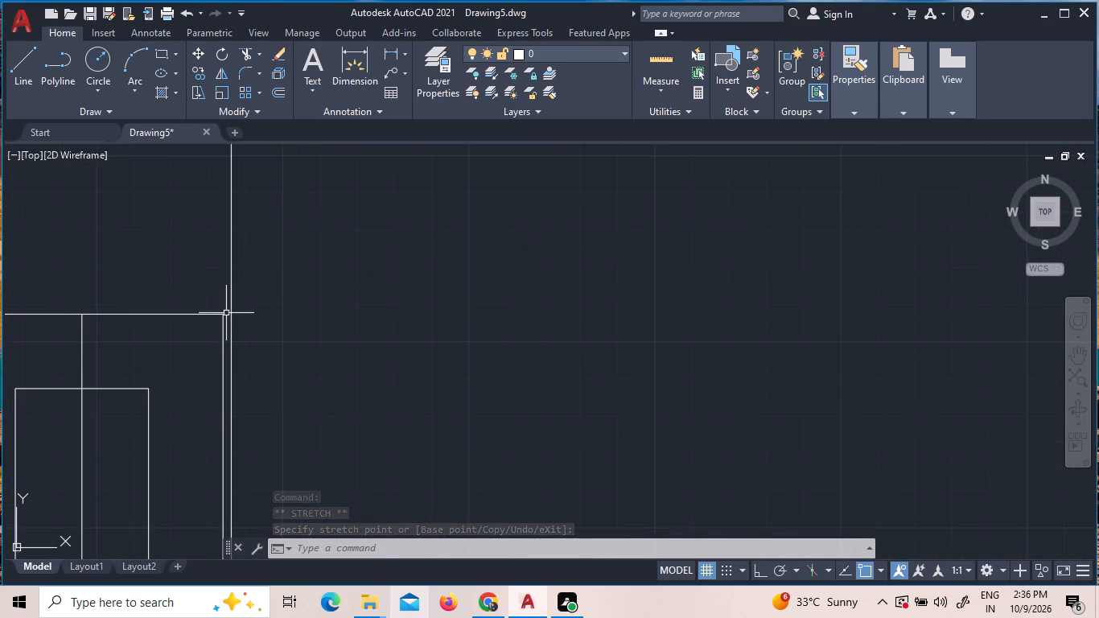
{"action": "left_click", "coordinate": [221, 315]}
{"action": "left_click", "coordinate": [221, 316]}
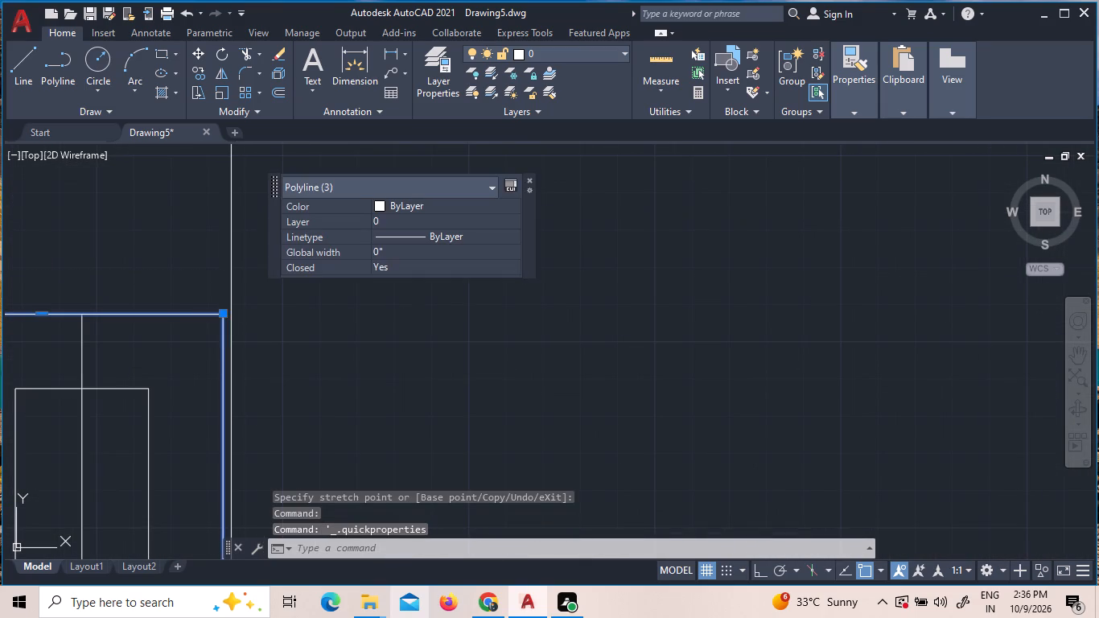
{"action": "left_click", "coordinate": [223, 311]}
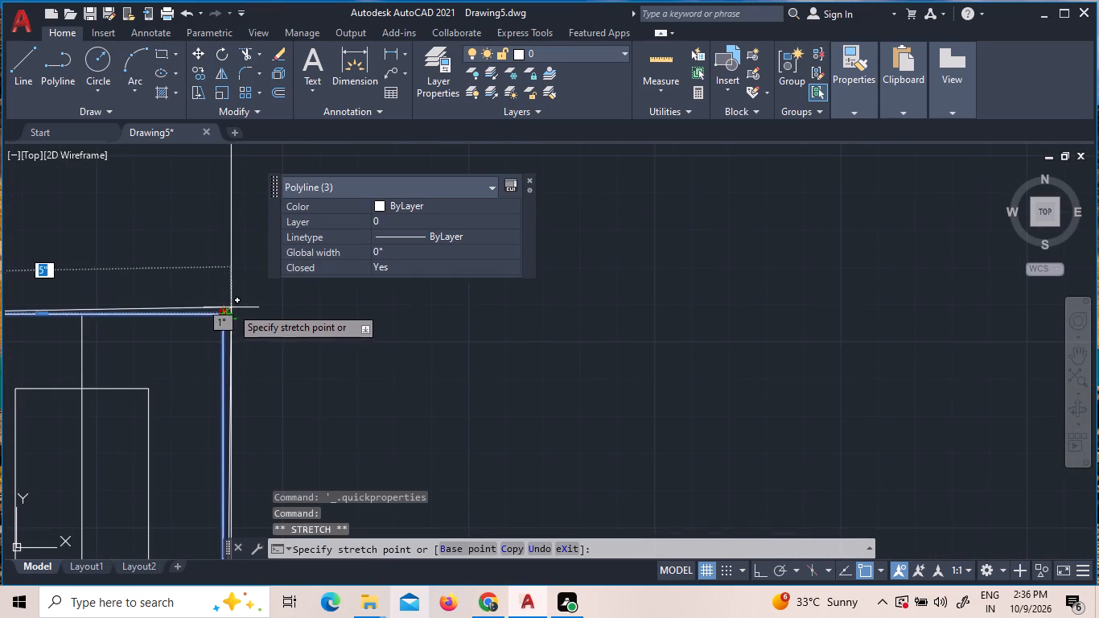
{"action": "scroll", "coordinate": [232, 307], "scroll_direction": "up", "scroll_amount": 4}
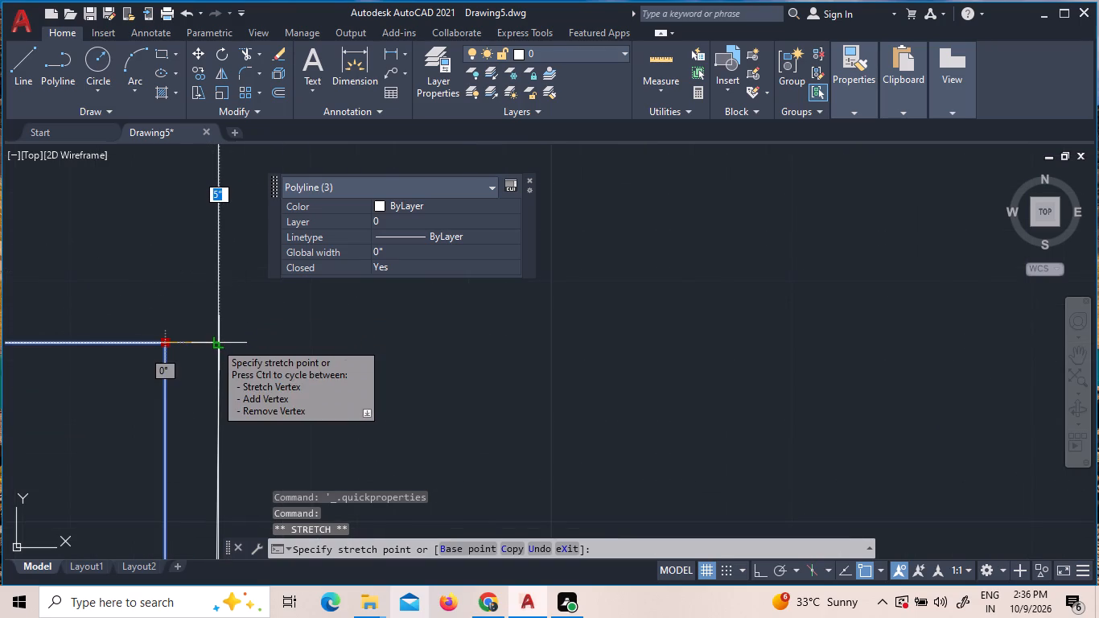
{"action": "left_click", "coordinate": [215, 342]}
Stretch the lower east corner of the same left window rectangle onto the west column's inner line.
{"action": "scroll", "coordinate": [234, 331], "scroll_direction": "down", "scroll_amount": 5}
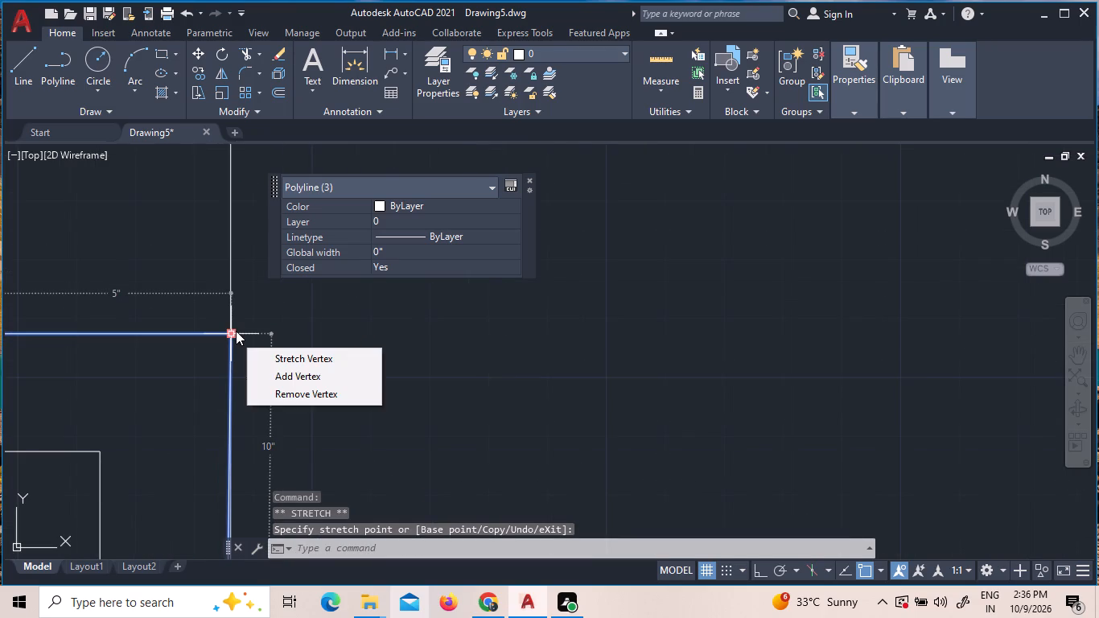
{"action": "scroll", "coordinate": [236, 331], "scroll_direction": "down", "scroll_amount": 7}
{"action": "scroll", "coordinate": [253, 433], "scroll_direction": "down", "scroll_amount": 4}
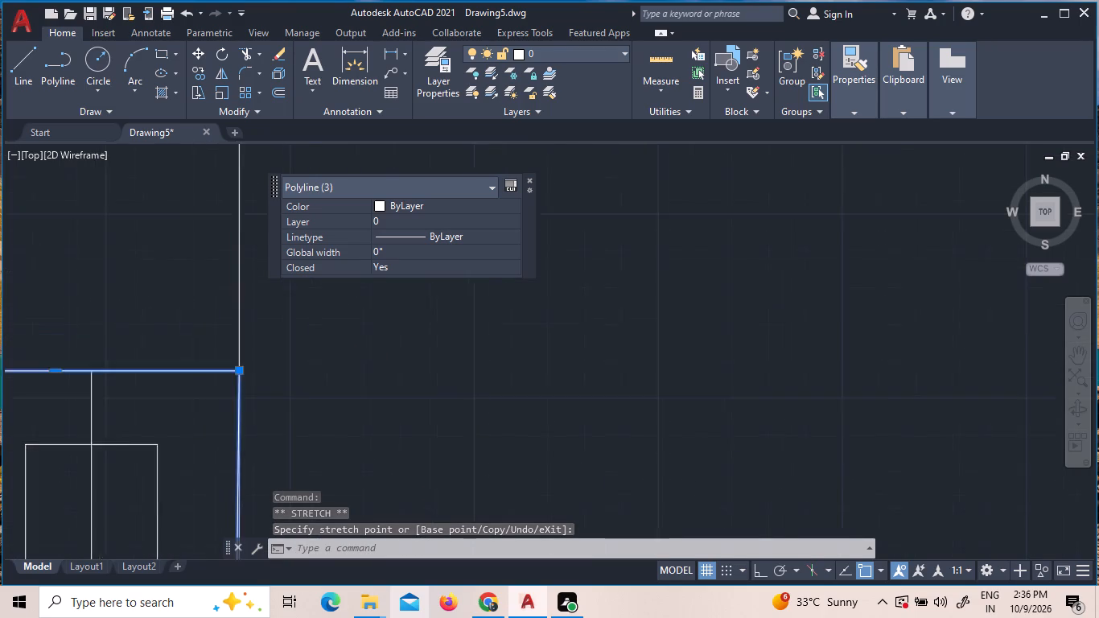
{"action": "scroll", "coordinate": [253, 432], "scroll_direction": "down", "scroll_amount": 4}
{"action": "scroll", "coordinate": [260, 470], "scroll_direction": "up", "scroll_amount": 2}
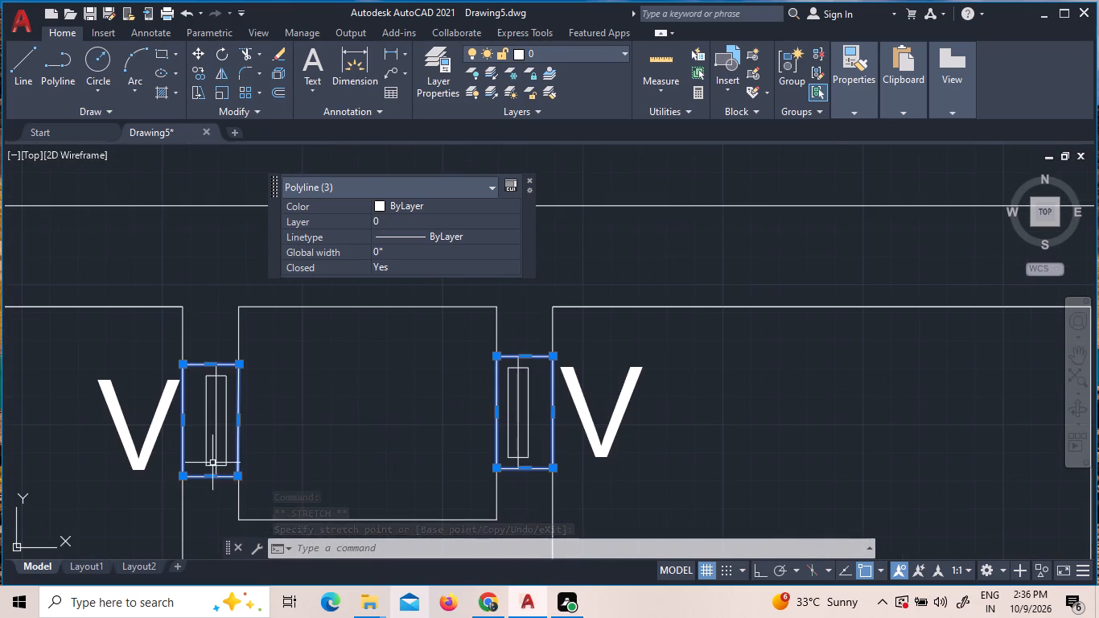
{"action": "scroll", "coordinate": [241, 481], "scroll_direction": "up", "scroll_amount": 9}
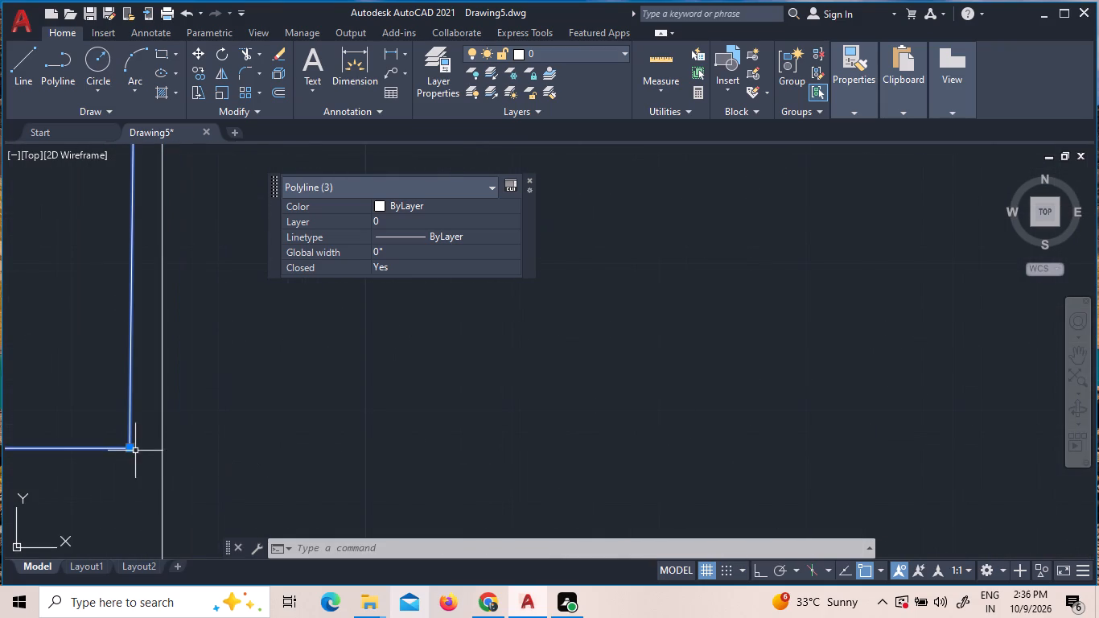
{"action": "left_click", "coordinate": [130, 447]}
{"action": "left_click", "coordinate": [130, 447]}
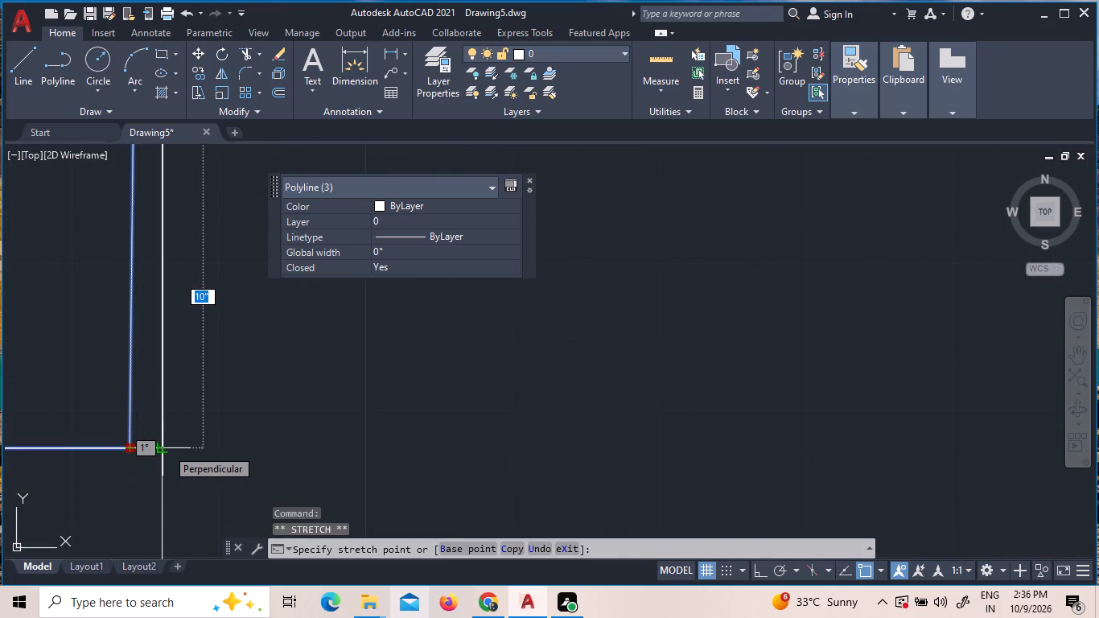
{"action": "scroll", "coordinate": [161, 449], "scroll_direction": "up", "scroll_amount": 7}
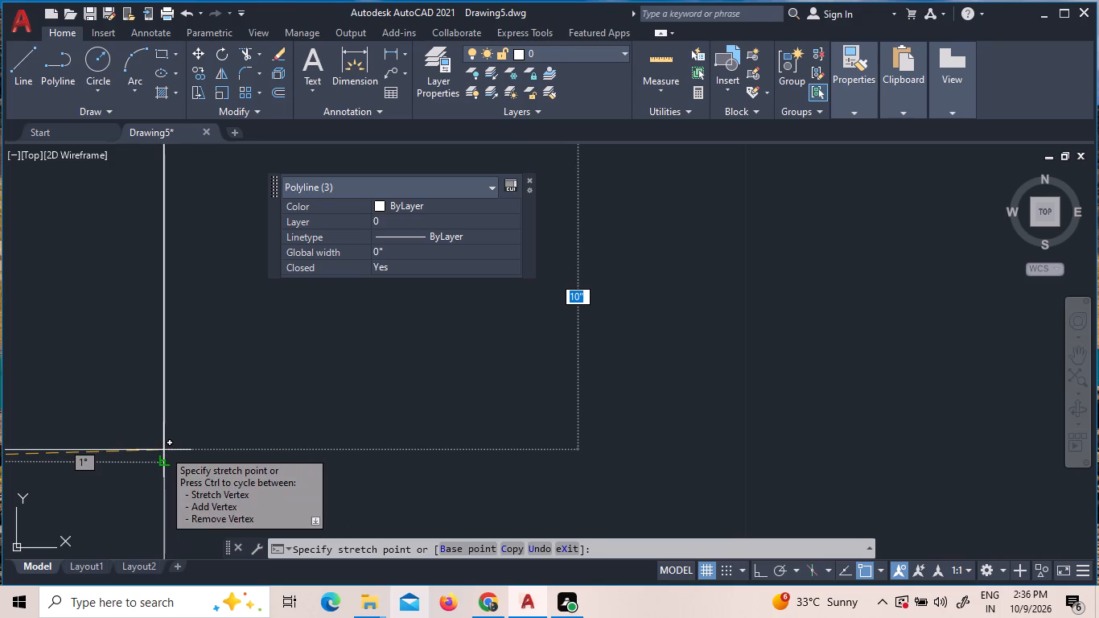
{"action": "left_click", "coordinate": [163, 450]}
{"action": "scroll", "coordinate": [170, 448], "scroll_direction": "down", "scroll_amount": 5}
{"action": "scroll", "coordinate": [251, 472], "scroll_direction": "down", "scroll_amount": 4}
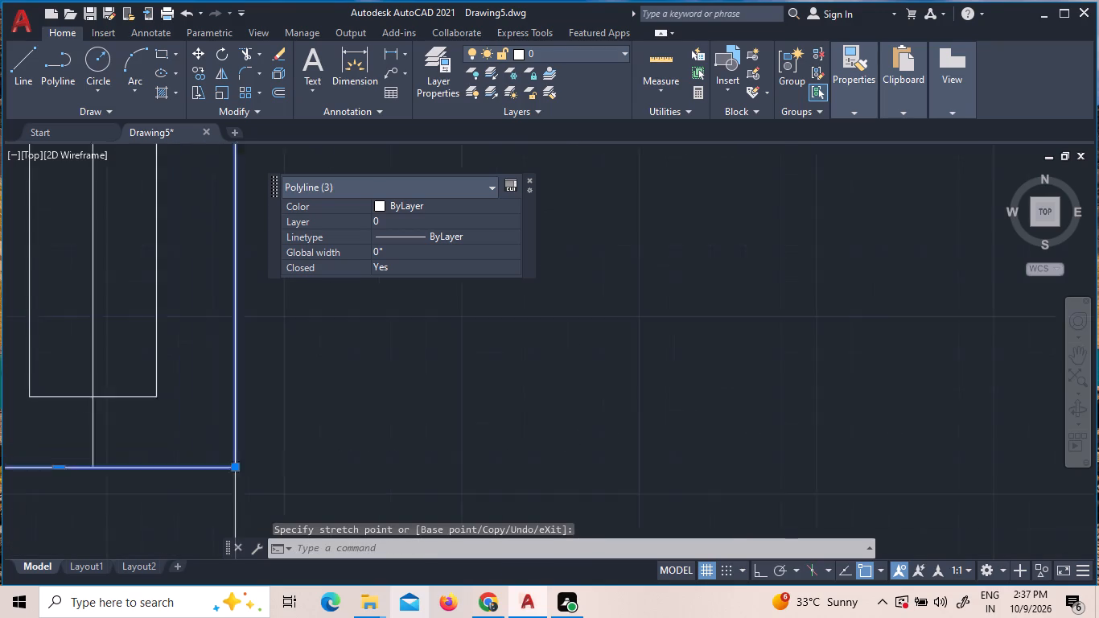
{"action": "scroll", "coordinate": [278, 472], "scroll_direction": "down", "scroll_amount": 2}
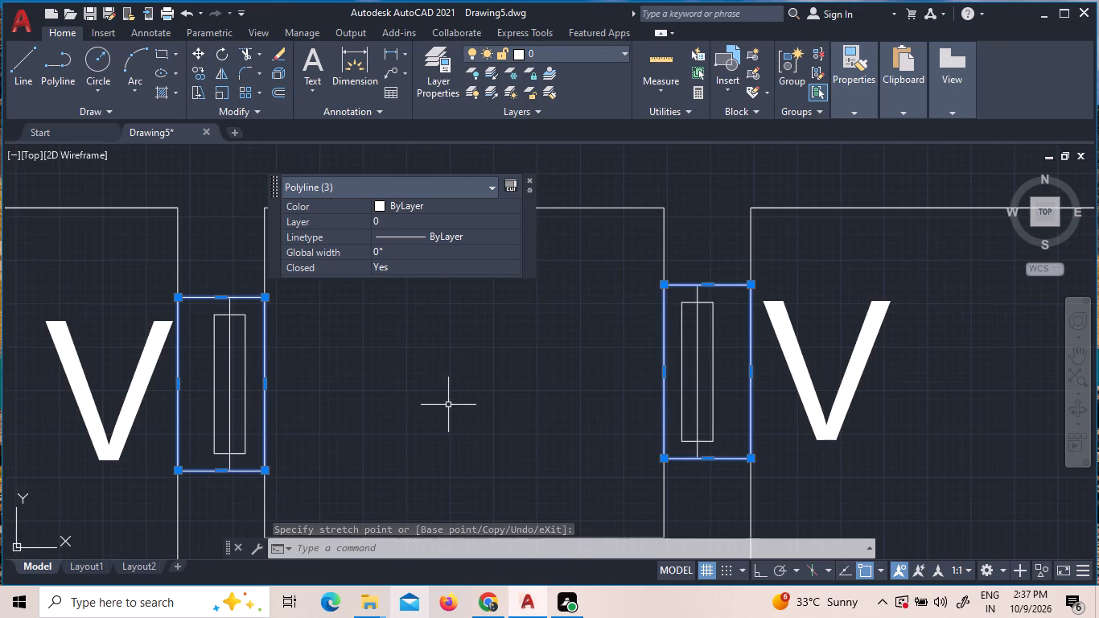
Close the polyline quick properties and deselect the outer window rectangles.
{"action": "left_click", "coordinate": [224, 298]}
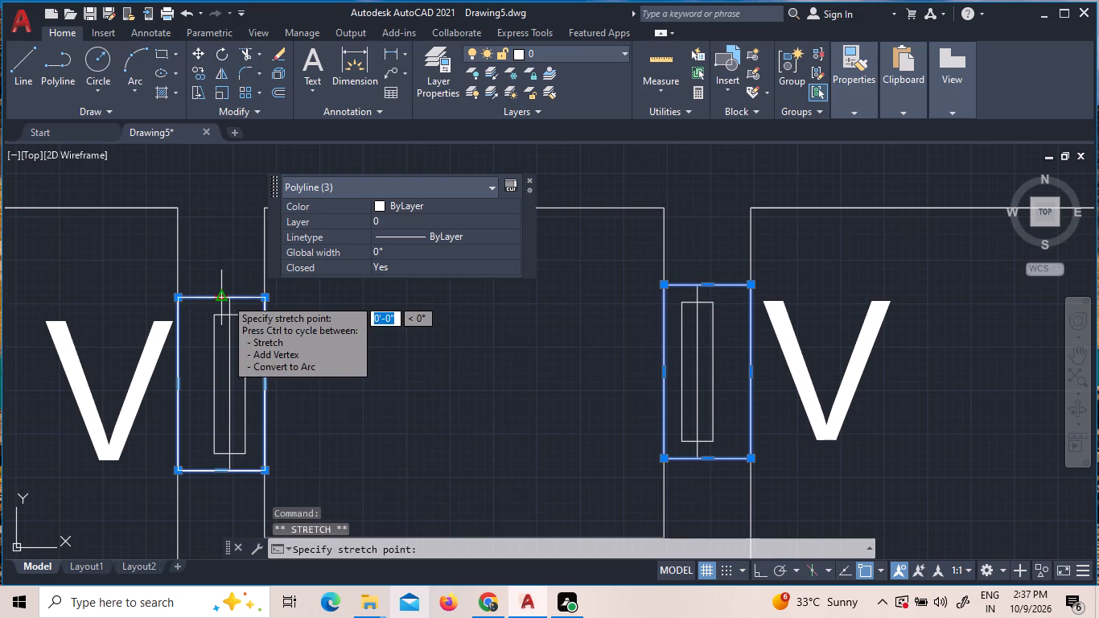
{"action": "key", "text": "Escape"}
{"action": "scroll", "coordinate": [230, 299], "scroll_direction": "down", "scroll_amount": 3}
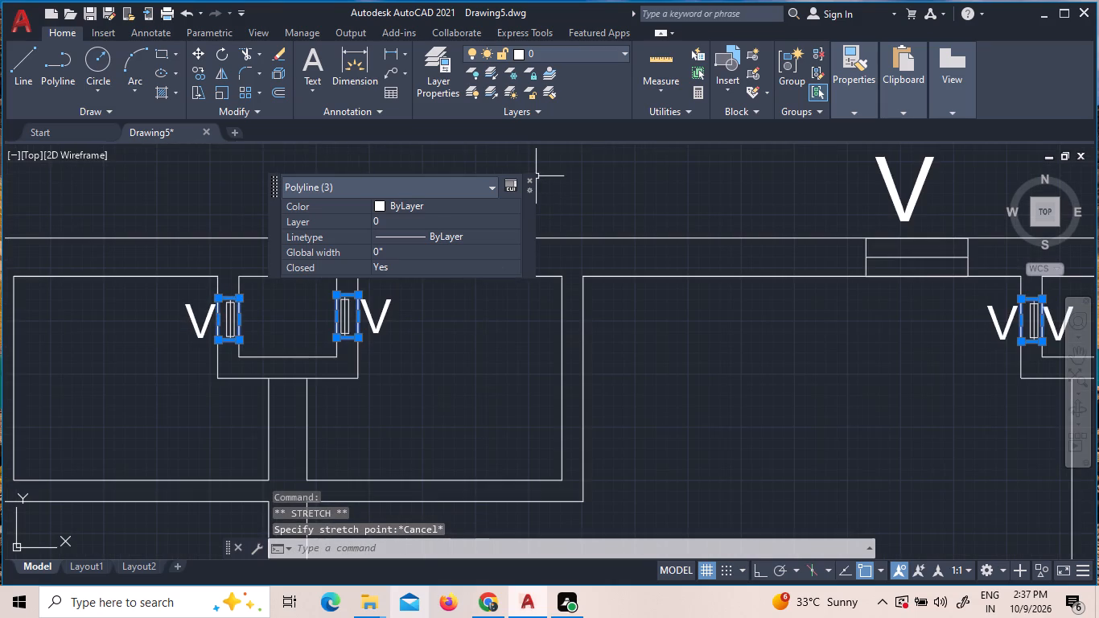
{"action": "left_click", "coordinate": [533, 180]}
{"action": "left_click", "coordinate": [481, 369]}
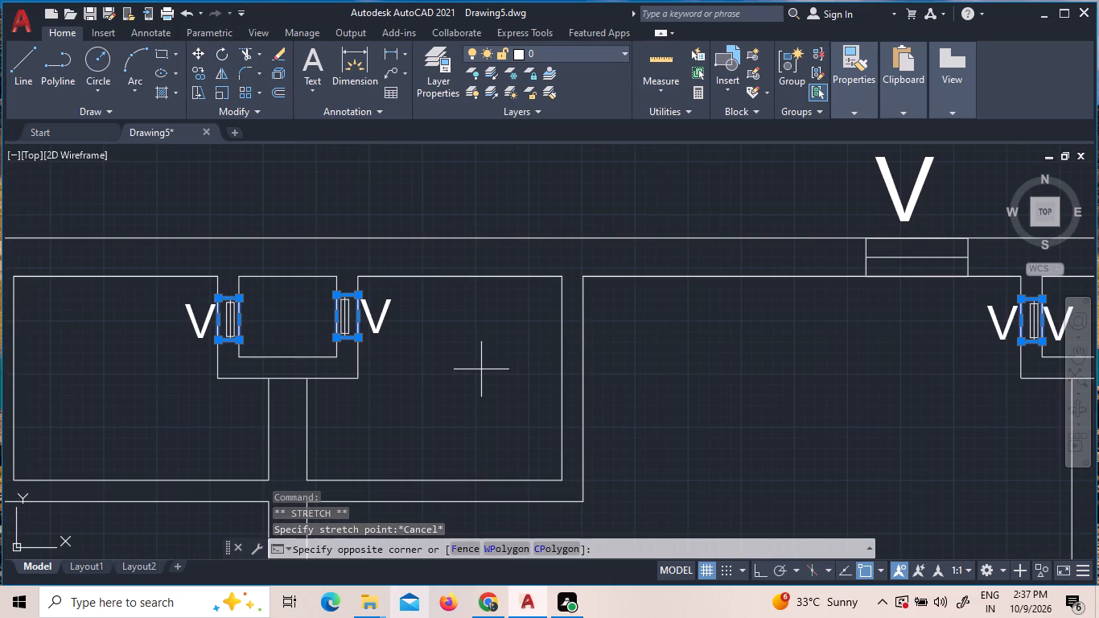
{"action": "key", "text": "Escape"}
{"action": "key", "text": "Escape"}
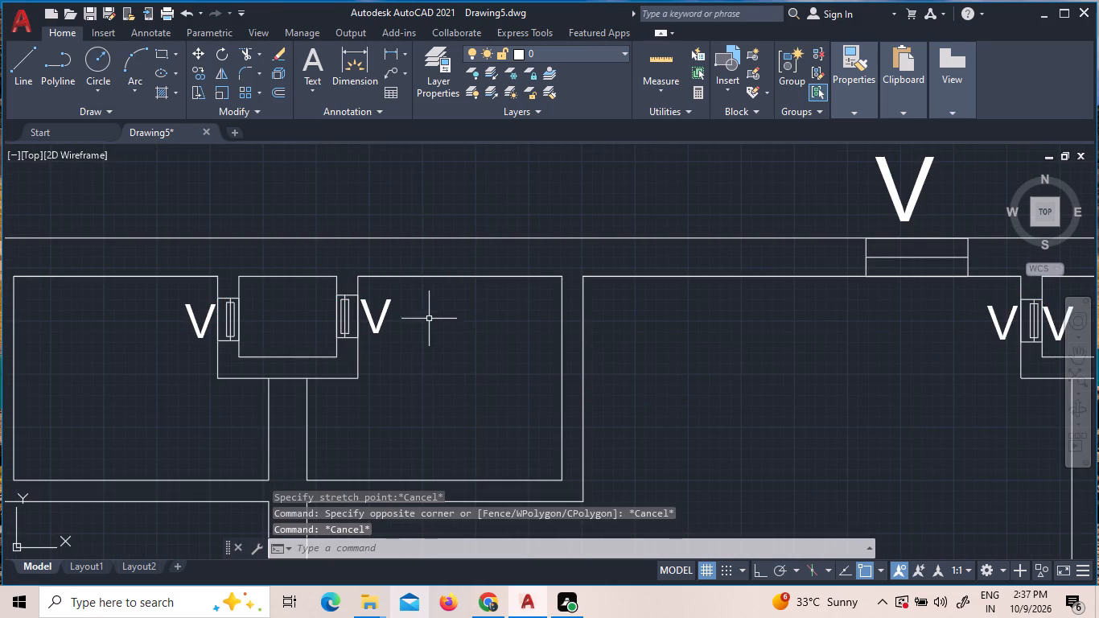
{"action": "scroll", "coordinate": [432, 301], "scroll_direction": "down", "scroll_amount": 2}
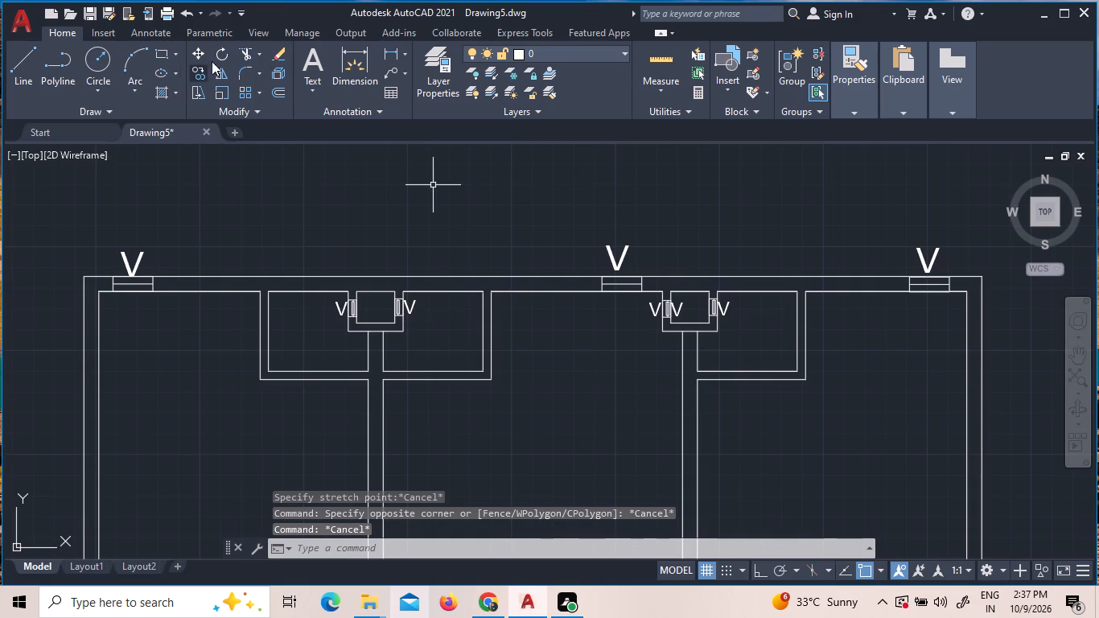
Add the multiline text "Duct" in the room just west of the west column.
{"action": "left_click", "coordinate": [312, 61]}
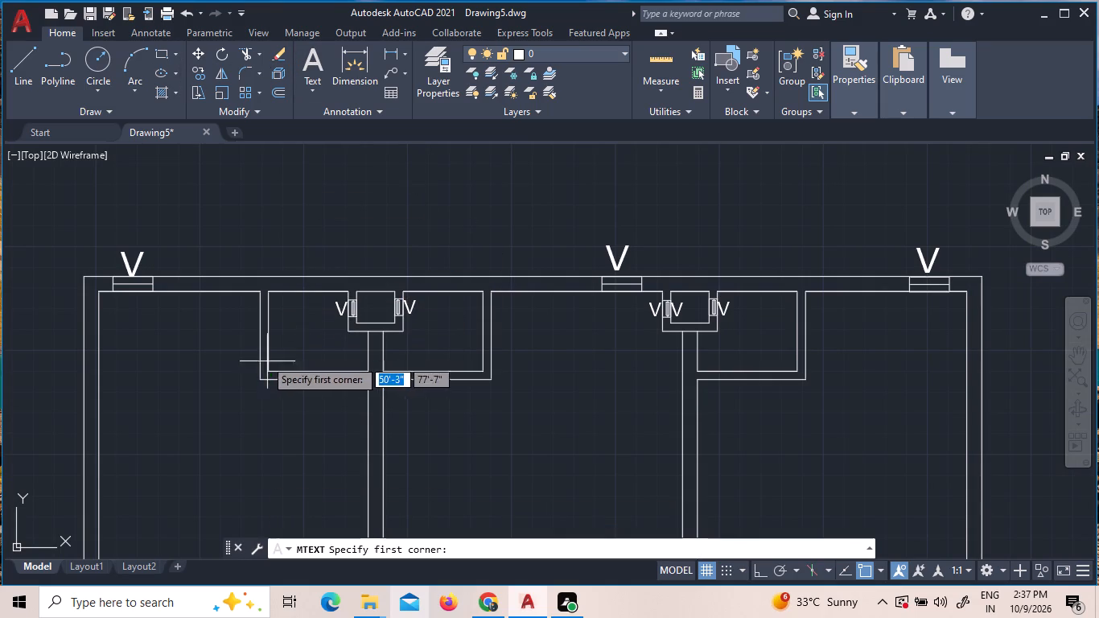
{"action": "left_click", "coordinate": [279, 316]}
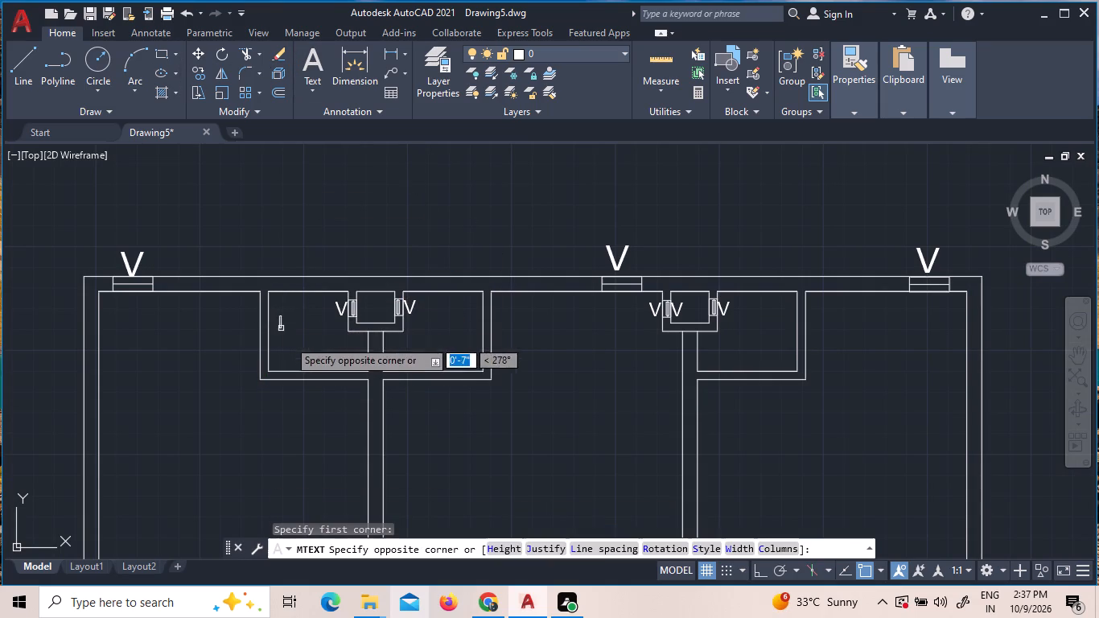
{"action": "left_click", "coordinate": [332, 348]}
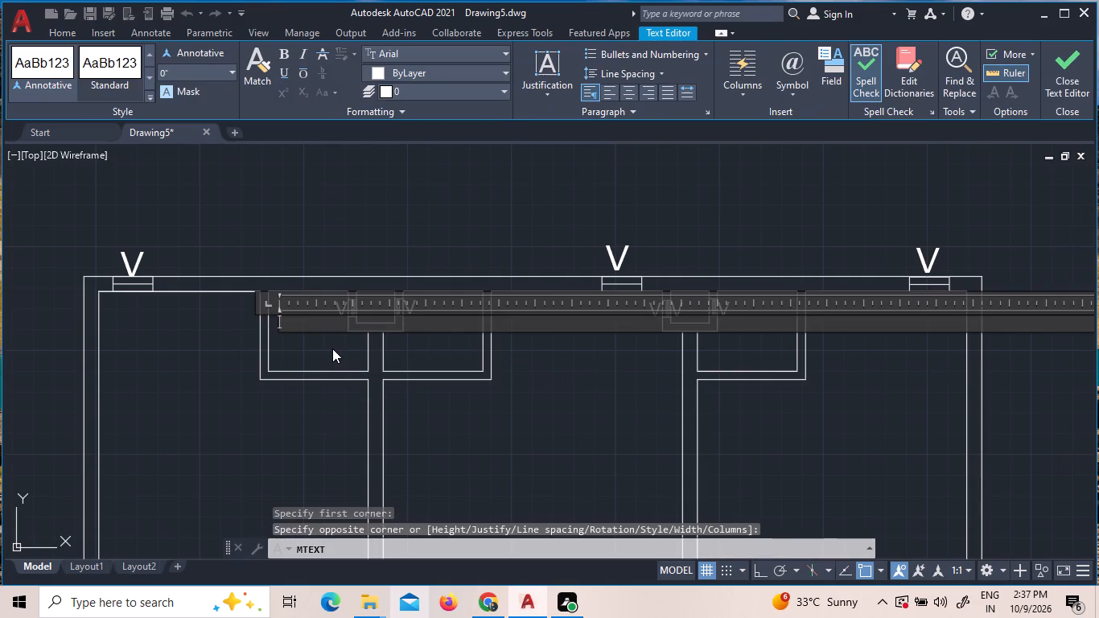
{"action": "key", "text": "d"}
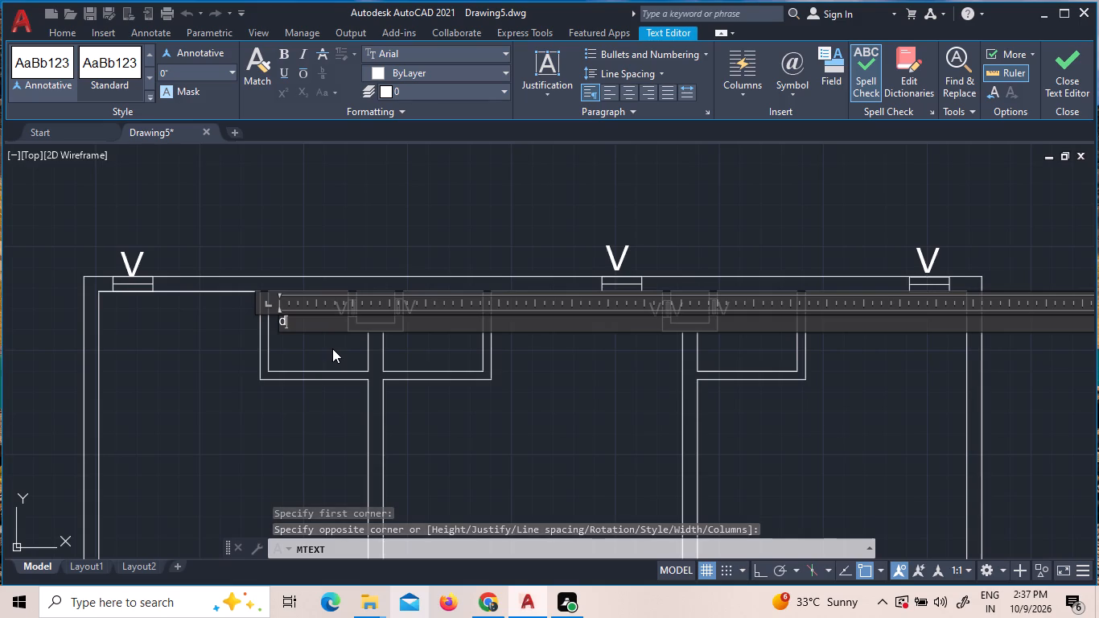
{"action": "key", "text": "BackSpace"}
{"action": "key", "text": "d"}
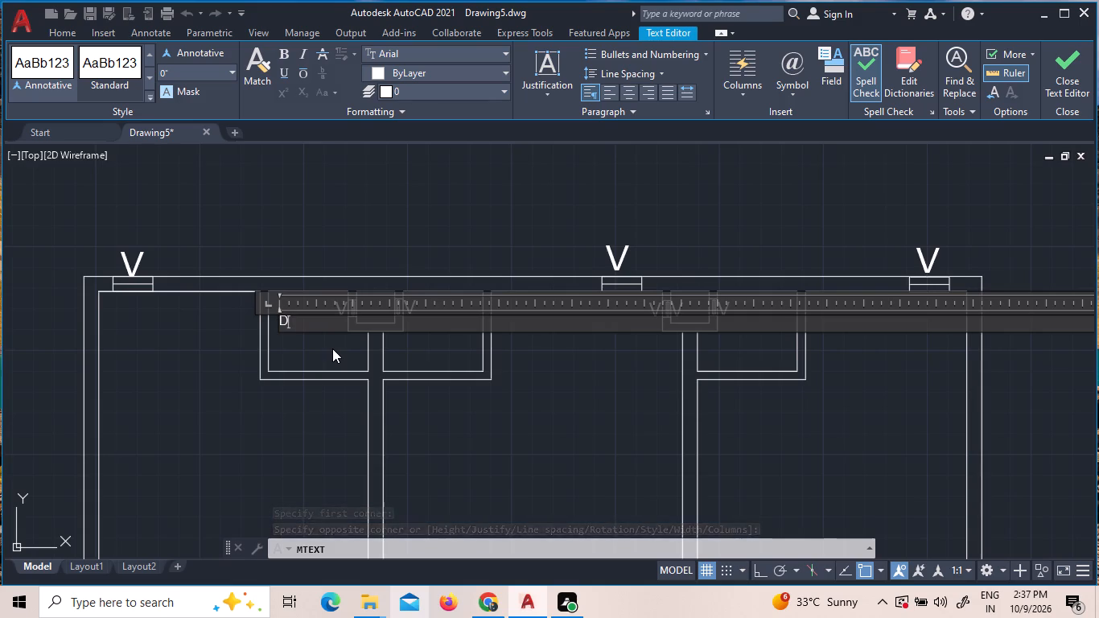
{"action": "key", "text": "u"}
{"action": "type", "text": "ct"}
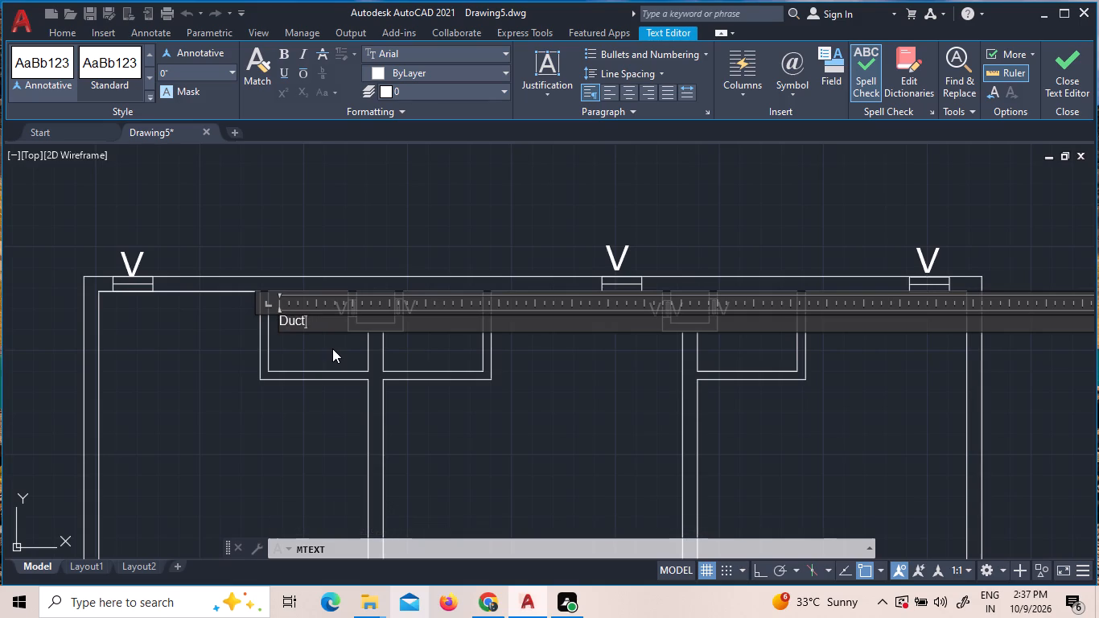
{"action": "left_click", "coordinate": [332, 348]}
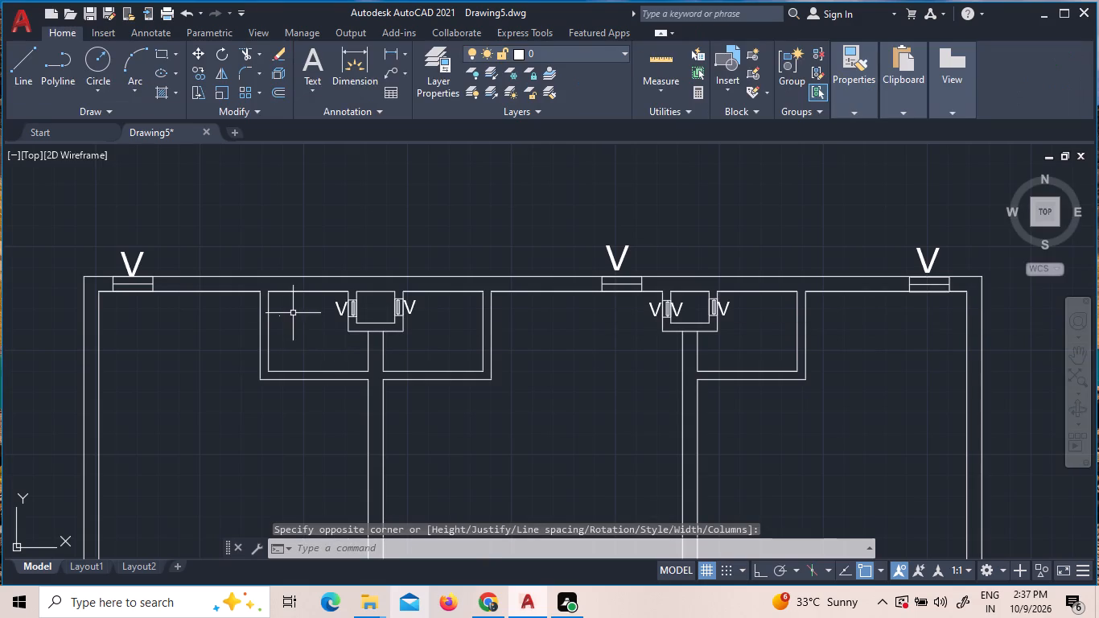
Set the Duct text's height to 3".
{"action": "double_click", "coordinate": [275, 315]}
{"action": "left_click", "coordinate": [296, 329]}
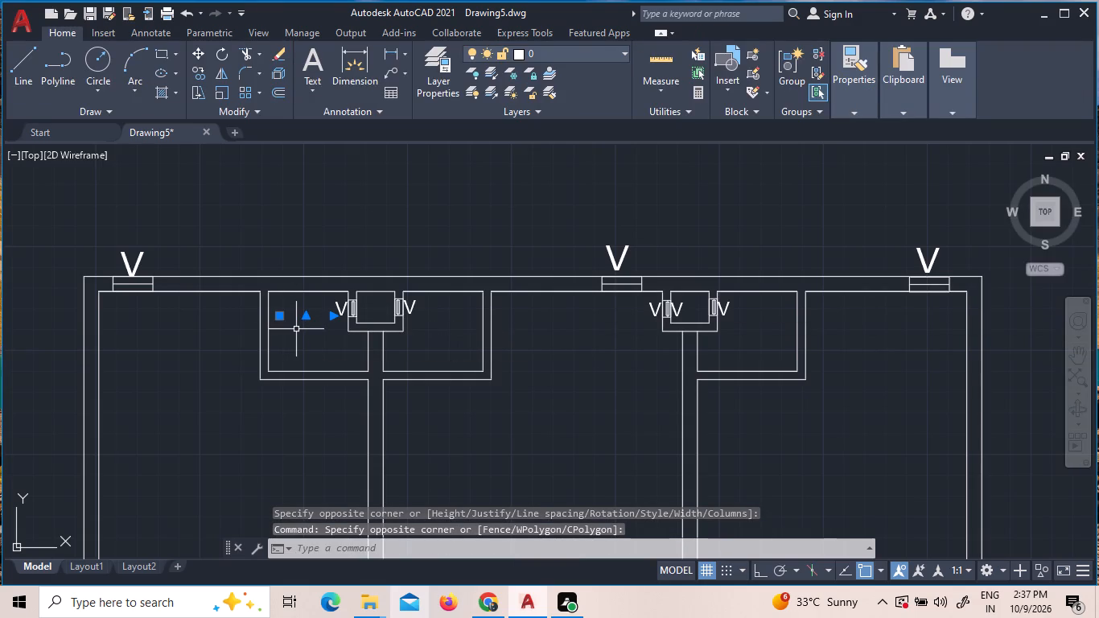
{"action": "triple_click", "coordinate": [279, 319]}
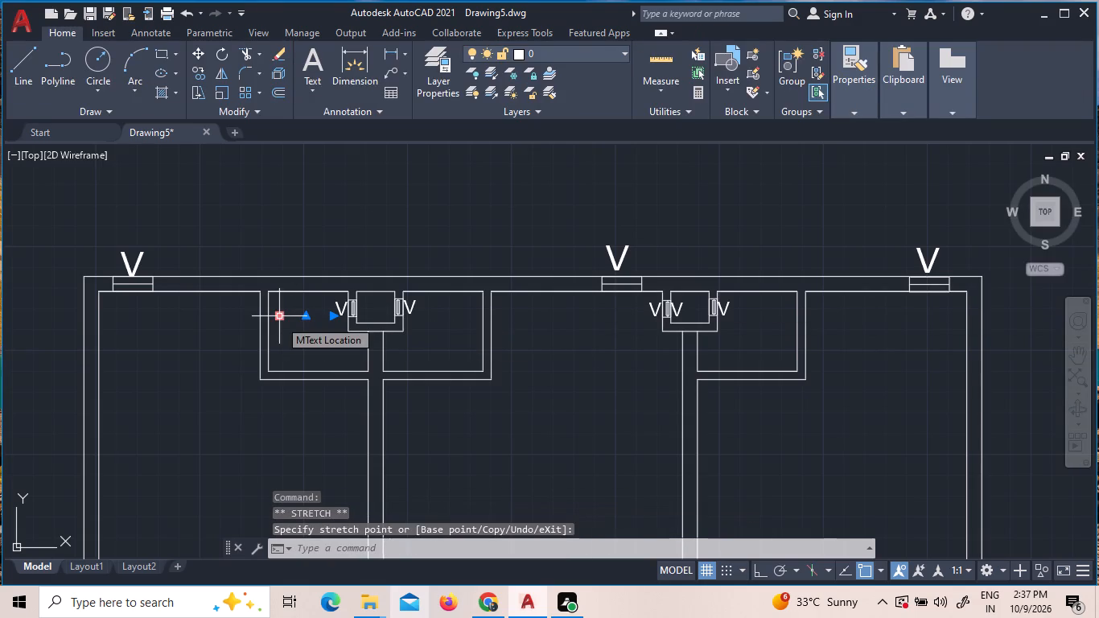
{"action": "scroll", "coordinate": [279, 319], "scroll_direction": "up", "scroll_amount": 11}
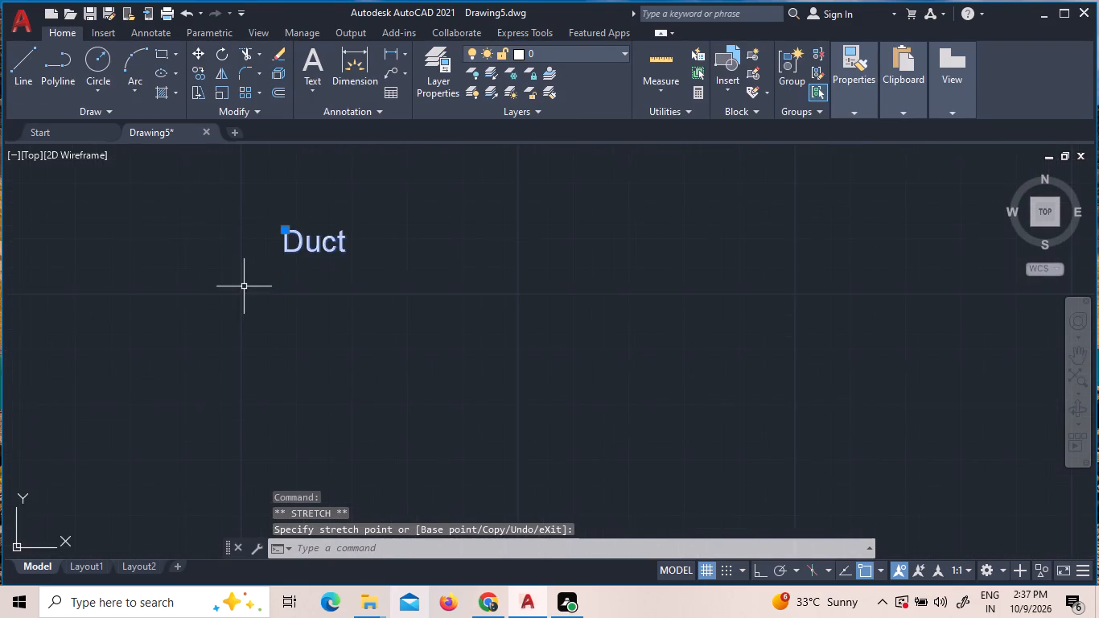
{"action": "scroll", "coordinate": [244, 286], "scroll_direction": "up", "scroll_amount": 1}
{"action": "triple_click", "coordinate": [431, 172]}
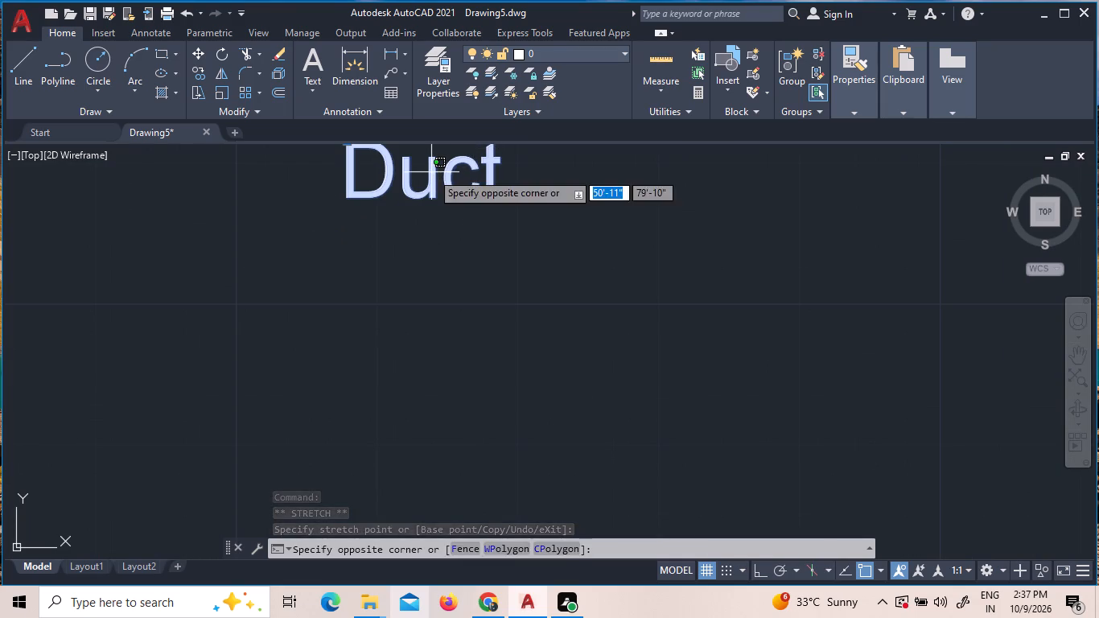
{"action": "double_click", "coordinate": [431, 172]}
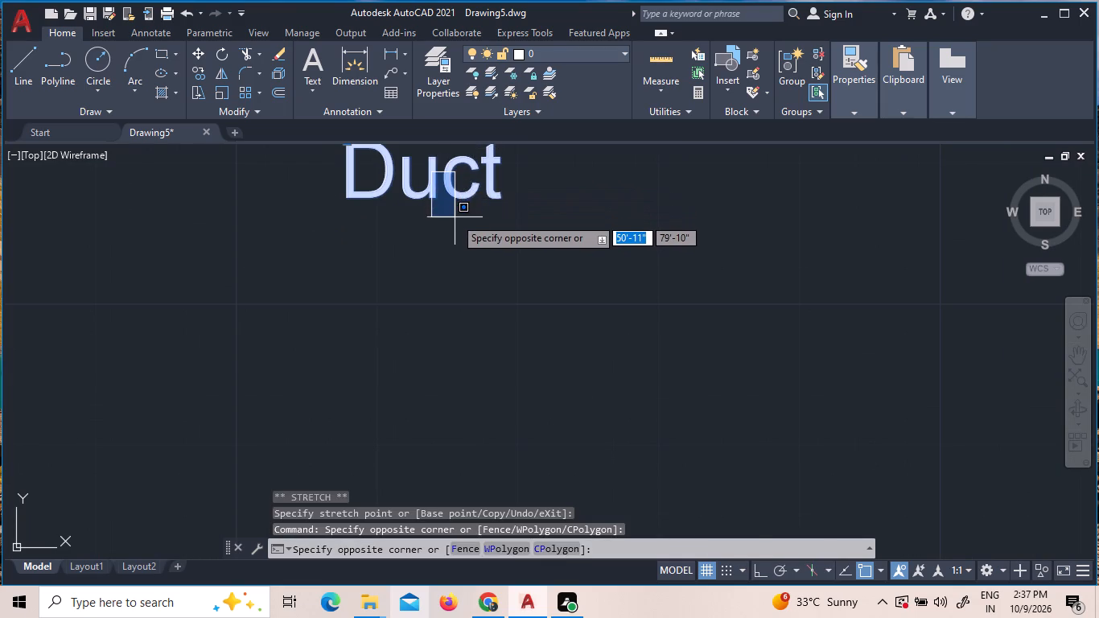
{"action": "scroll", "coordinate": [455, 217], "scroll_direction": "down", "scroll_amount": 1}
{"action": "left_click", "coordinate": [477, 211]}
{"action": "left_click", "coordinate": [516, 212]}
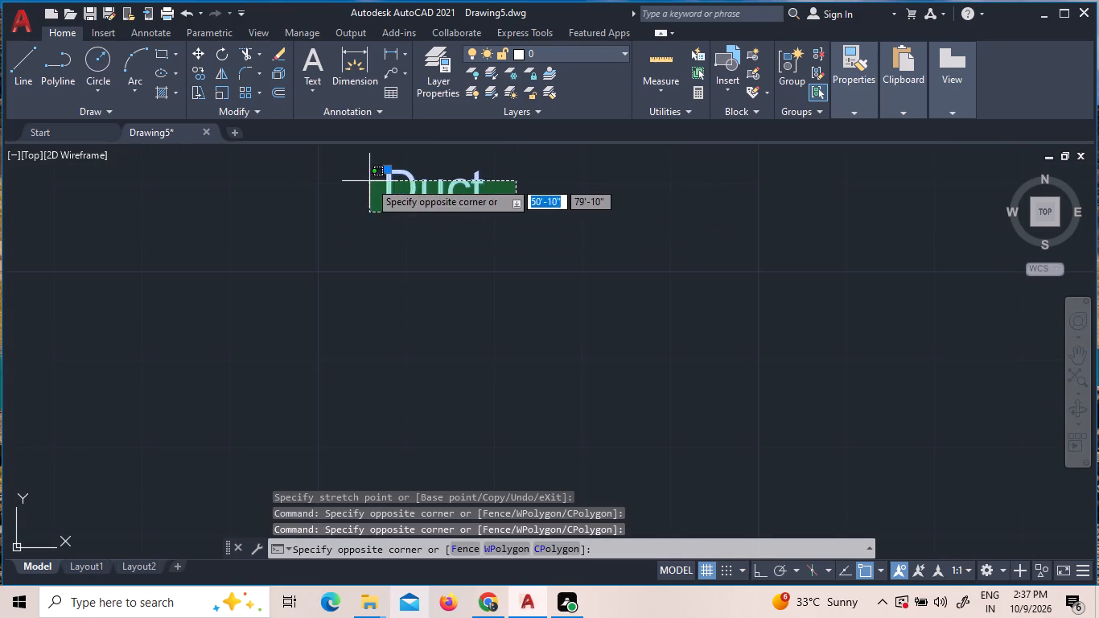
{"action": "left_click", "coordinate": [369, 181]}
{"action": "right_click", "coordinate": [428, 184]}
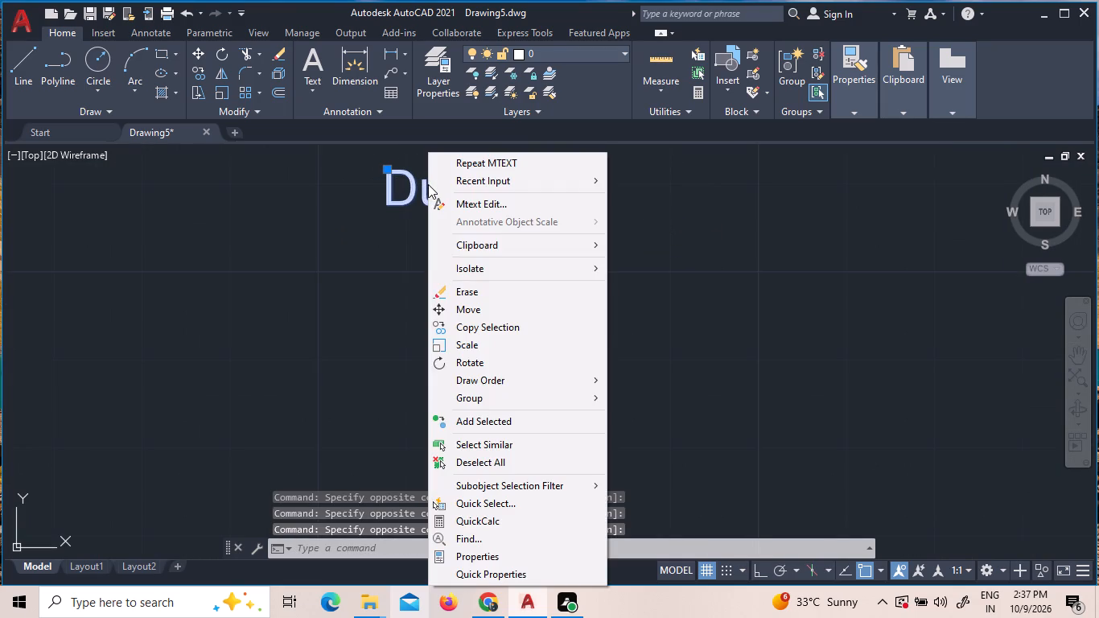
{"action": "left_click", "coordinate": [466, 208]}
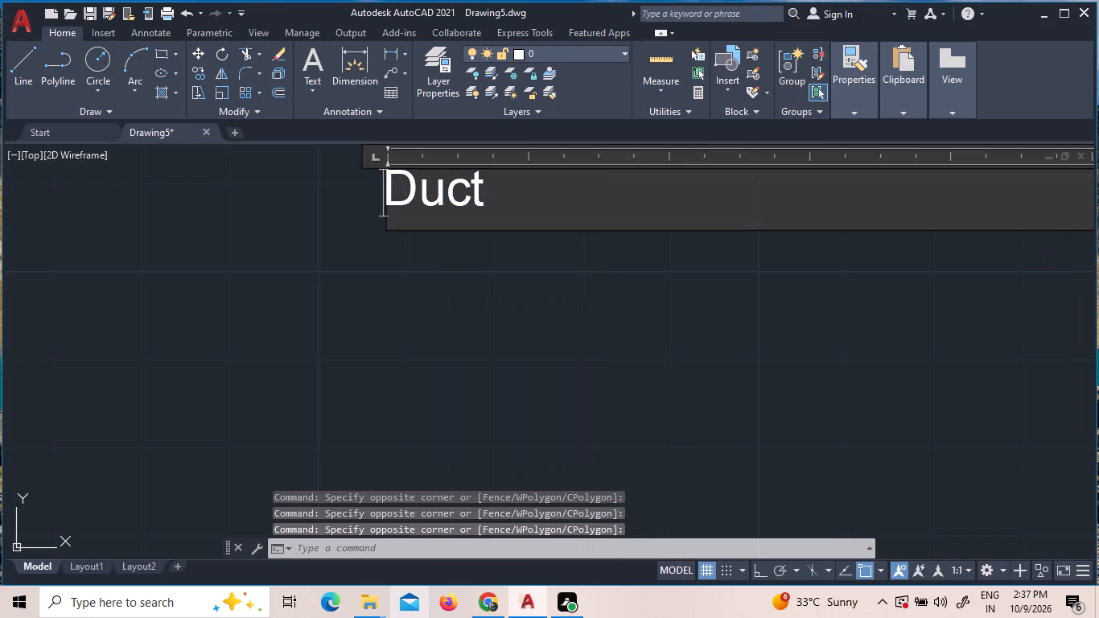
{"action": "left_click", "coordinate": [499, 208]}
{"action": "left_click_drag", "start_coordinate": [517, 197], "coordinate": [332, 161]}
{"action": "left_click", "coordinate": [226, 69]}
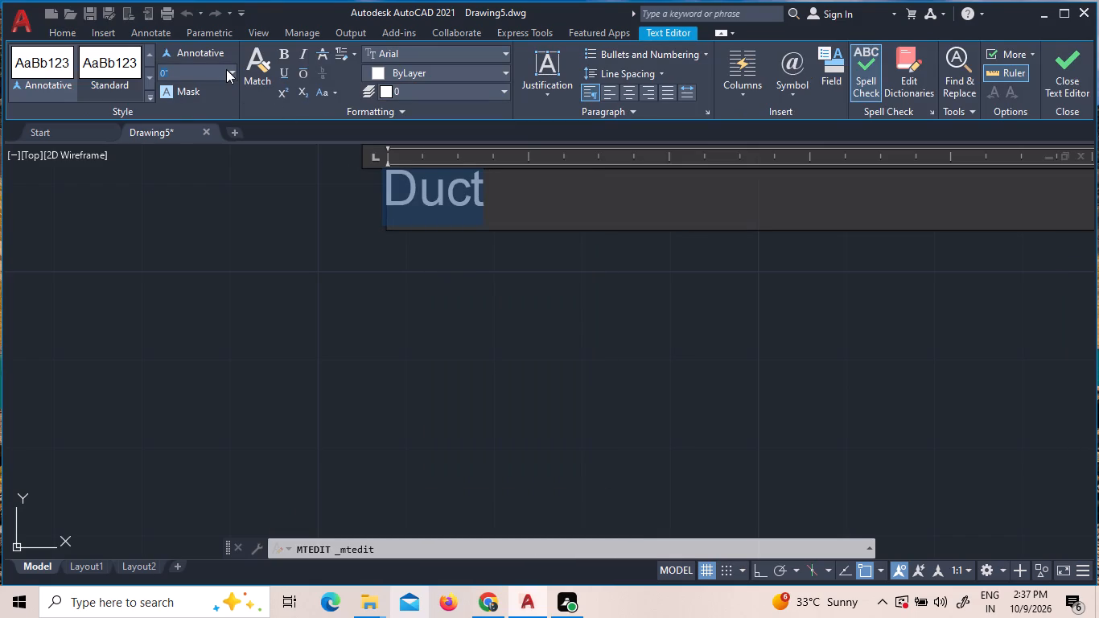
{"action": "left_click", "coordinate": [226, 69]}
{"action": "left_click", "coordinate": [229, 70]}
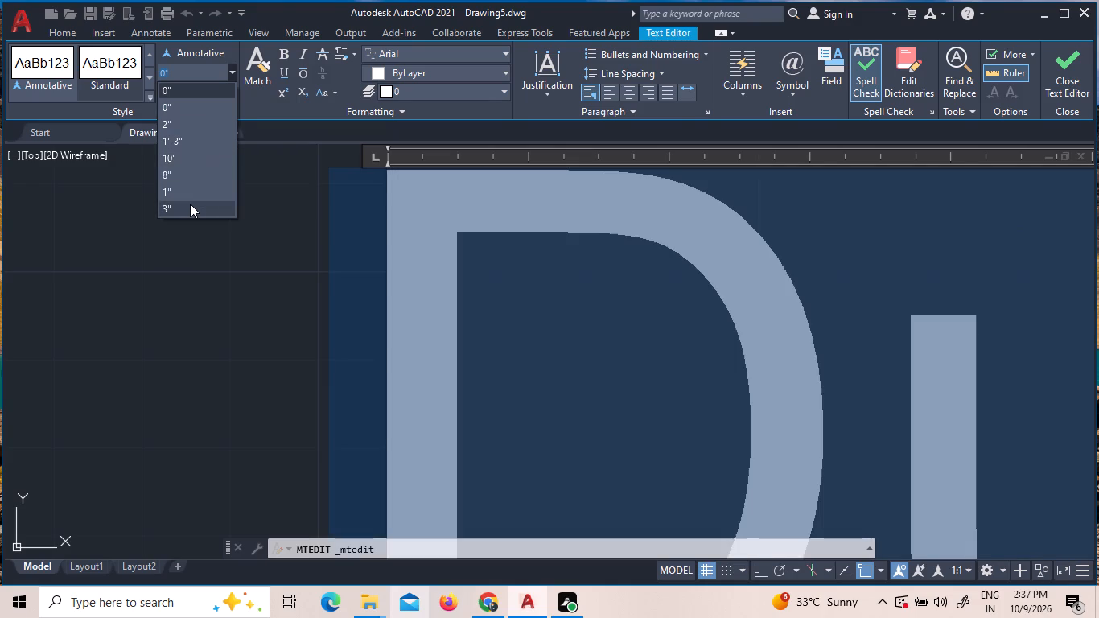
{"action": "left_click", "coordinate": [190, 204]}
{"action": "left_click", "coordinate": [236, 273]}
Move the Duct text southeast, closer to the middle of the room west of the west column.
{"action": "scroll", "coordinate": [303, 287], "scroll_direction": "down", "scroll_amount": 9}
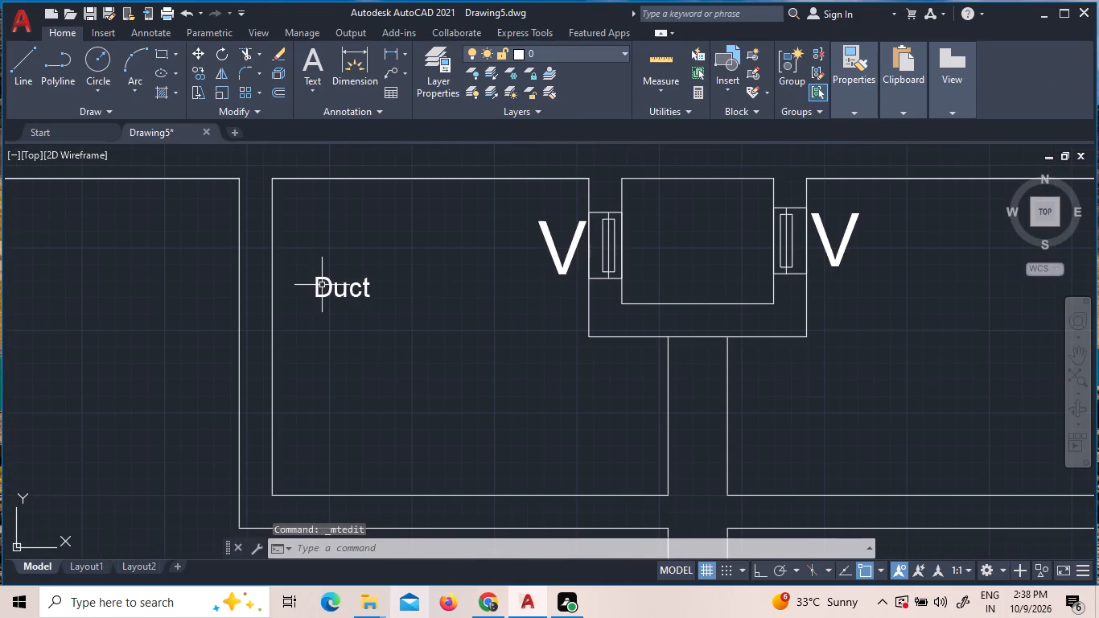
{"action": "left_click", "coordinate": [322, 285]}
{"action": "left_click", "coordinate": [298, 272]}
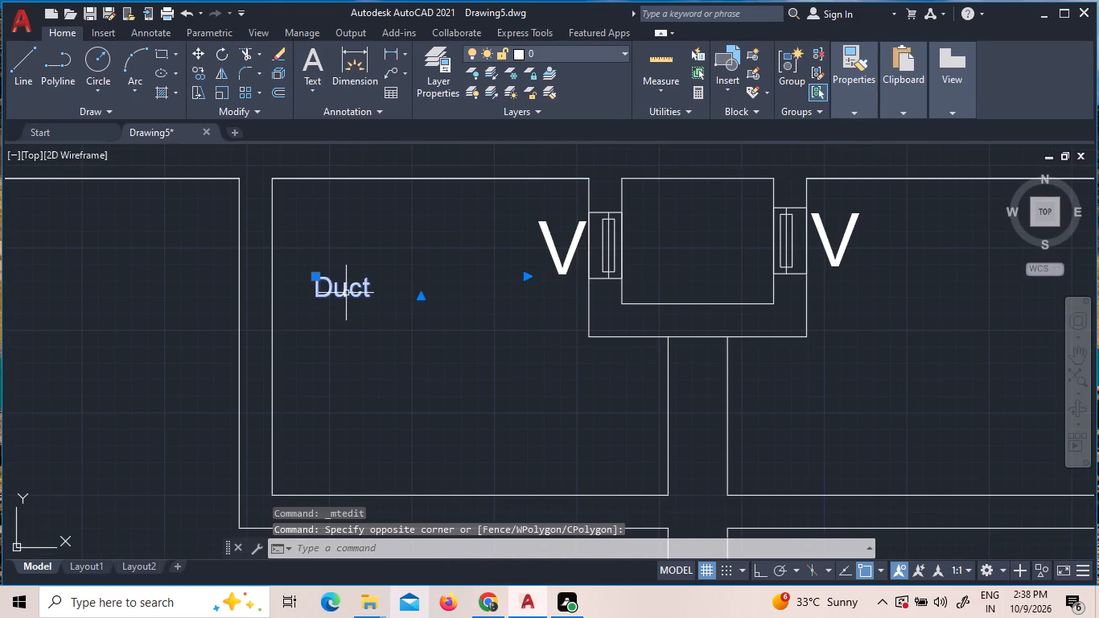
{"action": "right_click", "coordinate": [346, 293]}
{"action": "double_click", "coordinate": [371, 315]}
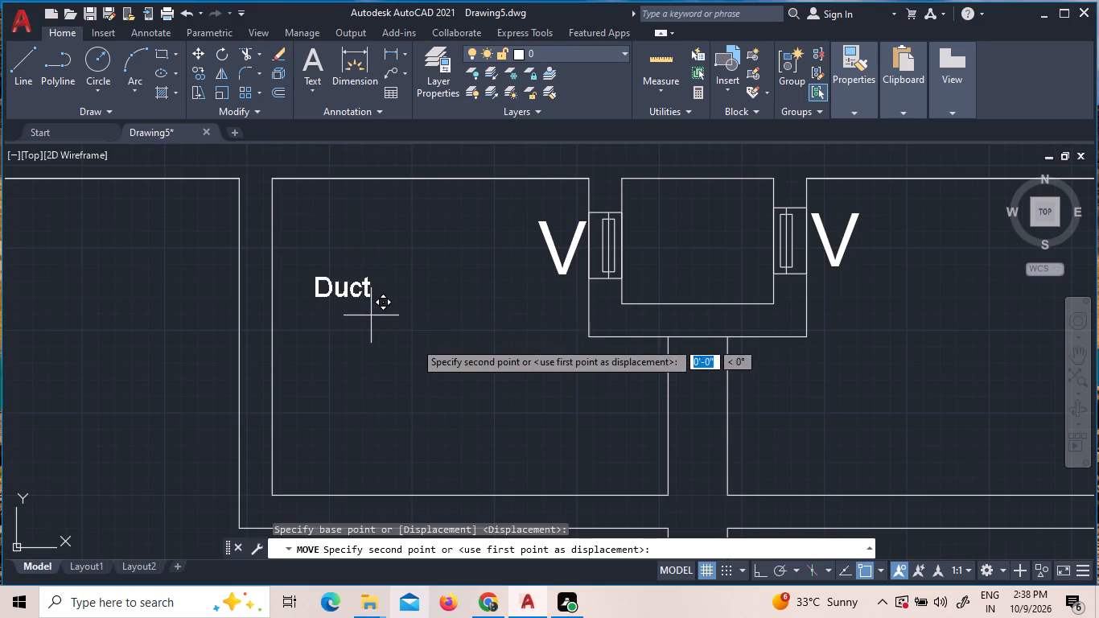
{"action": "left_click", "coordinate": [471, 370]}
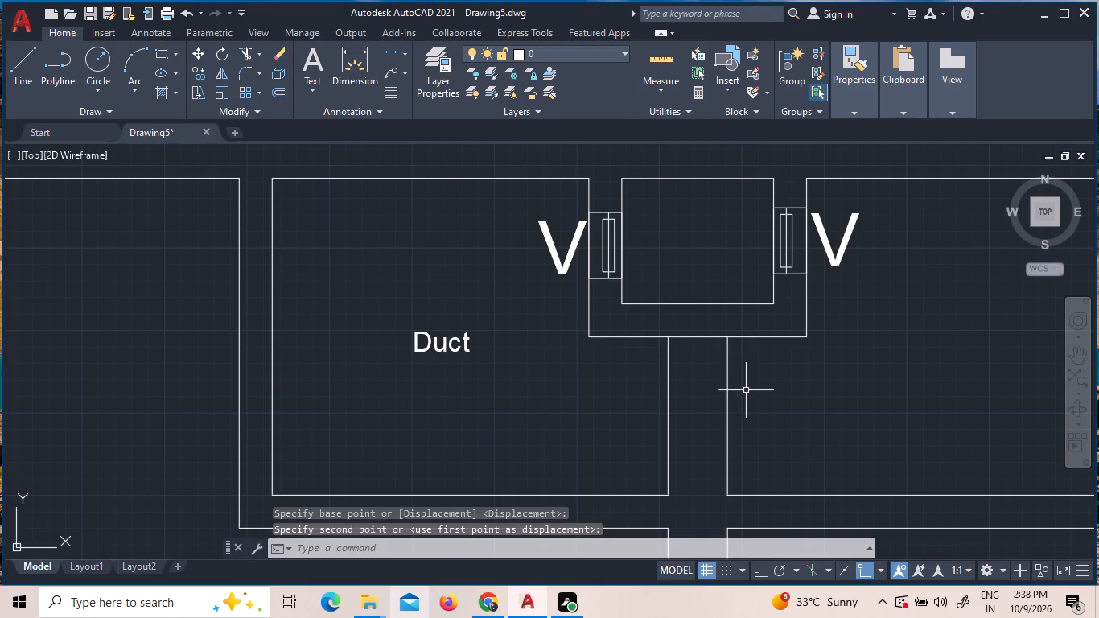
Copy the Duct text into the room east of the west column and inside both the west and east column outlines.
{"action": "right_click", "coordinate": [451, 342]}
{"action": "left_click", "coordinate": [451, 342]}
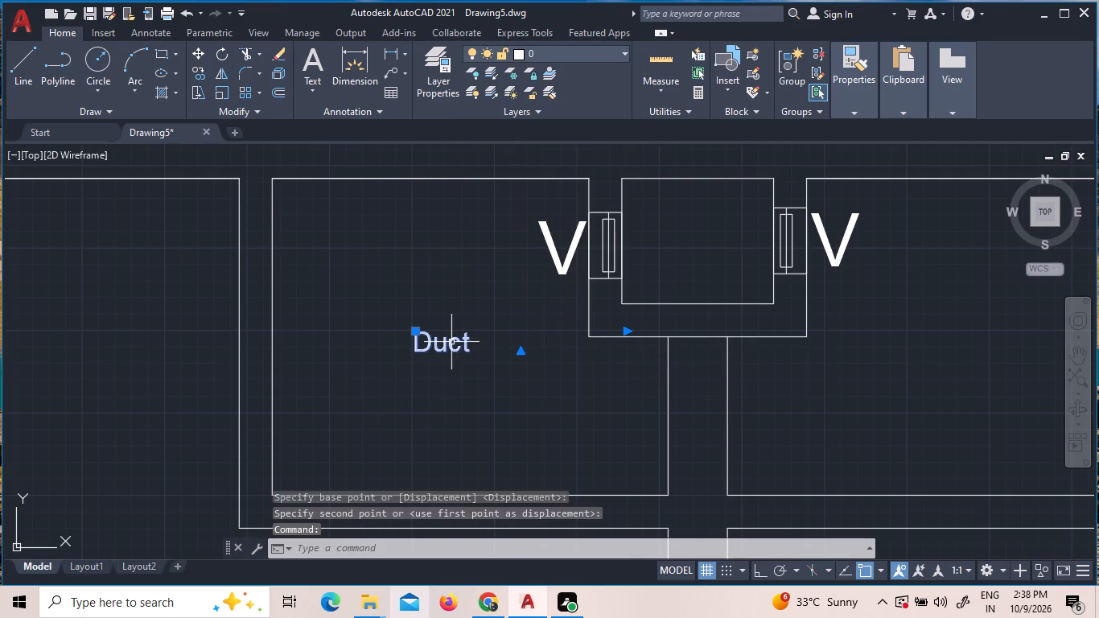
{"action": "right_click", "coordinate": [451, 342]}
{"action": "double_click", "coordinate": [500, 323]}
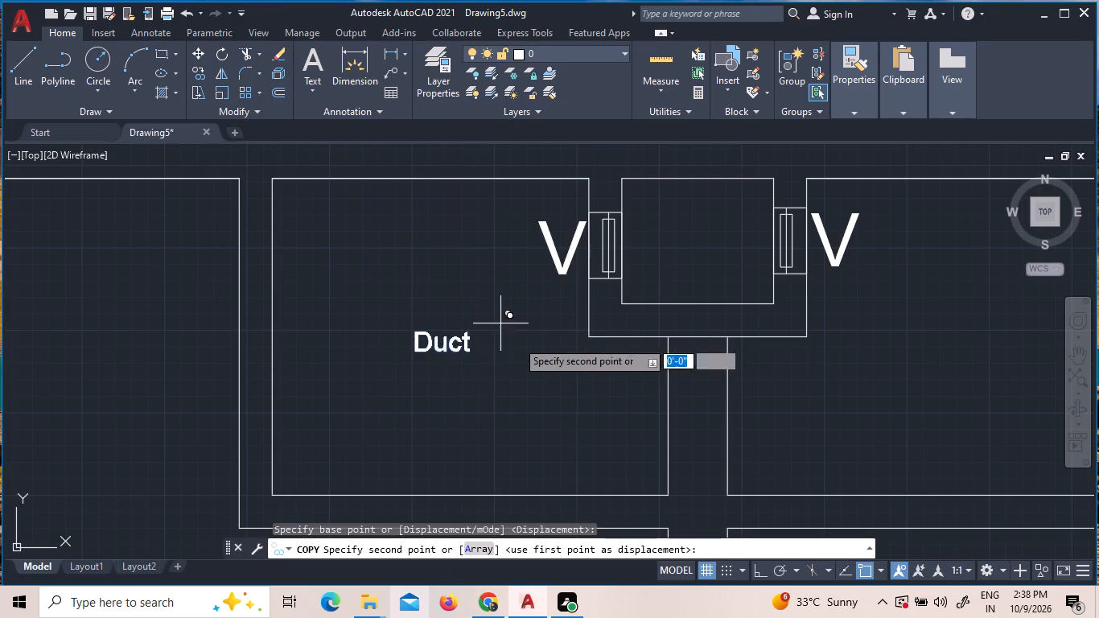
{"action": "left_click", "coordinate": [1042, 348]}
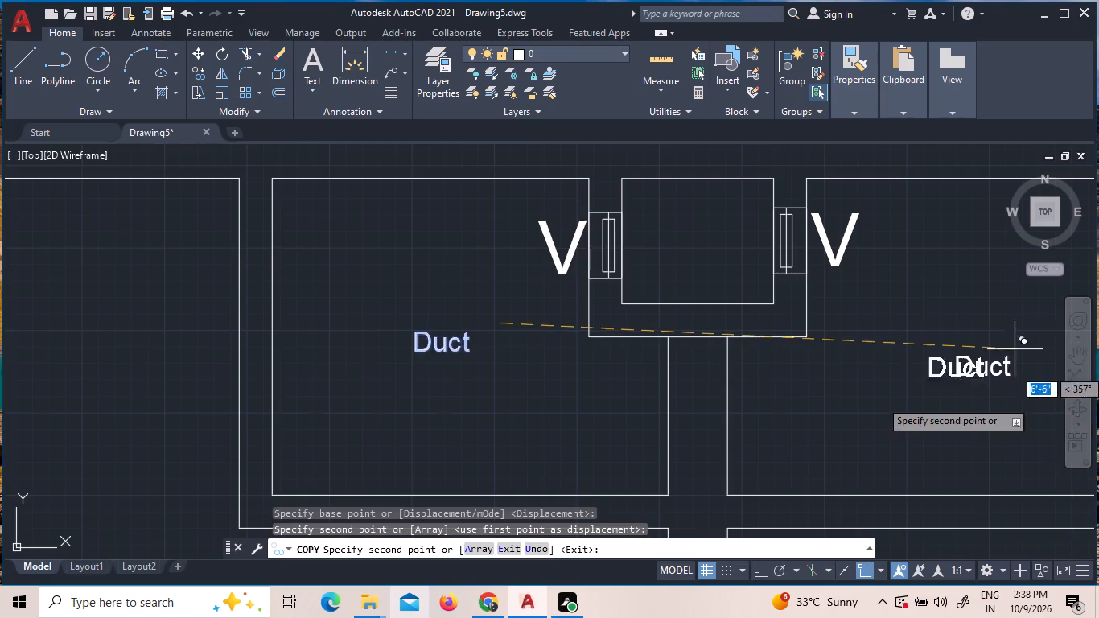
{"action": "scroll", "coordinate": [900, 412], "scroll_direction": "down", "scroll_amount": 3}
{"action": "scroll", "coordinate": [788, 364], "scroll_direction": "down", "scroll_amount": 2}
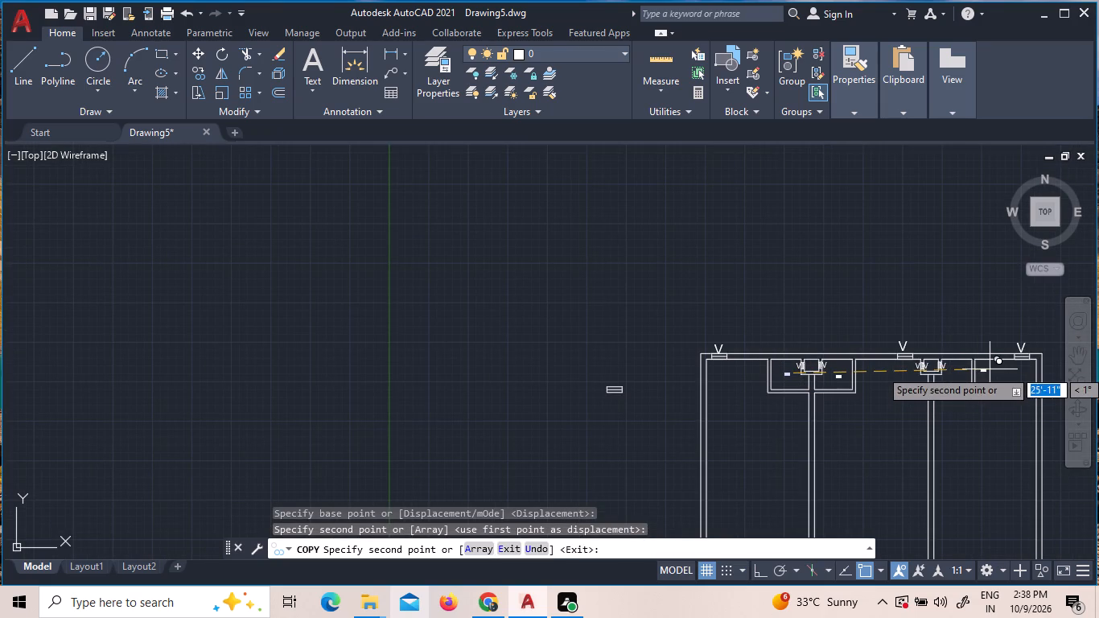
{"action": "scroll", "coordinate": [970, 382], "scroll_direction": "up", "scroll_amount": 3}
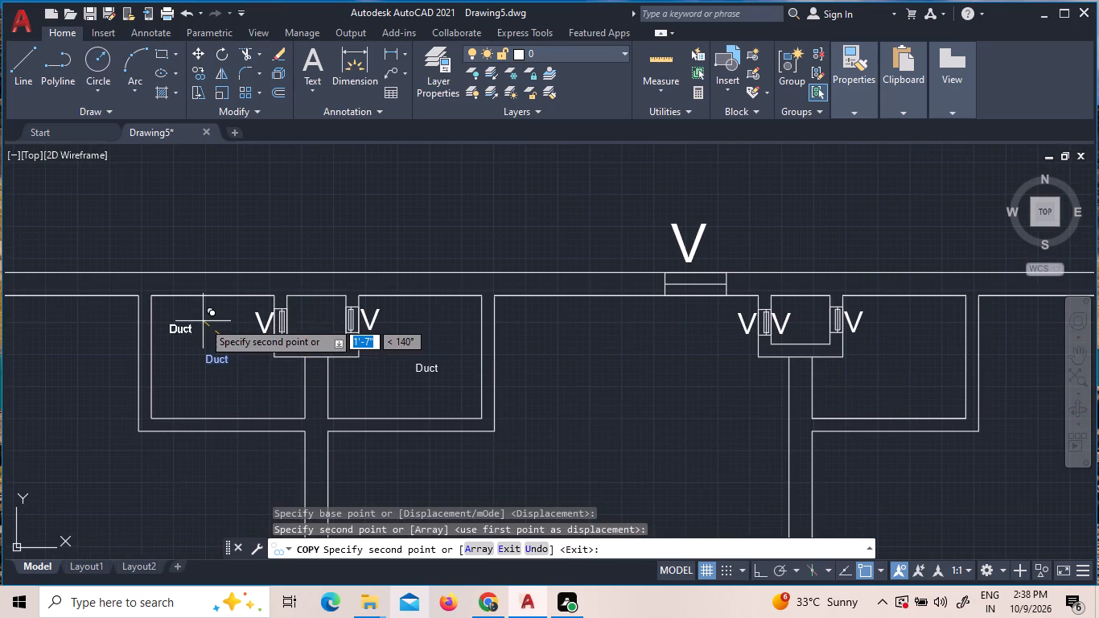
{"action": "left_click", "coordinate": [342, 313]}
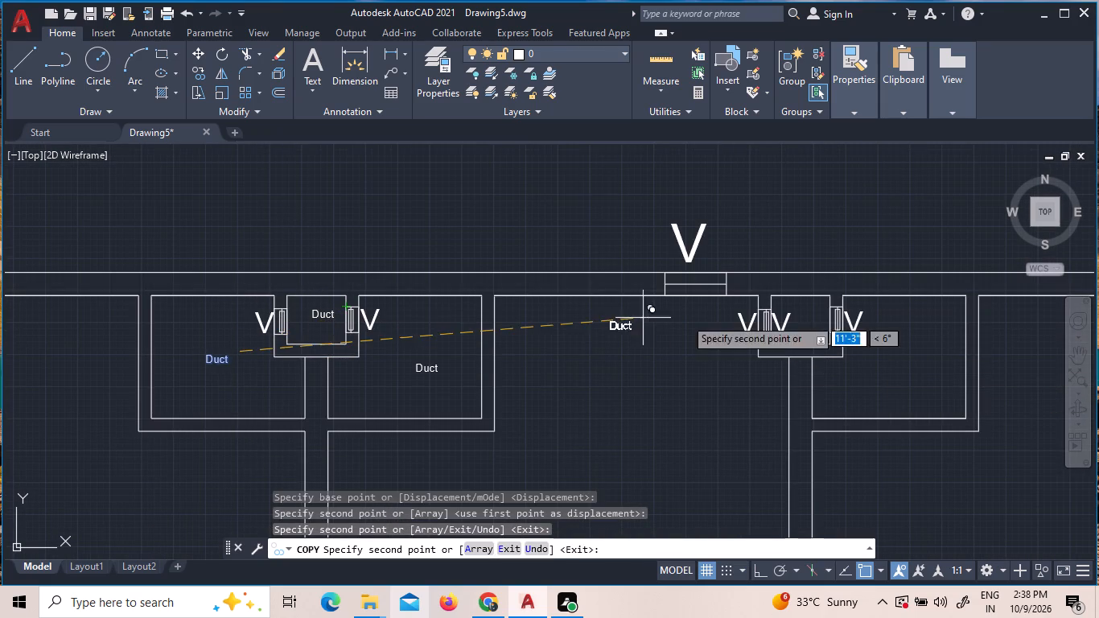
{"action": "left_click", "coordinate": [827, 314]}
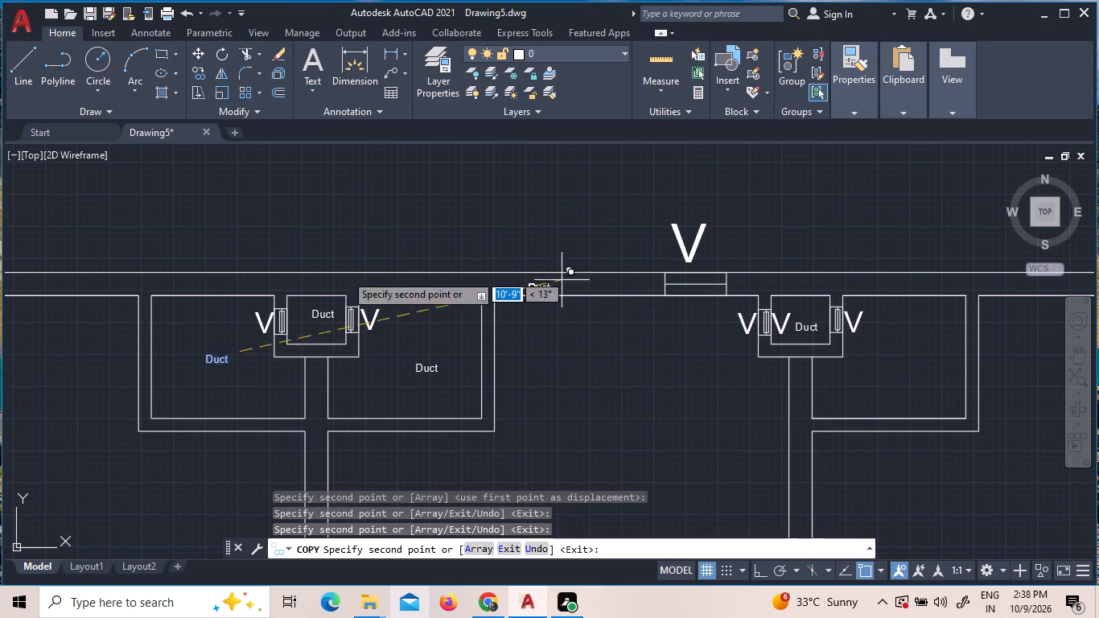
{"action": "key", "text": "Escape"}
Erase the Duct texts in the two rooms flanking the west column and inside the east column.
{"action": "left_click", "coordinate": [210, 363]}
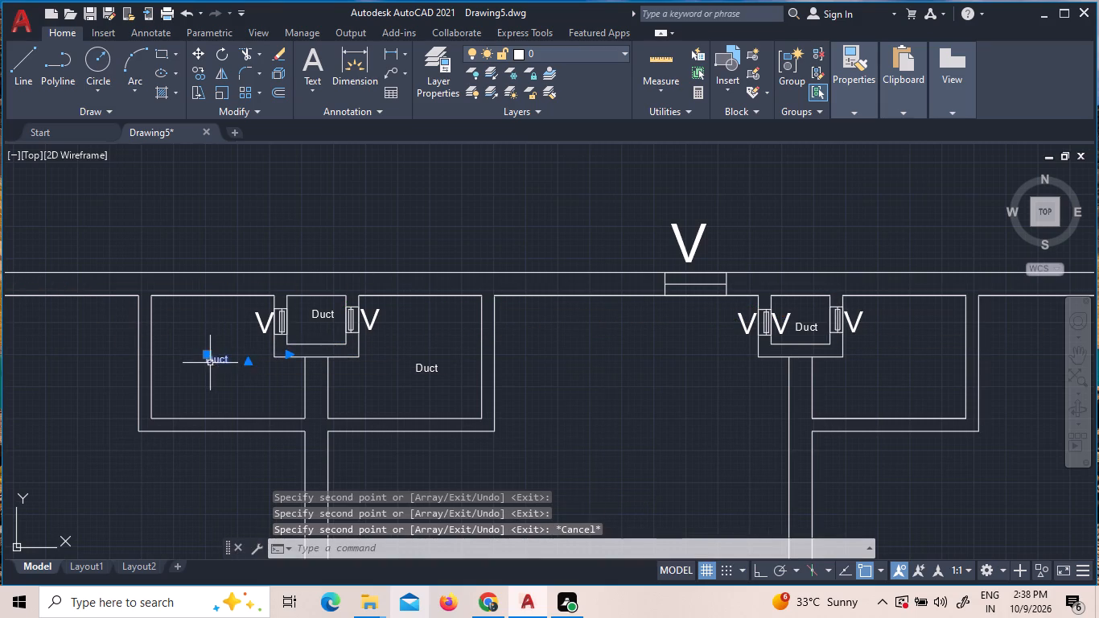
{"action": "left_click", "coordinate": [436, 369]}
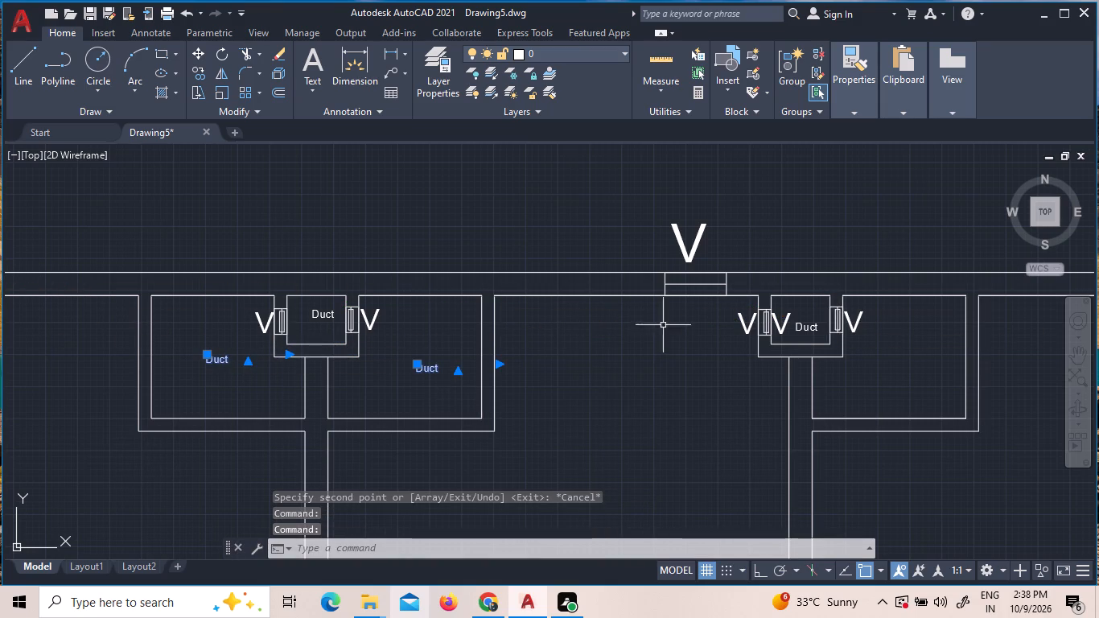
{"action": "left_click", "coordinate": [811, 329]}
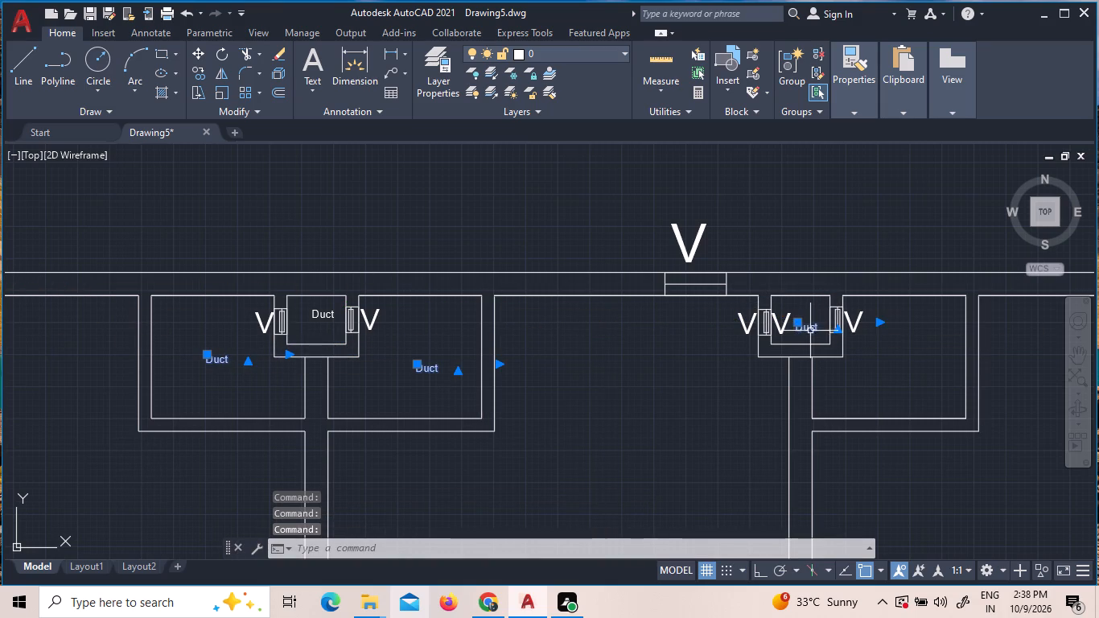
{"action": "key", "text": "Delete"}
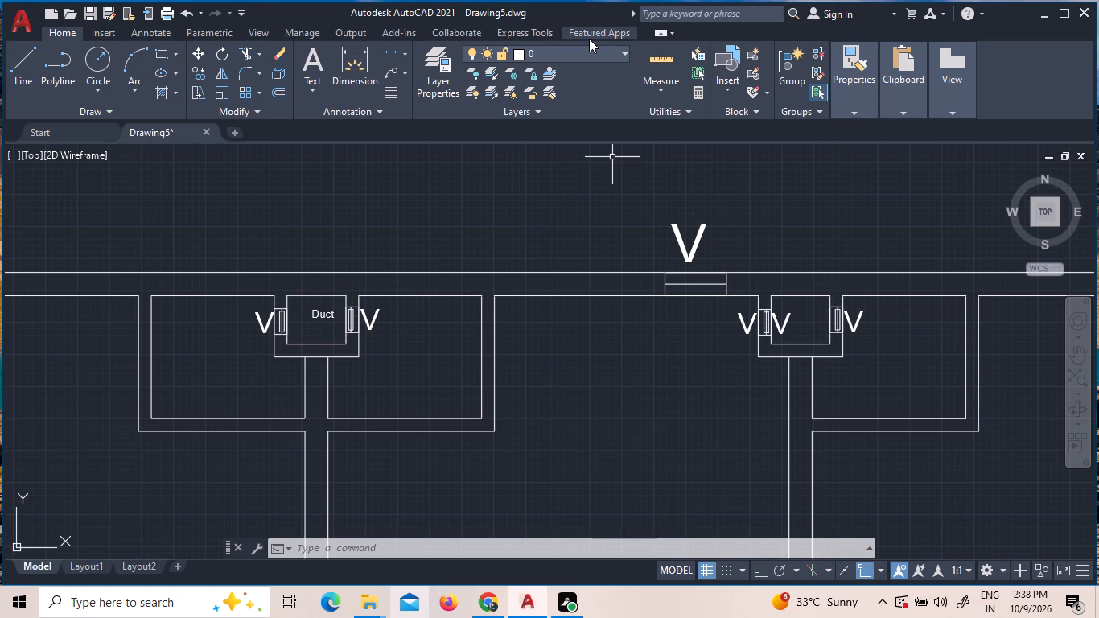
Insert the Toilet - Imperial block from the tool palettes at the north wall, just west of the duct, and close the palettes.
{"action": "type", "text": "tp"}
{"action": "key", "text": "Return"}
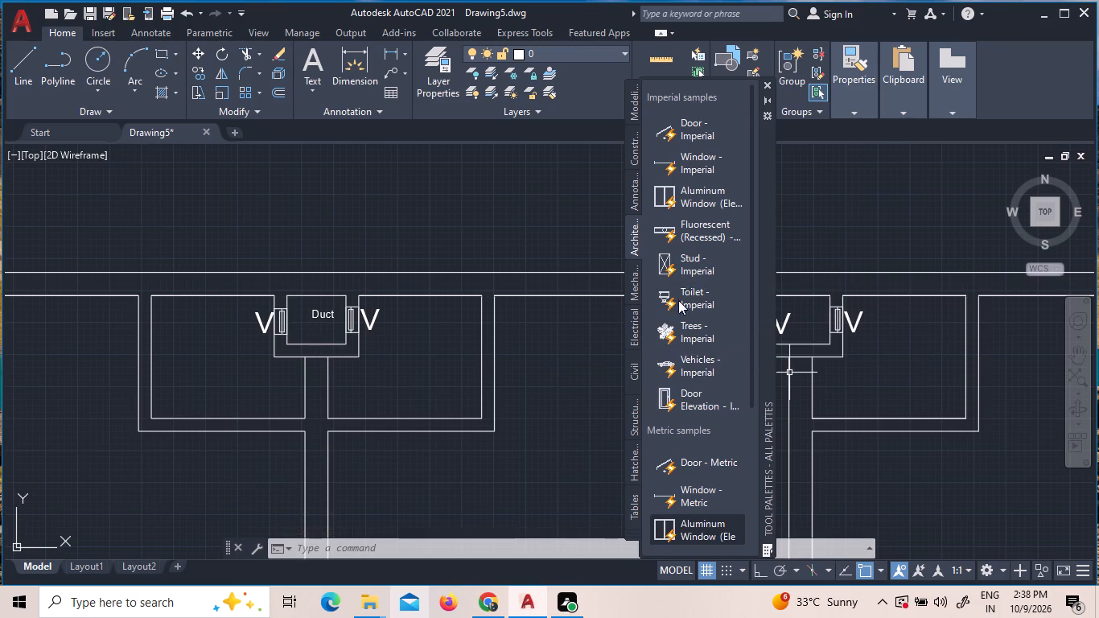
{"action": "left_click_drag", "start_coordinate": [704, 291], "coordinate": [530, 315]}
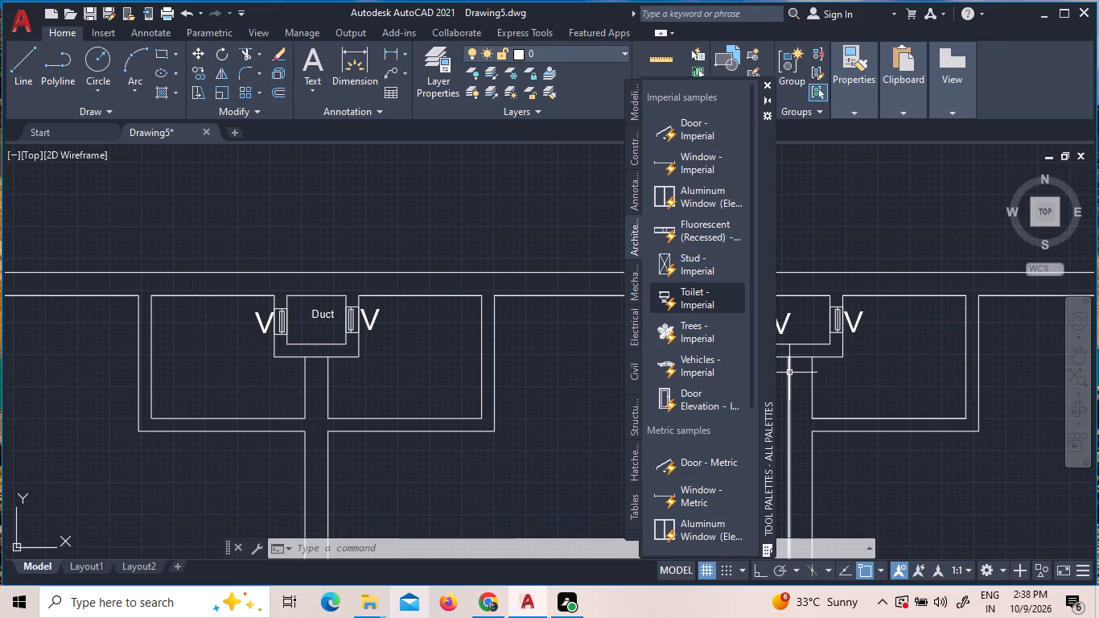
{"action": "left_click_drag", "start_coordinate": [530, 315], "coordinate": [428, 358]}
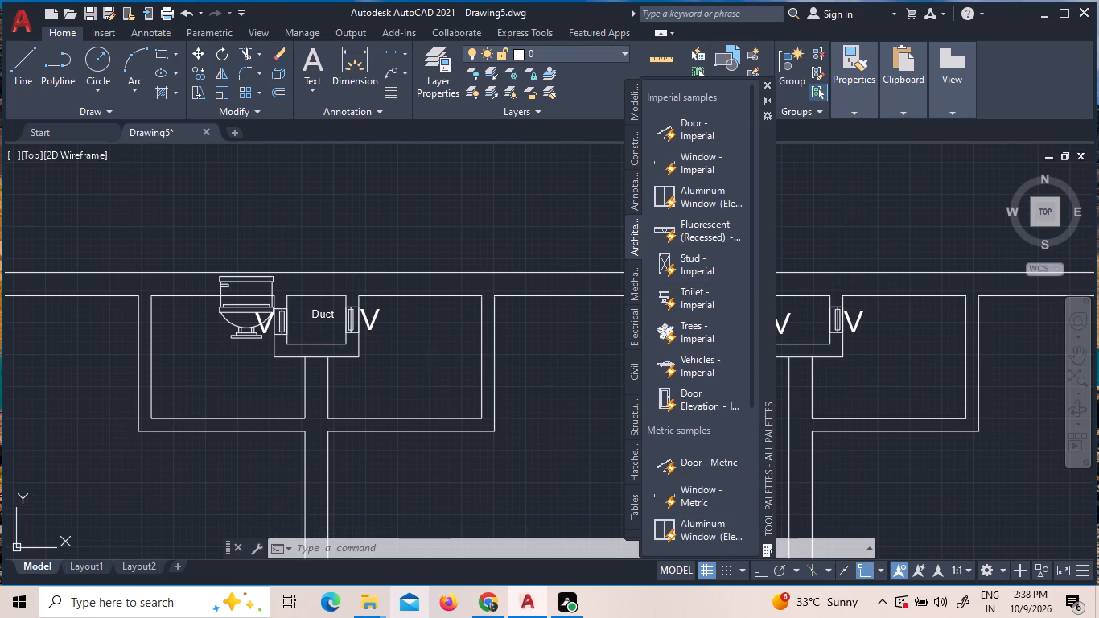
{"action": "scroll", "coordinate": [441, 349], "scroll_direction": "down", "scroll_amount": 1}
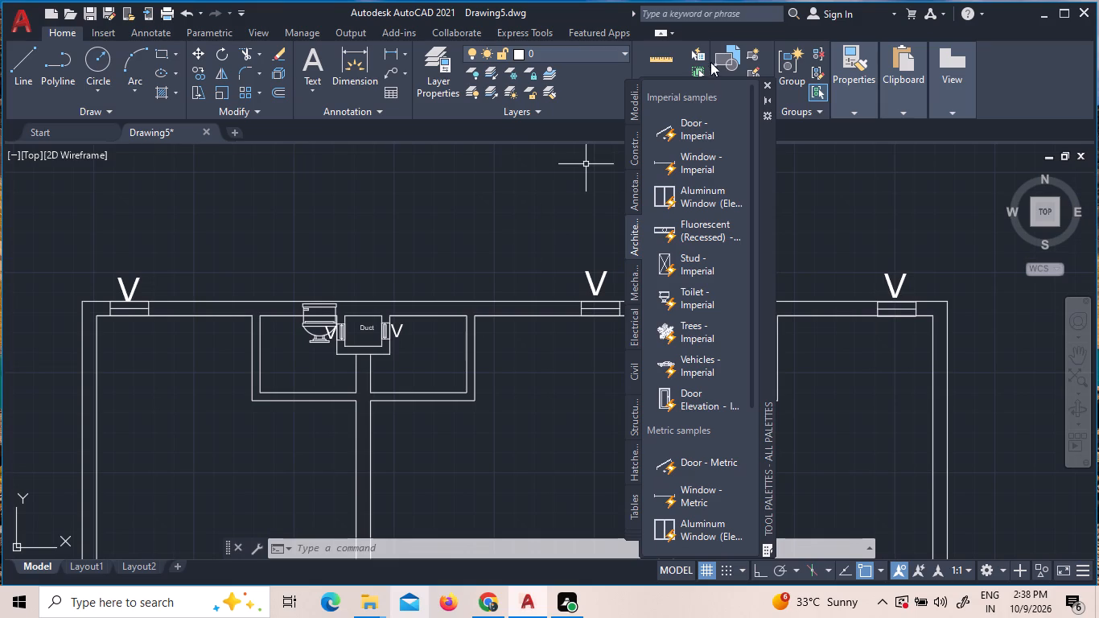
{"action": "left_click", "coordinate": [768, 79]}
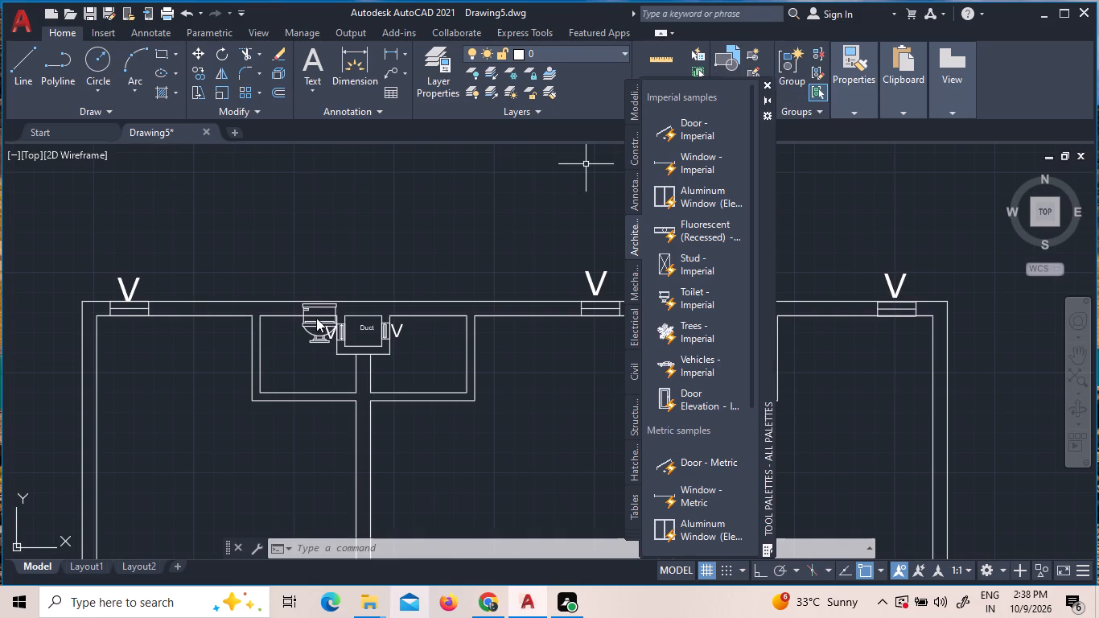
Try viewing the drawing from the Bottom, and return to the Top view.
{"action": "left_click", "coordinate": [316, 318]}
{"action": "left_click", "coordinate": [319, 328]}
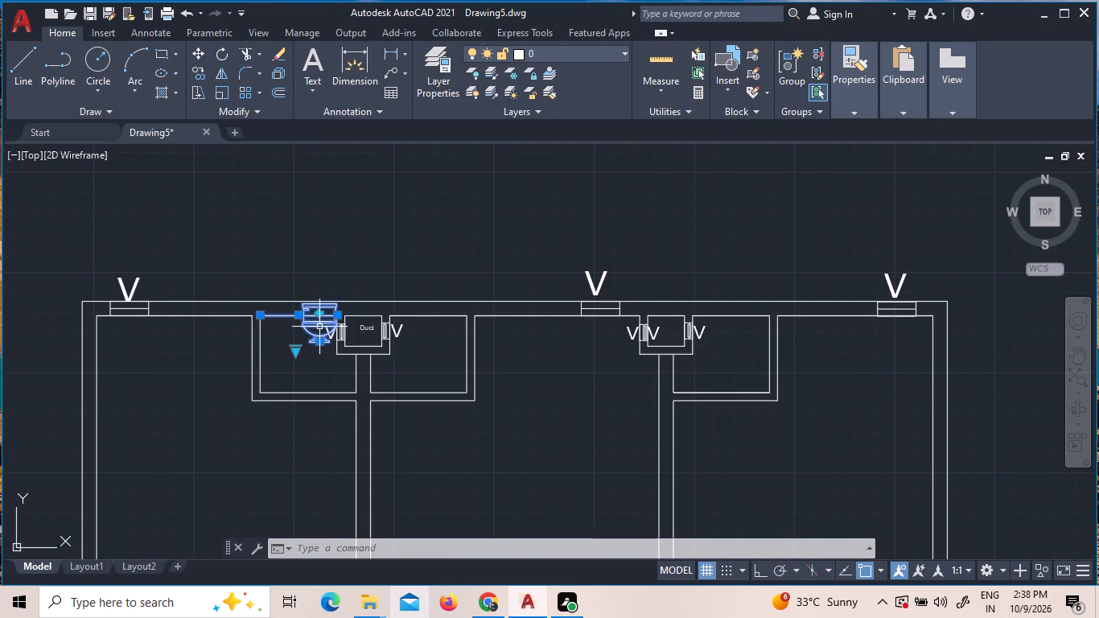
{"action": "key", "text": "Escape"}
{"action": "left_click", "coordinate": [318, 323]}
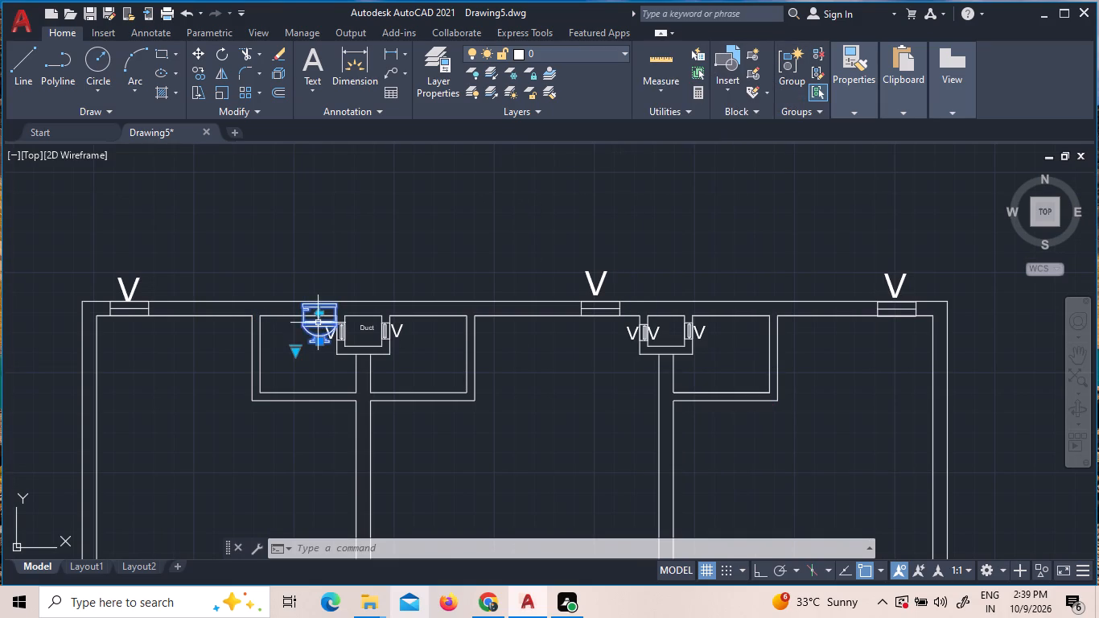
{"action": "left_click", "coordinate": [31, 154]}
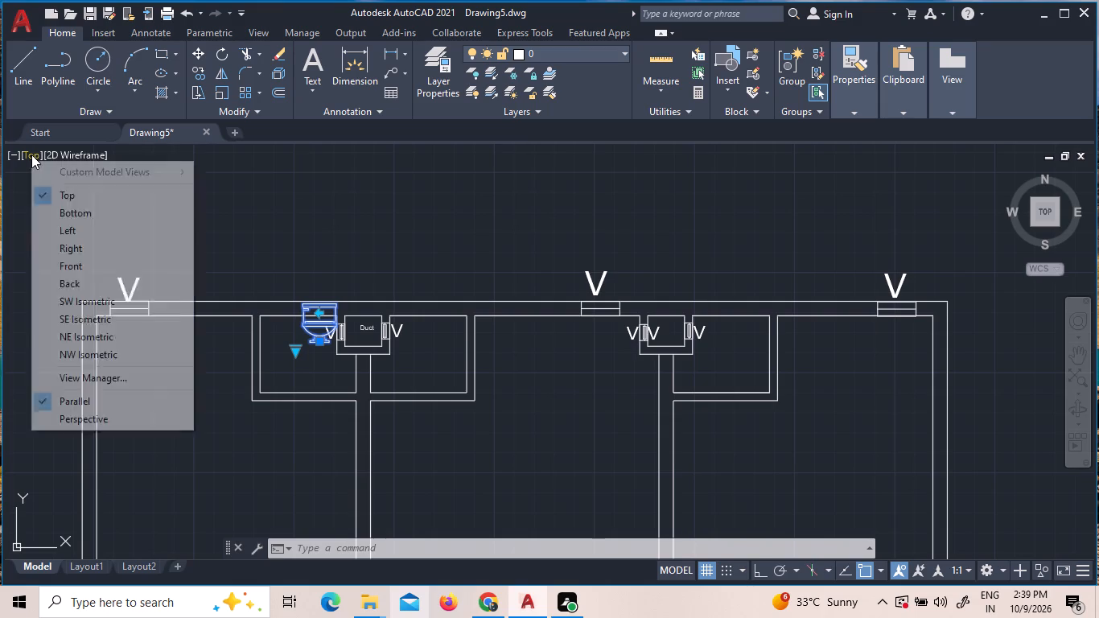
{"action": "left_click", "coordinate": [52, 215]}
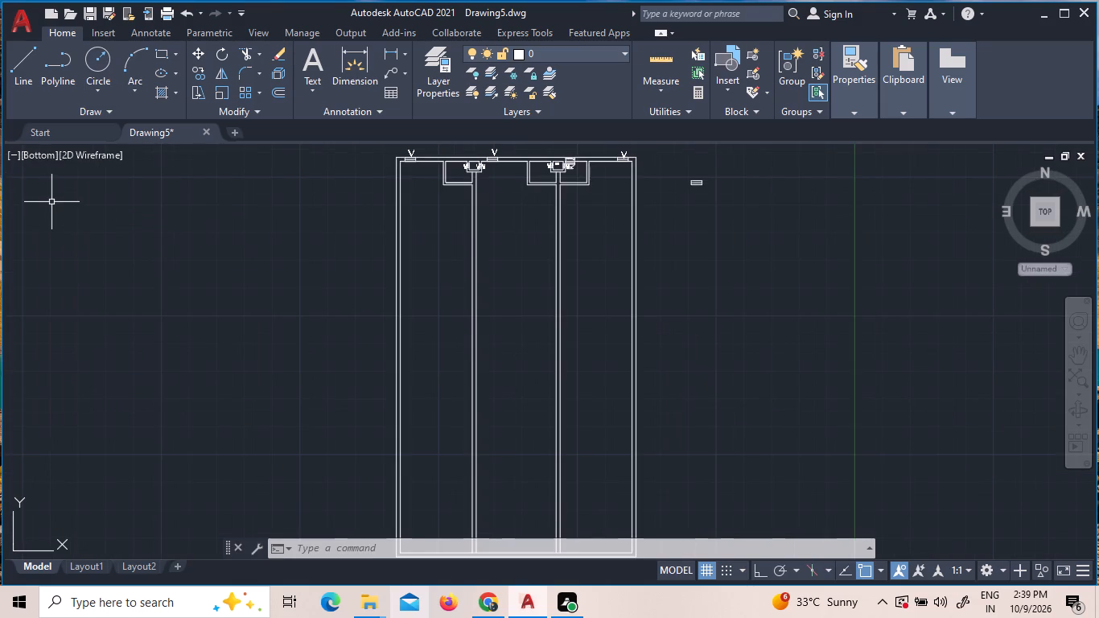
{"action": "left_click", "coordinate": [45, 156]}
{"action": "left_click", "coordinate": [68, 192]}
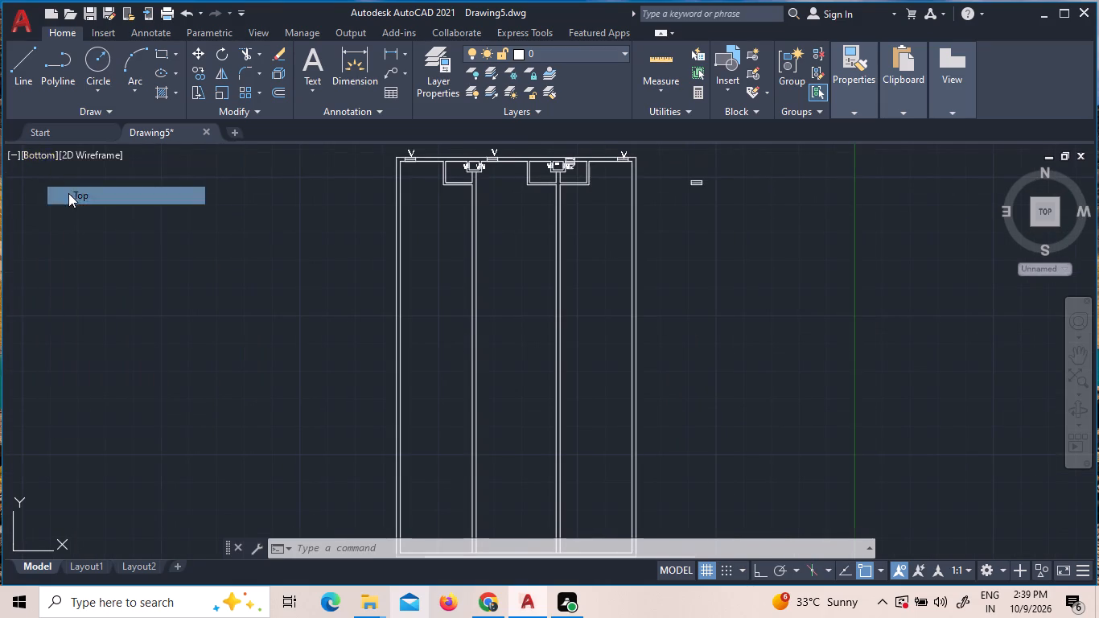
Switch the toilet block beside the duct to its Elongated (Plan) representation.
{"action": "scroll", "coordinate": [526, 148], "scroll_direction": "up", "scroll_amount": 5}
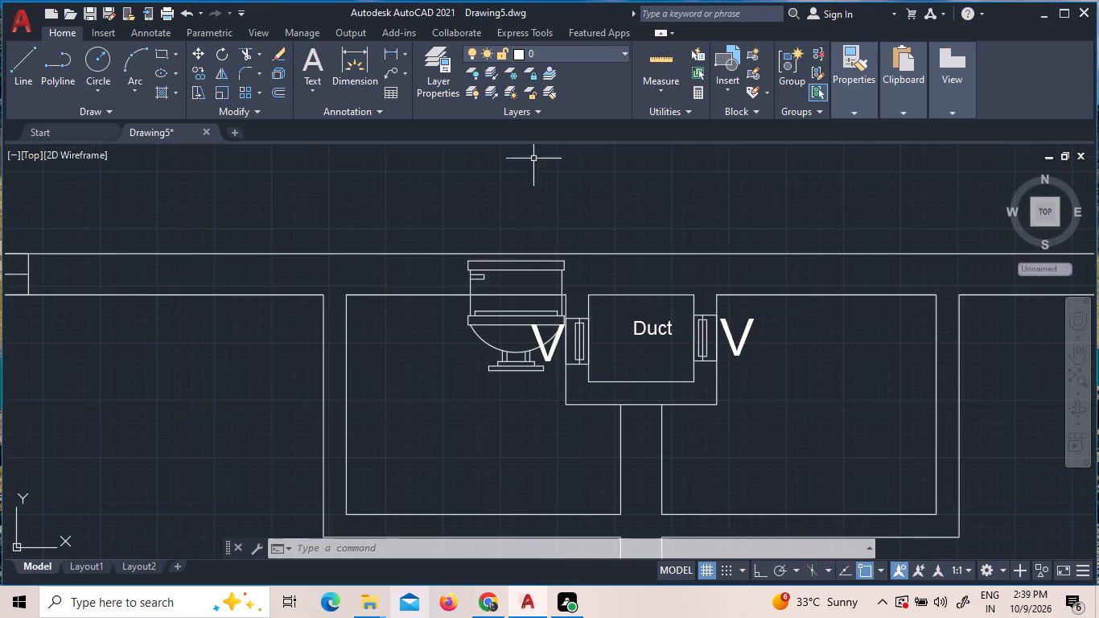
{"action": "scroll", "coordinate": [546, 212], "scroll_direction": "up", "scroll_amount": 3}
{"action": "scroll", "coordinate": [533, 239], "scroll_direction": "down", "scroll_amount": 3}
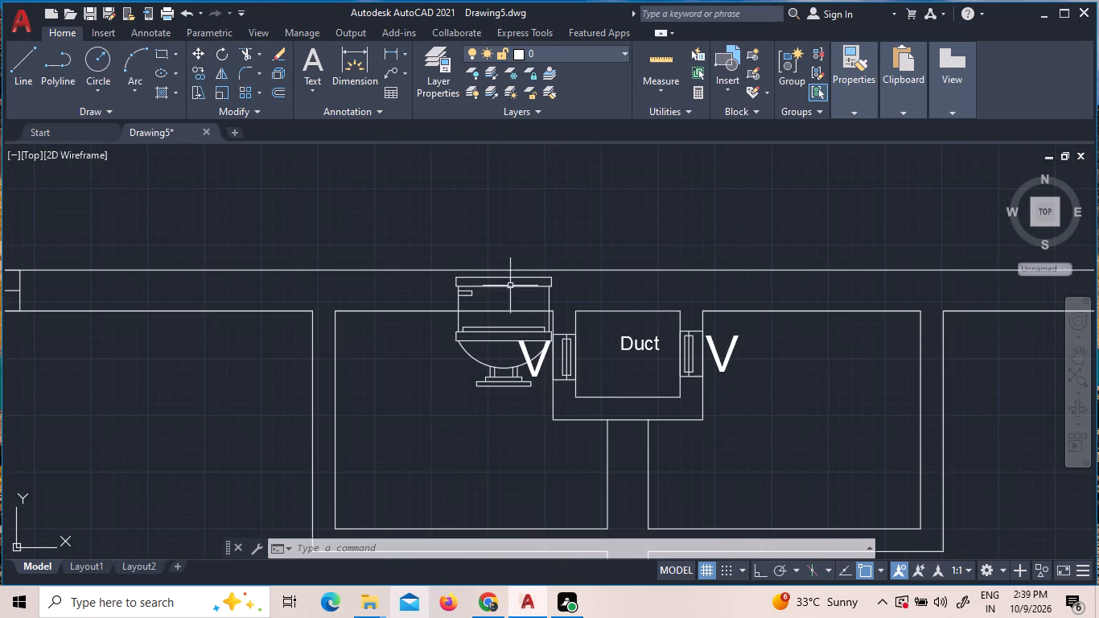
{"action": "left_click", "coordinate": [488, 334]}
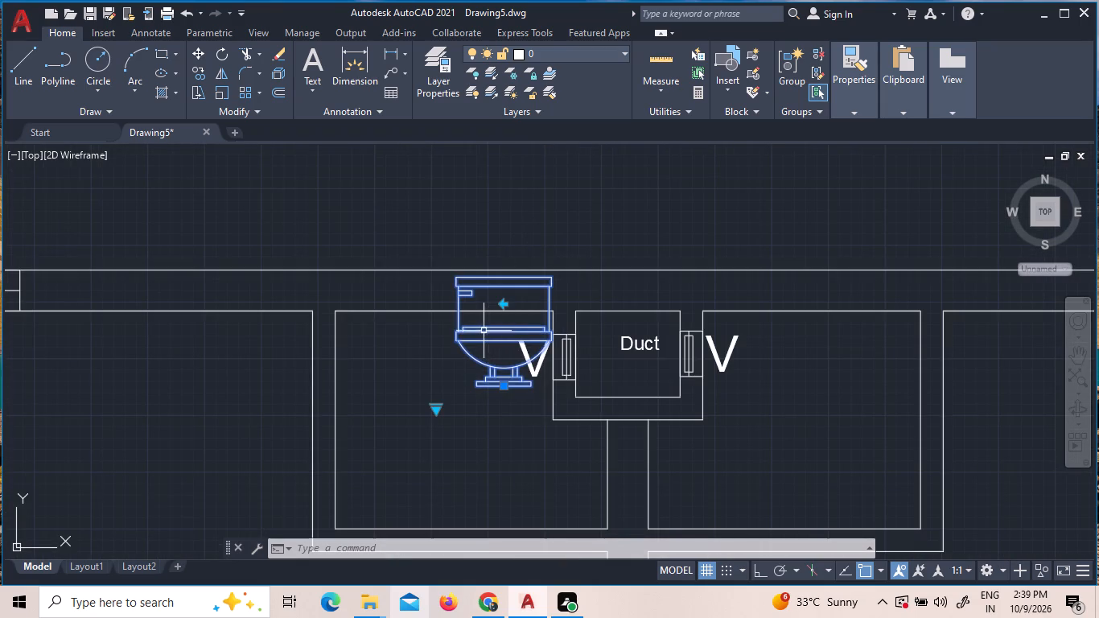
{"action": "left_click", "coordinate": [434, 408]}
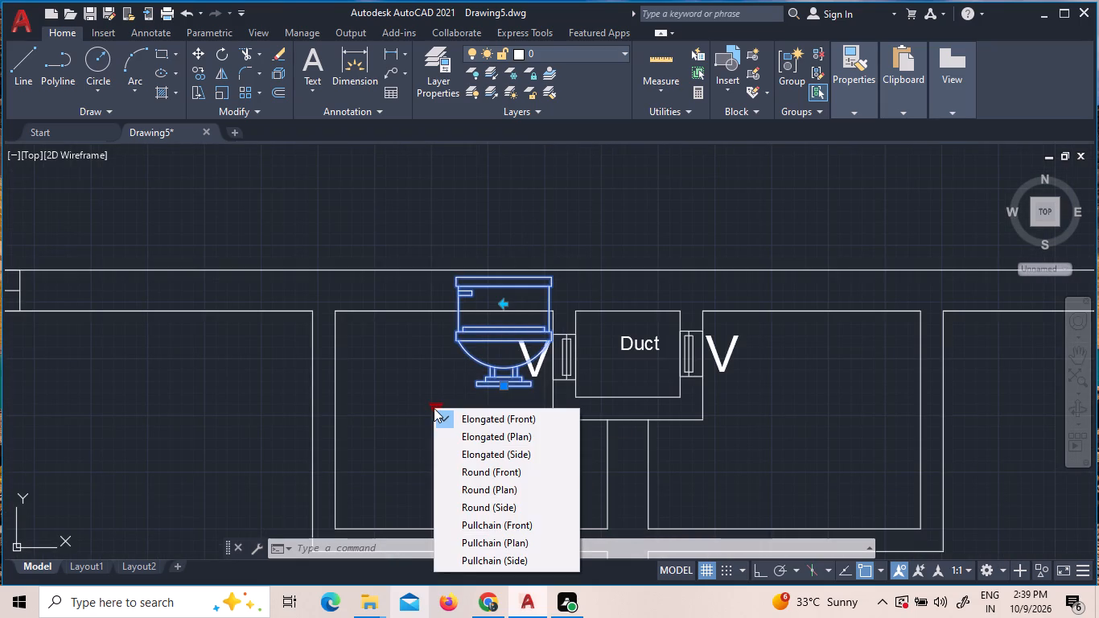
{"action": "left_click", "coordinate": [448, 432]}
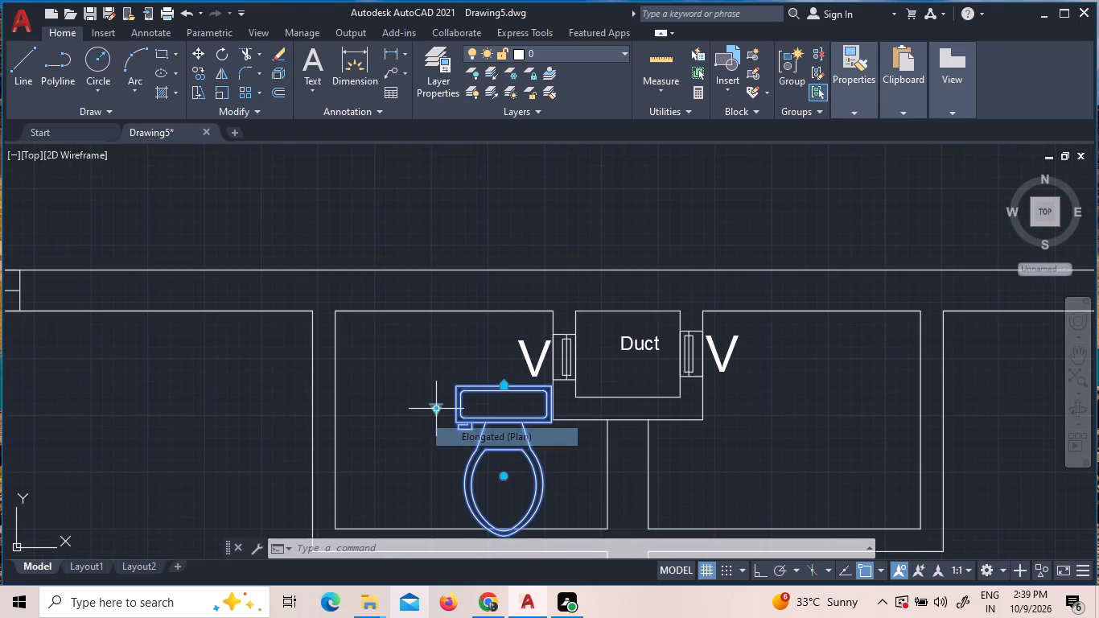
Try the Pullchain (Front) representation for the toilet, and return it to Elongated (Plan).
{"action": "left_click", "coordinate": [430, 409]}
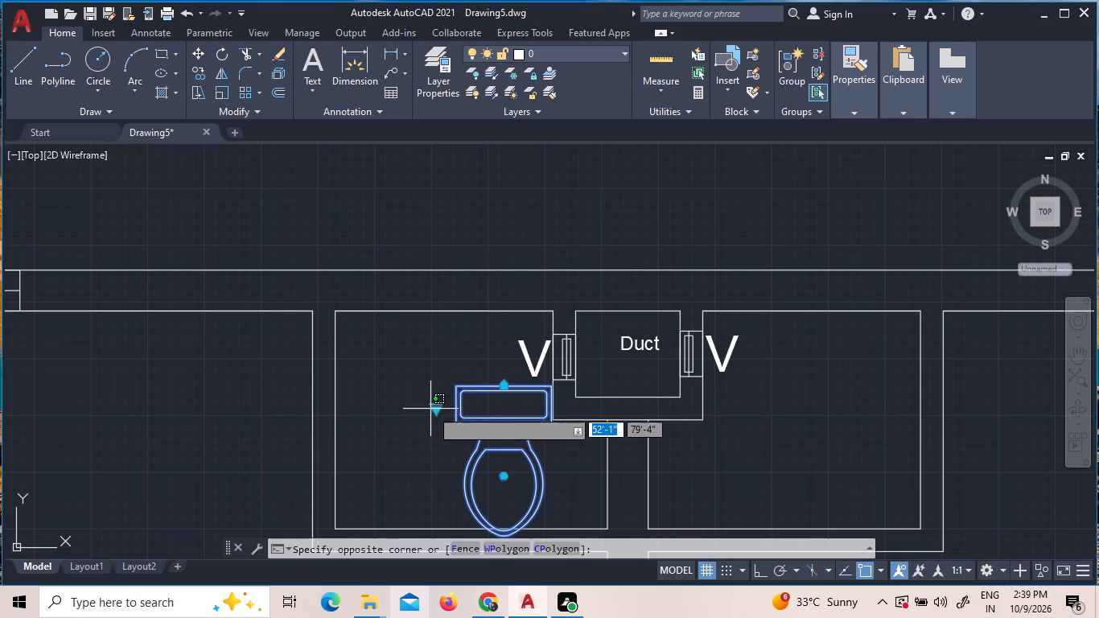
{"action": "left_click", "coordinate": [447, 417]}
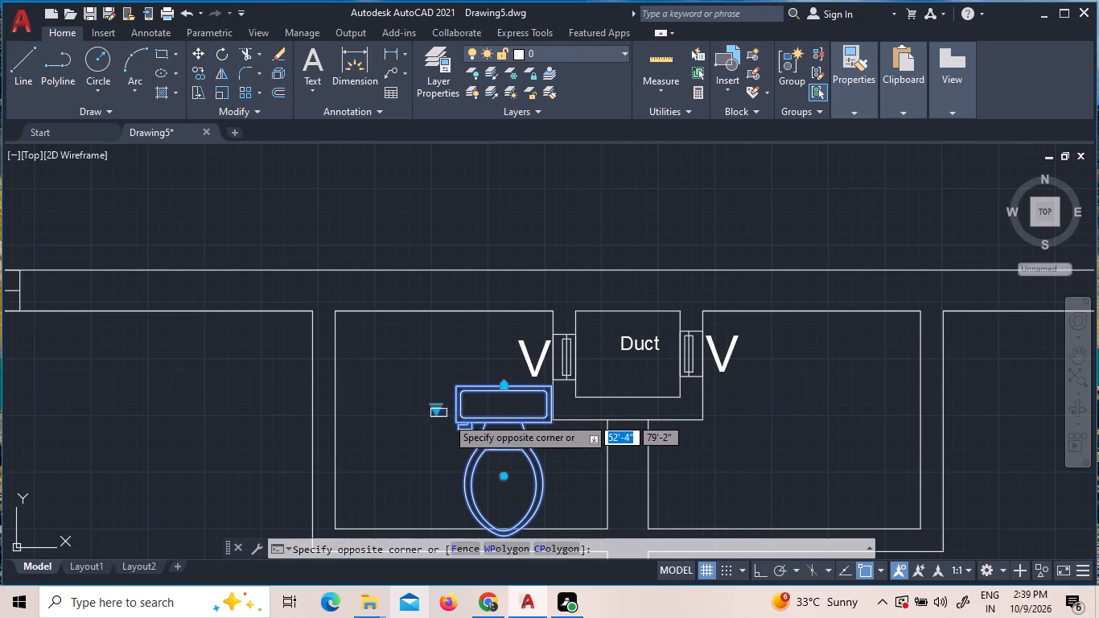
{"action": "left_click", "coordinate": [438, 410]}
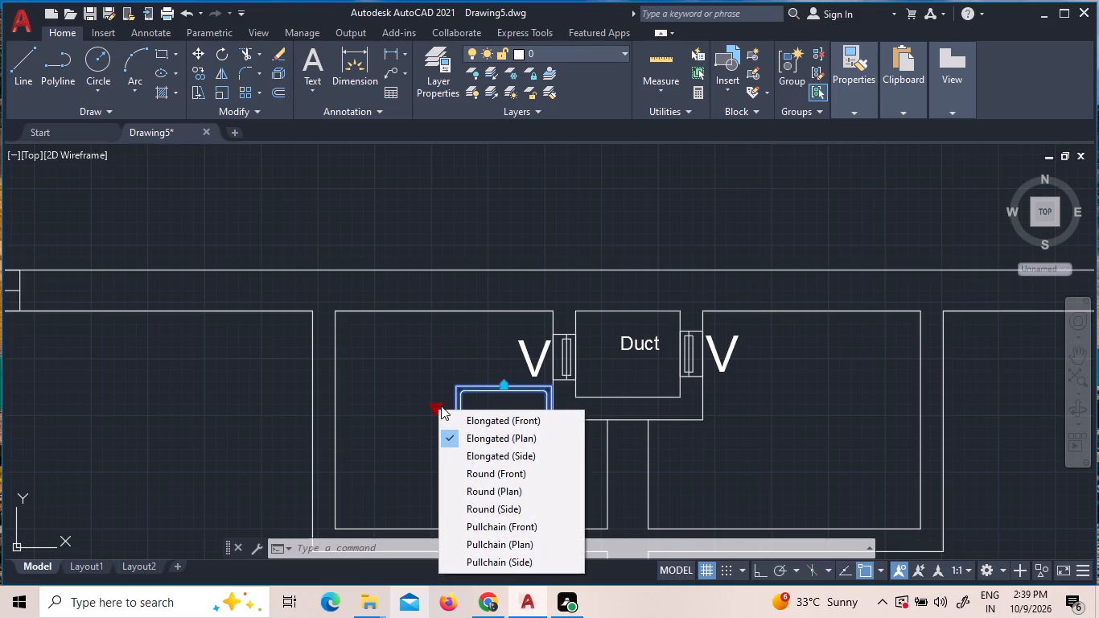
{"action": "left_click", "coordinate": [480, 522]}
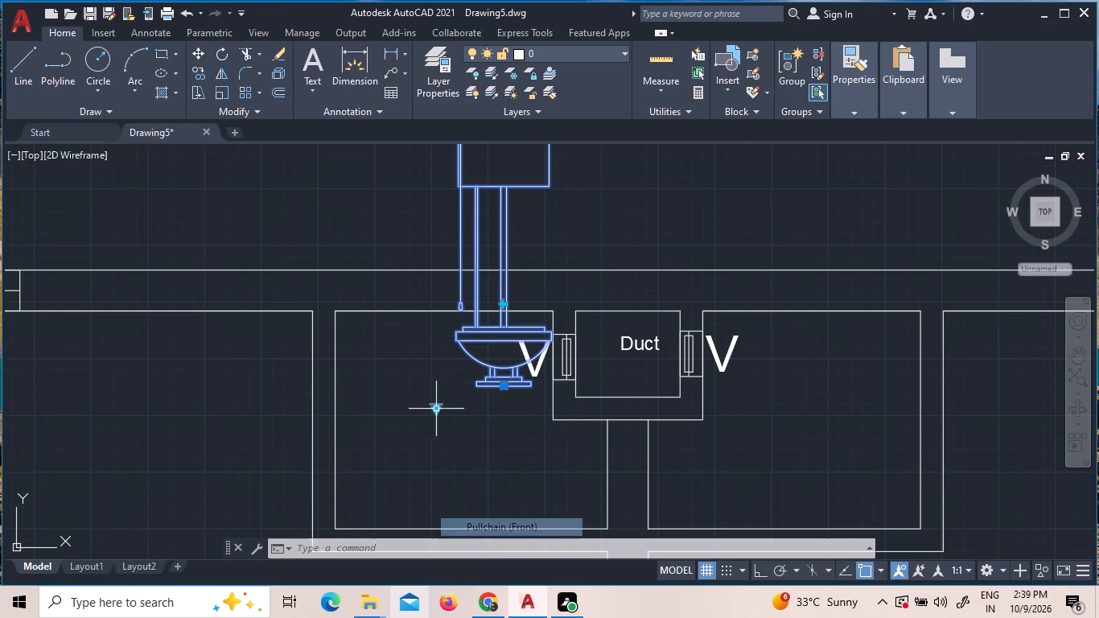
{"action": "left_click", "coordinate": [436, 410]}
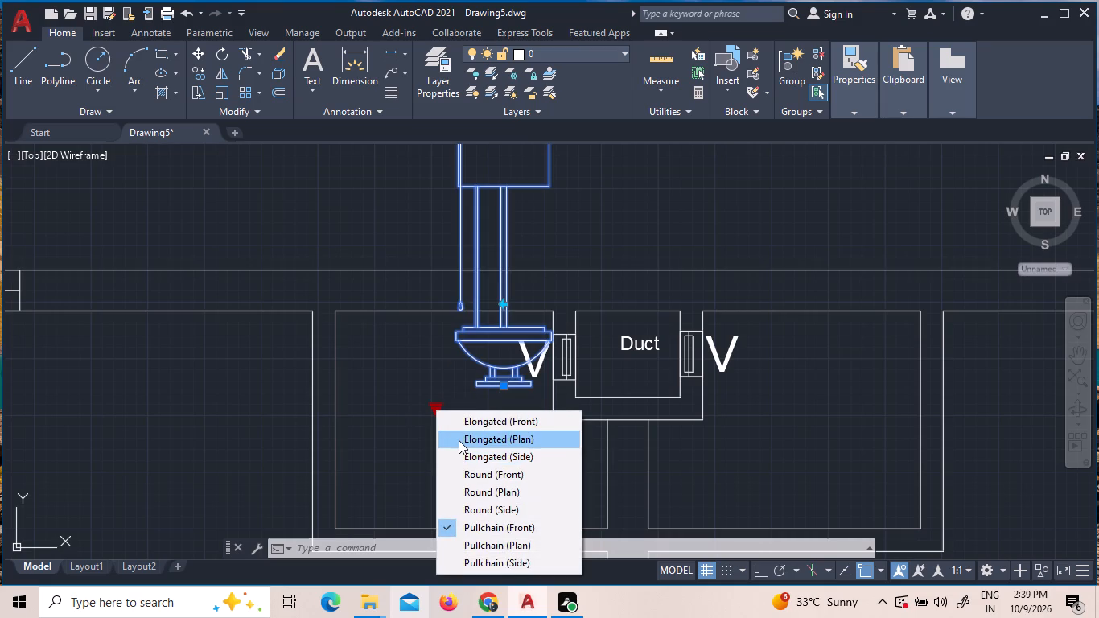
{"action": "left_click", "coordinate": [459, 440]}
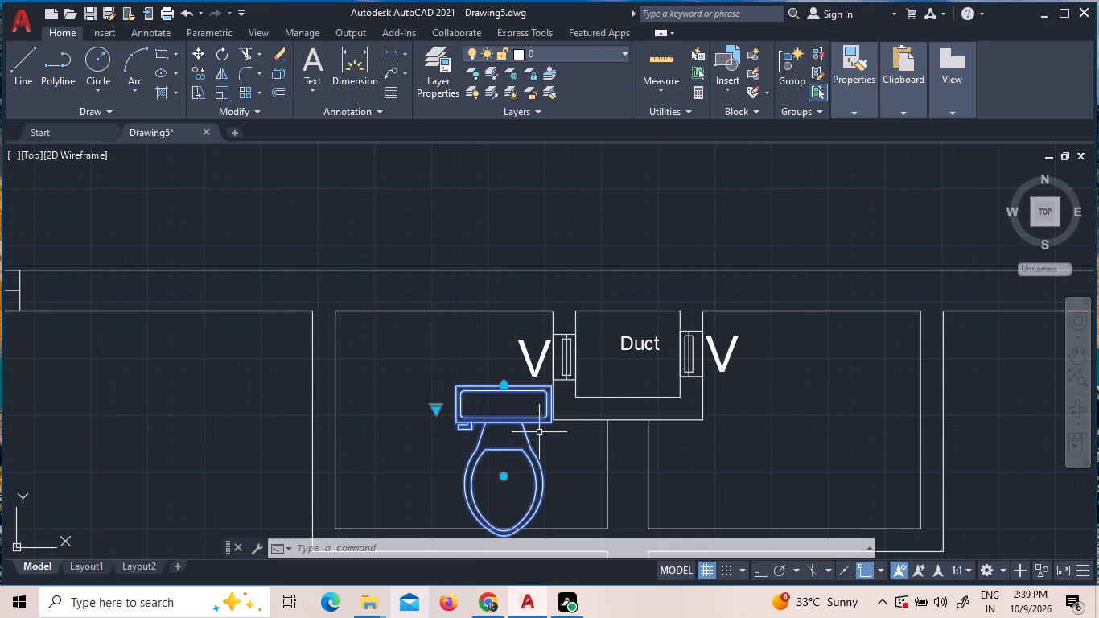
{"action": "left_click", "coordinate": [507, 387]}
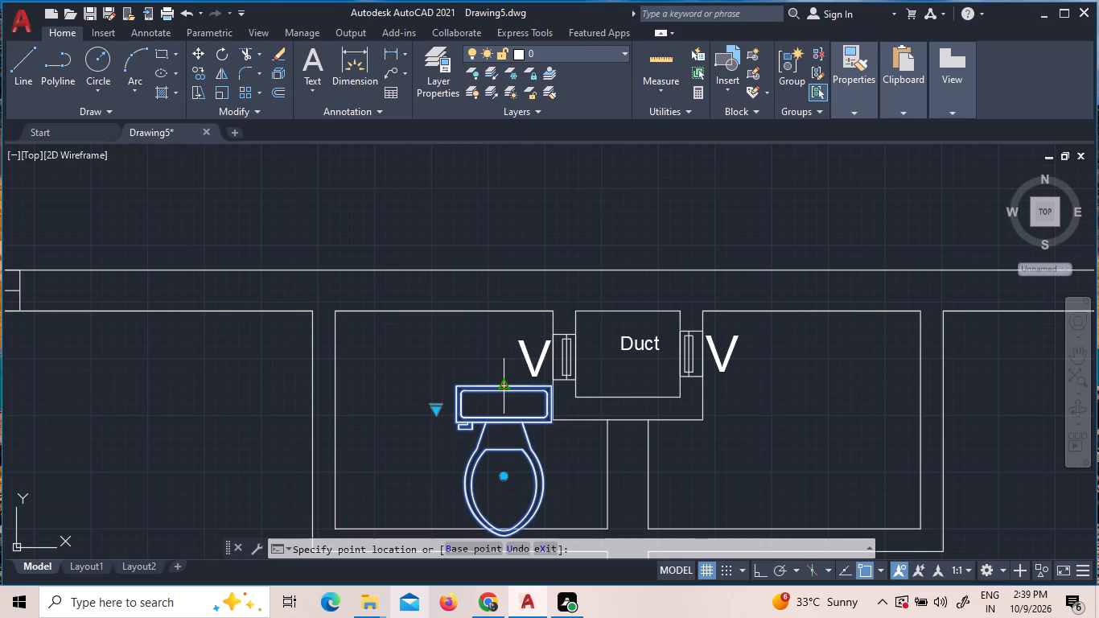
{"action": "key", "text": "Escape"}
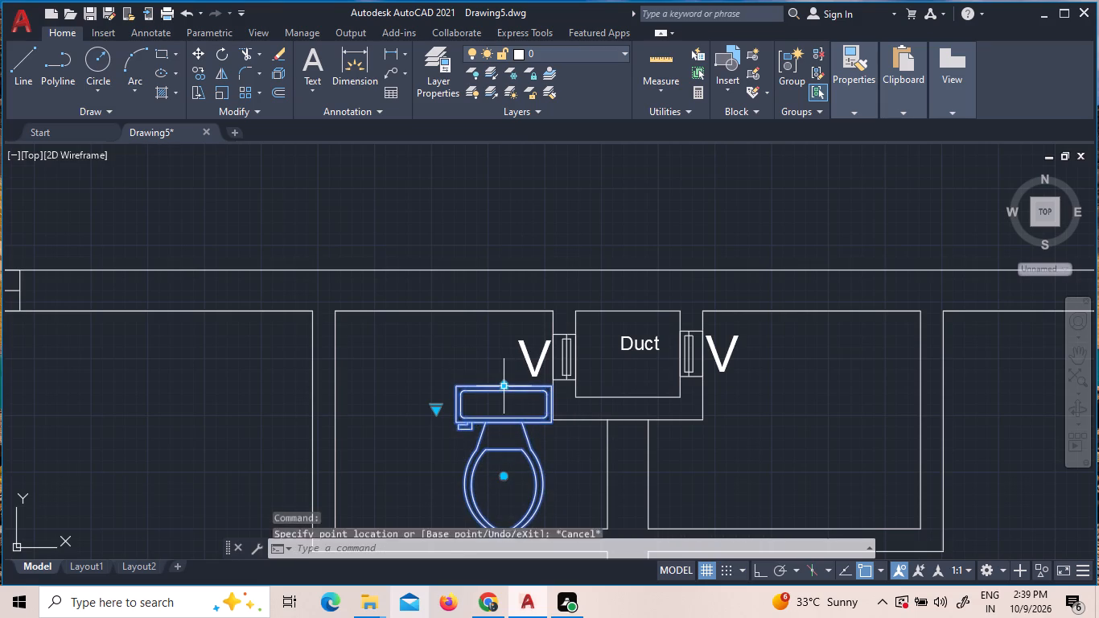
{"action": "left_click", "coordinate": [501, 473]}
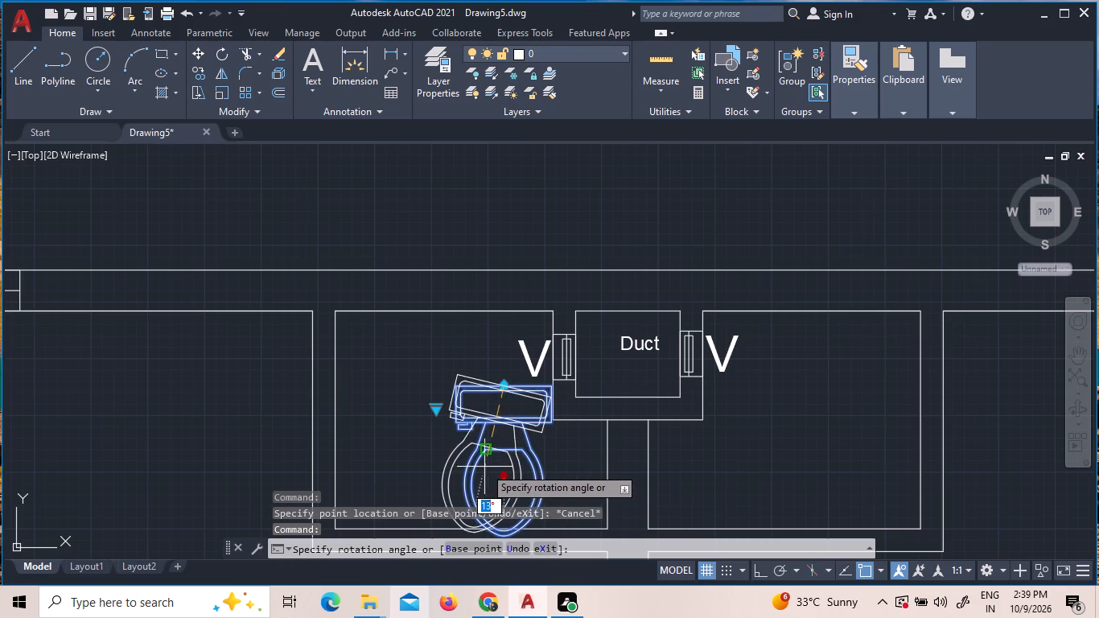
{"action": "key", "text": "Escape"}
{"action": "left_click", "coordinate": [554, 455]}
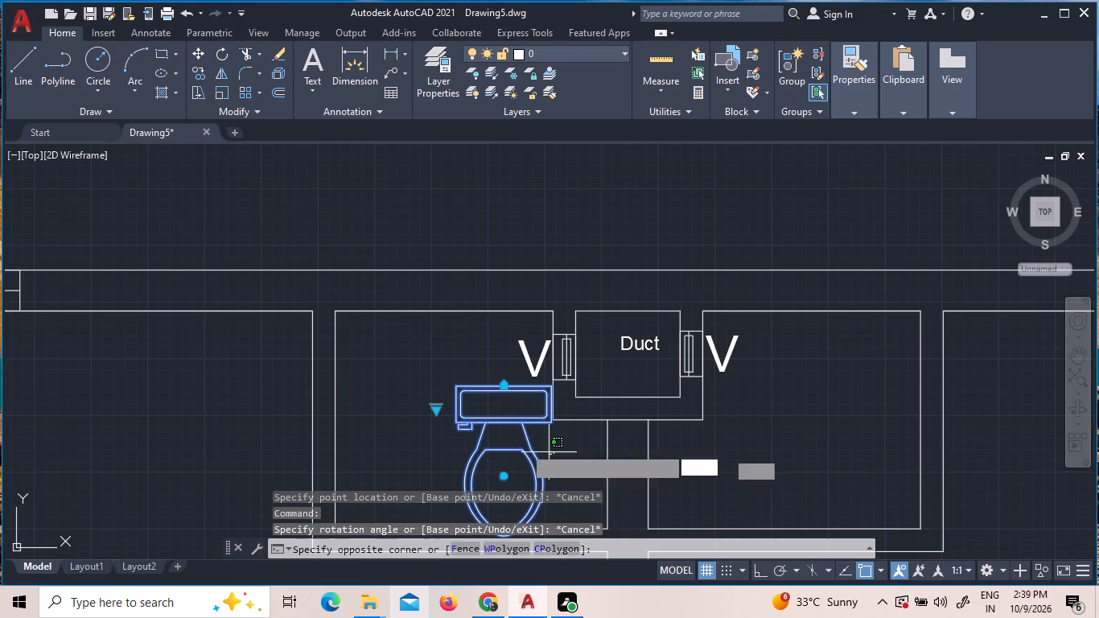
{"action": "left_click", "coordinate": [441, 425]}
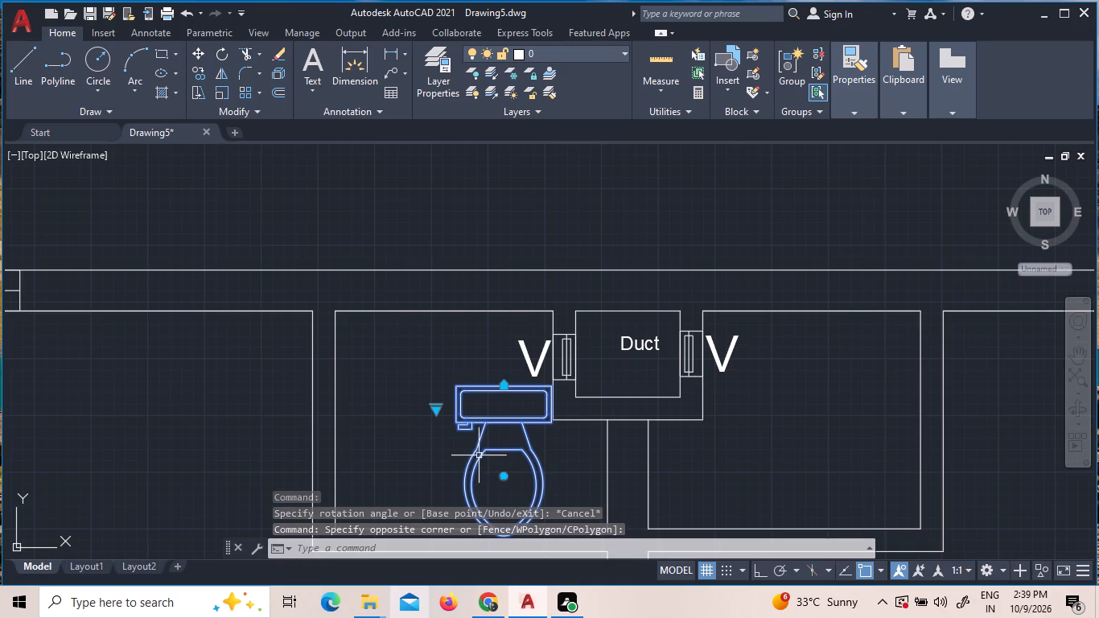
Move the toilet north by the midpoint of its tank's back edge, close to the north wall of the room west of the duct.
{"action": "scroll", "coordinate": [481, 421], "scroll_direction": "down", "scroll_amount": 1}
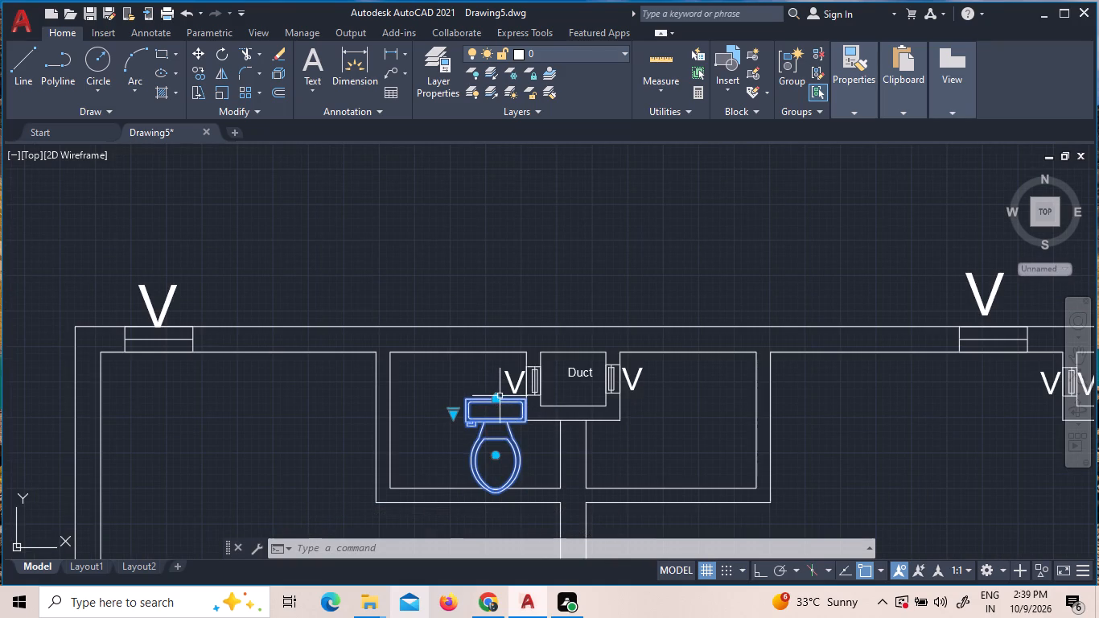
{"action": "left_click", "coordinate": [496, 394]}
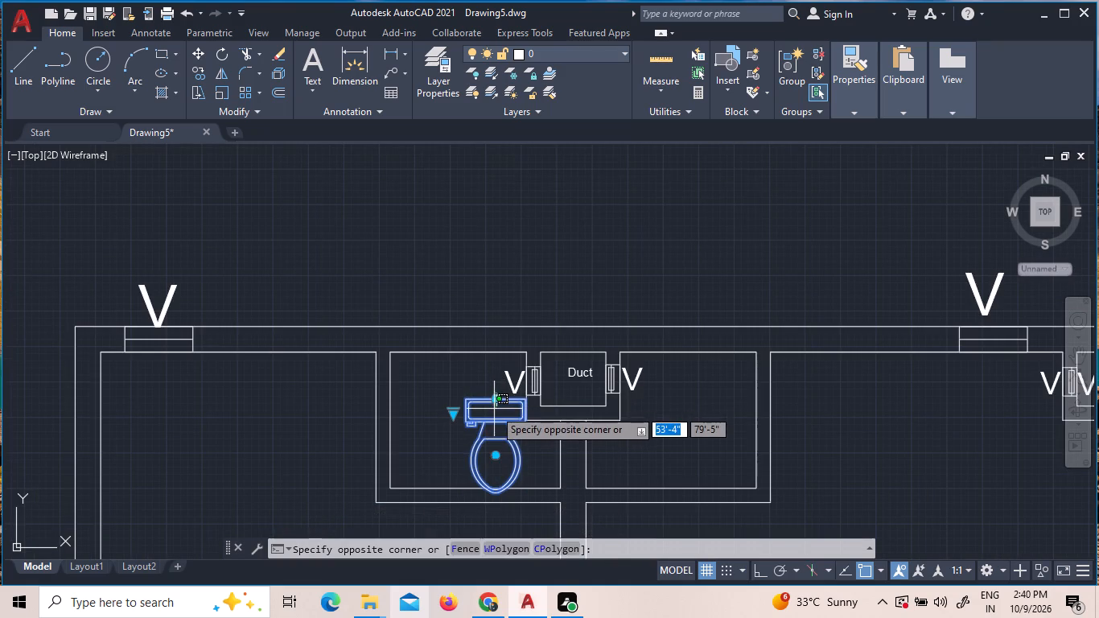
{"action": "left_click", "coordinate": [494, 409]}
{"action": "scroll", "coordinate": [494, 408], "scroll_direction": "up", "scroll_amount": 4}
{"action": "left_click", "coordinate": [479, 406]}
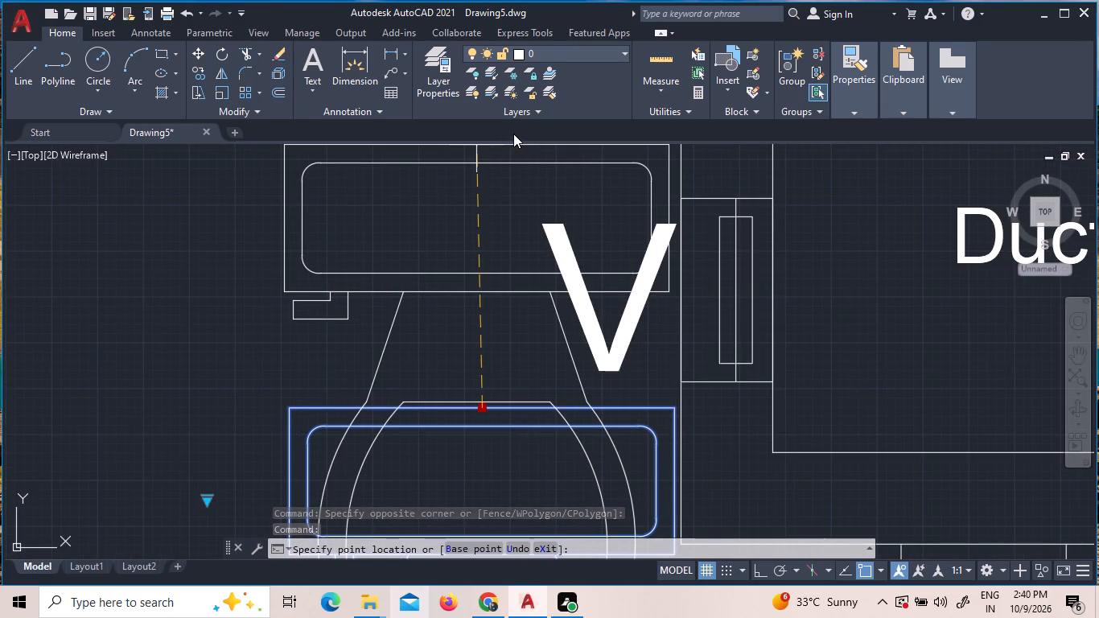
{"action": "scroll", "coordinate": [513, 134], "scroll_direction": "down", "scroll_amount": 6}
{"action": "scroll", "coordinate": [478, 224], "scroll_direction": "down", "scroll_amount": 1}
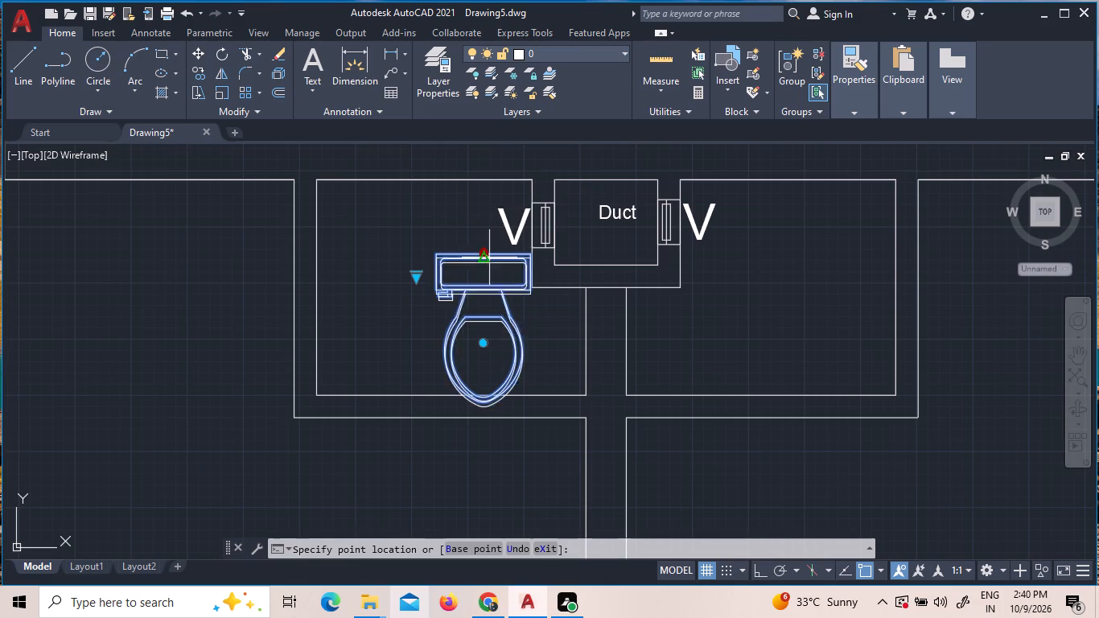
{"action": "left_click", "coordinate": [484, 196]}
Move the toilet north by its tank's back-edge midpoint onto the inner face of the north wall.
{"action": "scroll", "coordinate": [490, 186], "scroll_direction": "up", "scroll_amount": 3}
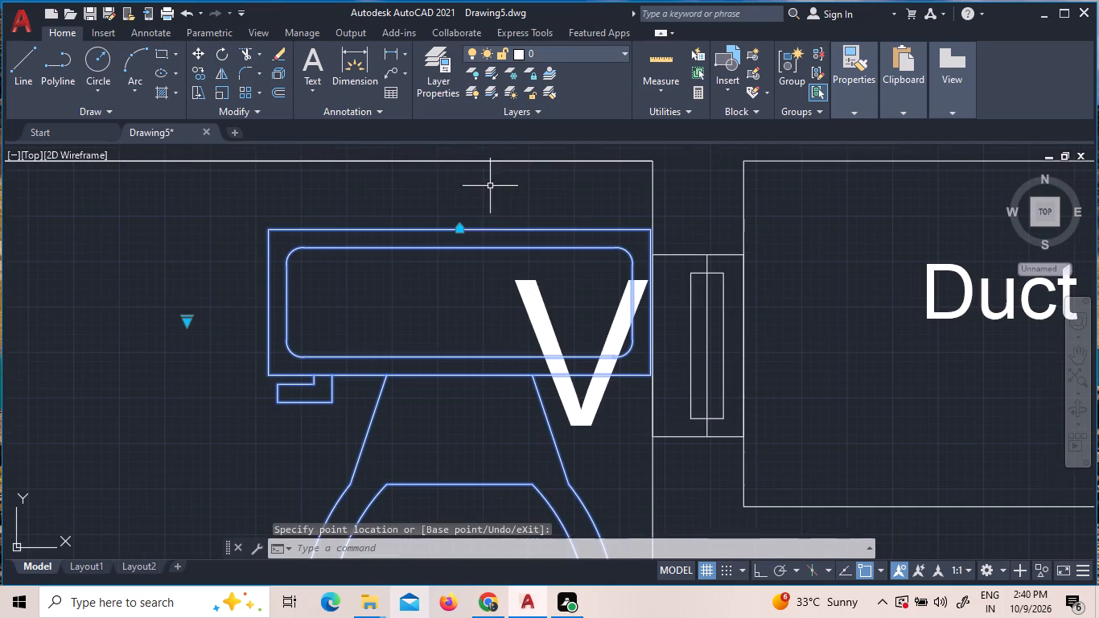
{"action": "left_click", "coordinate": [459, 230]}
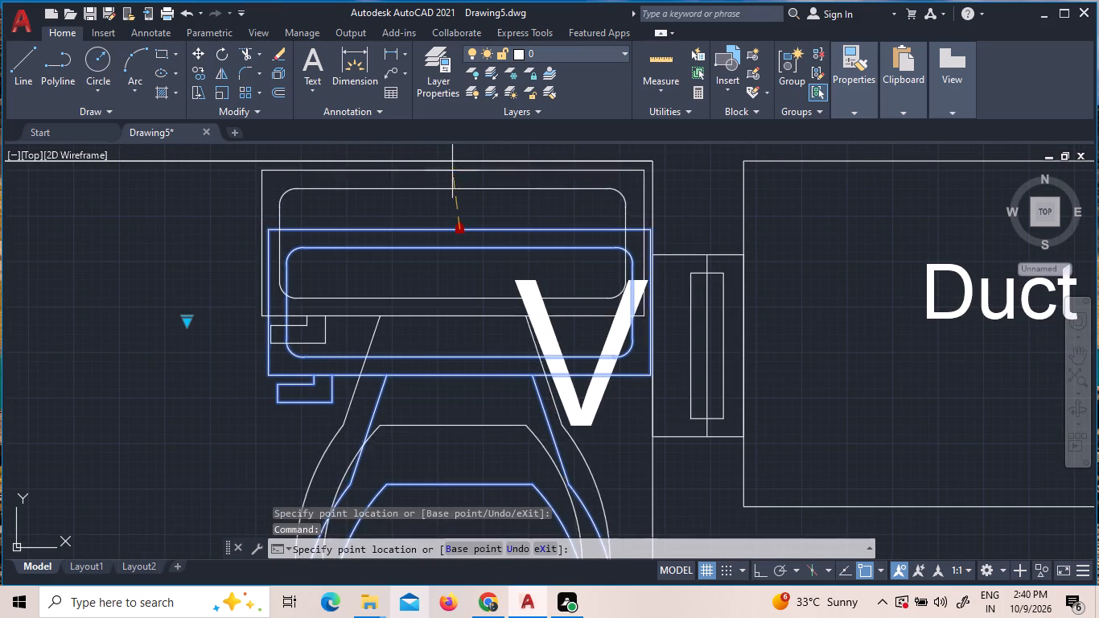
{"action": "scroll", "coordinate": [454, 167], "scroll_direction": "up", "scroll_amount": 3}
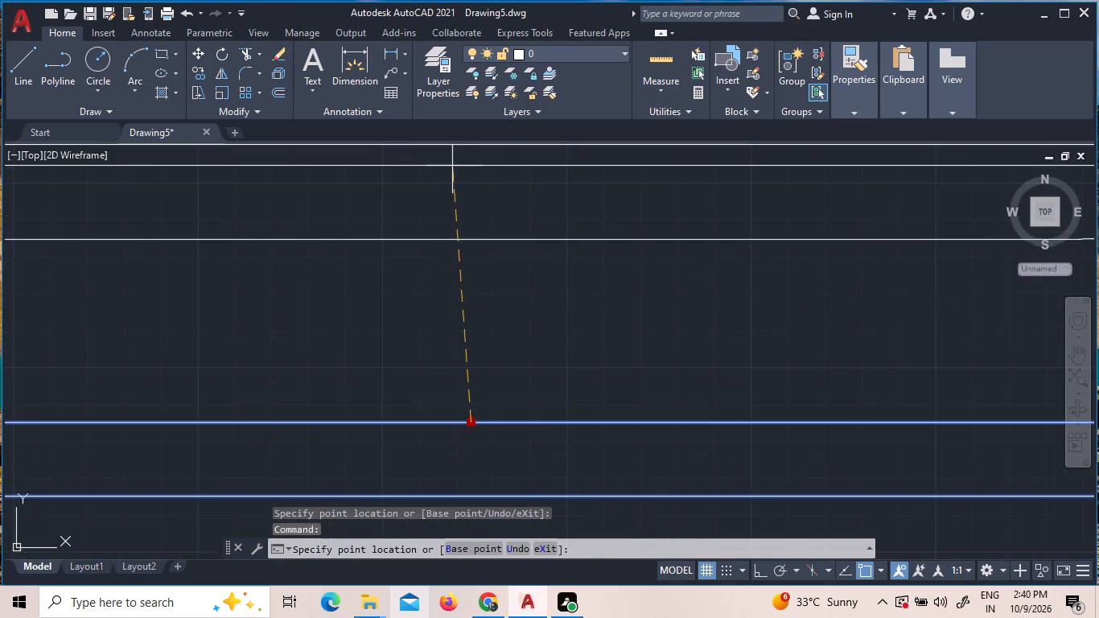
{"action": "scroll", "coordinate": [464, 175], "scroll_direction": "down", "scroll_amount": 1}
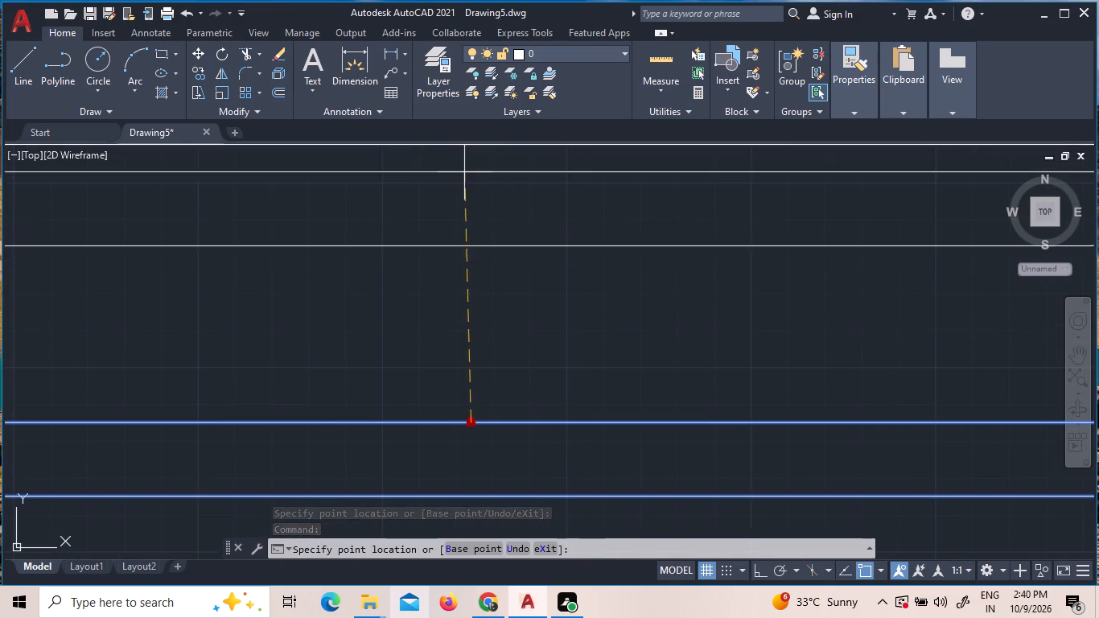
{"action": "scroll", "coordinate": [464, 192], "scroll_direction": "down", "scroll_amount": 3}
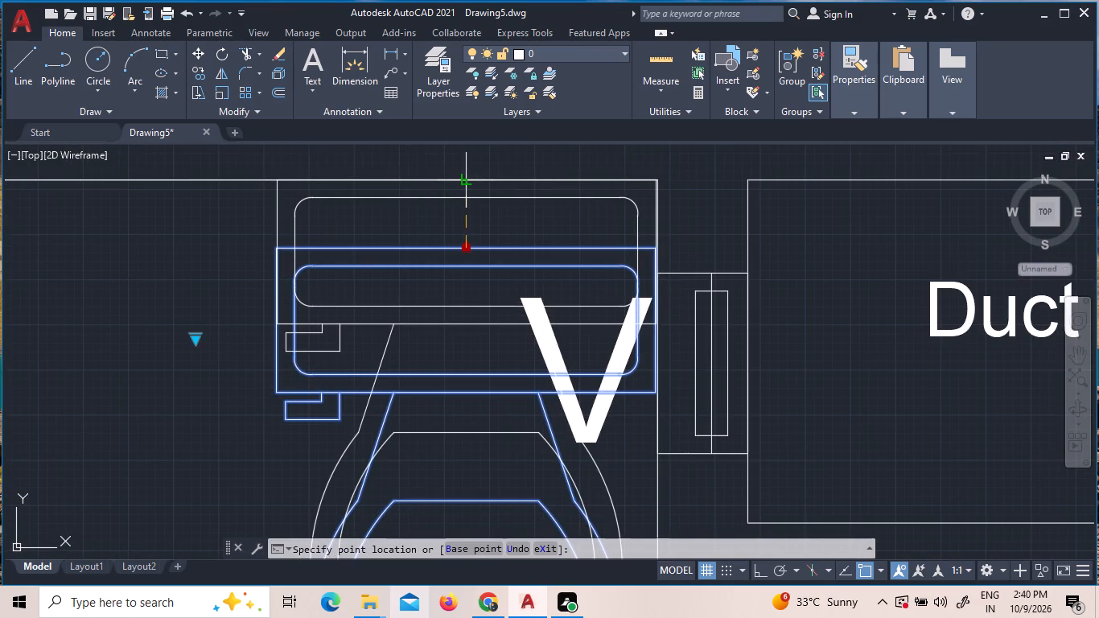
{"action": "left_click", "coordinate": [466, 182]}
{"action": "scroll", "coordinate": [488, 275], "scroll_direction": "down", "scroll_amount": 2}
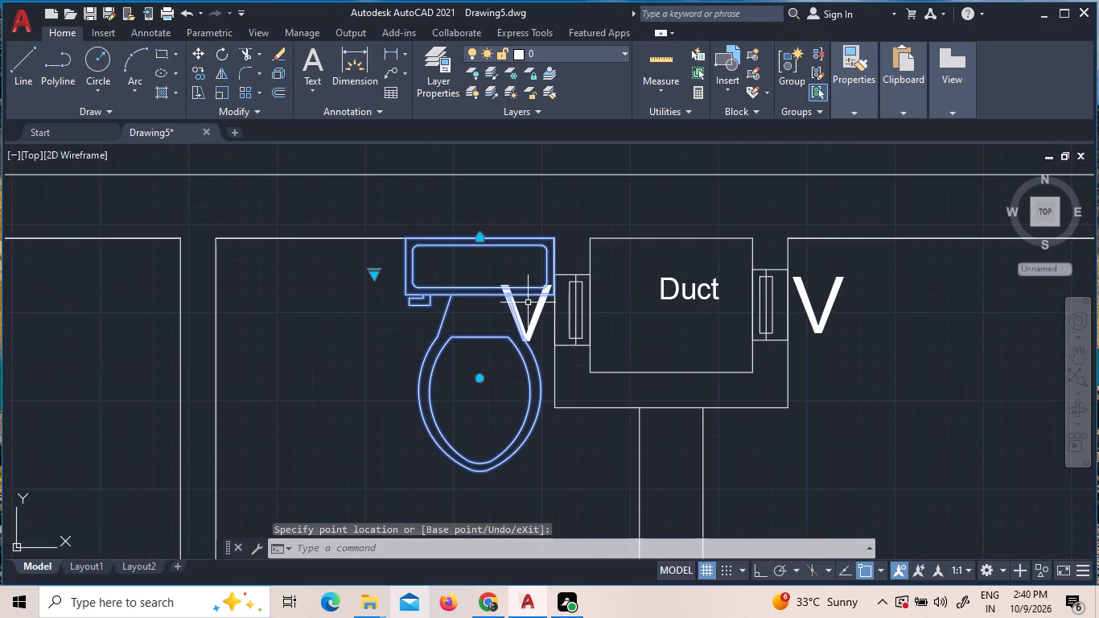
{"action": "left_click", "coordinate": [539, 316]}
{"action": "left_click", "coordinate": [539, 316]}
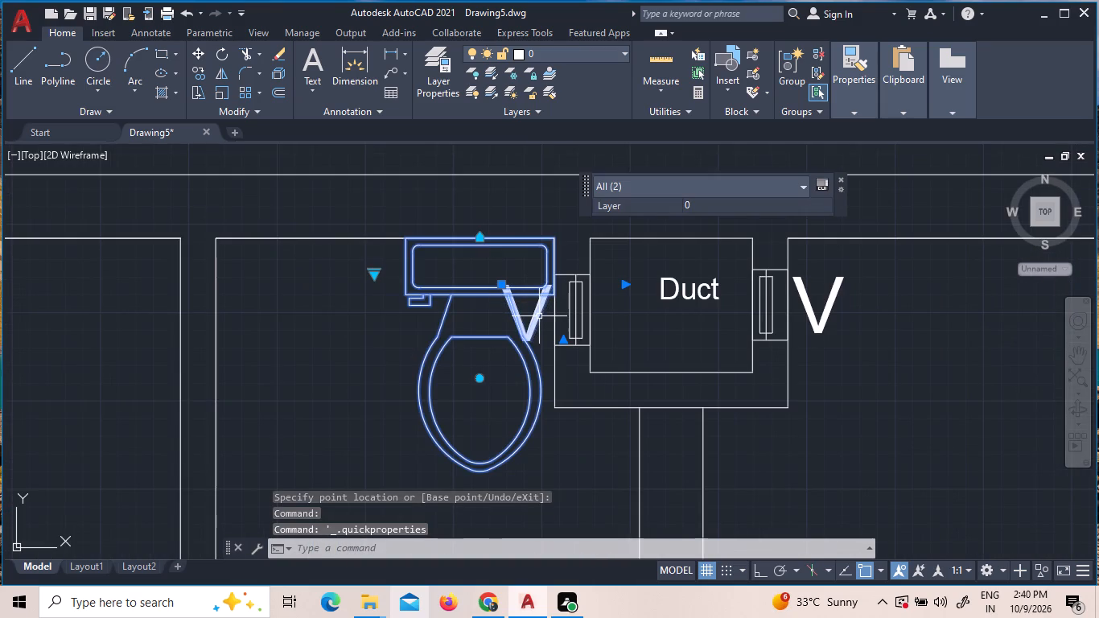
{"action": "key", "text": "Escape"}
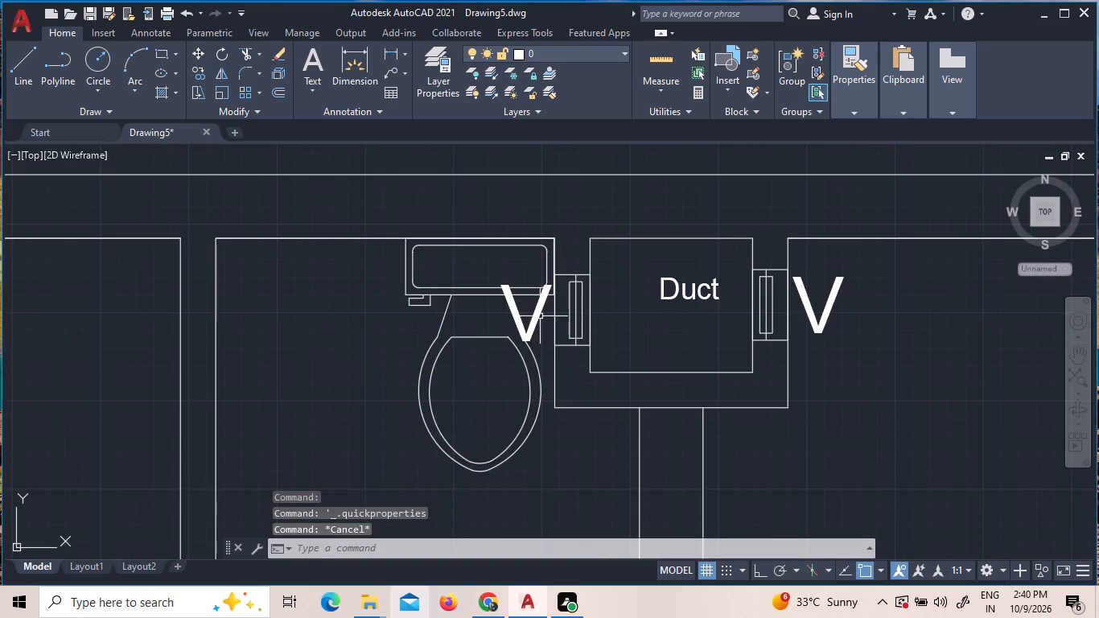
Move the toilet about 4" west, away from the duct wall and its V label.
{"action": "left_click", "coordinate": [433, 288]}
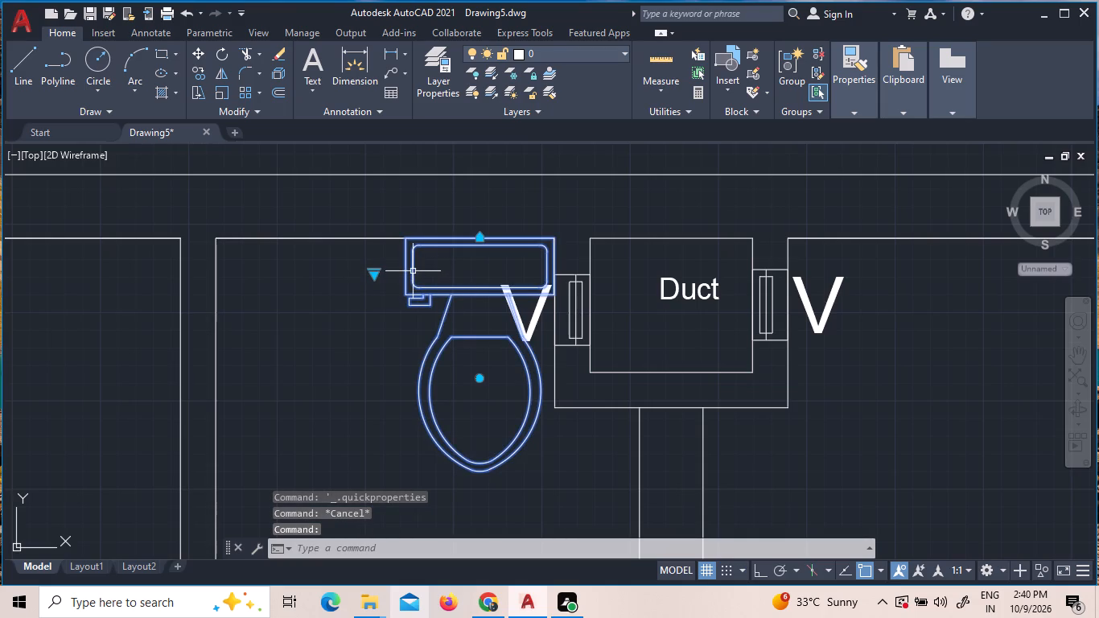
{"action": "right_click", "coordinate": [413, 271]}
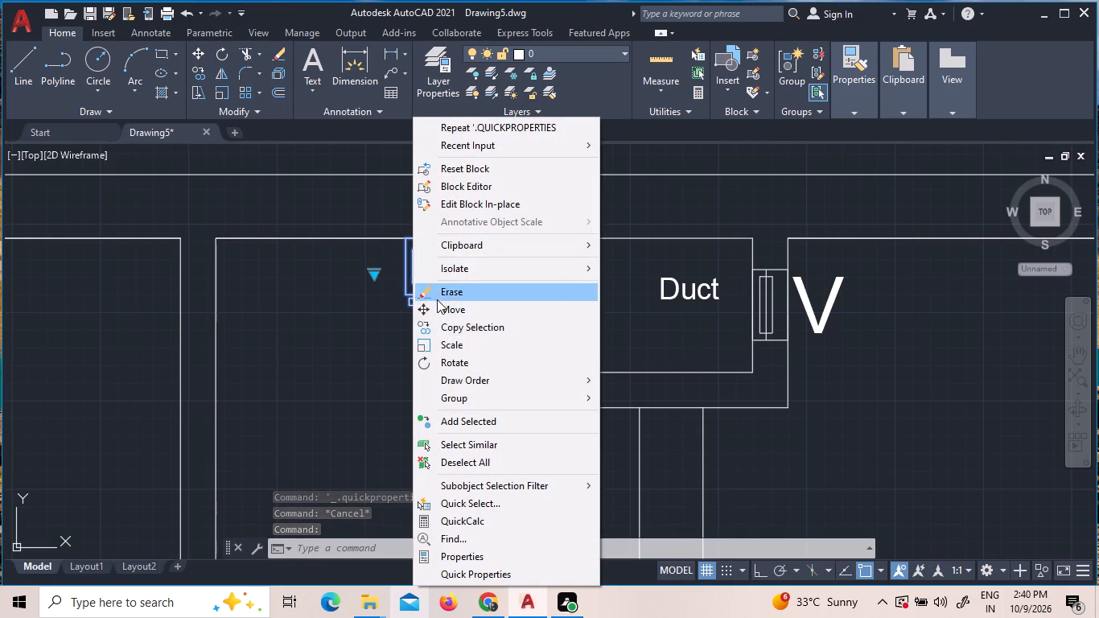
{"action": "left_click", "coordinate": [442, 305]}
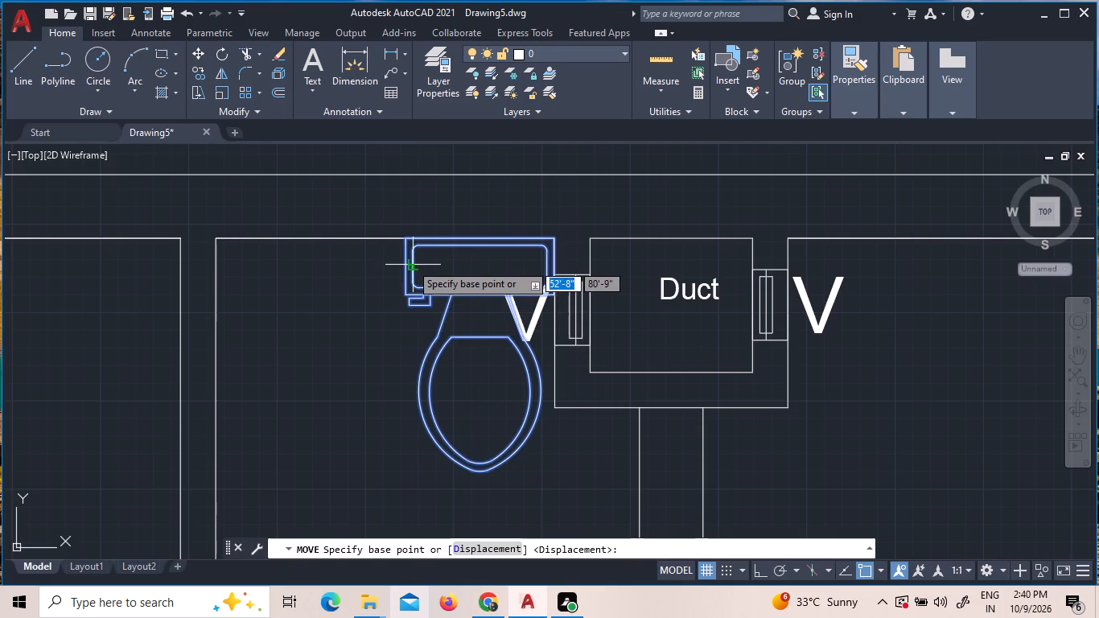
{"action": "left_click", "coordinate": [415, 270]}
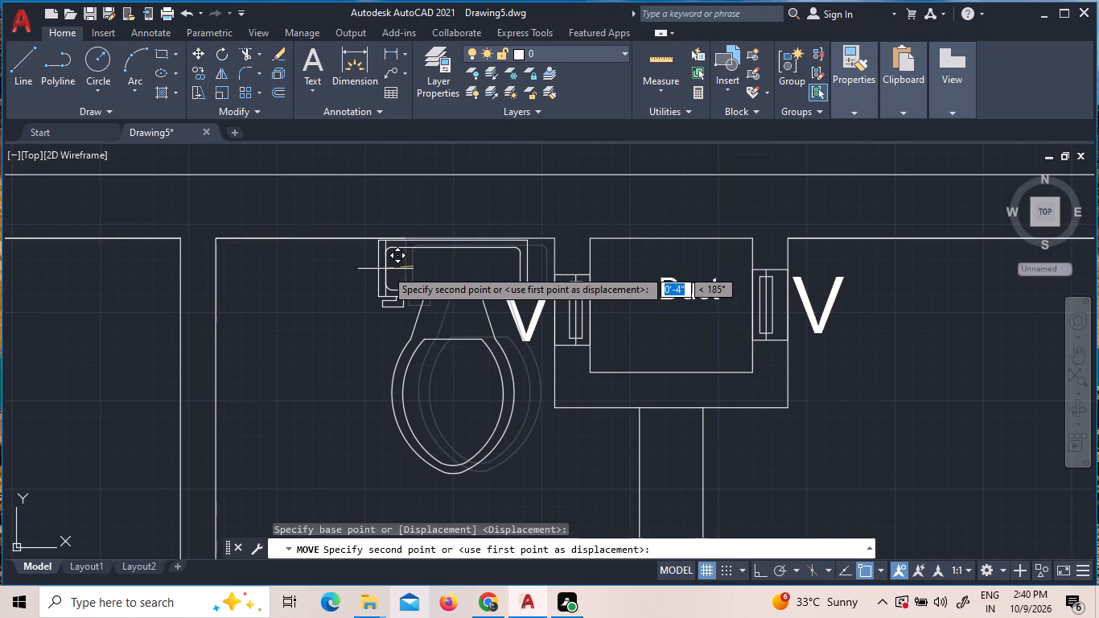
{"action": "left_click", "coordinate": [385, 268]}
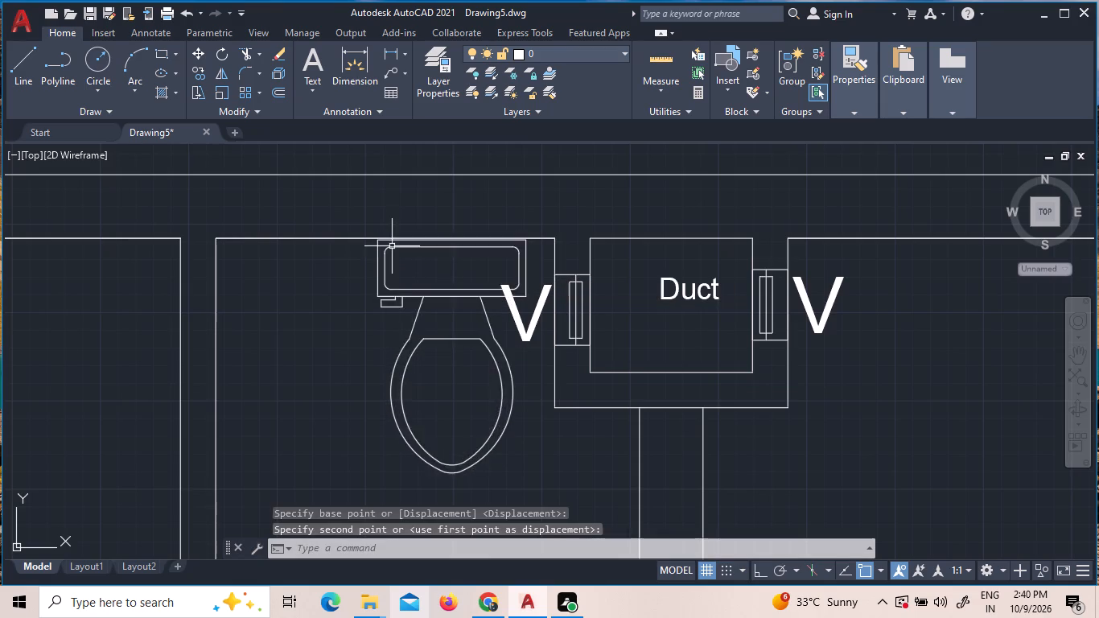
Realign the midpoint of the toilet tank's back edge with the inner face of the north wall.
{"action": "scroll", "coordinate": [402, 239], "scroll_direction": "up", "scroll_amount": 4}
{"action": "left_click", "coordinate": [402, 239]}
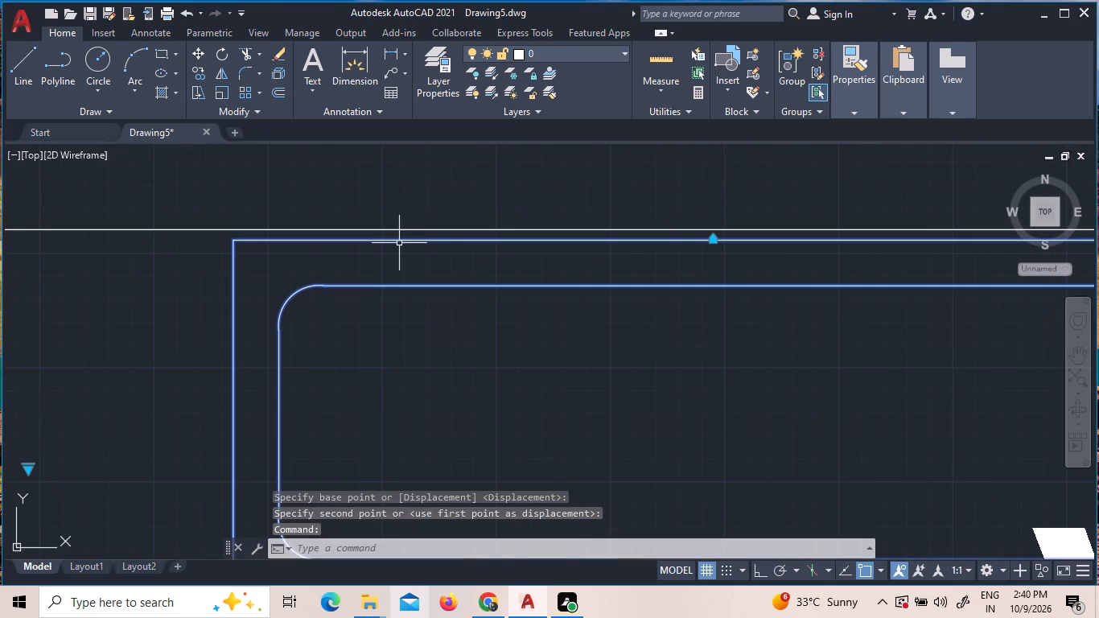
{"action": "left_click", "coordinate": [399, 243]}
{"action": "left_click", "coordinate": [713, 299]}
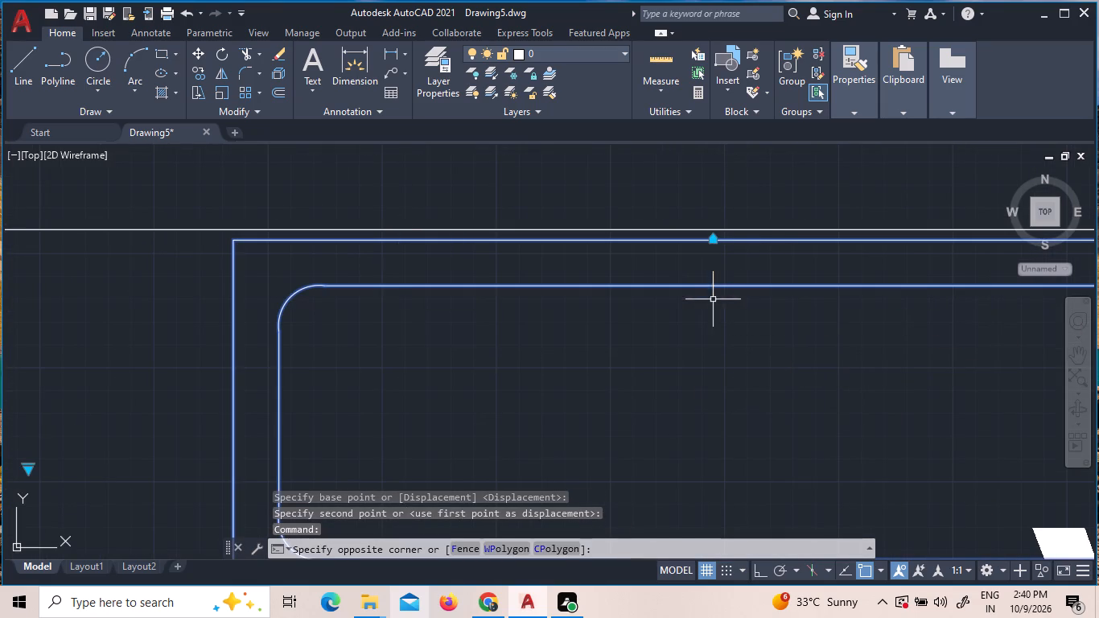
{"action": "left_click", "coordinate": [714, 243]}
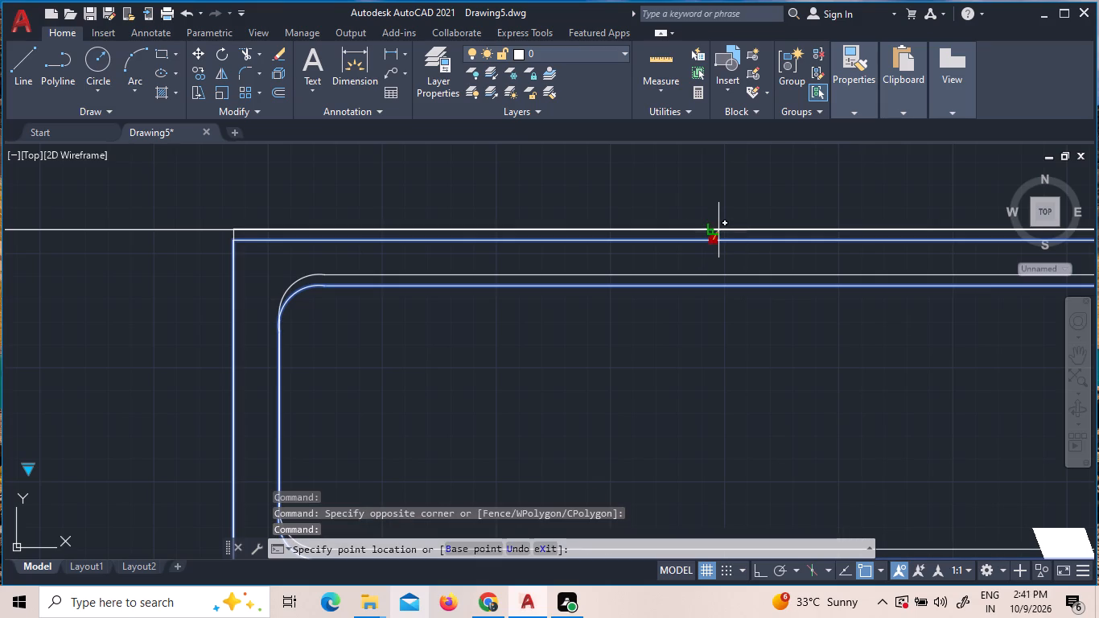
{"action": "scroll", "coordinate": [714, 221], "scroll_direction": "up", "scroll_amount": 3}
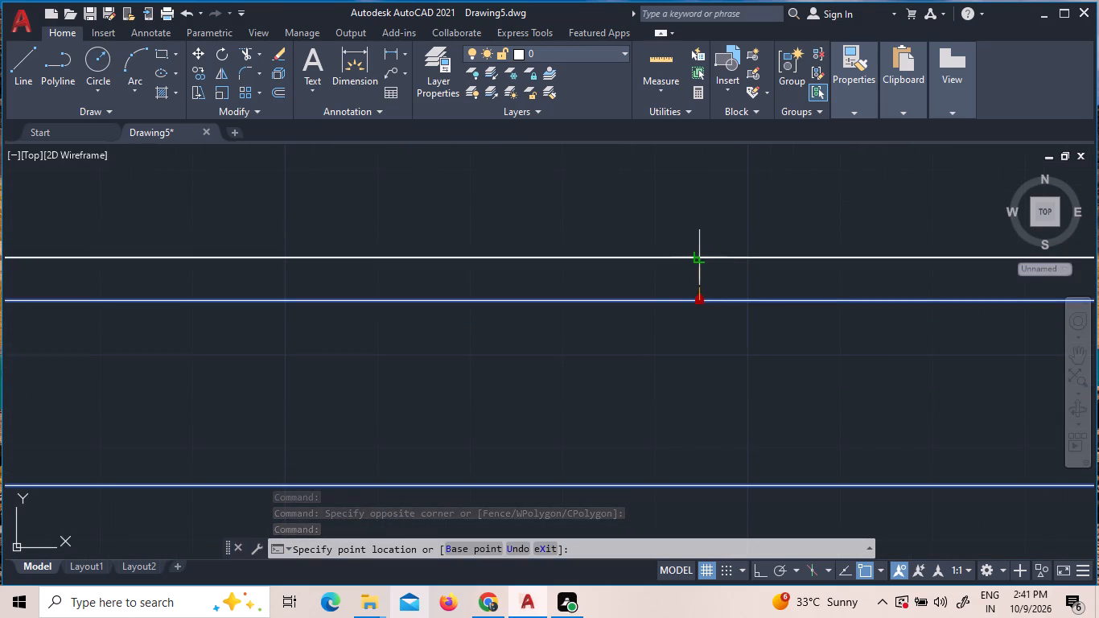
{"action": "left_click", "coordinate": [698, 253]}
Flip the toilet about its wall alignment point so the bowl faces south into the room.
{"action": "scroll", "coordinate": [704, 271], "scroll_direction": "down", "scroll_amount": 6}
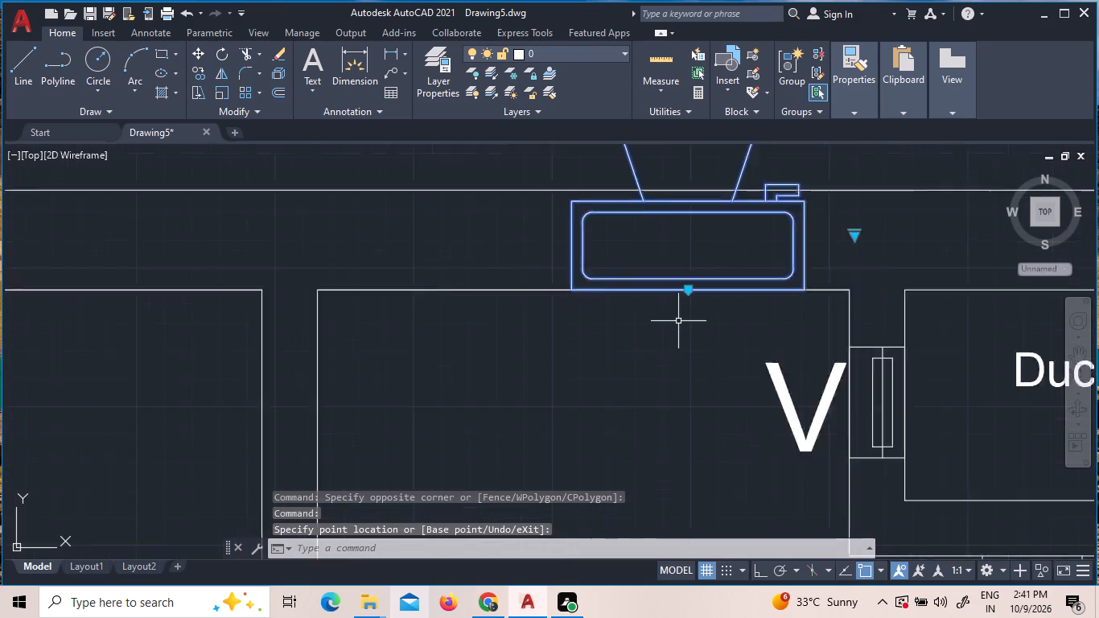
{"action": "scroll", "coordinate": [678, 321], "scroll_direction": "down", "scroll_amount": 1}
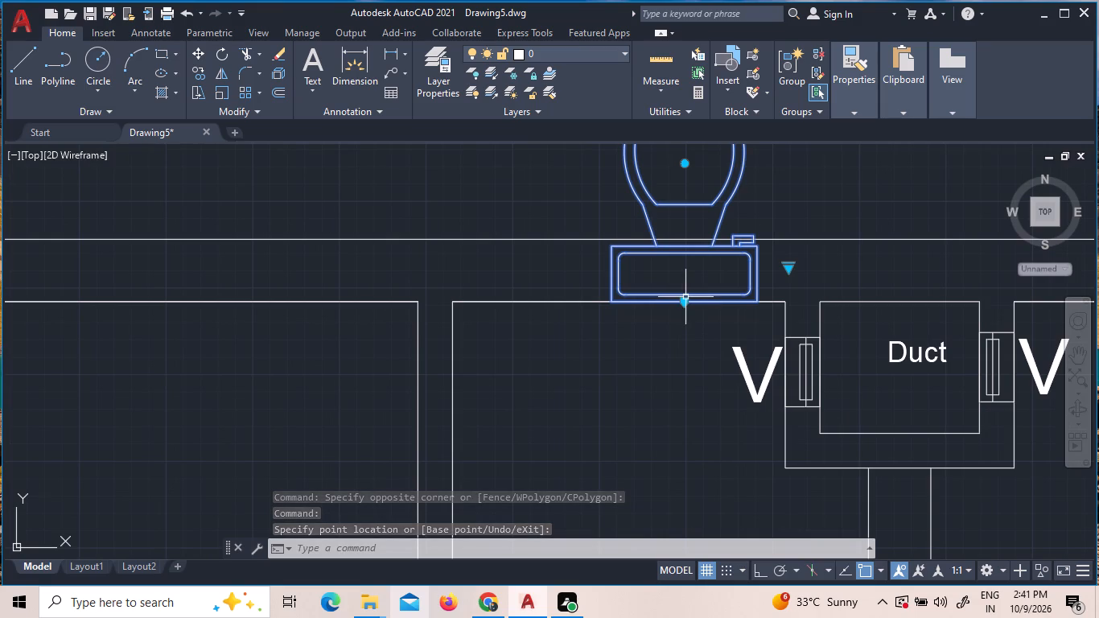
{"action": "left_click", "coordinate": [685, 299]}
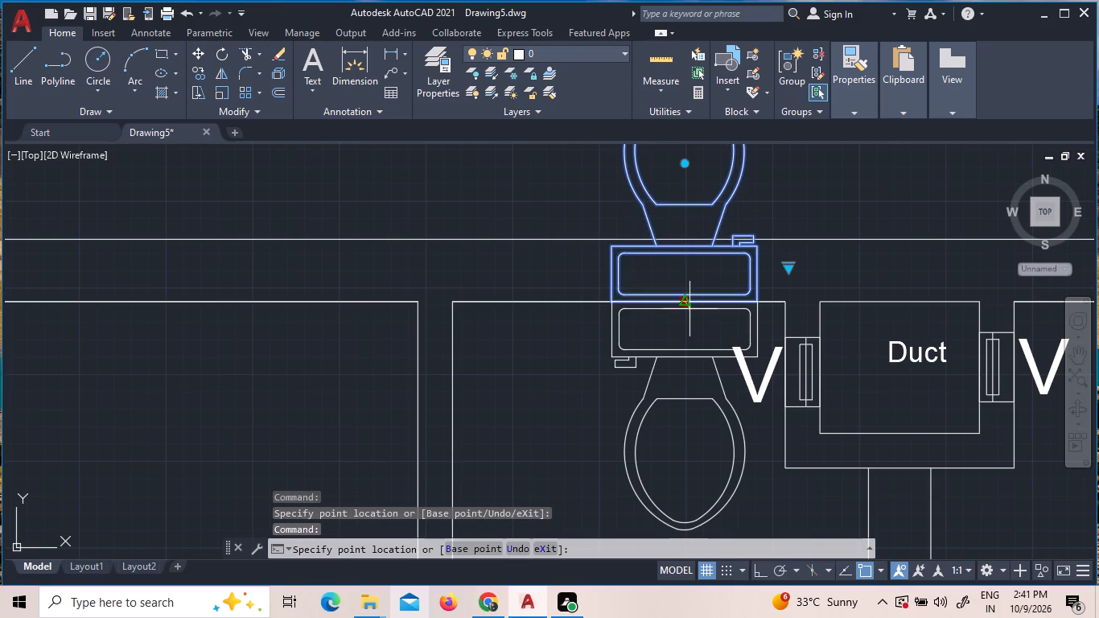
{"action": "left_click", "coordinate": [686, 298]}
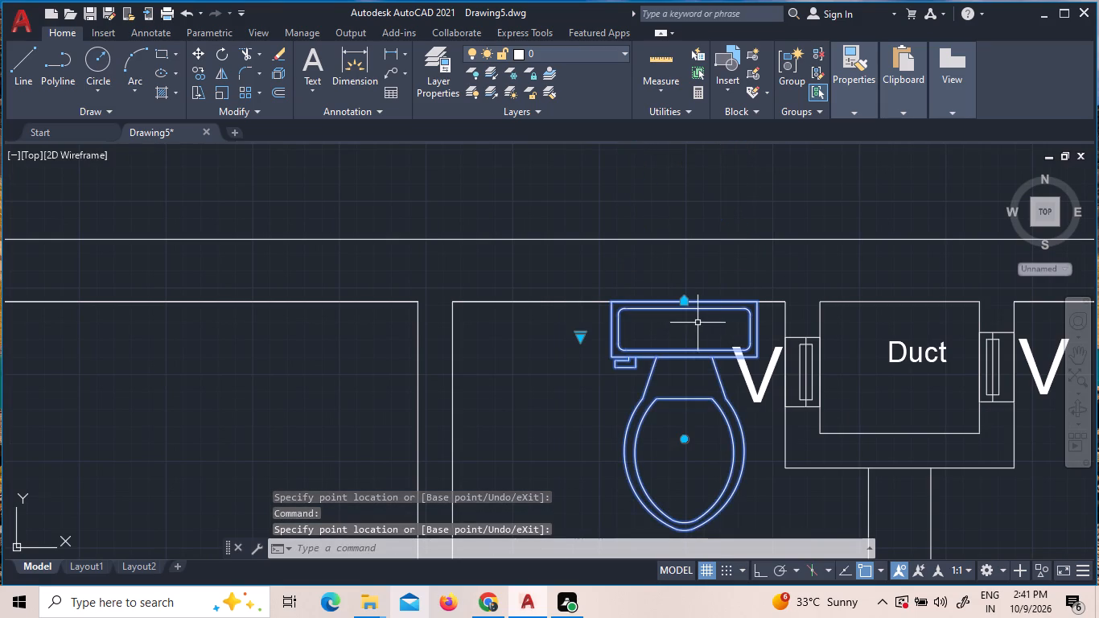
Copy the toilet 5'-4" east into the room on the other side of the labelled duct, against the north wall.
{"action": "scroll", "coordinate": [698, 323], "scroll_direction": "down", "scroll_amount": 1}
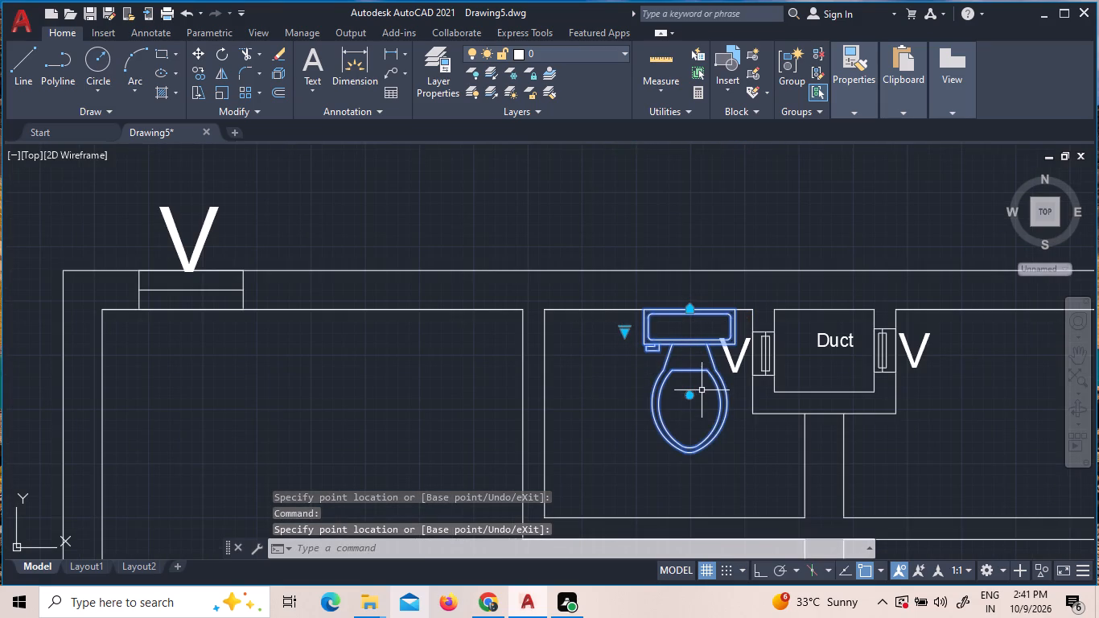
{"action": "right_click", "coordinate": [706, 402]}
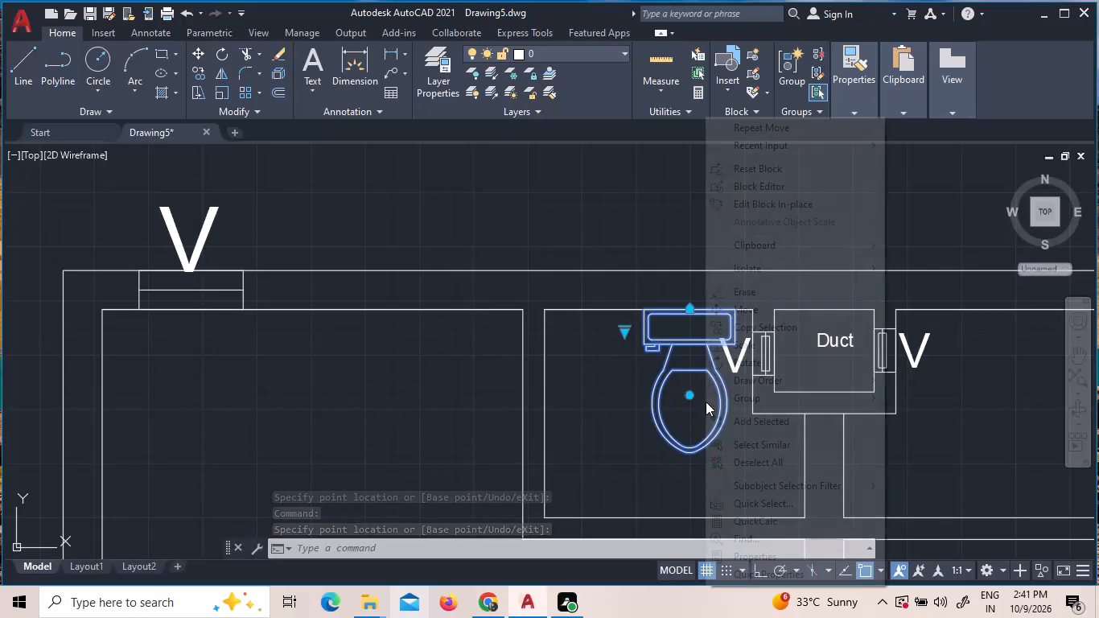
{"action": "left_click", "coordinate": [763, 328]}
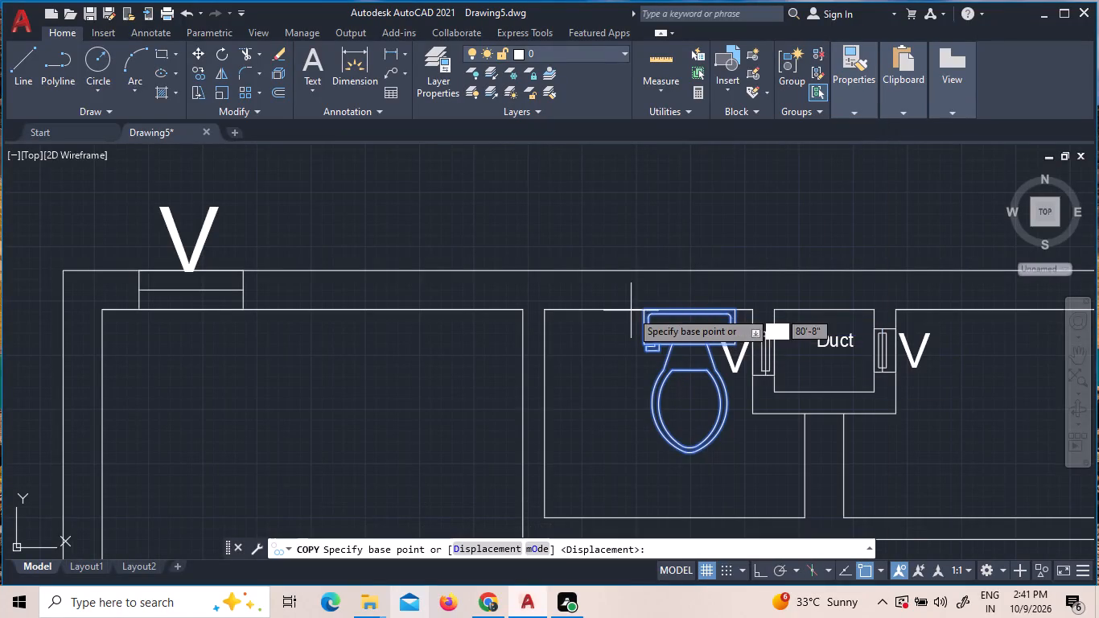
{"action": "left_click", "coordinate": [689, 312]}
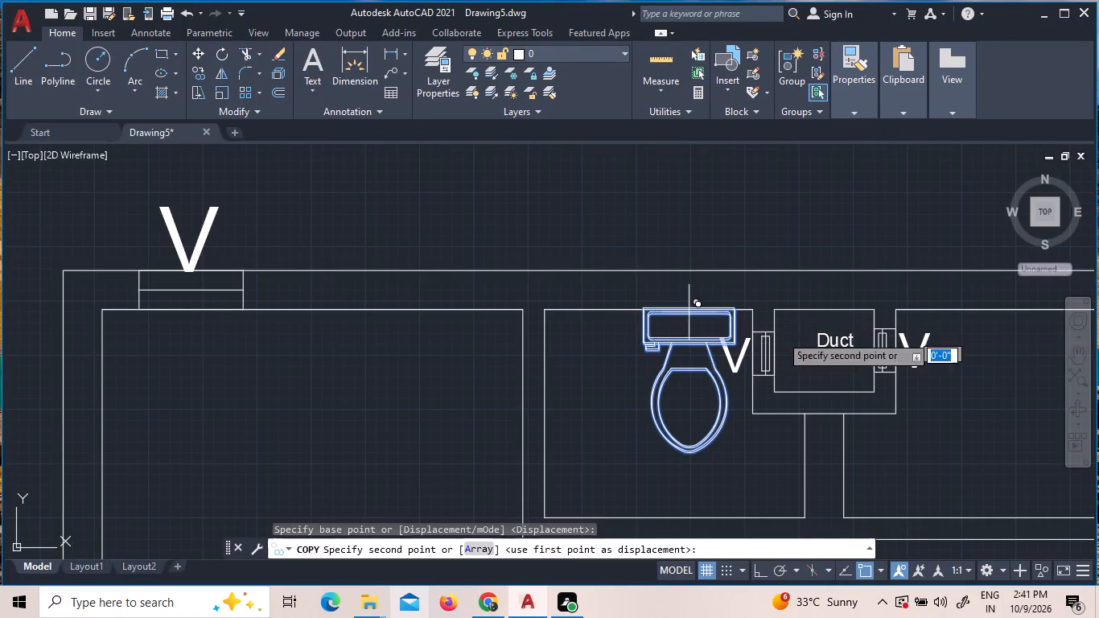
{"action": "scroll", "coordinate": [986, 335], "scroll_direction": "down", "scroll_amount": 3}
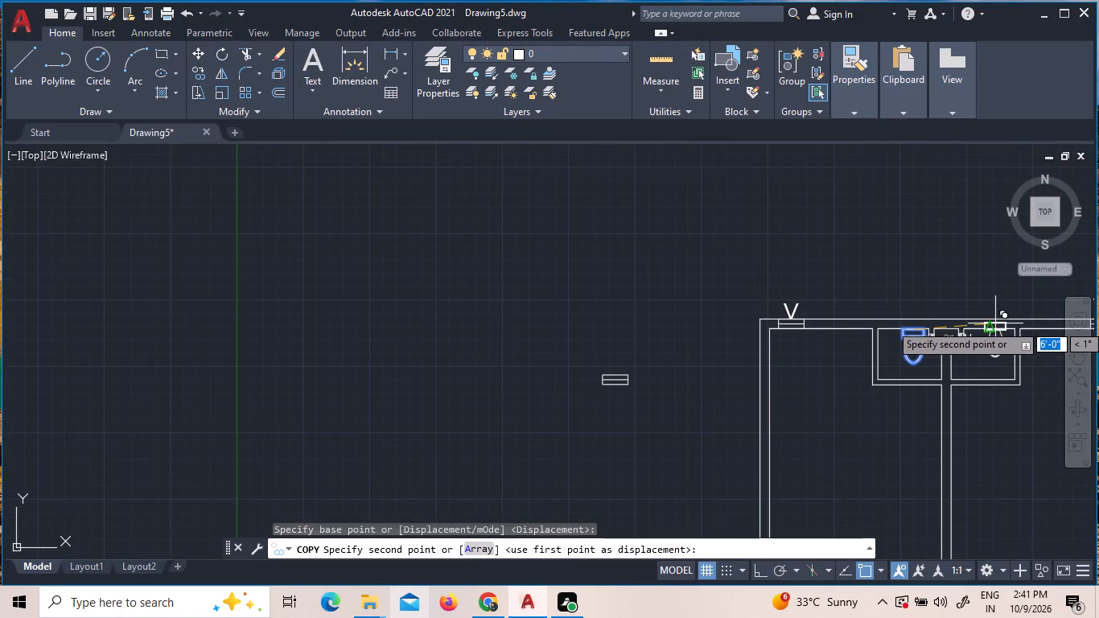
{"action": "scroll", "coordinate": [1012, 328], "scroll_direction": "up", "scroll_amount": 4}
{"action": "scroll", "coordinate": [942, 343], "scroll_direction": "up", "scroll_amount": 1}
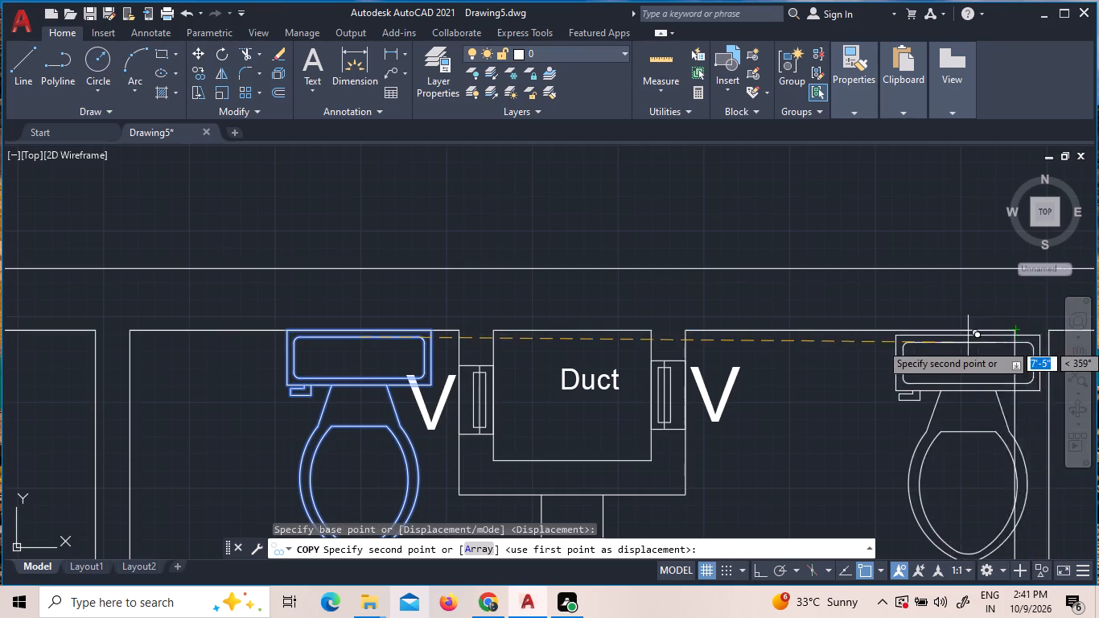
{"action": "scroll", "coordinate": [950, 343], "scroll_direction": "up", "scroll_amount": 1}
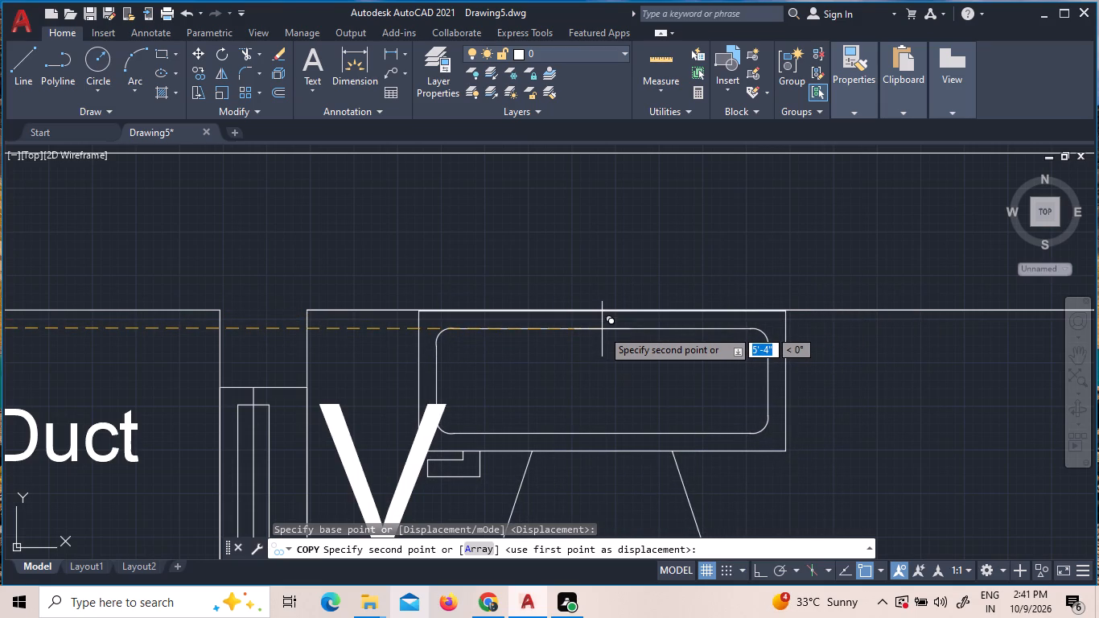
{"action": "left_click", "coordinate": [602, 329]}
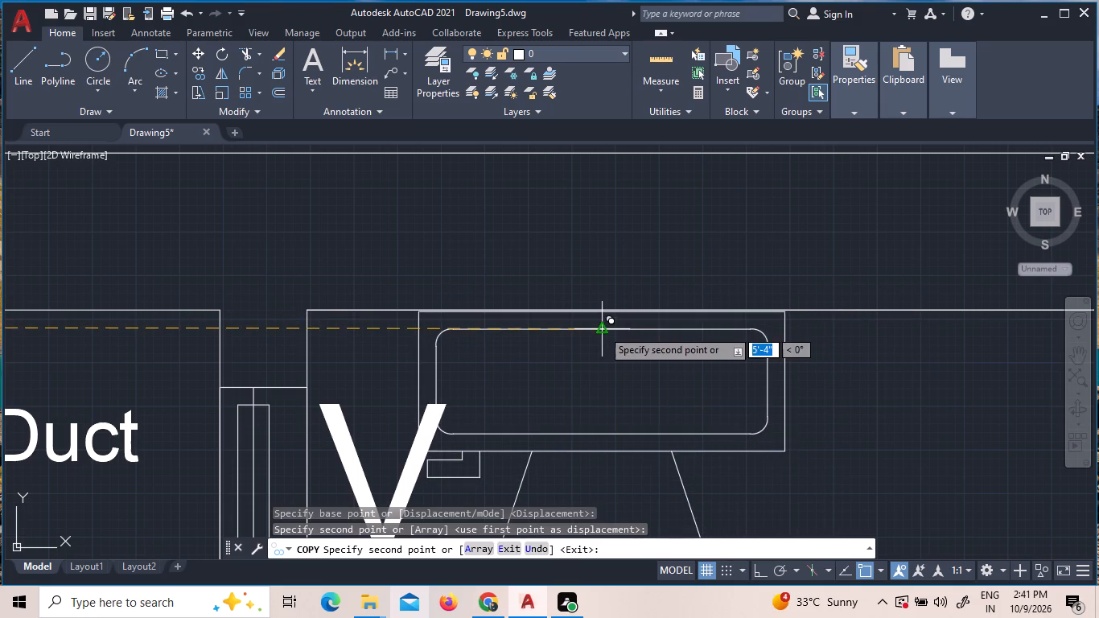
Place another copy of the toilet against the north wall in the room east of the second, unlabelled duct.
{"action": "scroll", "coordinate": [589, 311], "scroll_direction": "down", "scroll_amount": 1}
{"action": "scroll", "coordinate": [484, 276], "scroll_direction": "down", "scroll_amount": 5}
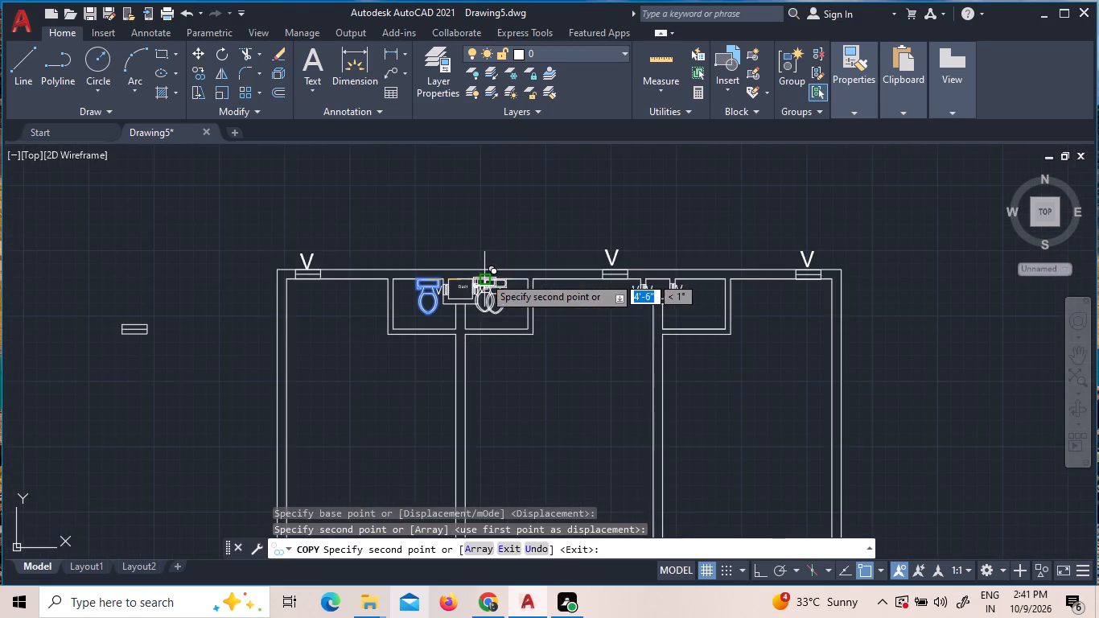
{"action": "scroll", "coordinate": [704, 280], "scroll_direction": "up", "scroll_amount": 3}
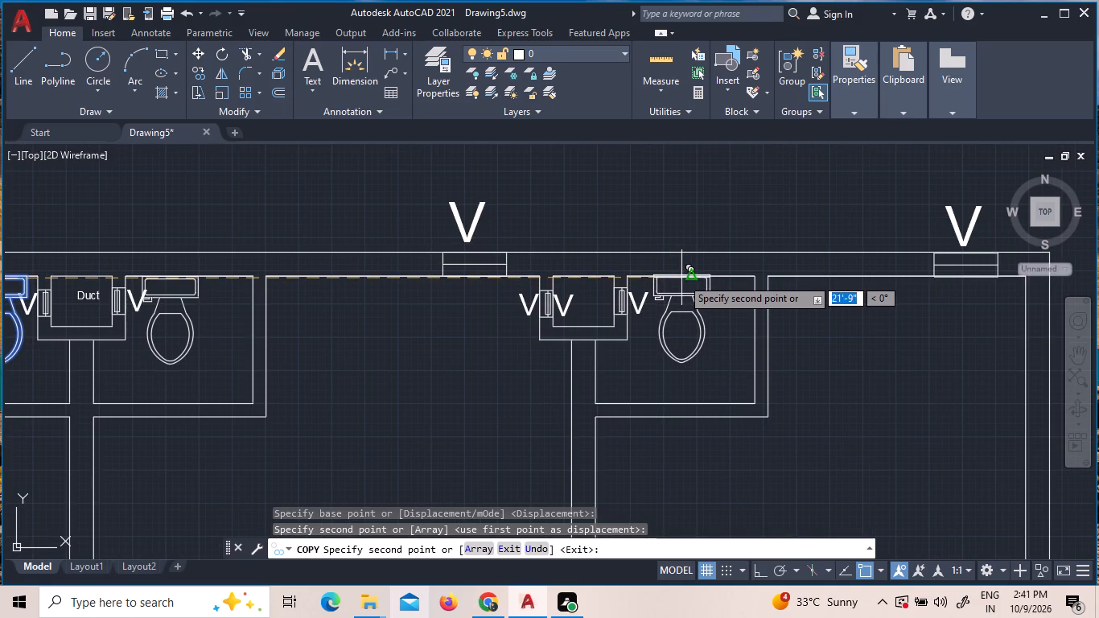
{"action": "left_click", "coordinate": [681, 278]}
{"action": "key", "text": "Escape"}
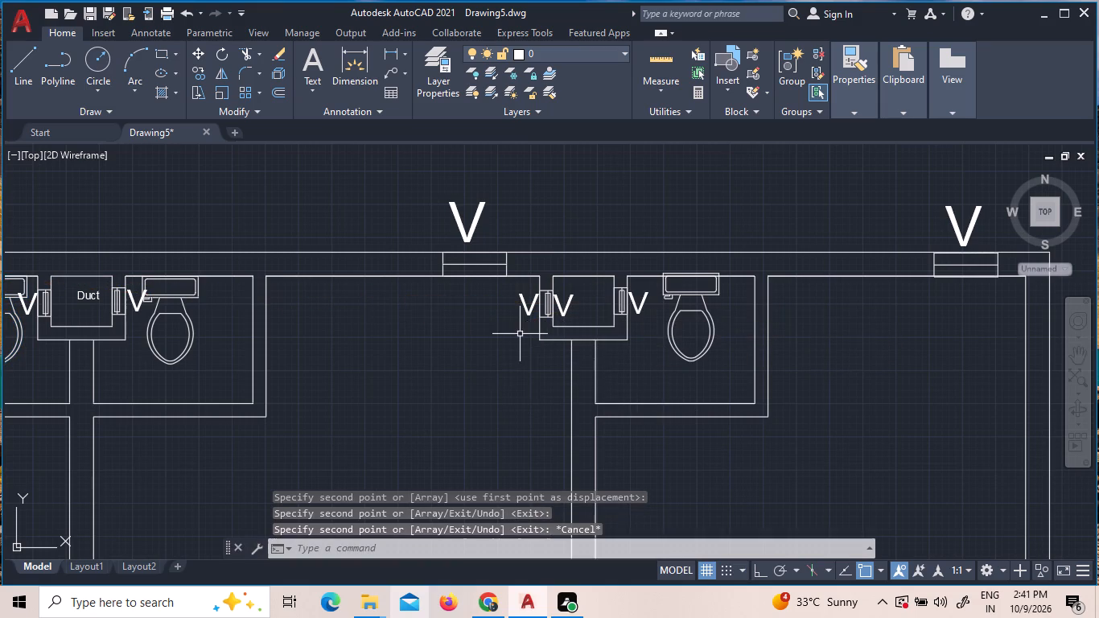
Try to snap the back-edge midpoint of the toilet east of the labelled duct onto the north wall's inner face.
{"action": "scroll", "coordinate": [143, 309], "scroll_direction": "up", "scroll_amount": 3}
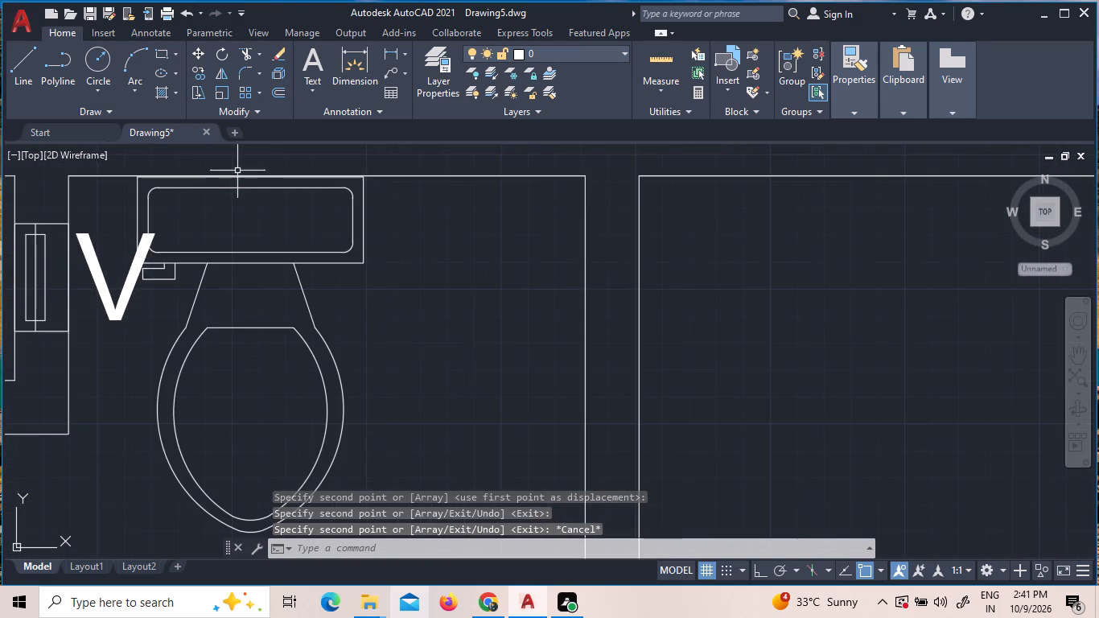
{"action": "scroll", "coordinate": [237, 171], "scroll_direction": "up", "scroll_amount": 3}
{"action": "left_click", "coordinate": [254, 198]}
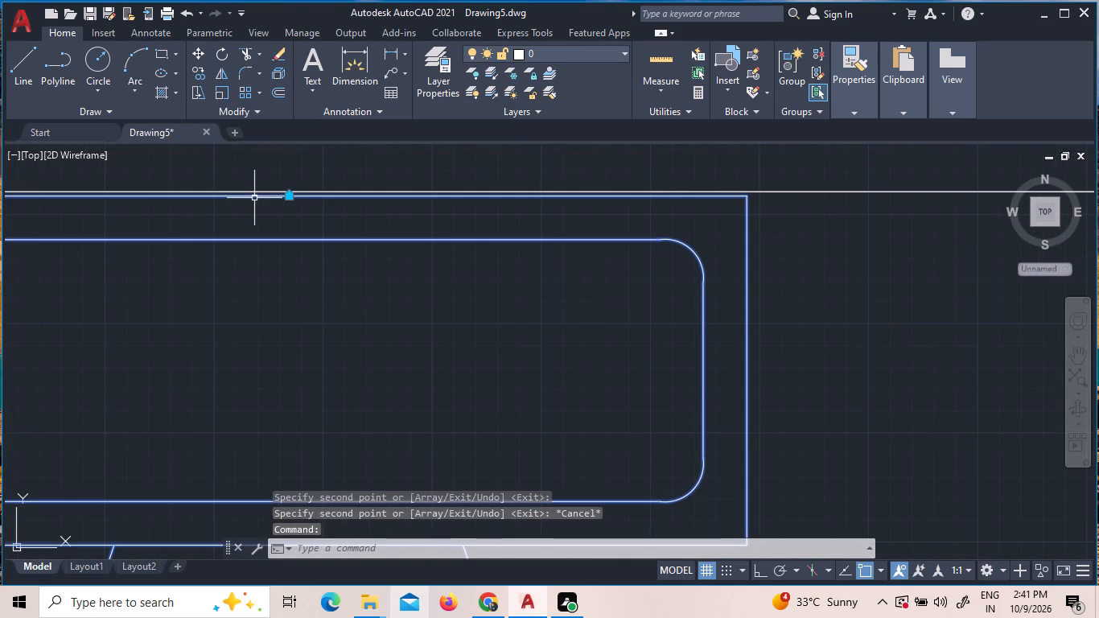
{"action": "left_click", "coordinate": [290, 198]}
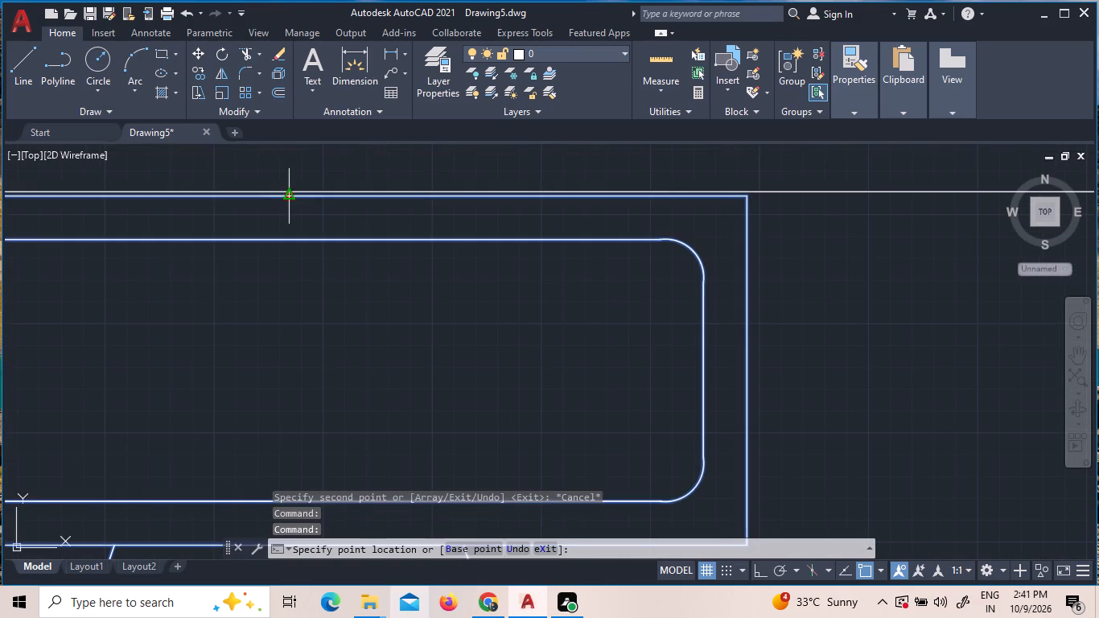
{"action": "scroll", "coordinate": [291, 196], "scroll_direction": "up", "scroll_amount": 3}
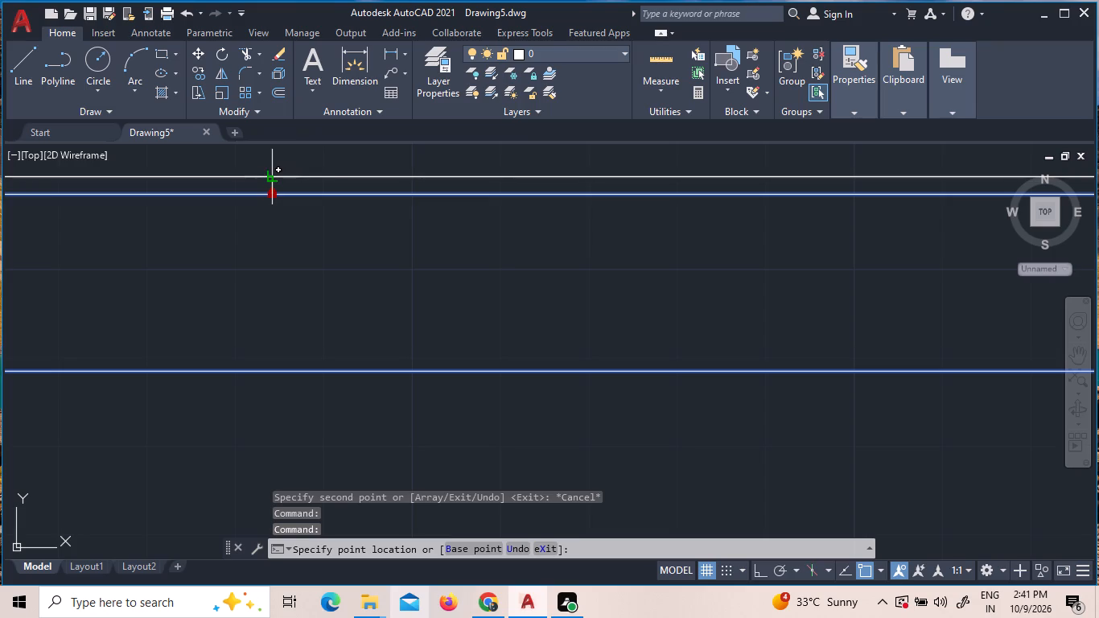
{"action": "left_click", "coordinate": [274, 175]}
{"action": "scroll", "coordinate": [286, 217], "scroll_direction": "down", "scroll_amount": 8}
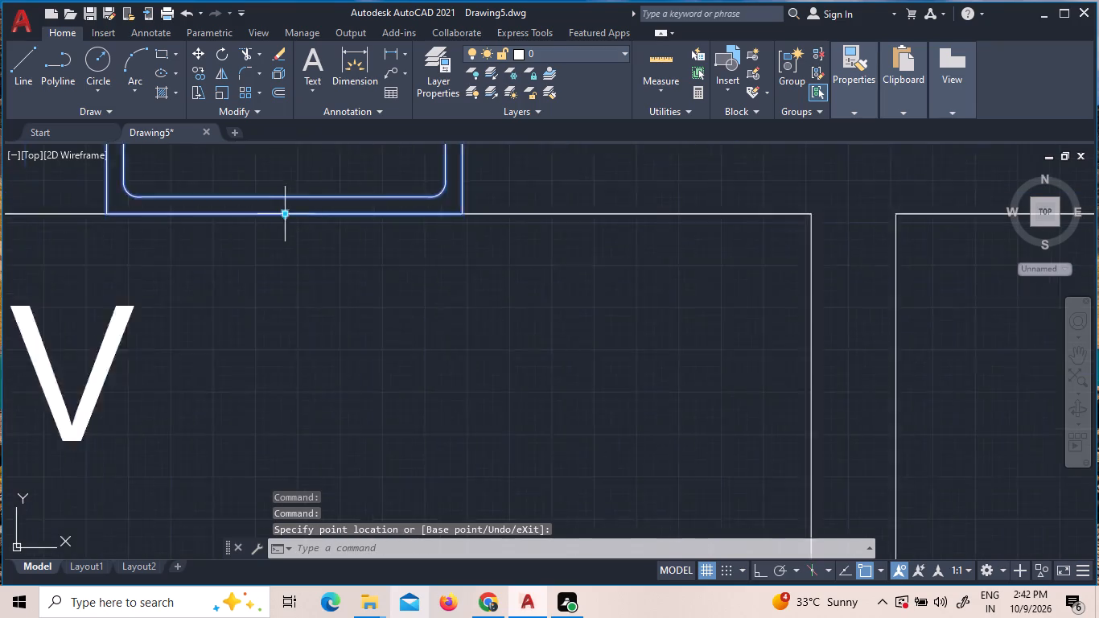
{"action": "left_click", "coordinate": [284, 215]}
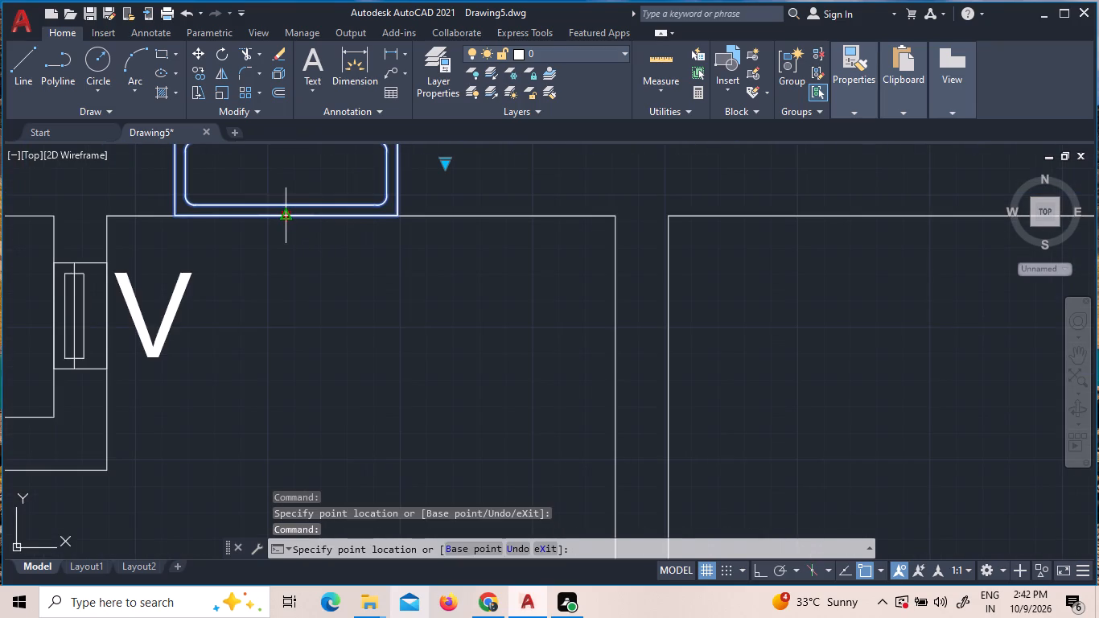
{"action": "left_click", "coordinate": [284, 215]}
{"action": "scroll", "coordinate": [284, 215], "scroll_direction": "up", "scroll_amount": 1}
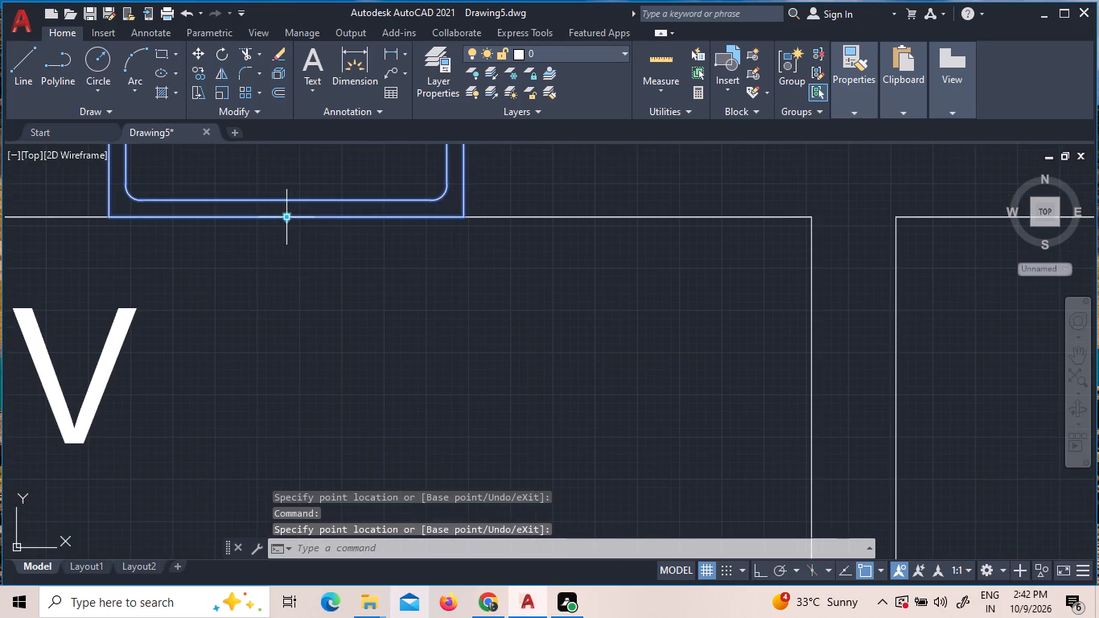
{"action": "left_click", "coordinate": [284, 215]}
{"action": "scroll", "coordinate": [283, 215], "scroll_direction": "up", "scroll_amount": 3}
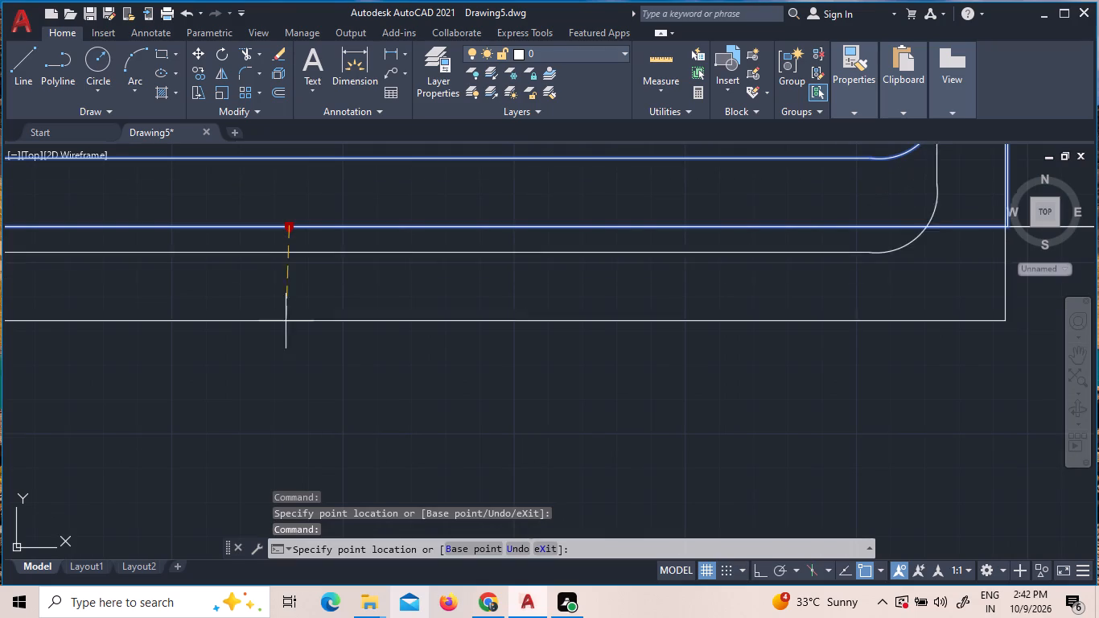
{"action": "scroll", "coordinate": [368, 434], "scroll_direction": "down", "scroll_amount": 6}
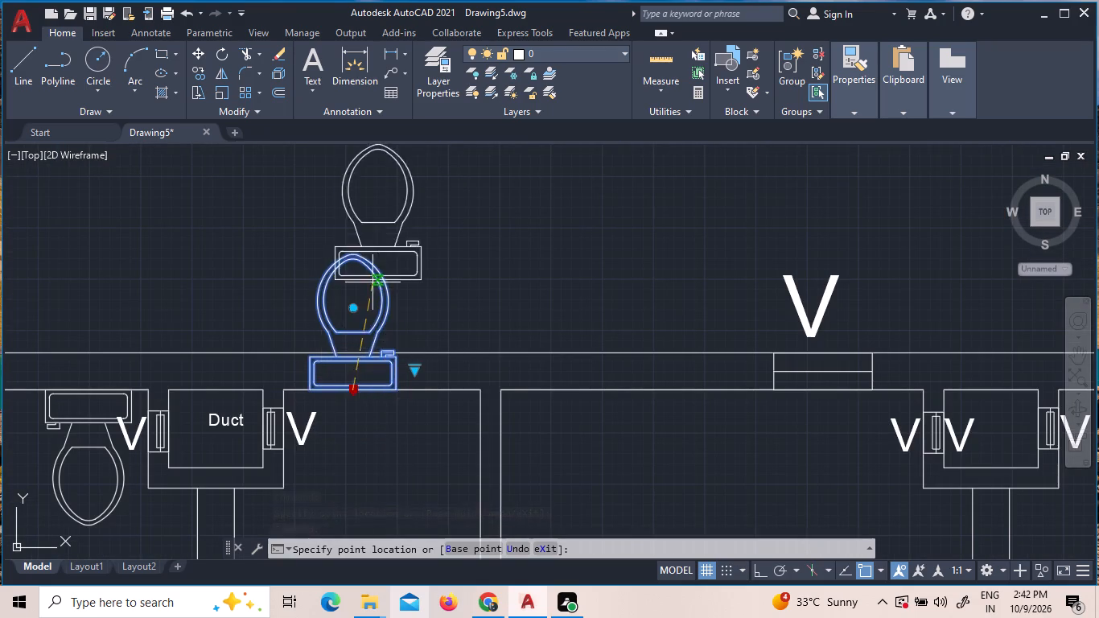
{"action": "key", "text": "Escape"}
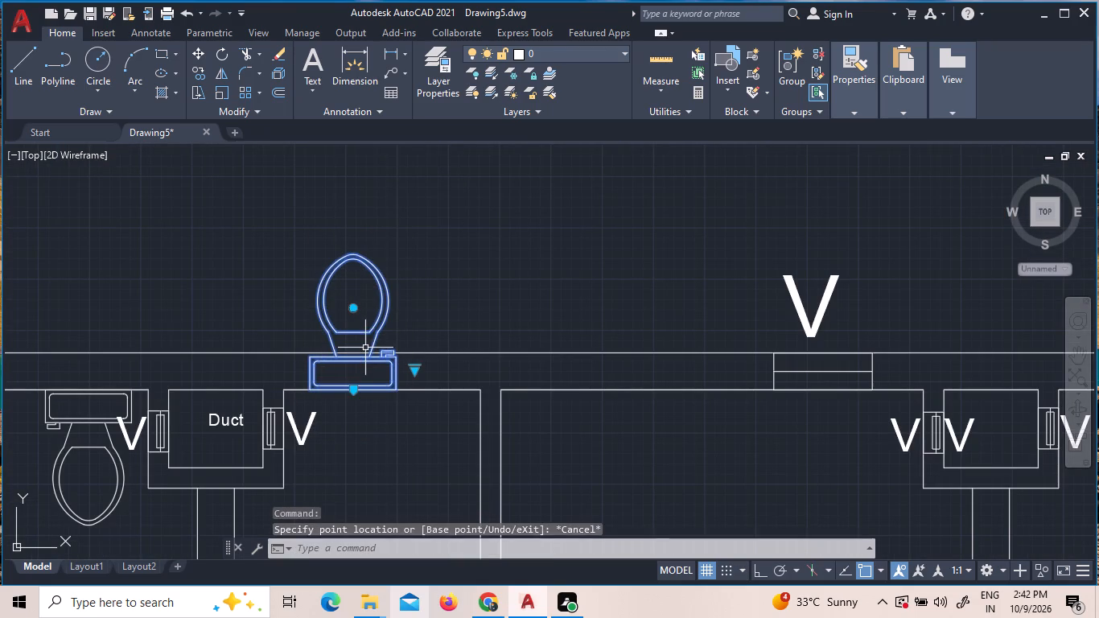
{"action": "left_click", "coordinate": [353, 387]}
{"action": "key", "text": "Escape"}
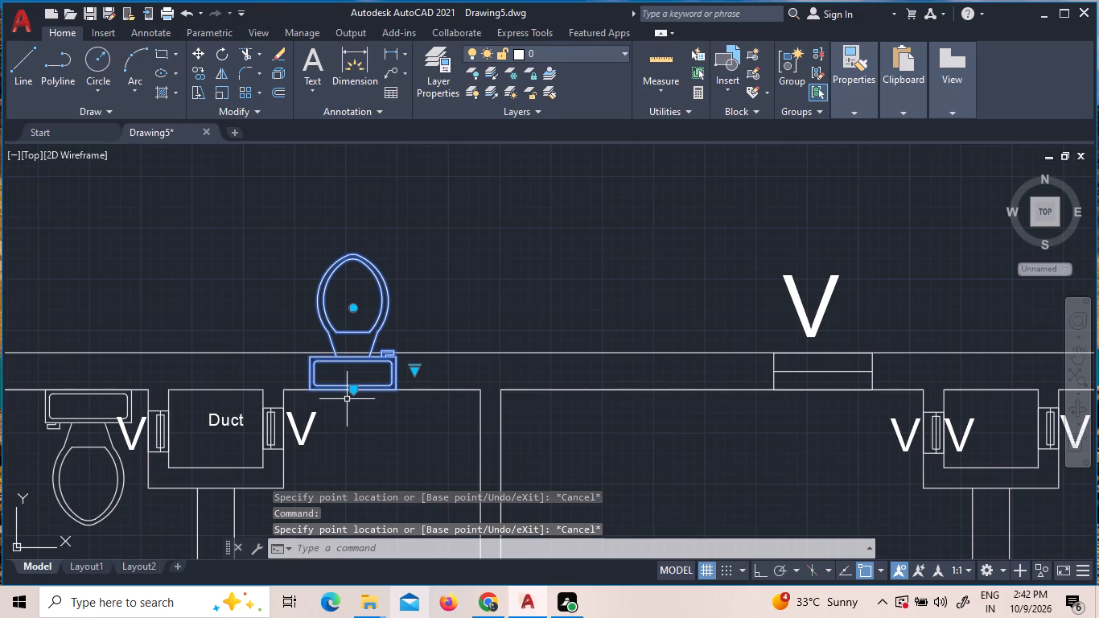
Pull the toilet south into the room and reattach it to the north wall's inner face with its bowl facing south.
{"action": "left_click_drag", "start_coordinate": [352, 389], "coordinate": [360, 438]}
{"action": "left_click_drag", "start_coordinate": [360, 438], "coordinate": [366, 410]}
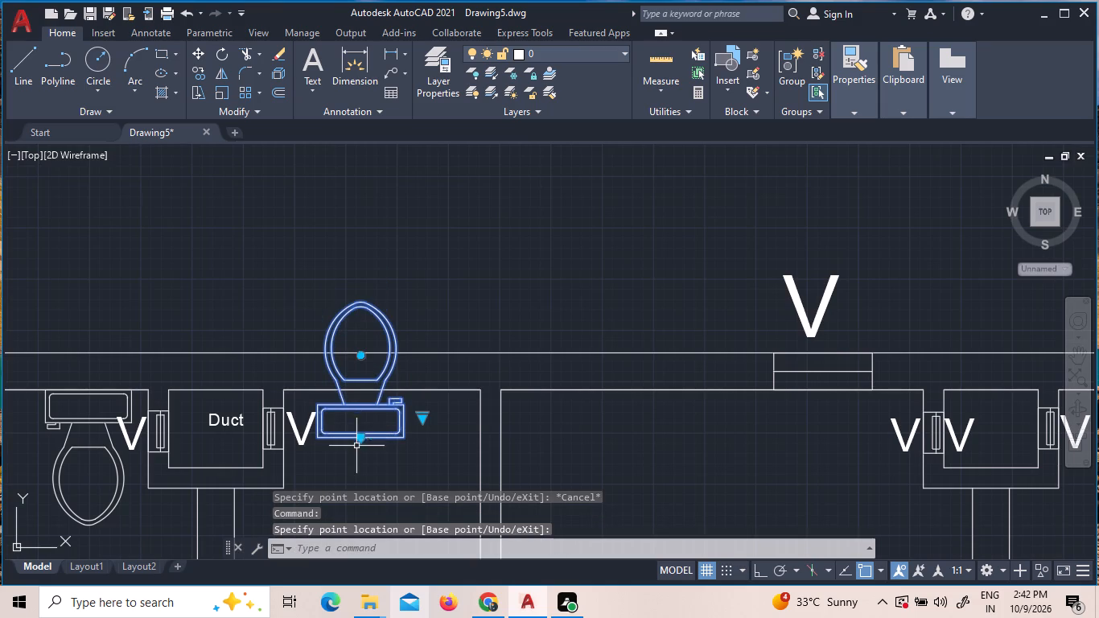
{"action": "left_click", "coordinate": [358, 438]}
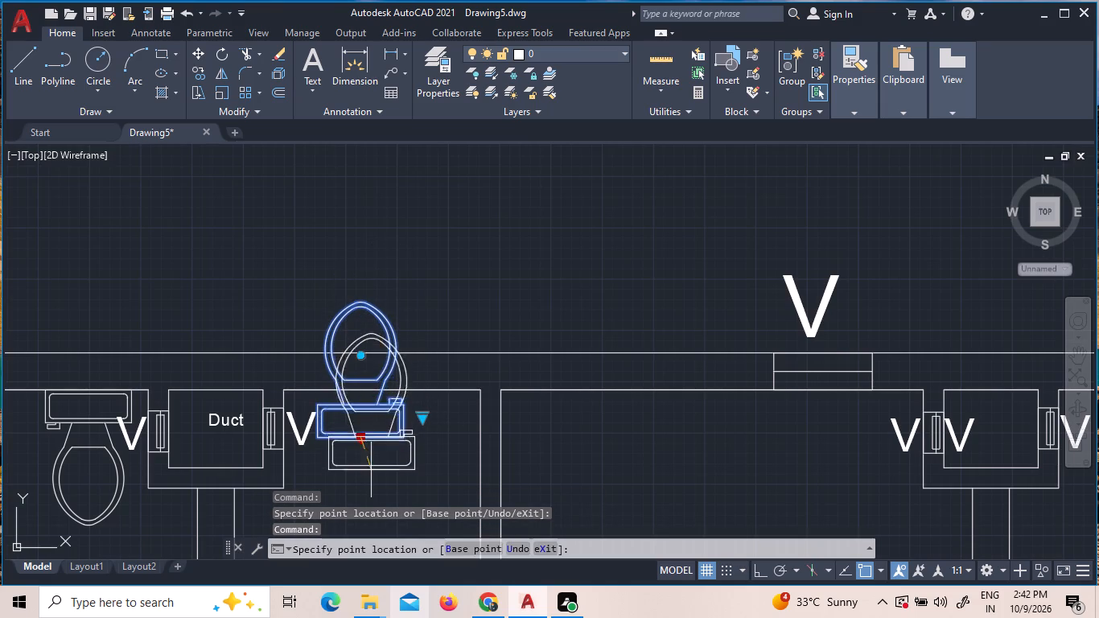
{"action": "left_click", "coordinate": [373, 393]}
Move the toilet east of the labelled duct about 4" west along the north wall.
{"action": "scroll", "coordinate": [372, 393], "scroll_direction": "up", "scroll_amount": 1}
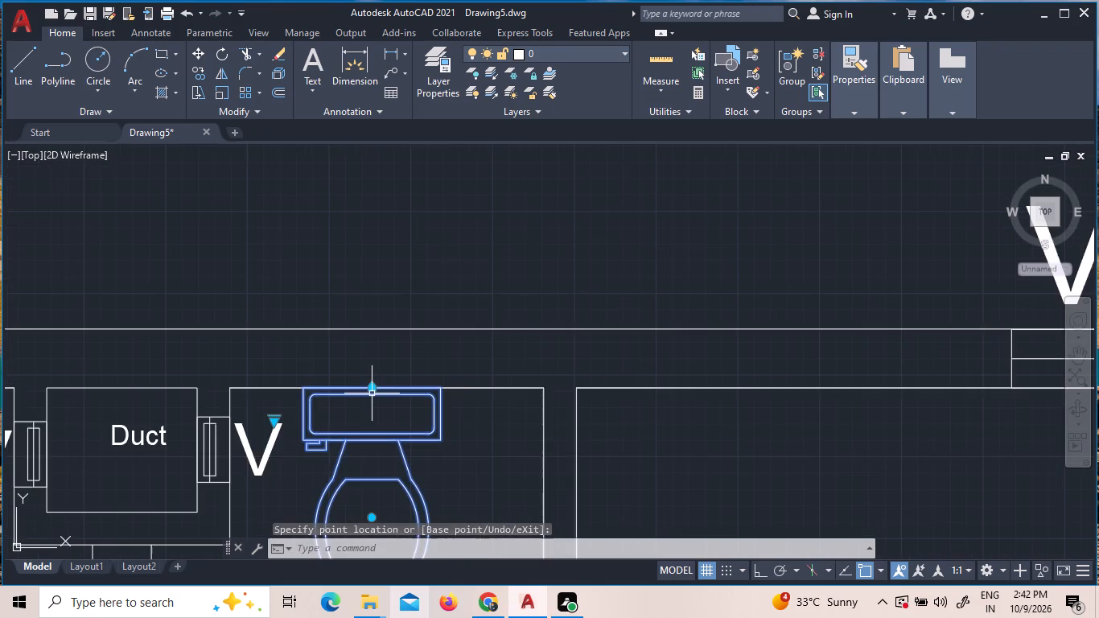
{"action": "scroll", "coordinate": [372, 393], "scroll_direction": "up", "scroll_amount": 2}
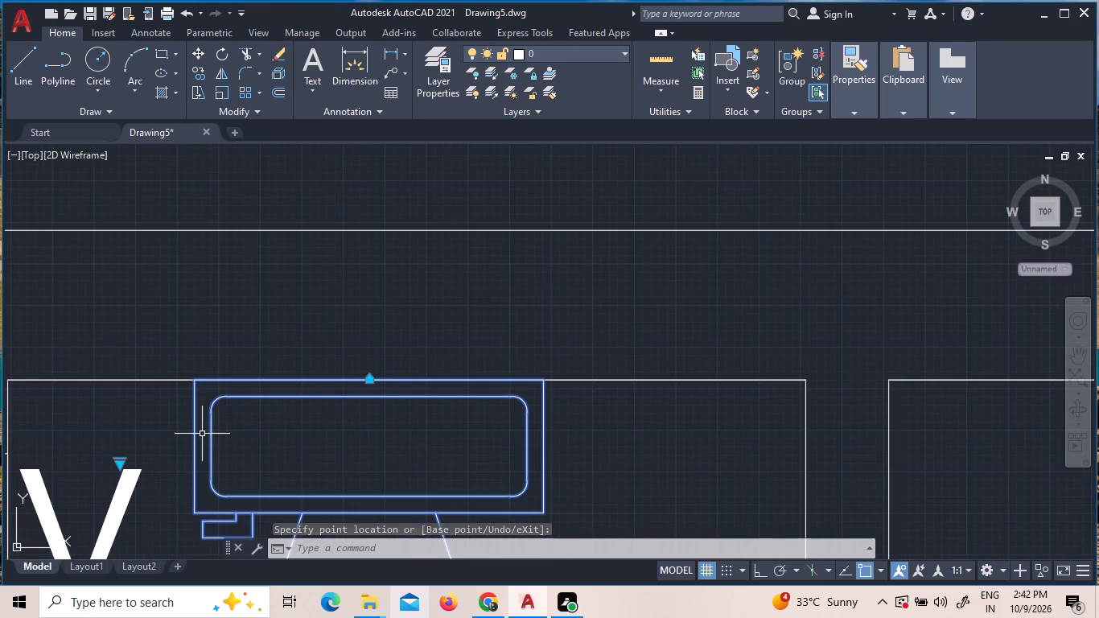
{"action": "left_click", "coordinate": [209, 436]}
{"action": "right_click", "coordinate": [209, 436]}
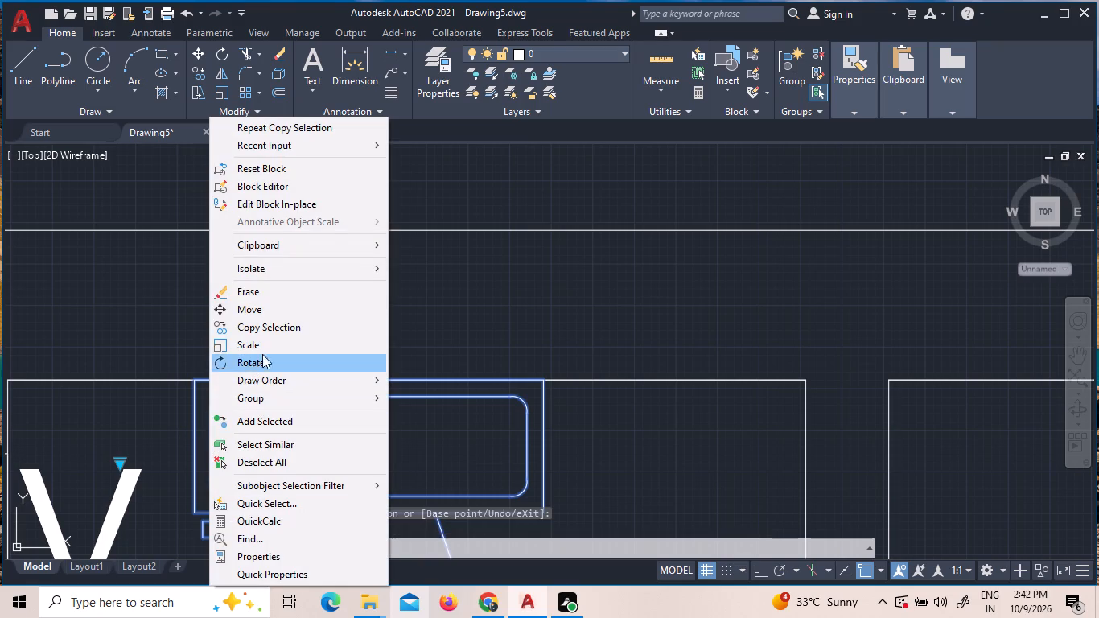
{"action": "left_click", "coordinate": [275, 308]}
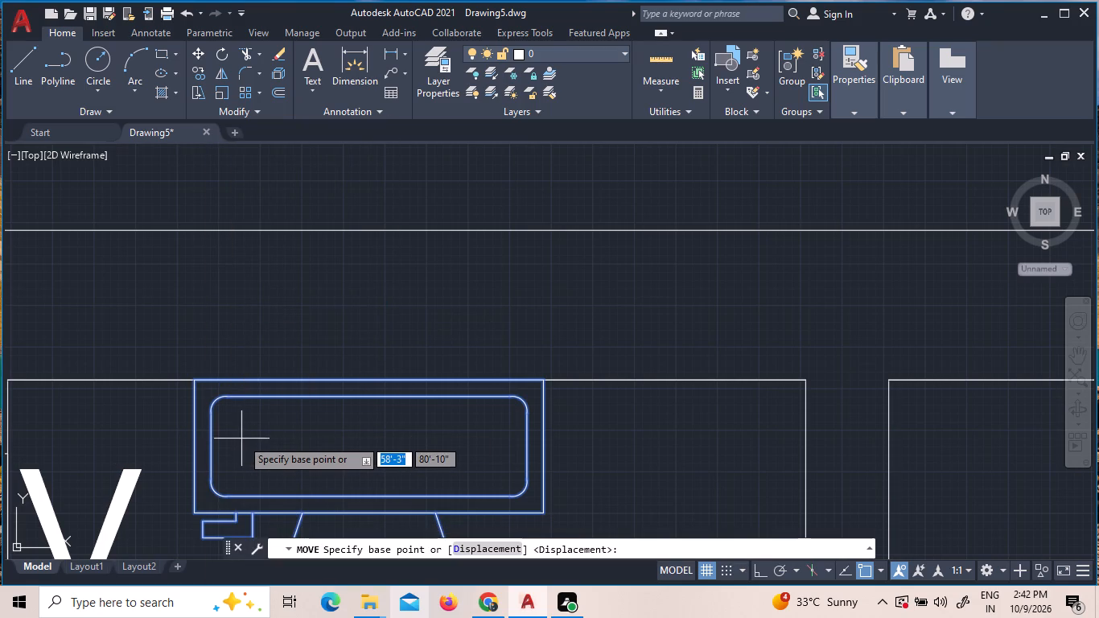
{"action": "left_click", "coordinate": [212, 447]}
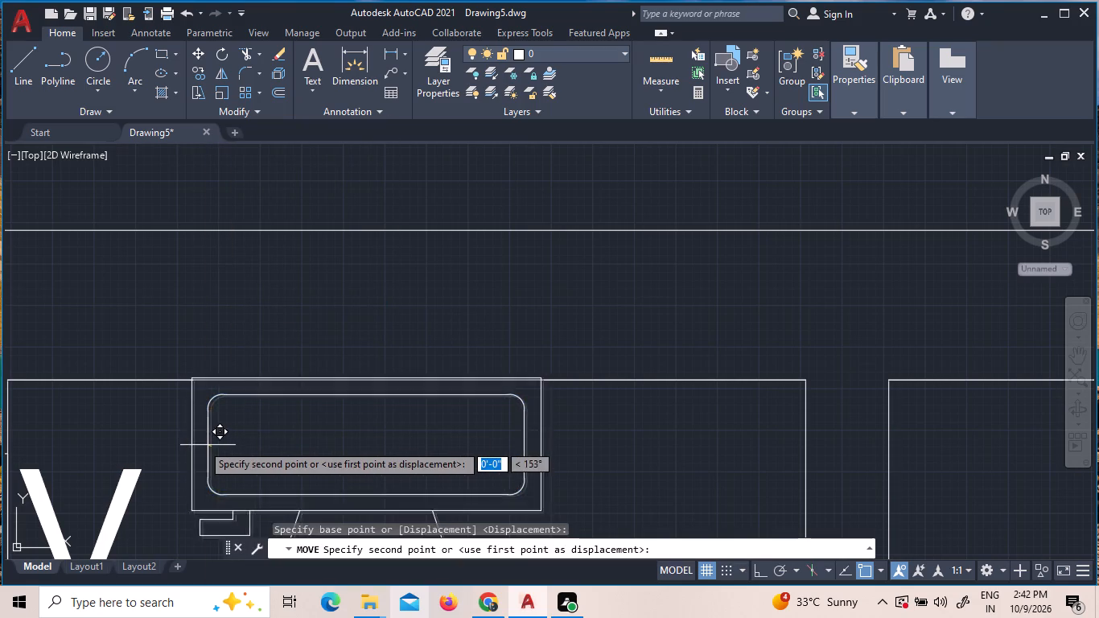
{"action": "left_click", "coordinate": [151, 447]}
Move the same toilet slightly north so its tank's north-west corner lies on the north wall's inner face.
{"action": "scroll", "coordinate": [137, 376], "scroll_direction": "up", "scroll_amount": 2}
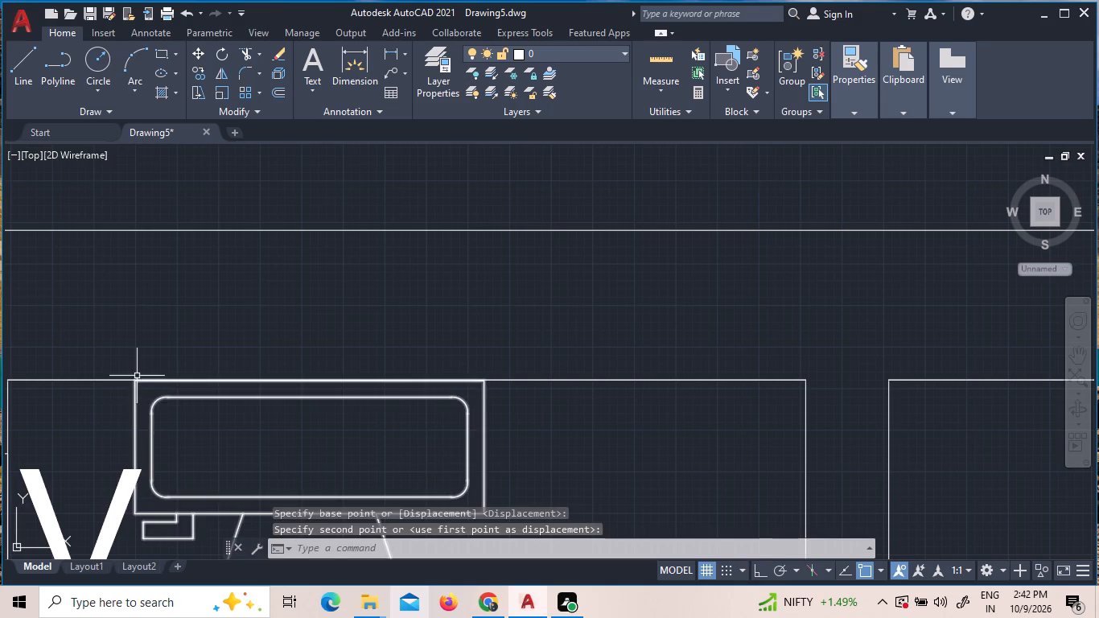
{"action": "scroll", "coordinate": [137, 376], "scroll_direction": "up", "scroll_amount": 4}
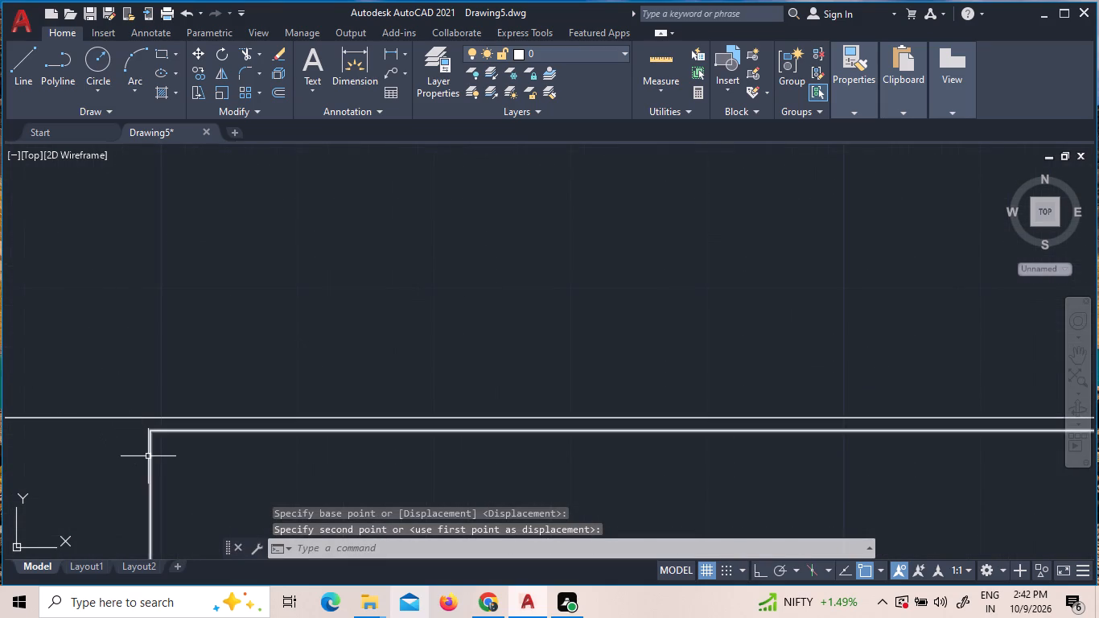
{"action": "left_click", "coordinate": [148, 456]}
{"action": "right_click", "coordinate": [148, 456]}
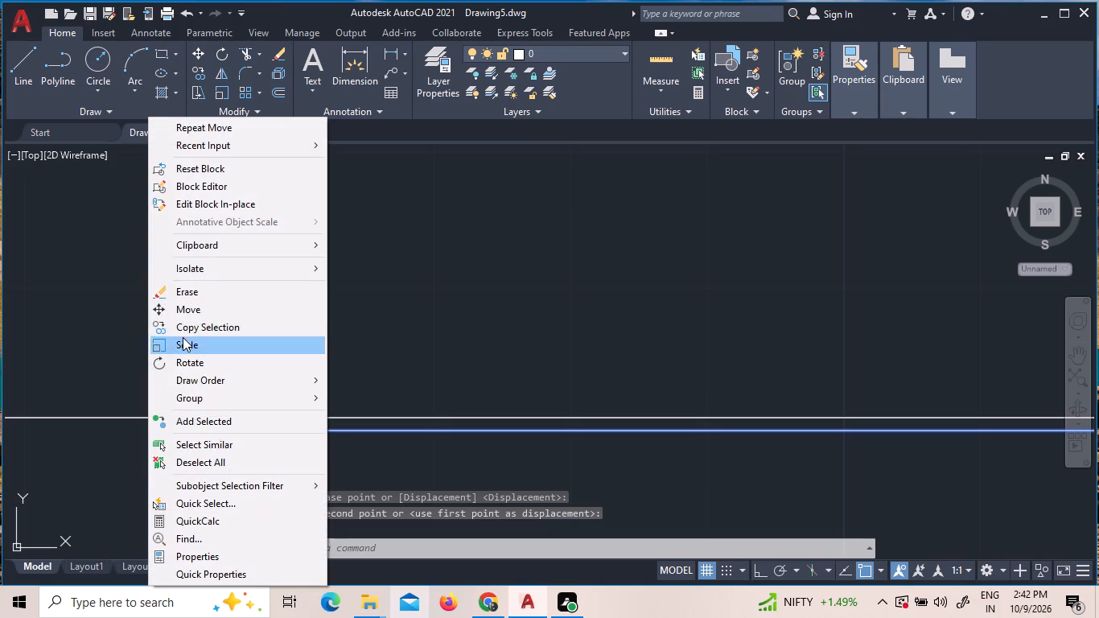
{"action": "left_click", "coordinate": [189, 312]}
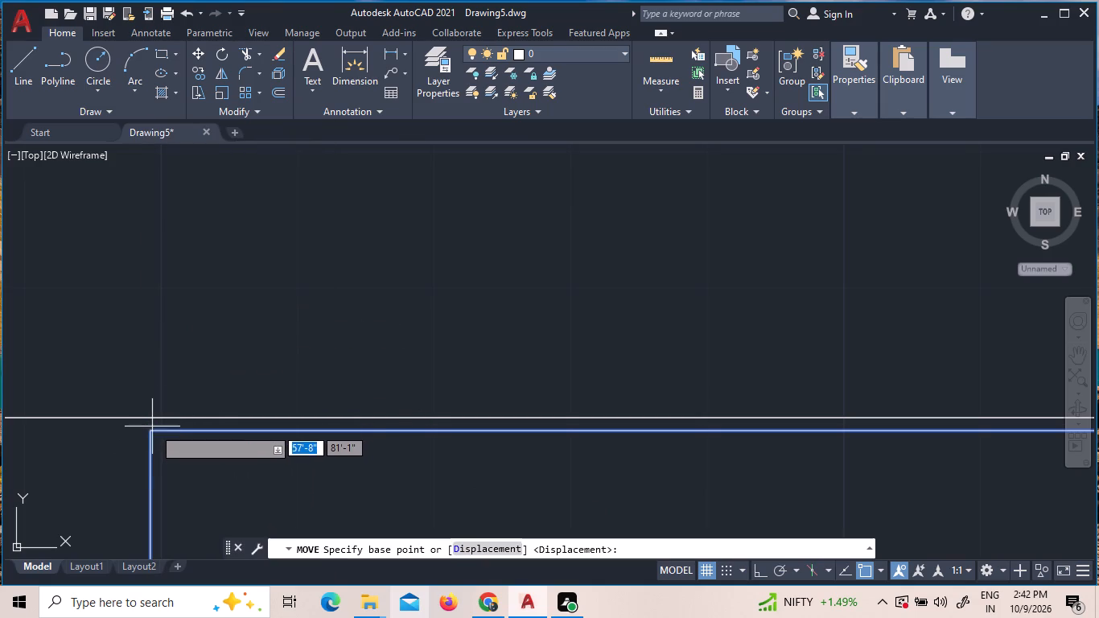
{"action": "left_click", "coordinate": [154, 431]}
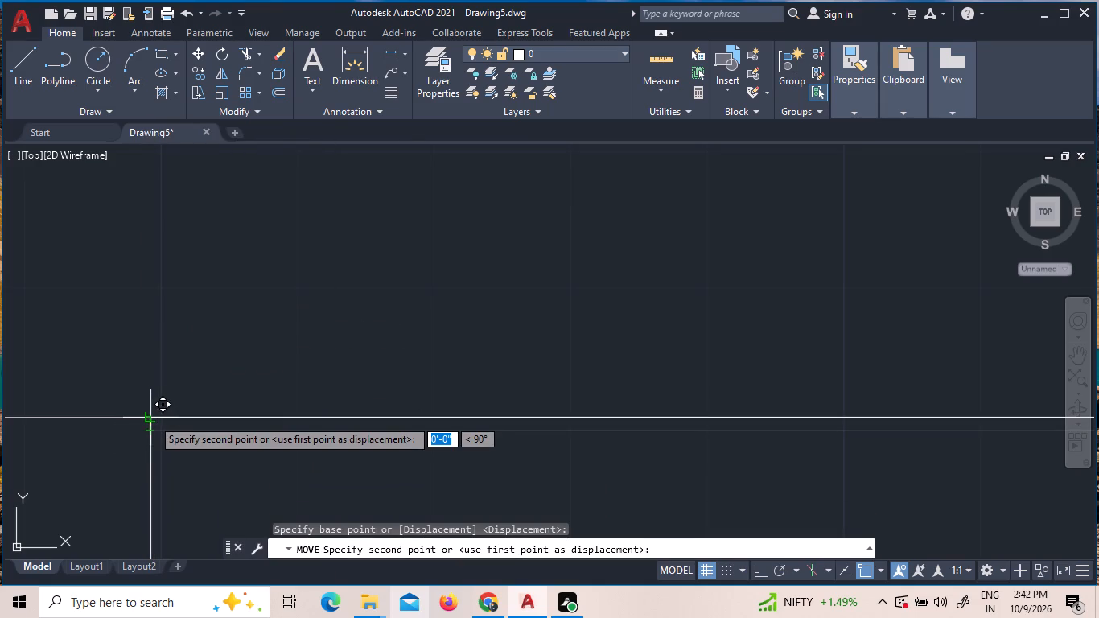
{"action": "scroll", "coordinate": [152, 418], "scroll_direction": "up", "scroll_amount": 4}
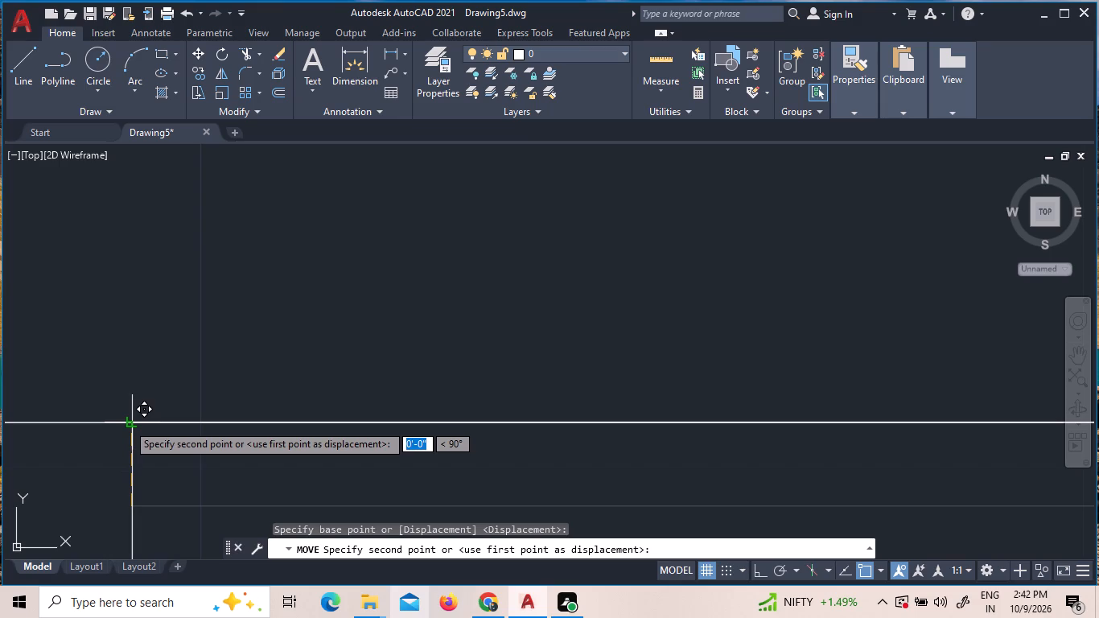
{"action": "left_click", "coordinate": [127, 423]}
Move the toilet east of the unlabelled duct about 1" south, placing its tank's north-west corner on the wall's inner face.
{"action": "scroll", "coordinate": [127, 423], "scroll_direction": "down", "scroll_amount": 4}
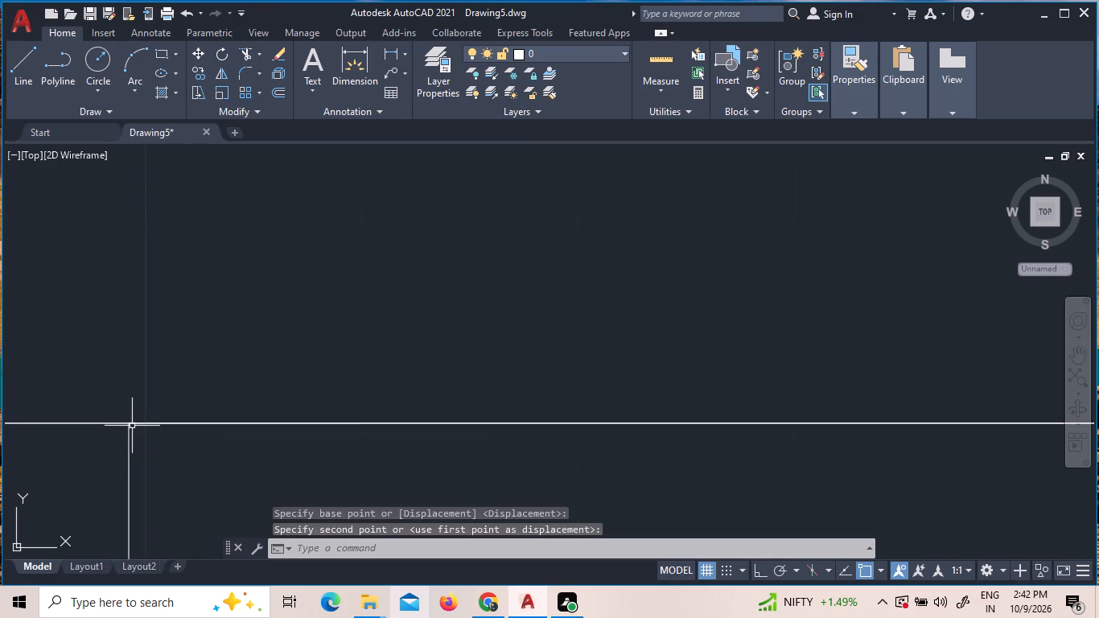
{"action": "scroll", "coordinate": [129, 420], "scroll_direction": "down", "scroll_amount": 3}
{"action": "scroll", "coordinate": [334, 307], "scroll_direction": "down", "scroll_amount": 7}
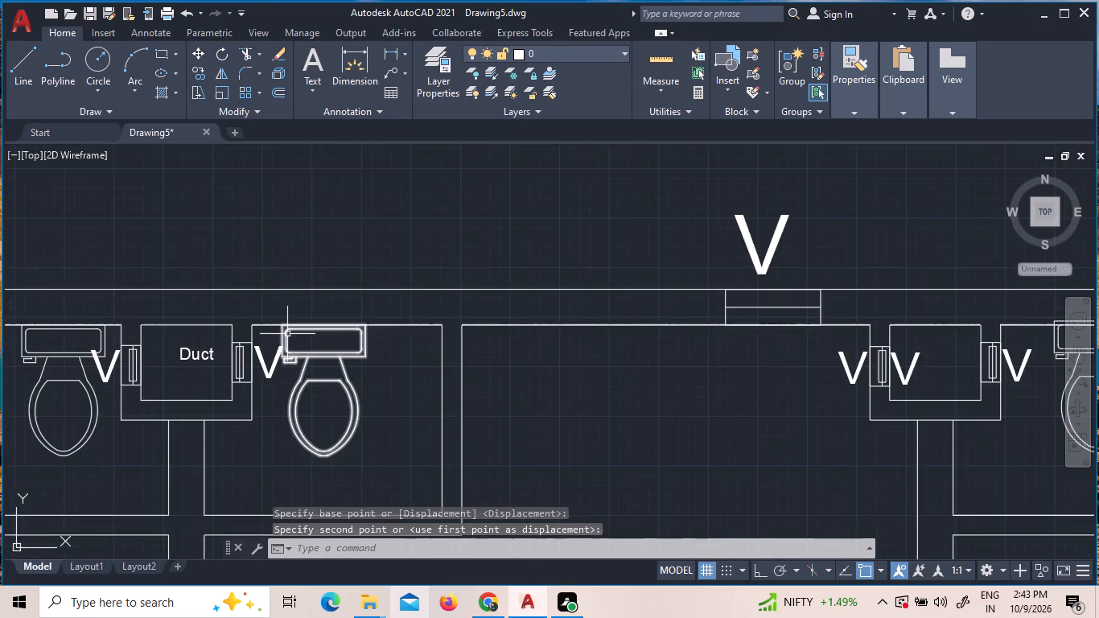
{"action": "scroll", "coordinate": [287, 334], "scroll_direction": "down", "scroll_amount": 1}
{"action": "scroll", "coordinate": [817, 336], "scroll_direction": "up", "scroll_amount": 1}
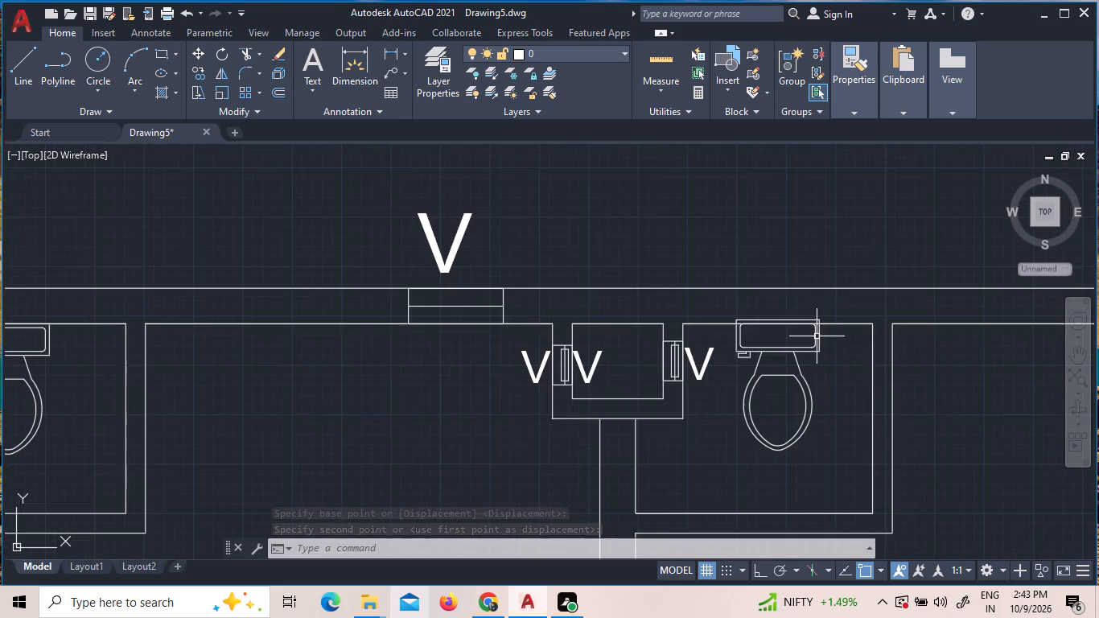
{"action": "scroll", "coordinate": [812, 330], "scroll_direction": "up", "scroll_amount": 2}
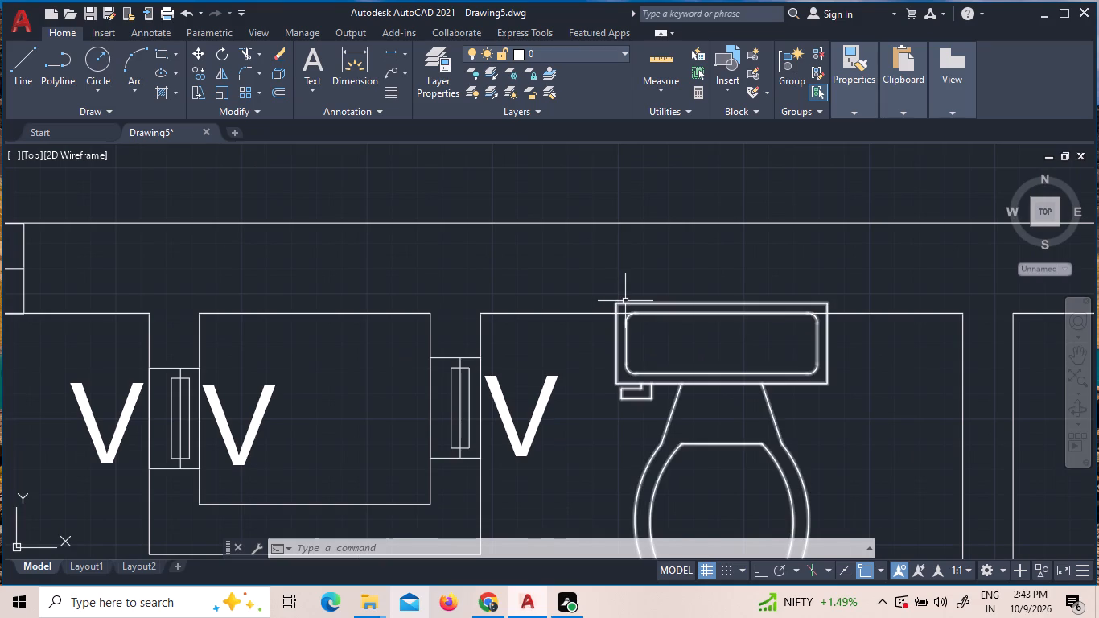
{"action": "scroll", "coordinate": [624, 301], "scroll_direction": "up", "scroll_amount": 4}
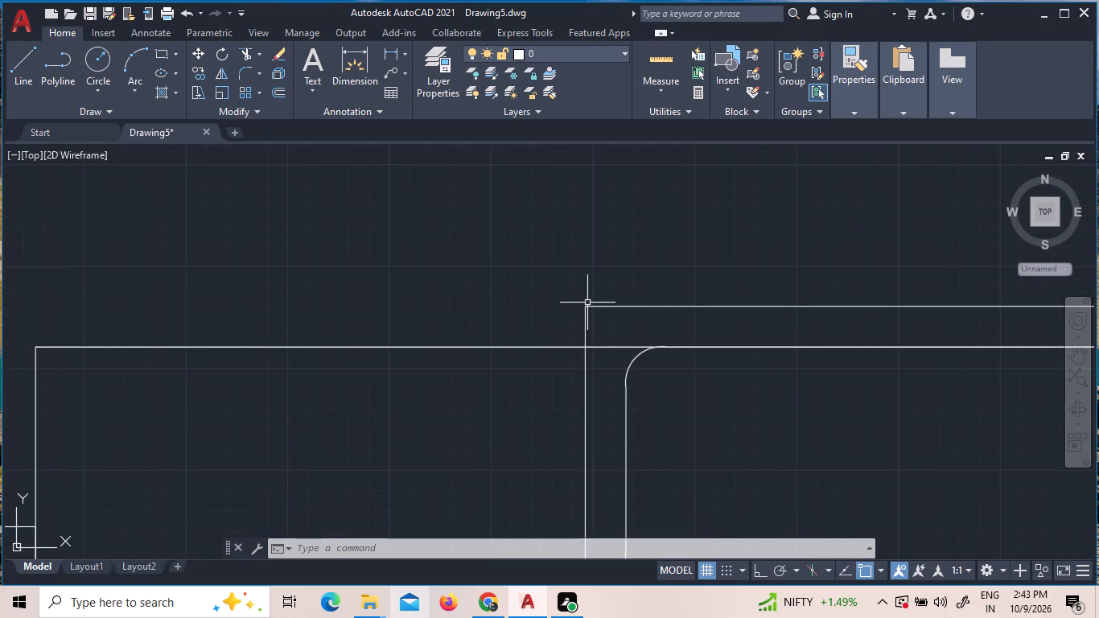
{"action": "left_click", "coordinate": [585, 307]}
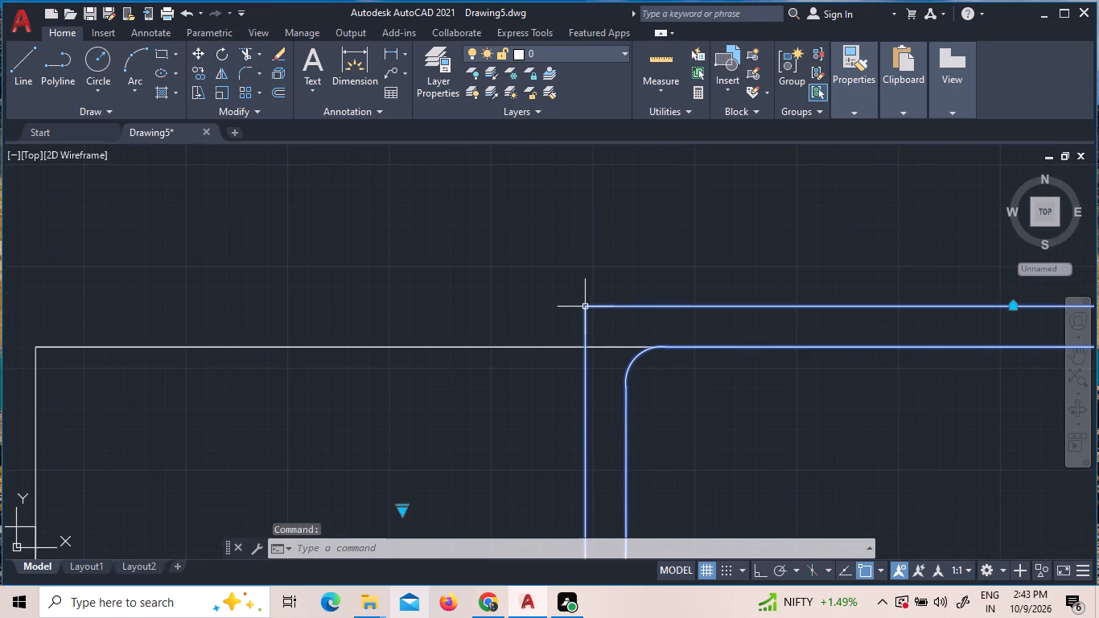
{"action": "right_click", "coordinate": [585, 307]}
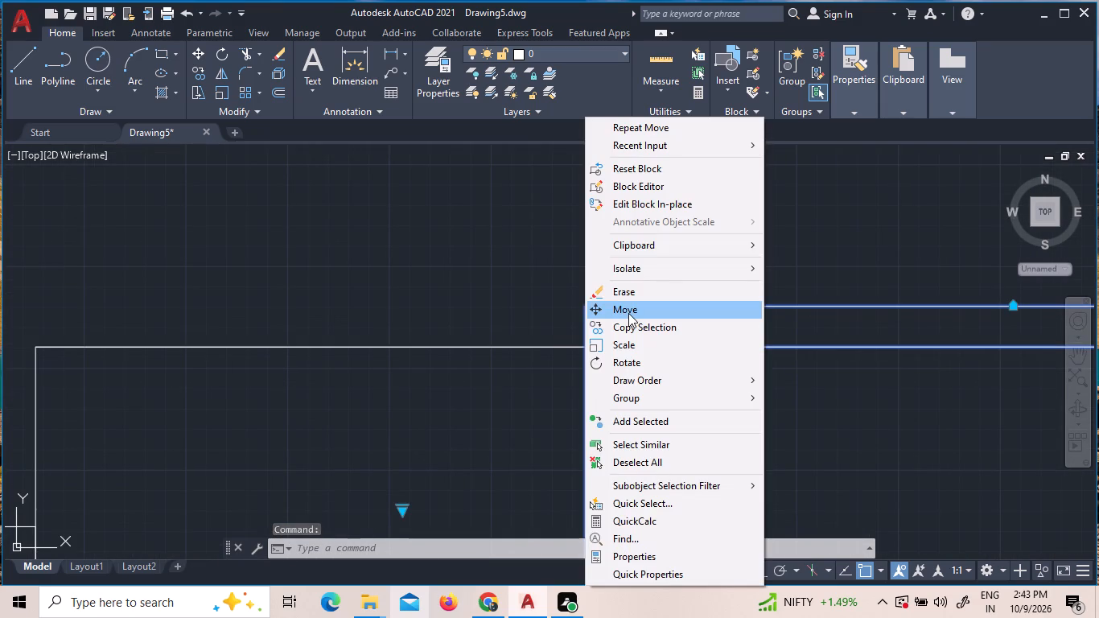
{"action": "left_click", "coordinate": [628, 313]}
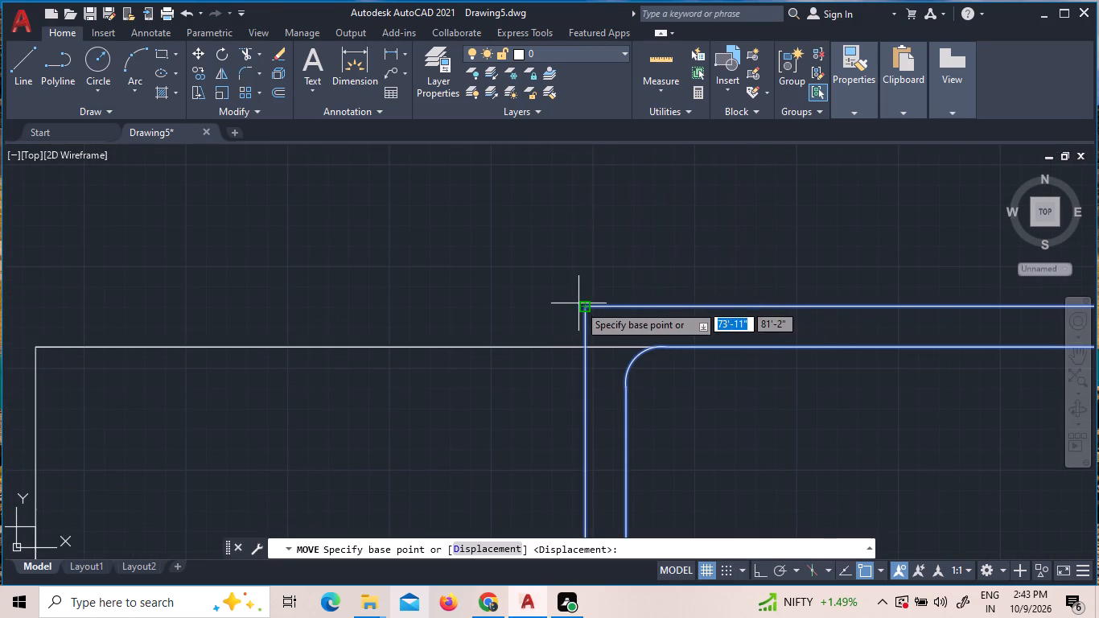
{"action": "left_click", "coordinate": [584, 305]}
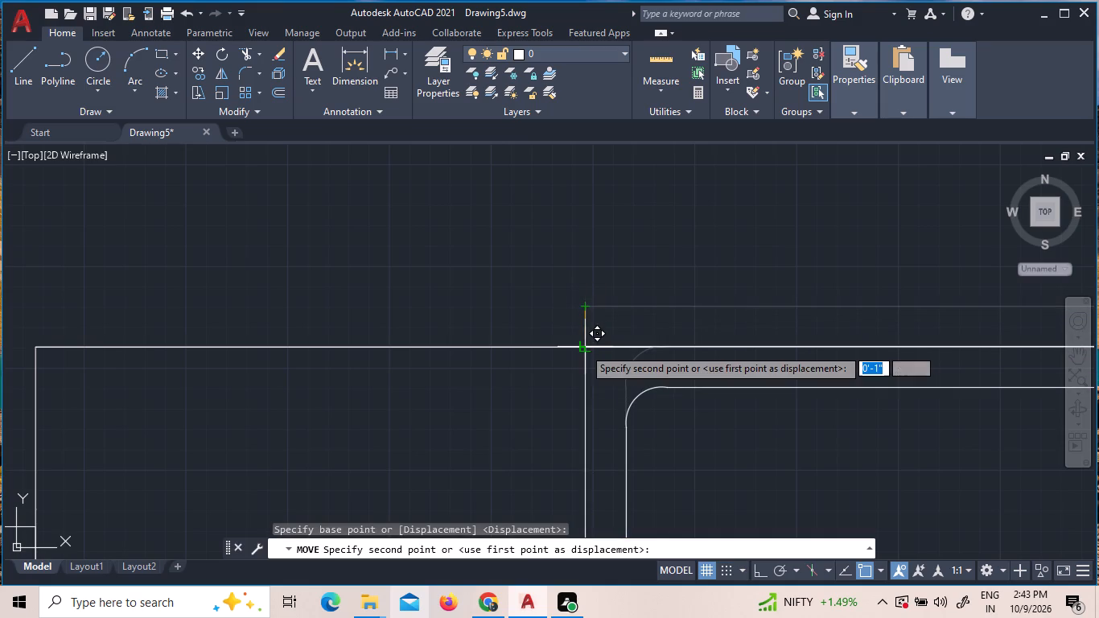
{"action": "left_click", "coordinate": [583, 348]}
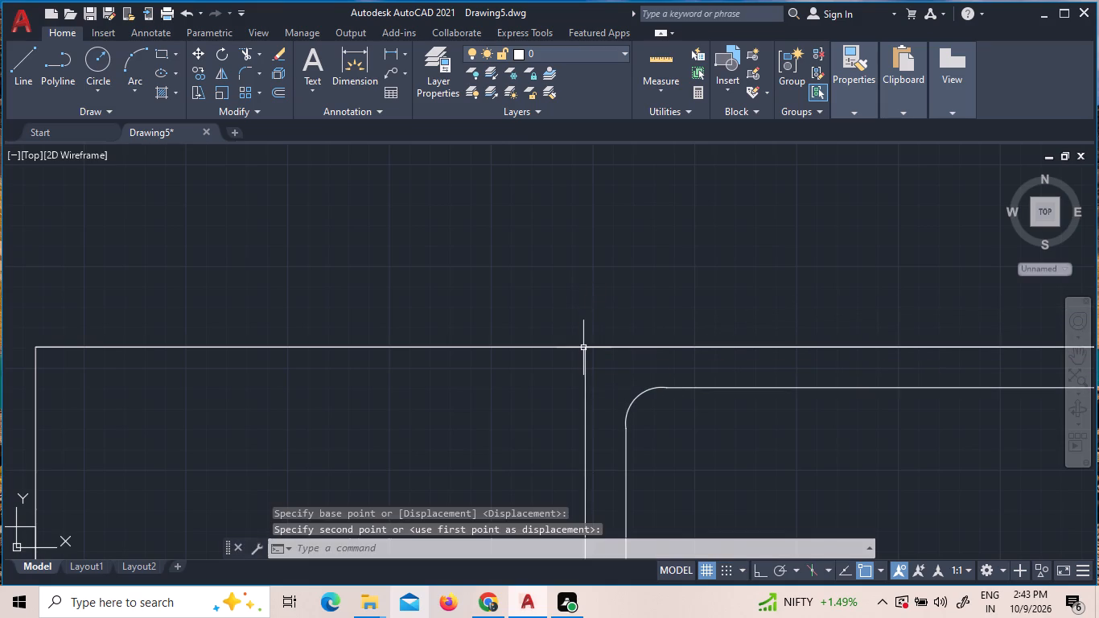
{"action": "scroll", "coordinate": [583, 348], "scroll_direction": "up", "scroll_amount": 10}
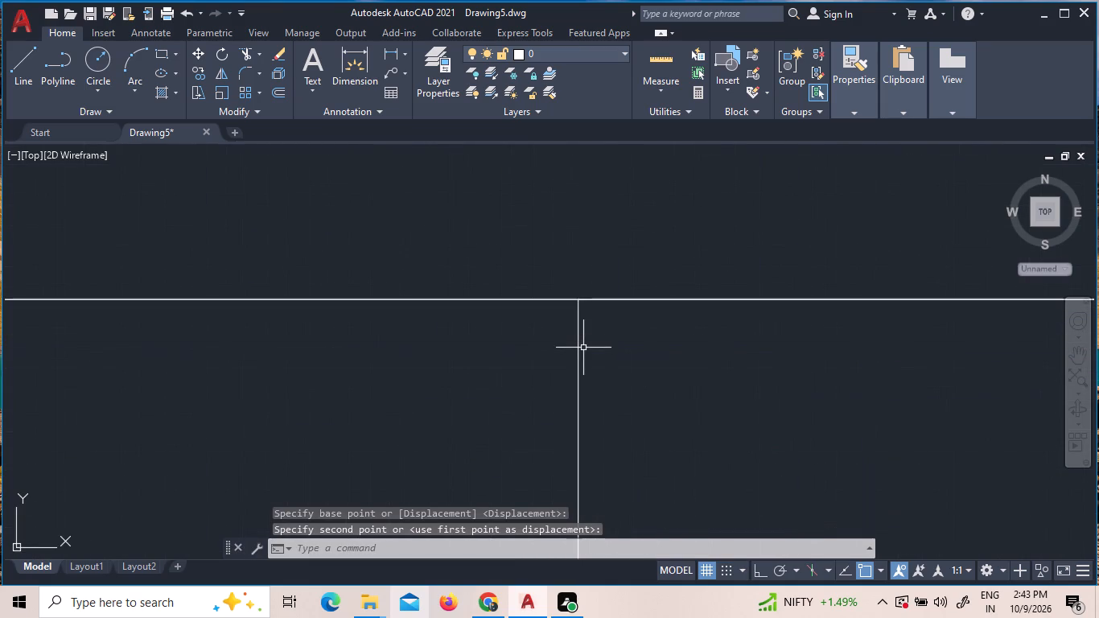
Examine the contact between the north wall's inner face and the tank corner of the toilet east of the unlabelled duct.
{"action": "scroll", "coordinate": [583, 348], "scroll_direction": "up", "scroll_amount": 4}
{"action": "scroll", "coordinate": [583, 348], "scroll_direction": "down", "scroll_amount": 3}
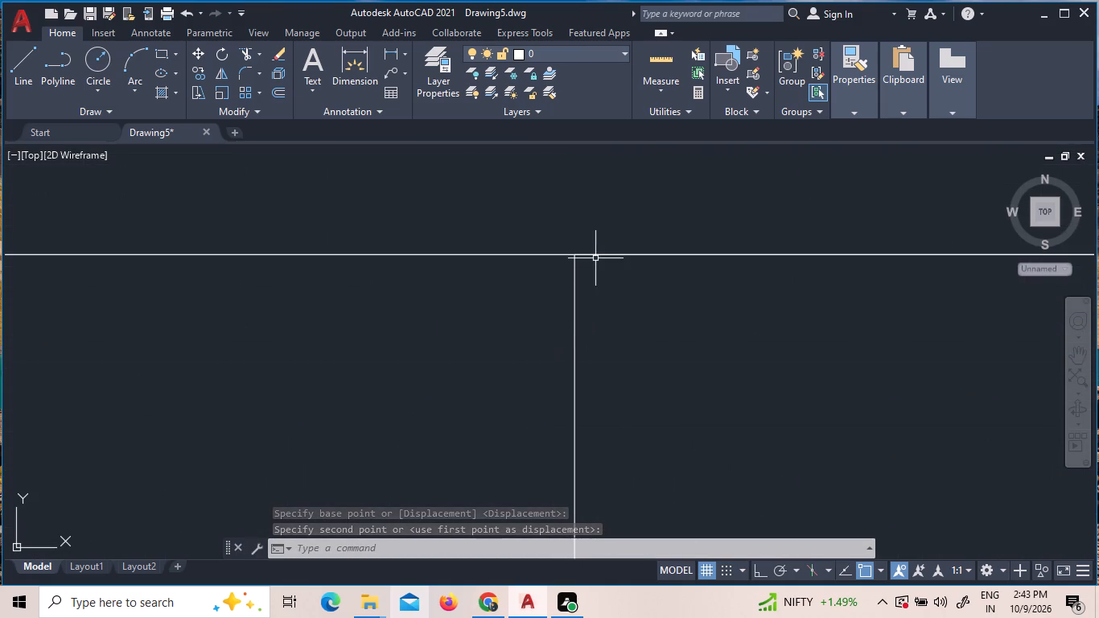
{"action": "scroll", "coordinate": [572, 243], "scroll_direction": "up", "scroll_amount": 7}
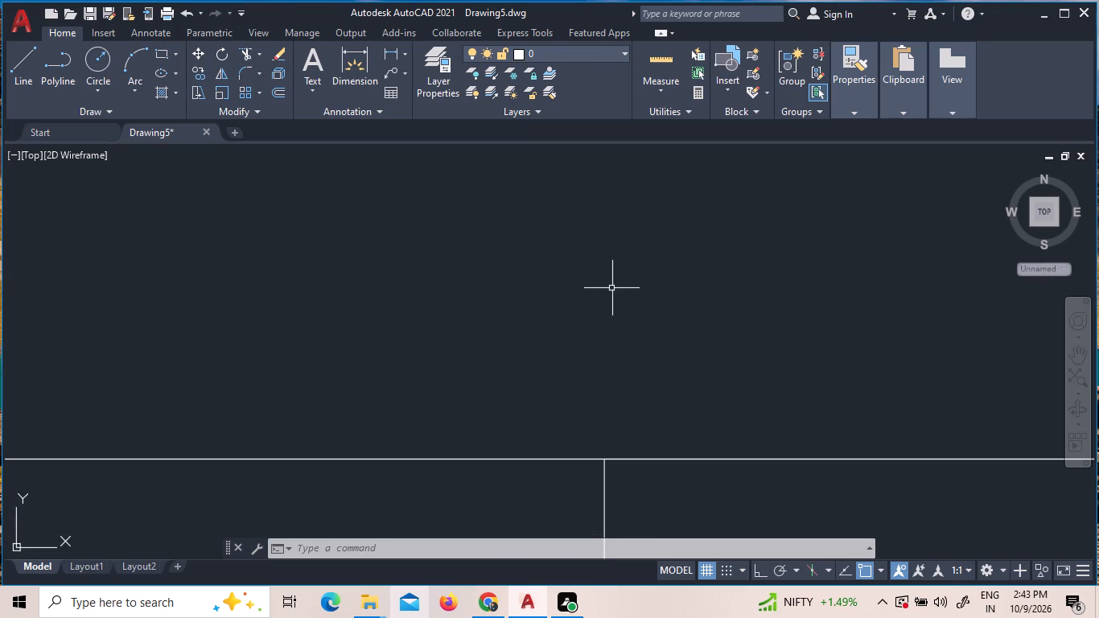
{"action": "scroll", "coordinate": [611, 288], "scroll_direction": "down", "scroll_amount": 11}
{"action": "scroll", "coordinate": [530, 258], "scroll_direction": "down", "scroll_amount": 3}
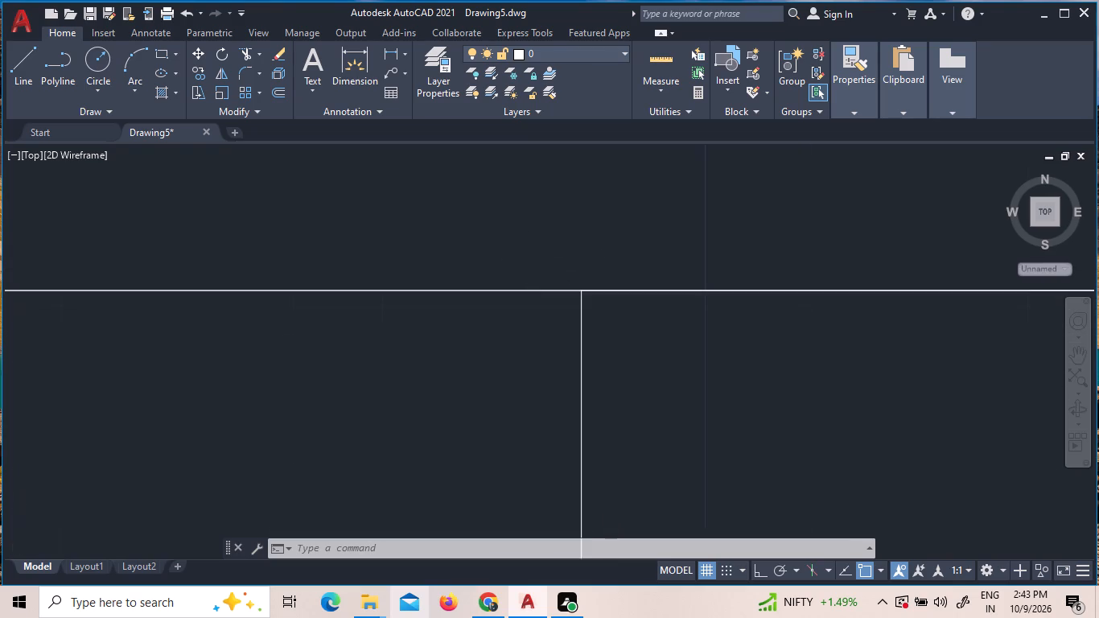
{"action": "scroll", "coordinate": [504, 250], "scroll_direction": "down", "scroll_amount": 9}
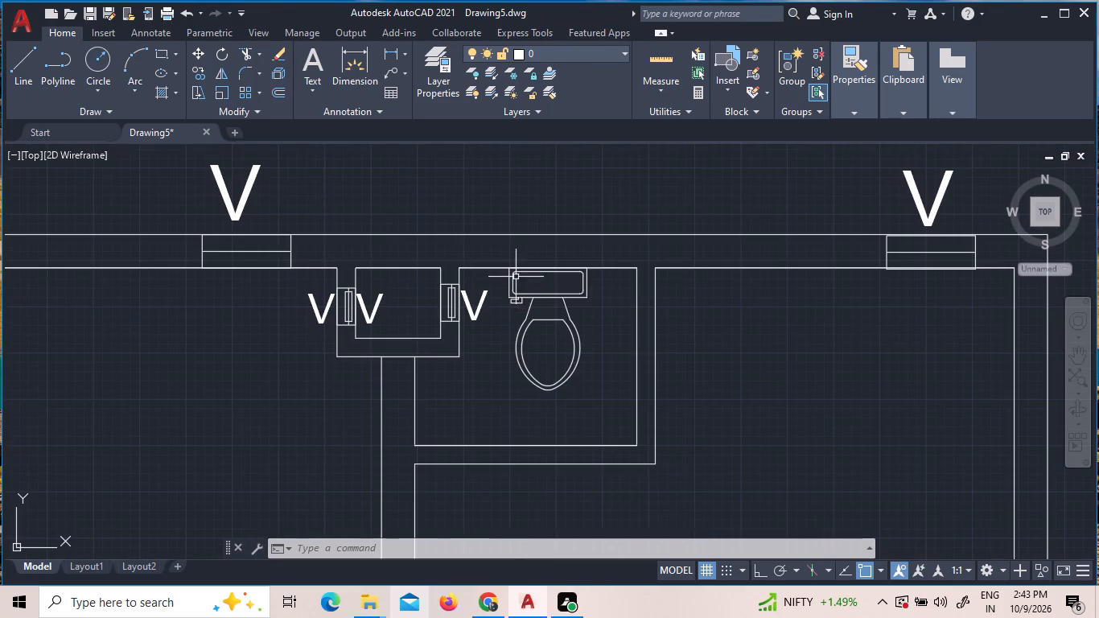
Move the toilet east of the unlabelled duct about 7" west along the north wall.
{"action": "scroll", "coordinate": [509, 276], "scroll_direction": "up", "scroll_amount": 2}
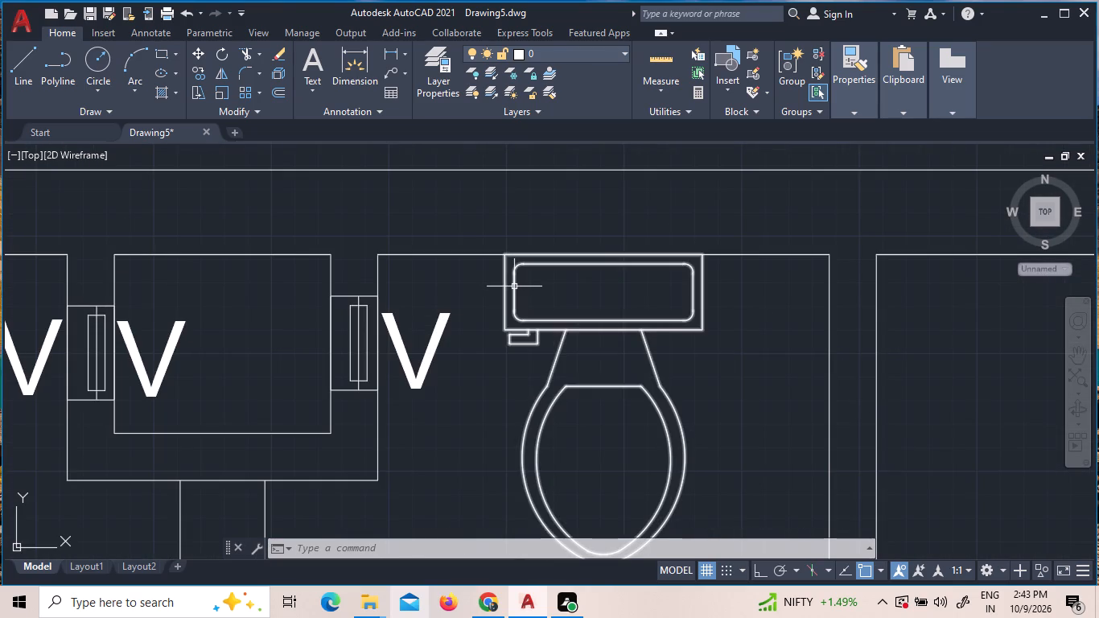
{"action": "left_click", "coordinate": [515, 286]}
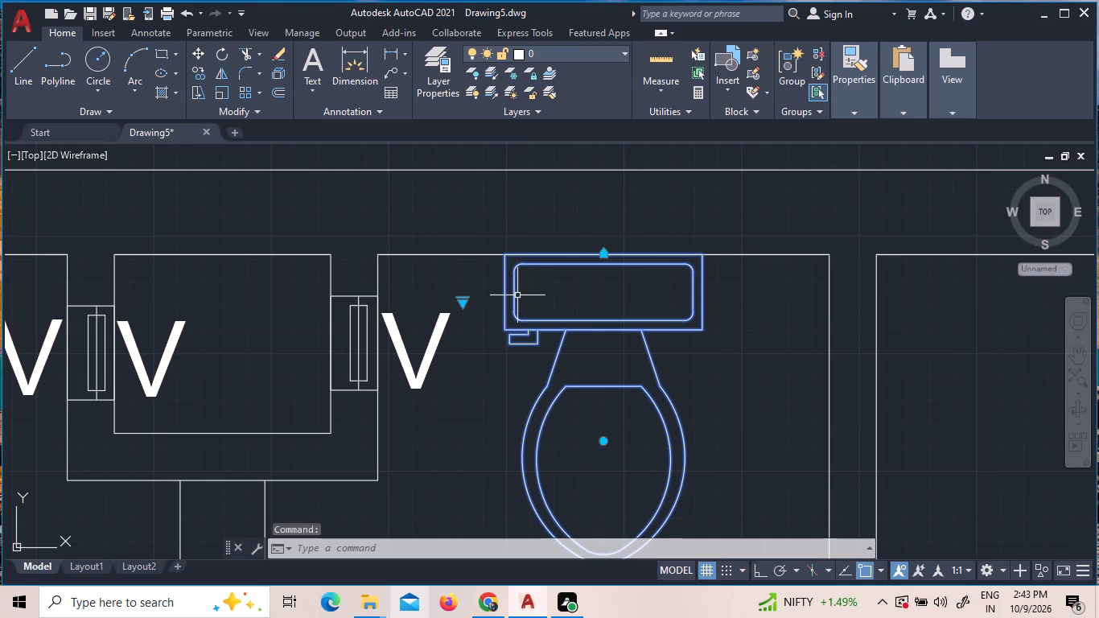
{"action": "right_click", "coordinate": [513, 292]}
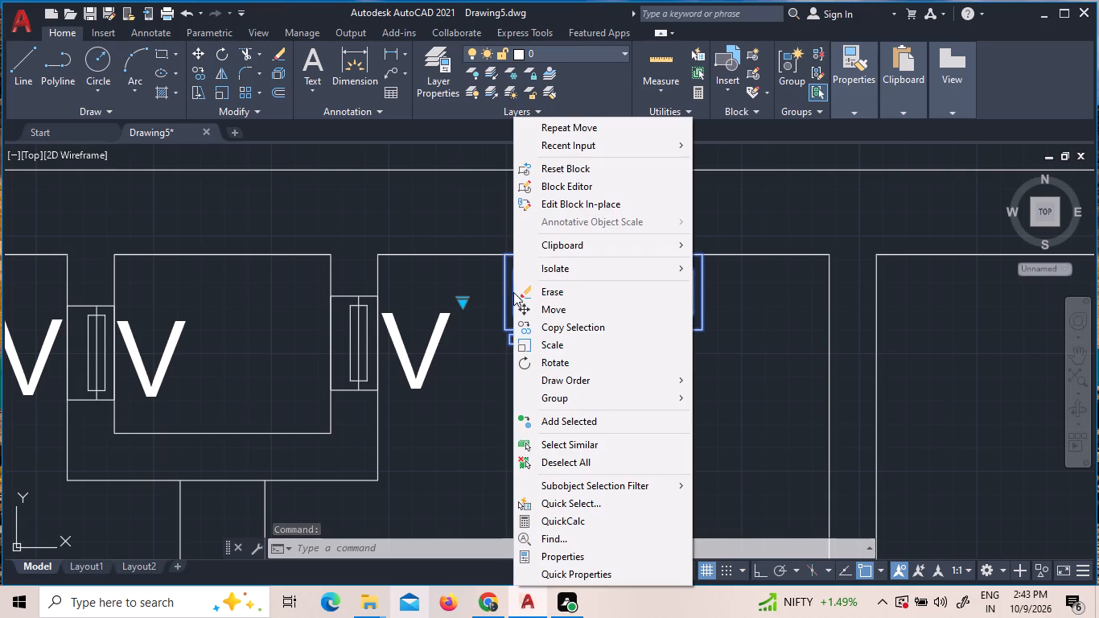
{"action": "double_click", "coordinate": [537, 315]}
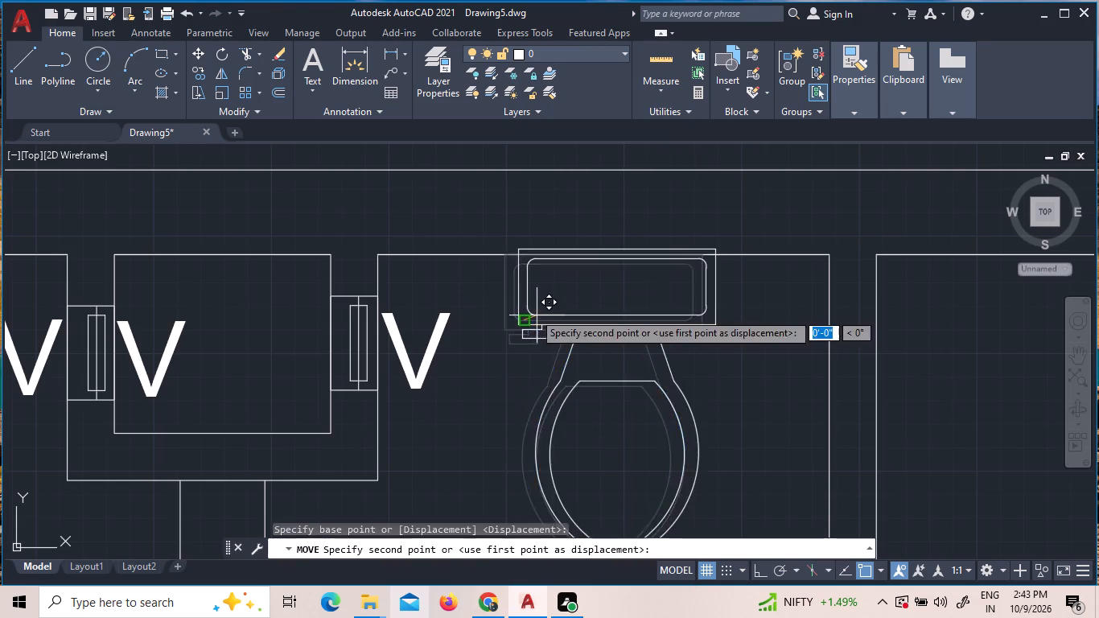
{"action": "left_click", "coordinate": [458, 321]}
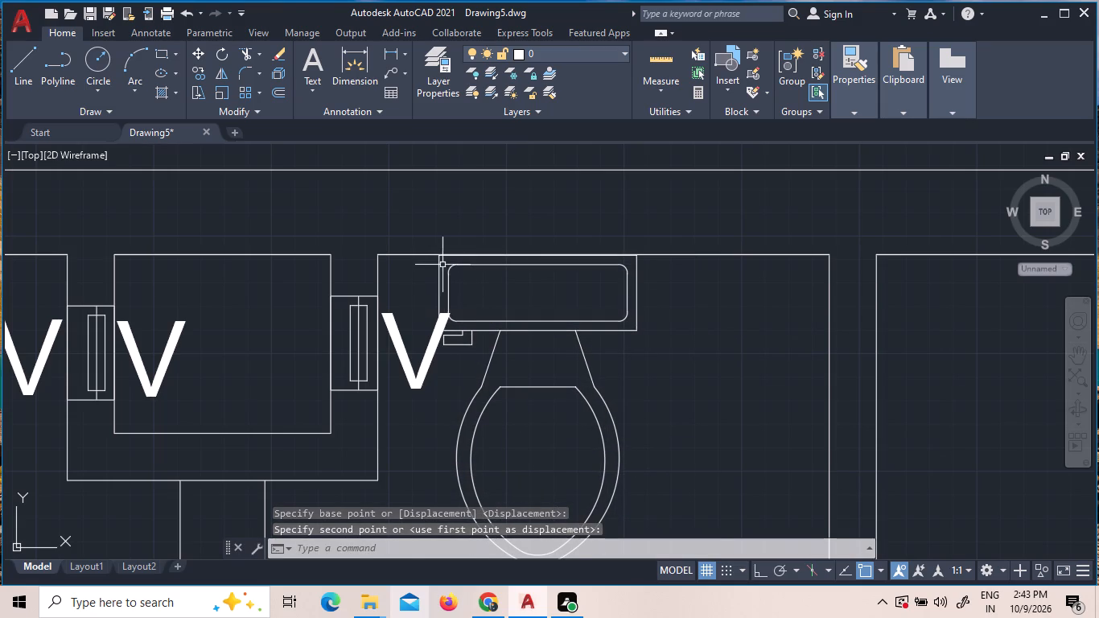
Move the same toilet slightly north so its tank's north-west corner meets the north wall's inner face perpendicularly.
{"action": "scroll", "coordinate": [441, 241], "scroll_direction": "up", "scroll_amount": 6}
{"action": "left_click", "coordinate": [425, 366]}
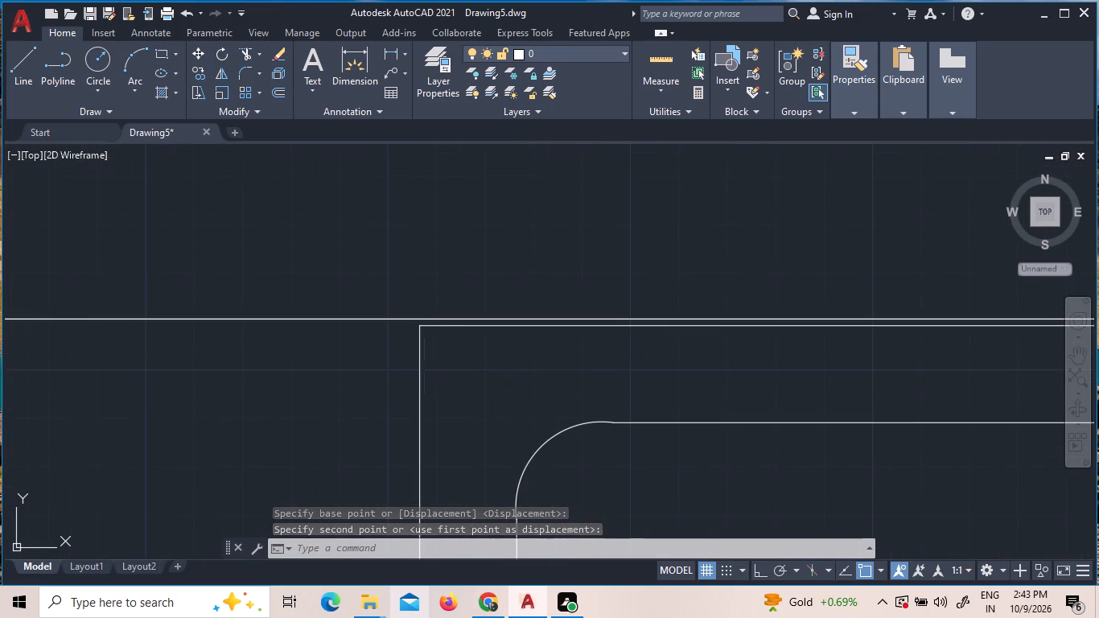
{"action": "left_click", "coordinate": [397, 360]}
{"action": "scroll", "coordinate": [409, 316], "scroll_direction": "up", "scroll_amount": 3}
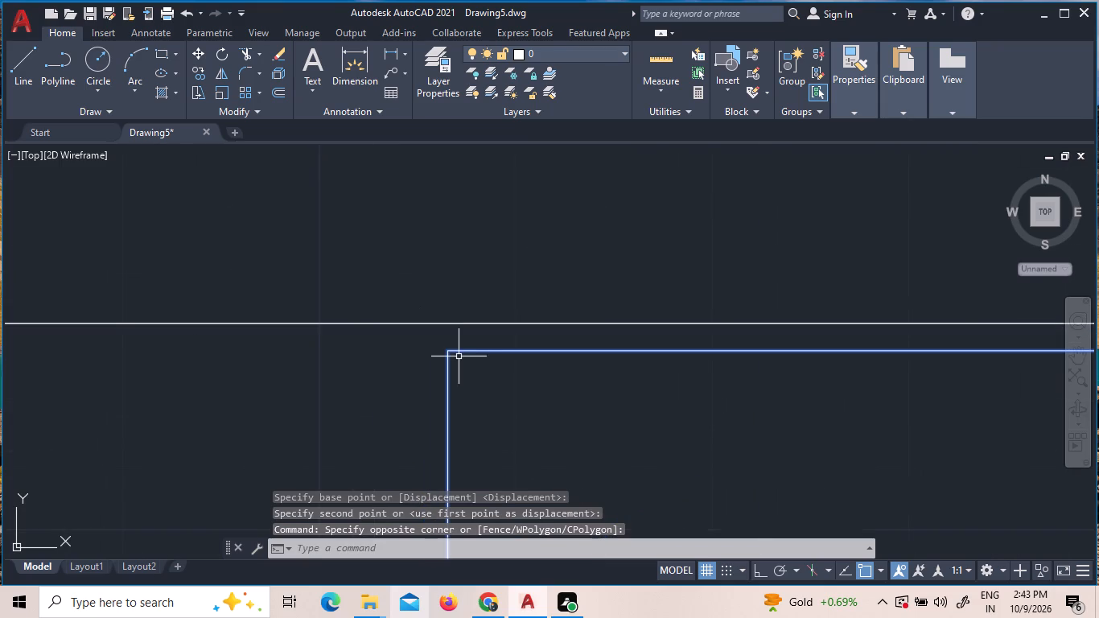
{"action": "left_click", "coordinate": [448, 352]}
{"action": "right_click", "coordinate": [448, 352]}
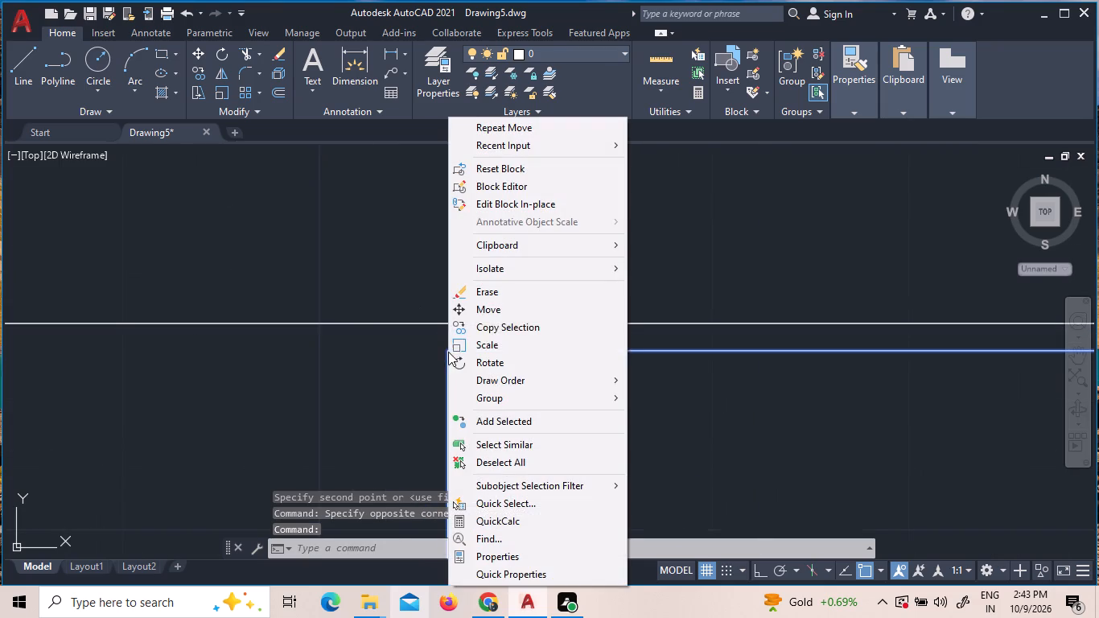
{"action": "left_click", "coordinate": [492, 316]}
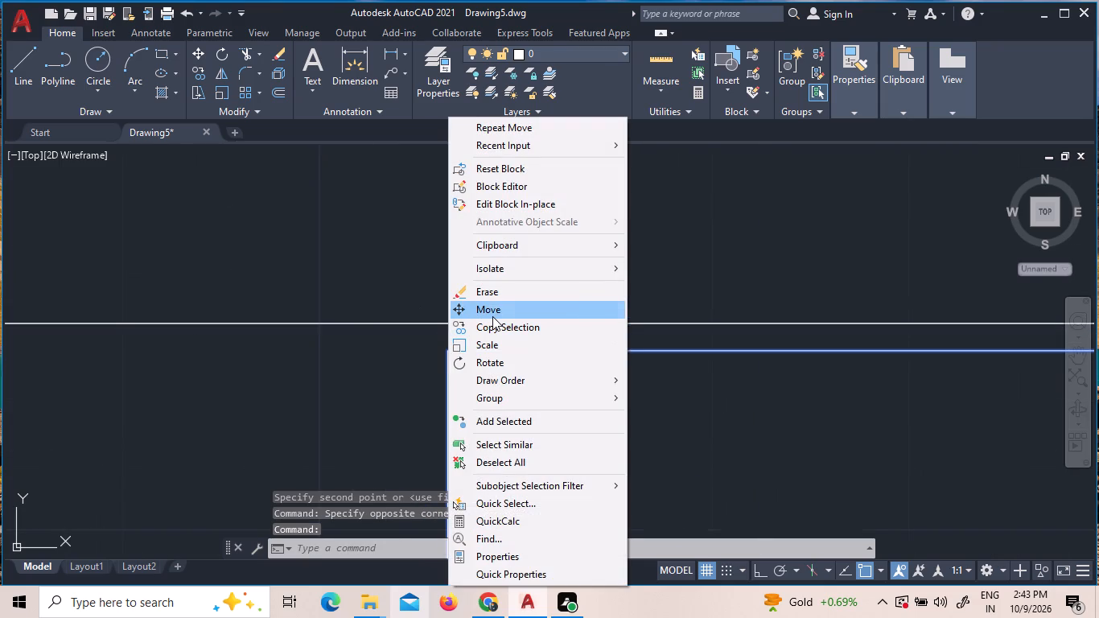
{"action": "left_click", "coordinate": [451, 355]}
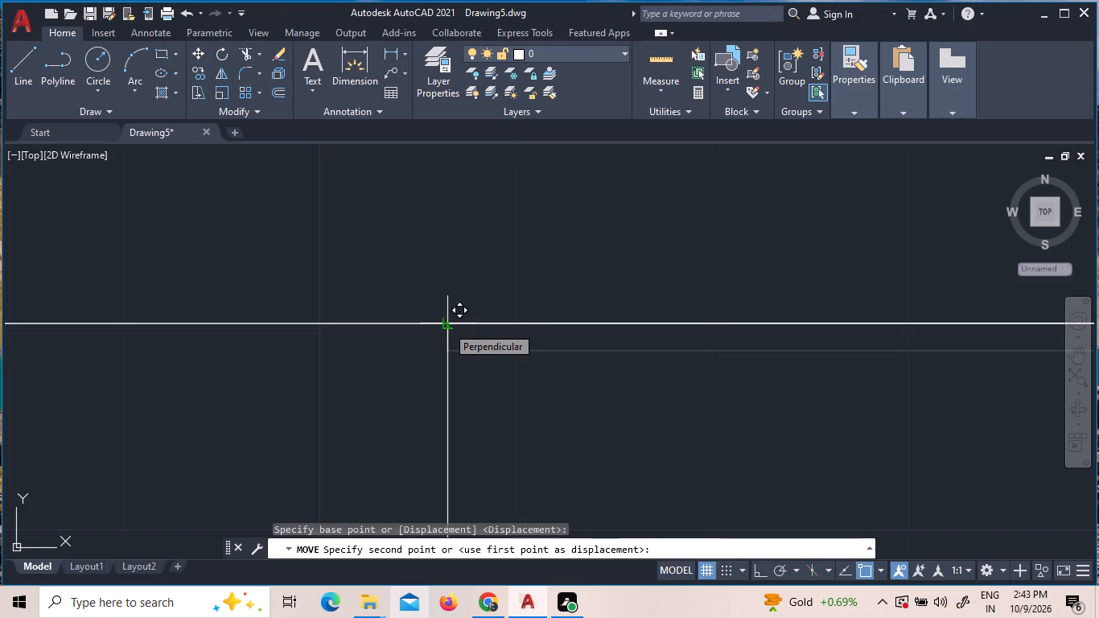
{"action": "left_click", "coordinate": [447, 326]}
Select the toilet west of the labelled duct and open its choices of toilet type and view.
{"action": "scroll", "coordinate": [447, 326], "scroll_direction": "down", "scroll_amount": 12}
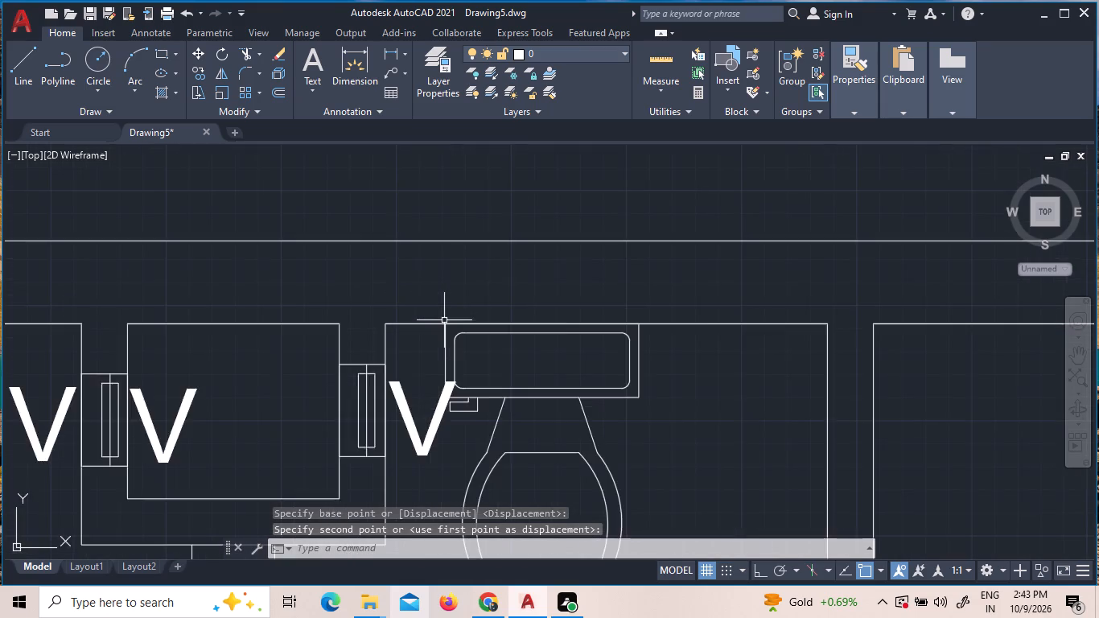
{"action": "scroll", "coordinate": [443, 319], "scroll_direction": "down", "scroll_amount": 4}
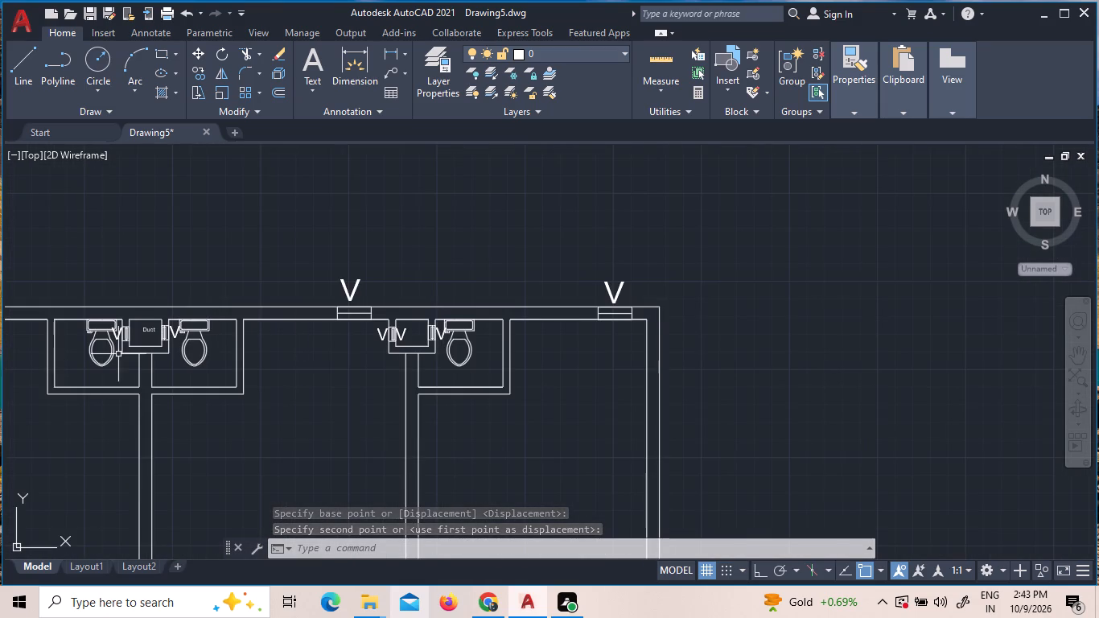
{"action": "left_click", "coordinate": [101, 335]}
{"action": "left_click", "coordinate": [92, 324]}
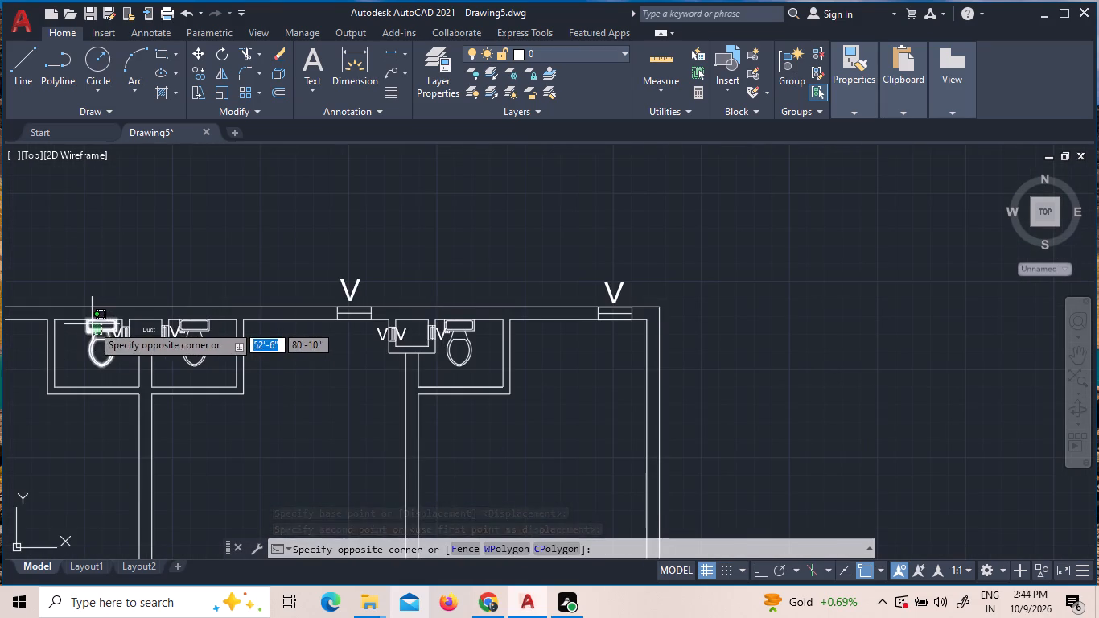
{"action": "scroll", "coordinate": [92, 321], "scroll_direction": "up", "scroll_amount": 1}
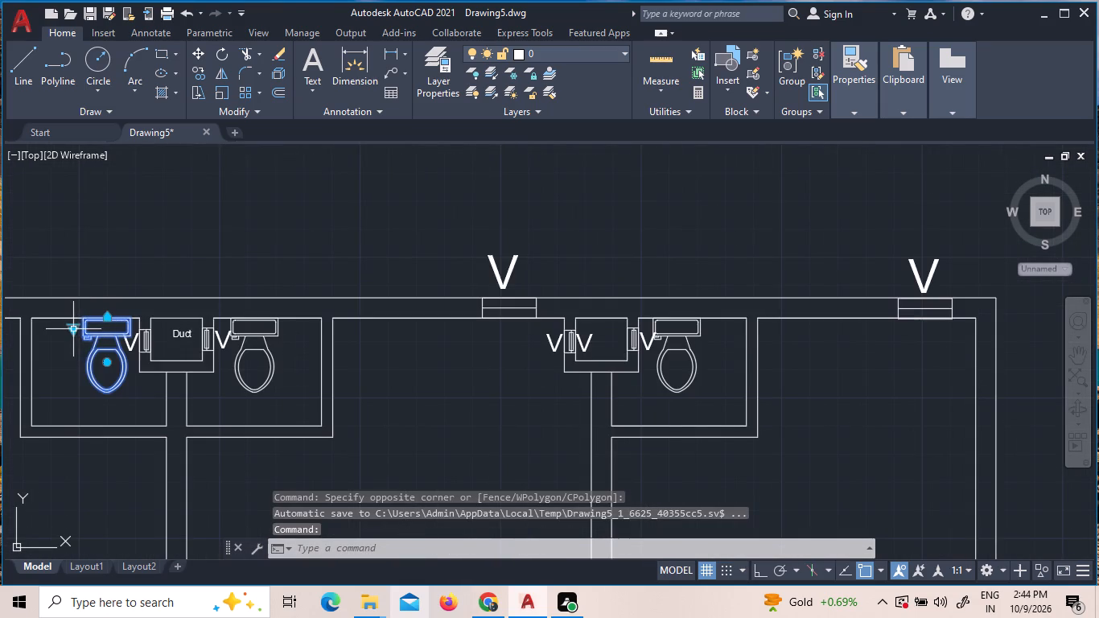
{"action": "left_click", "coordinate": [75, 332]}
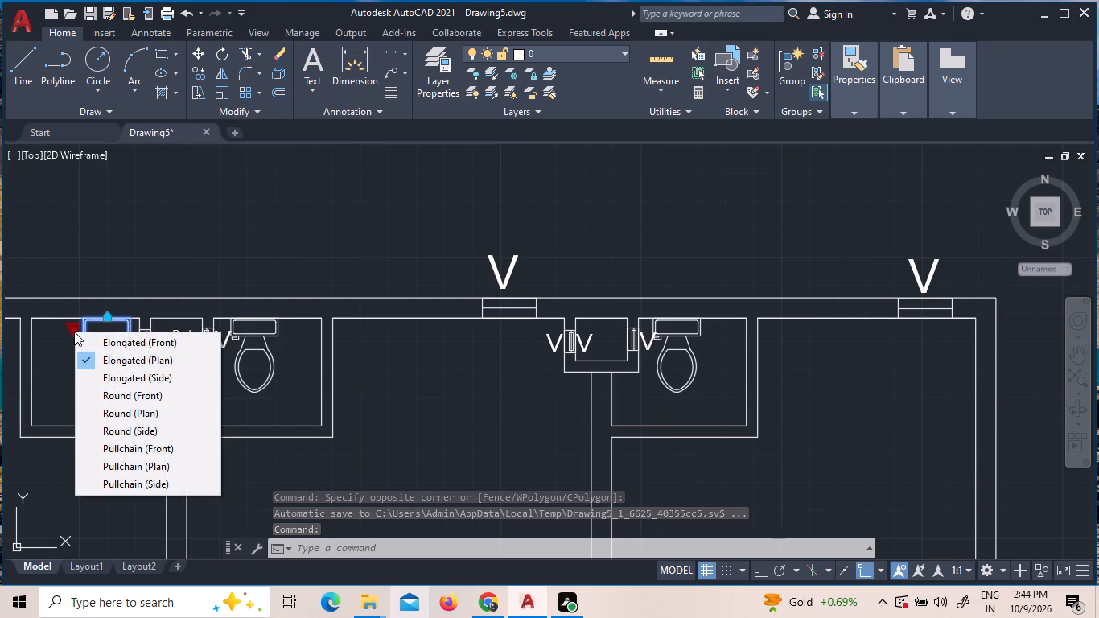
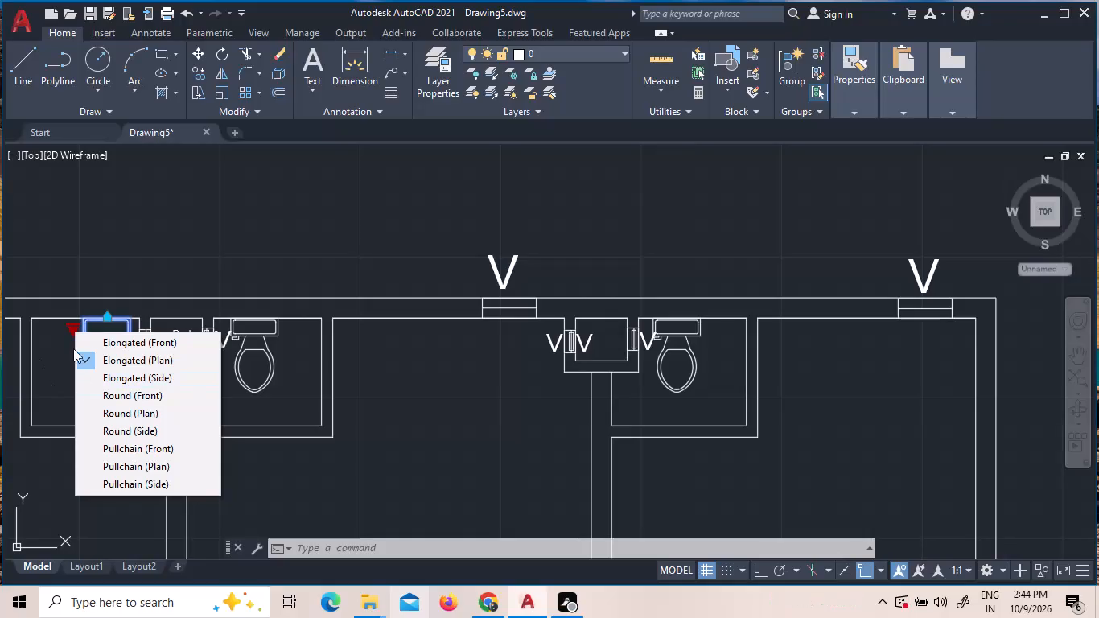
Choose the Elongated (Plan) view for the leftmost toilet fixture block.
{"action": "left_click", "coordinate": [84, 354]}
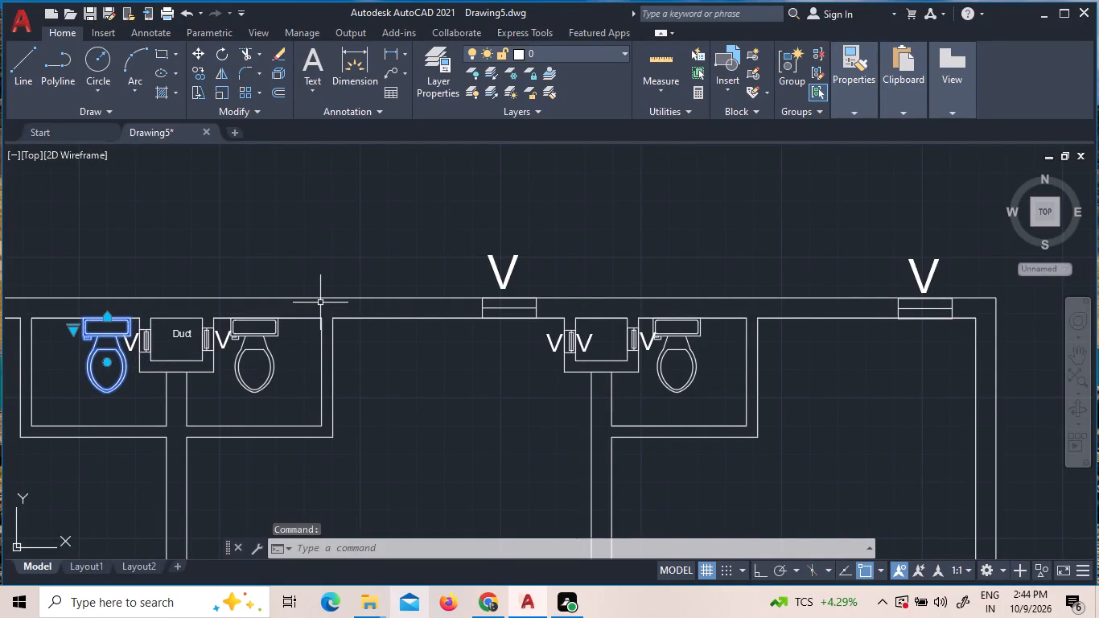
{"action": "key", "text": "Escape"}
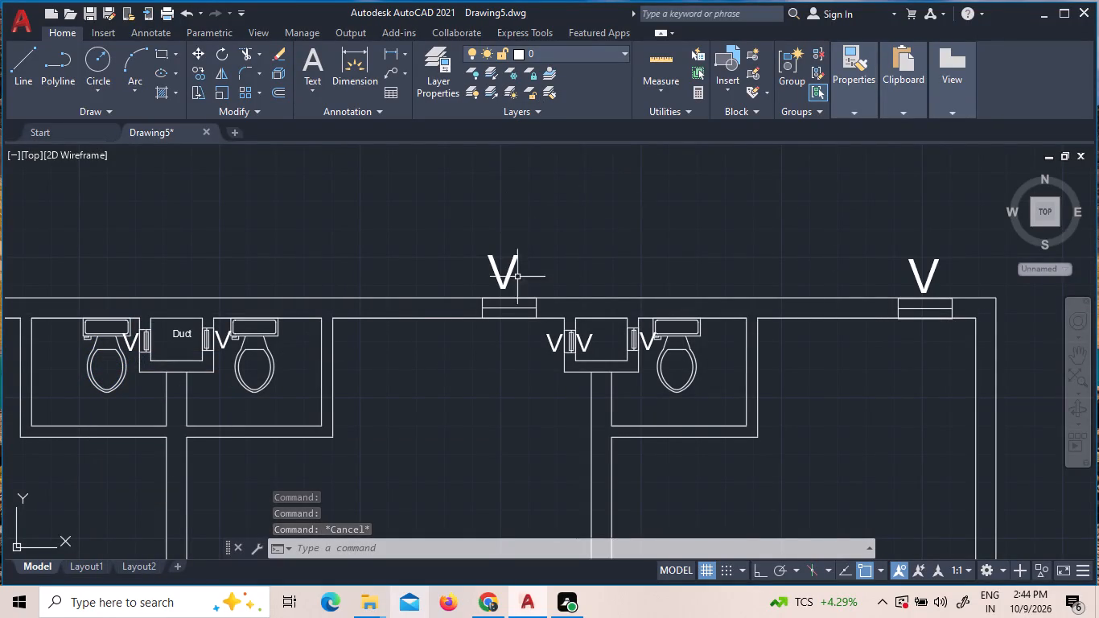
Copy the Duct label into the unlabelled duct shaft and below the fixture in the leftmost toilet room.
{"action": "left_click", "coordinate": [175, 334]}
{"action": "right_click", "coordinate": [175, 334]}
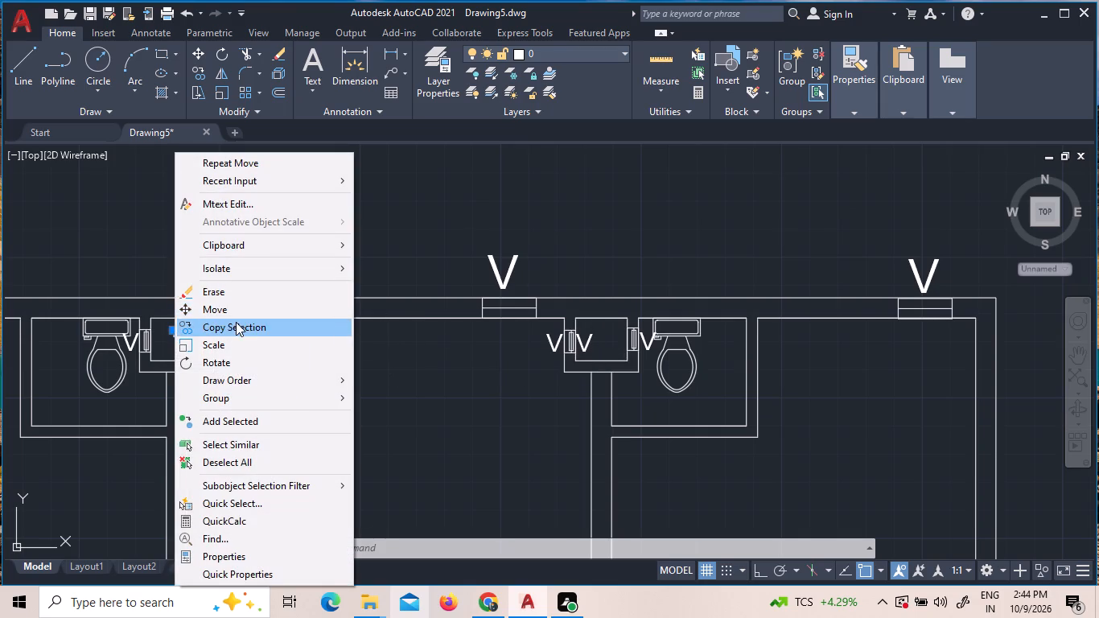
{"action": "double_click", "coordinate": [236, 322]}
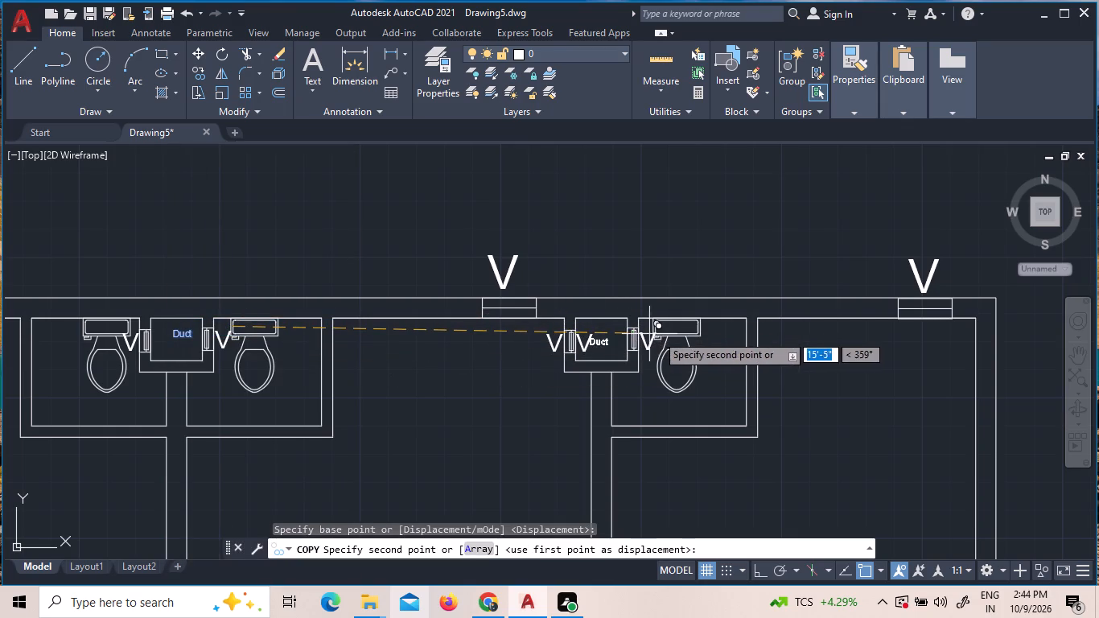
{"action": "left_click", "coordinate": [657, 328]}
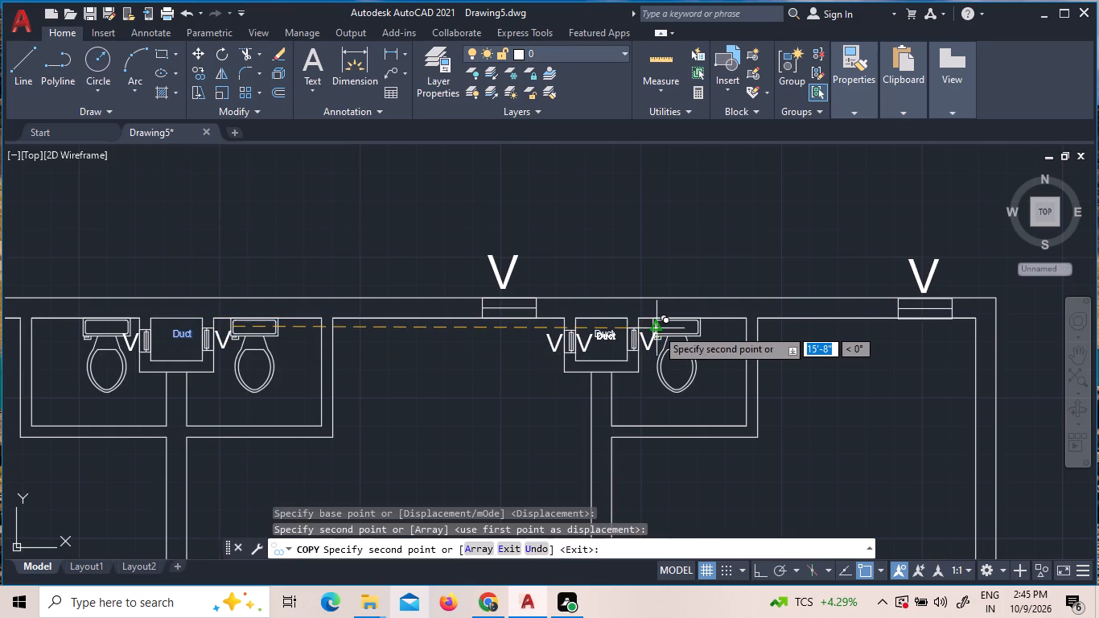
{"action": "left_click", "coordinate": [136, 391]}
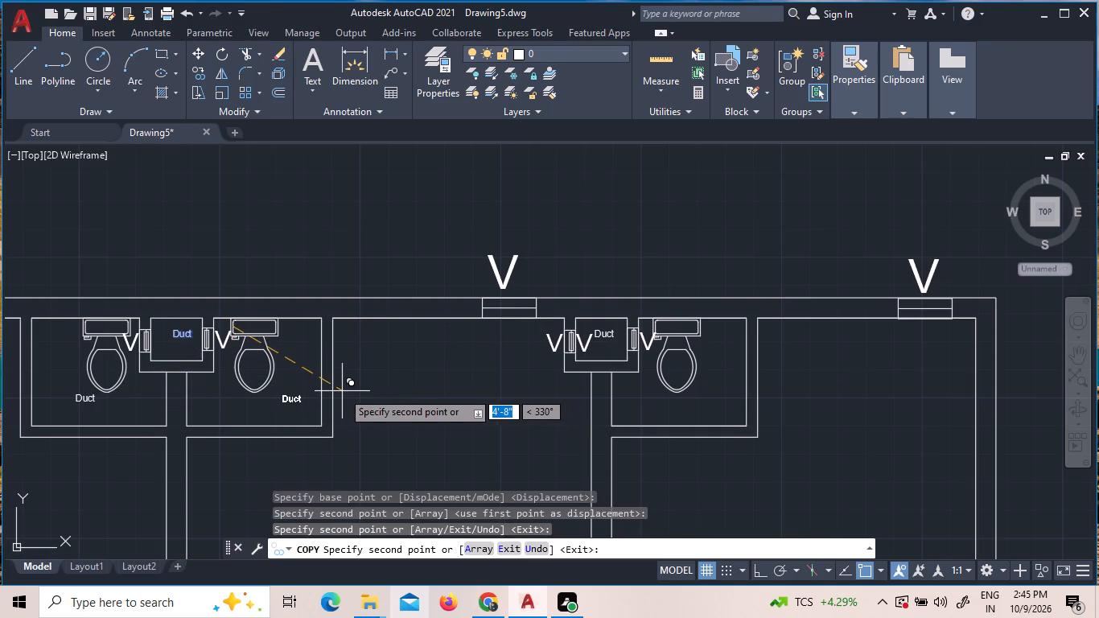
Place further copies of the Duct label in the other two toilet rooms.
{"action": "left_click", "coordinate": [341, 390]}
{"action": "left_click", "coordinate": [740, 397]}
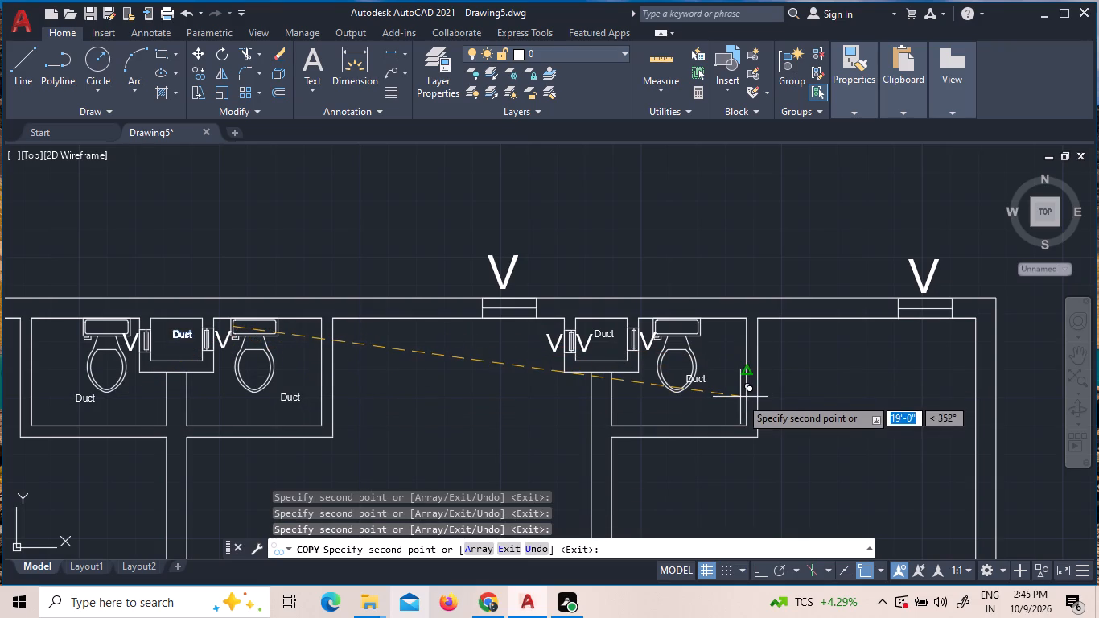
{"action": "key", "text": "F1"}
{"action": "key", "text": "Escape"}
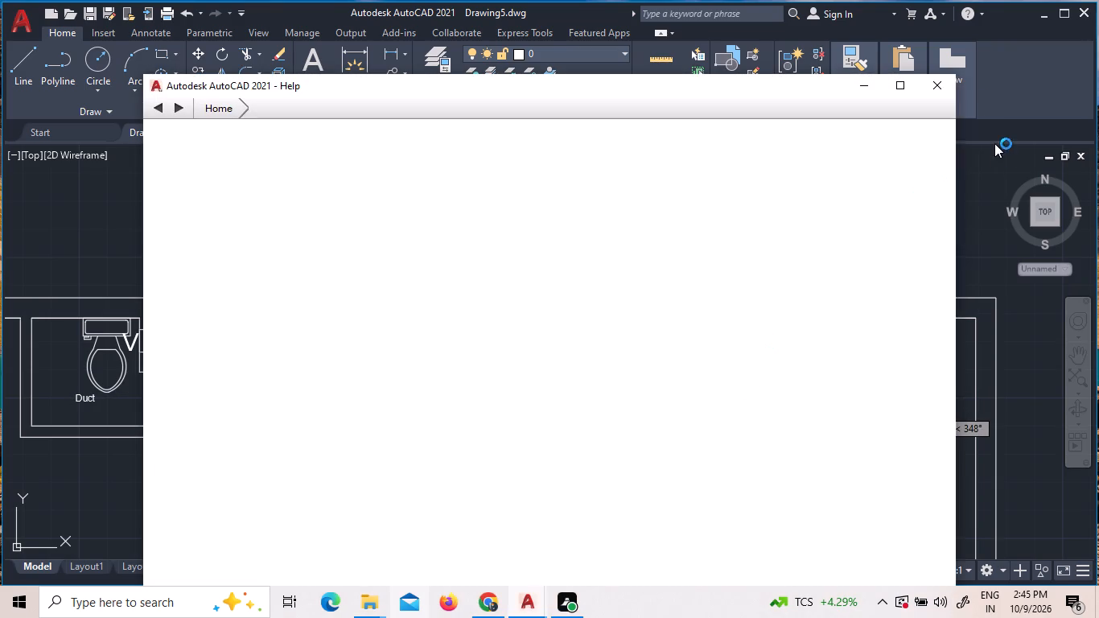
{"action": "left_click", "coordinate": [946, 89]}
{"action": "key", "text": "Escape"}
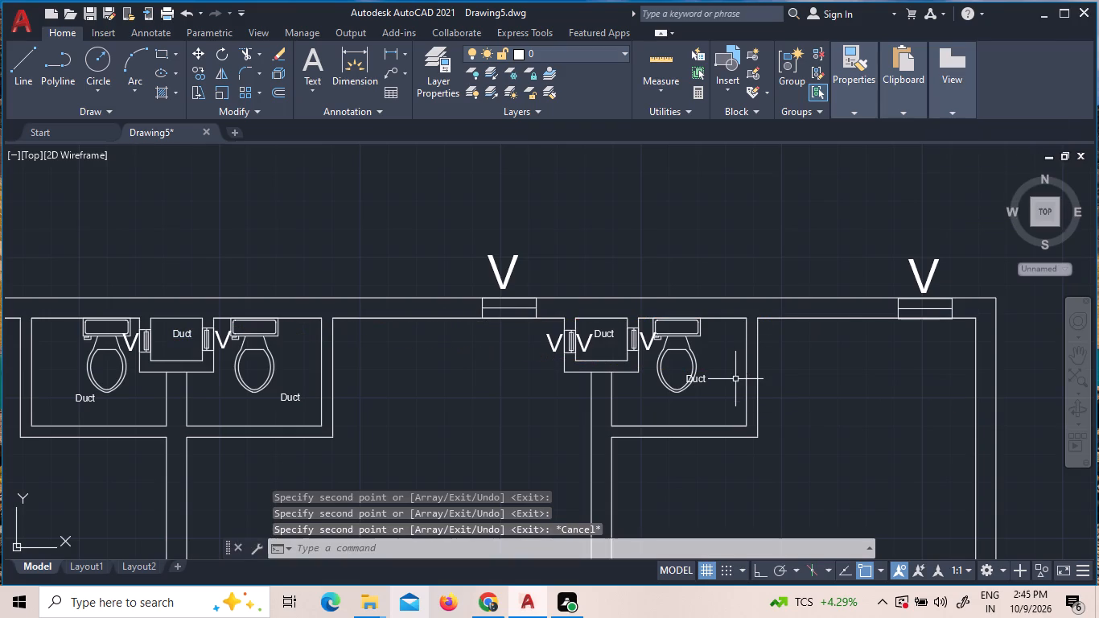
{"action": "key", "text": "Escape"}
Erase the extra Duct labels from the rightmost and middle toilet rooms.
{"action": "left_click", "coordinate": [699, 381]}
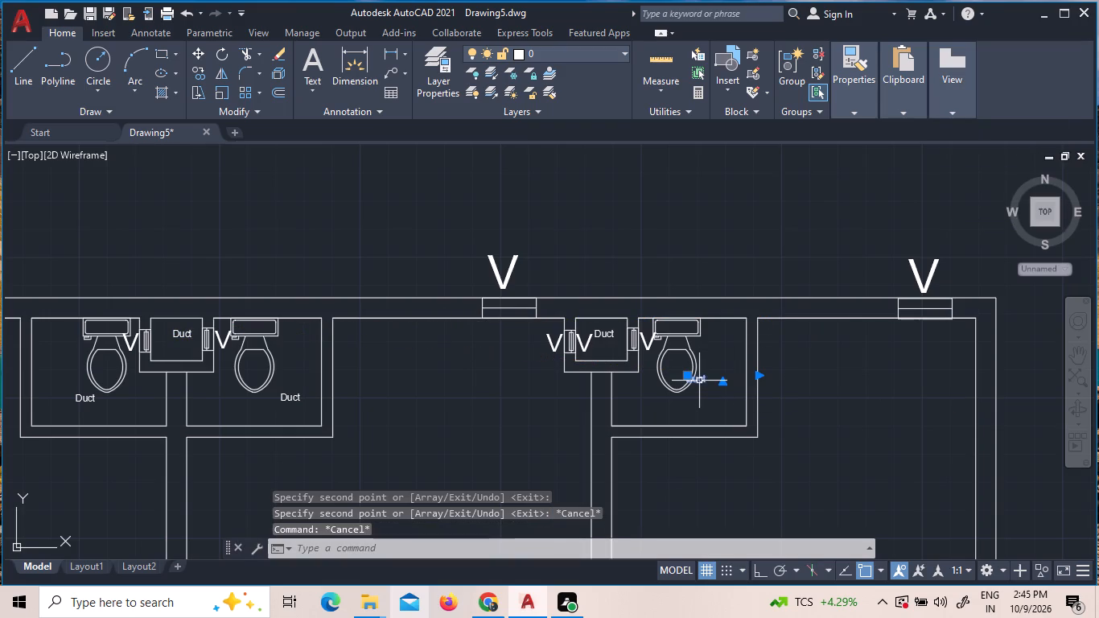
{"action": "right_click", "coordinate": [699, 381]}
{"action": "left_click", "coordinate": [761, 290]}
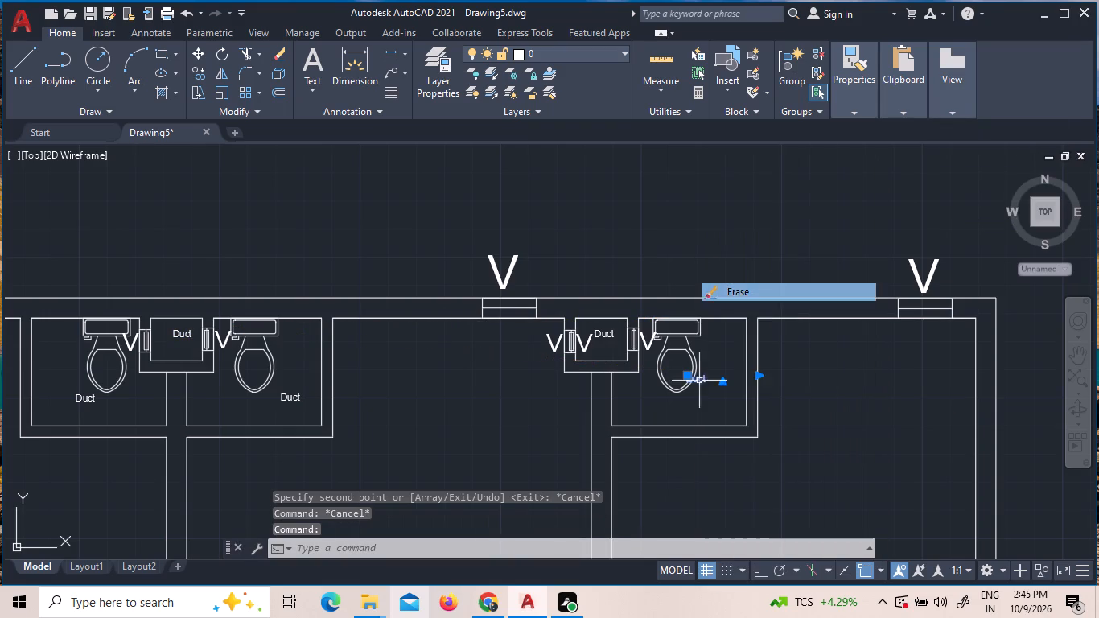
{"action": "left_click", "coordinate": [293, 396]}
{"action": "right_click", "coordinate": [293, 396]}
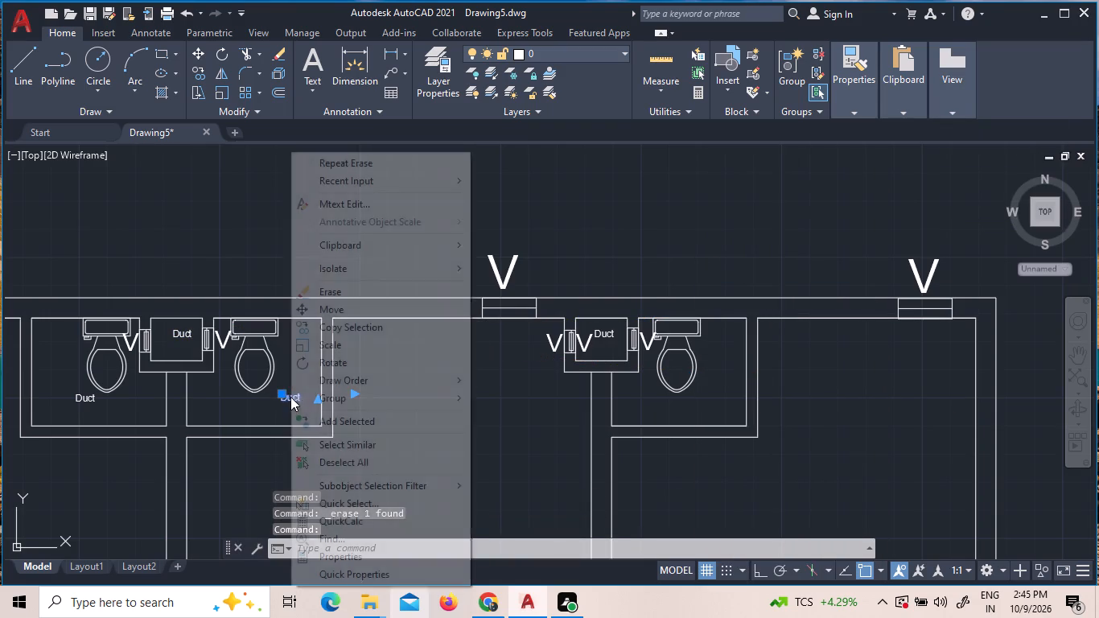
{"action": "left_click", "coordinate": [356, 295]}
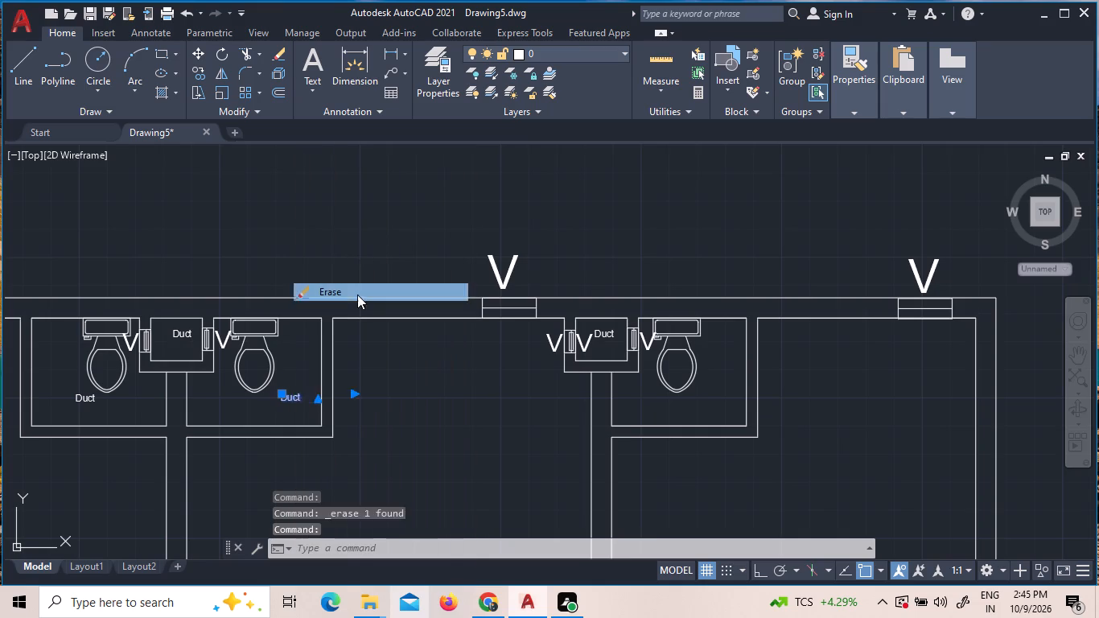
Change the Duct label in the leftmost toilet room to "Toilet" and set its text height to 8".
{"action": "triple_click", "coordinate": [78, 402]}
{"action": "double_click", "coordinate": [78, 402]}
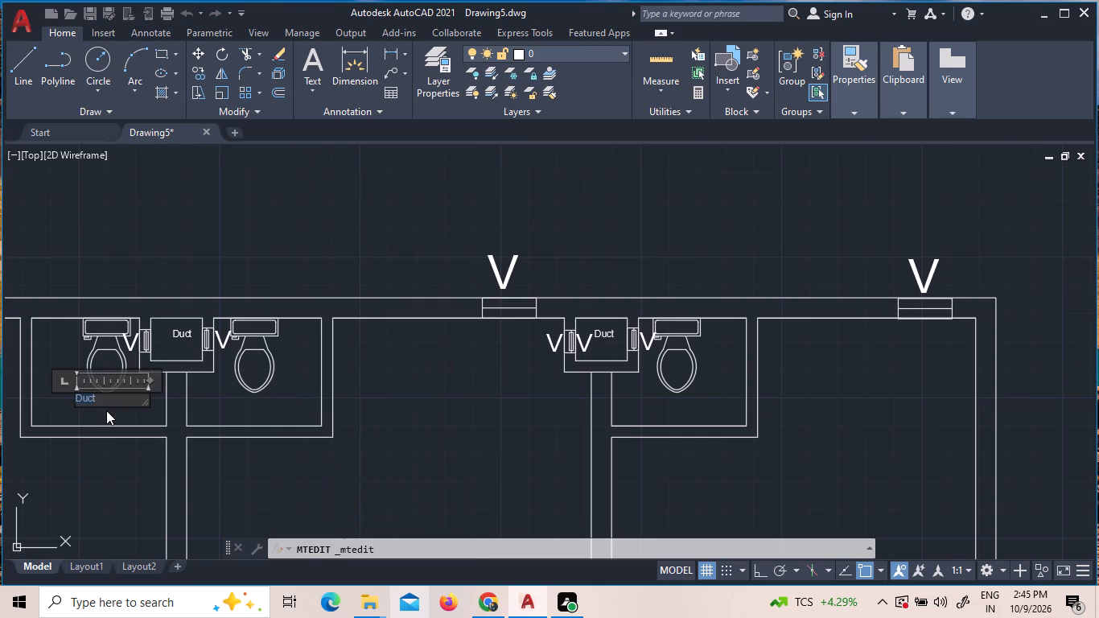
{"action": "type", "text": "toi"}
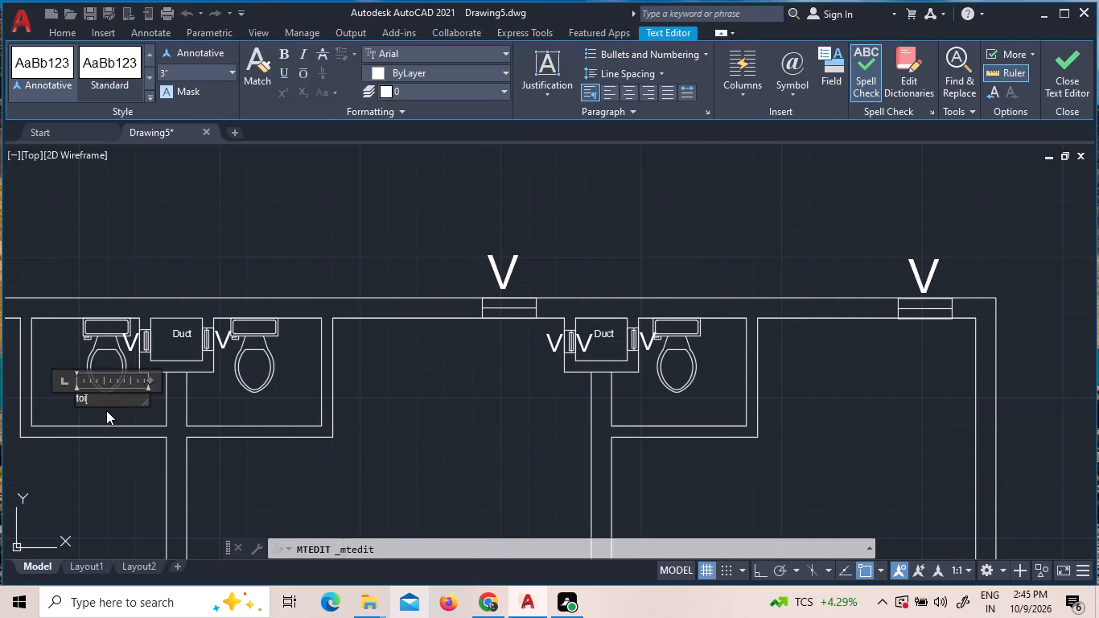
{"action": "type", "text": "let"}
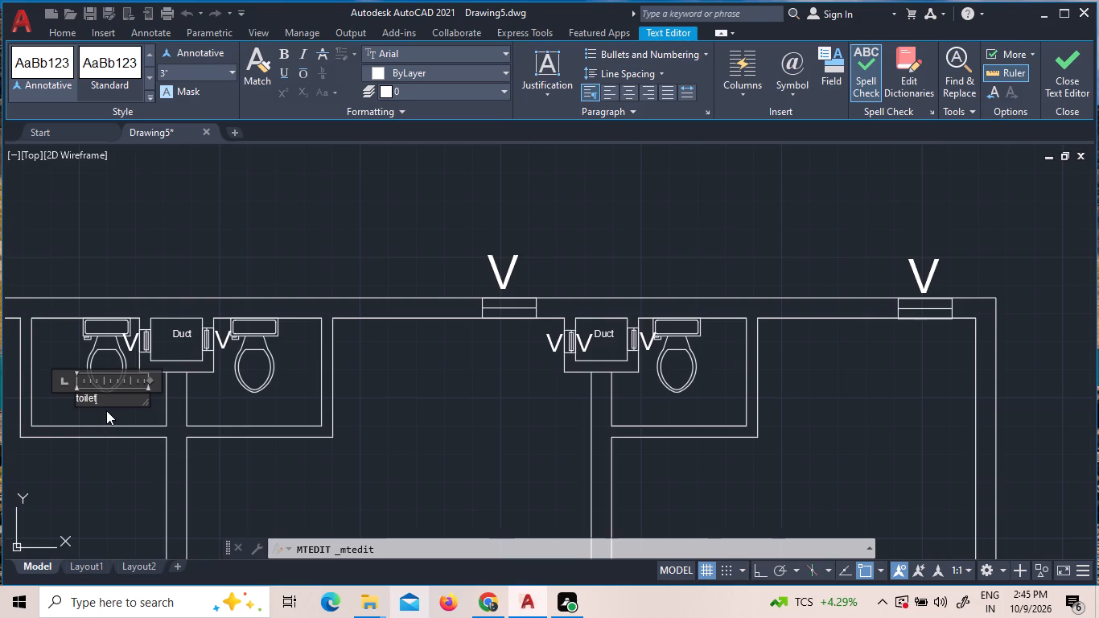
{"action": "key", "text": "Left"}
{"action": "key", "text": "Left"}
{"action": "key", "text": "Left"}
{"action": "key", "text": "Left"}
{"action": "key", "text": "Left"}
{"action": "key", "text": "BackSpace"}
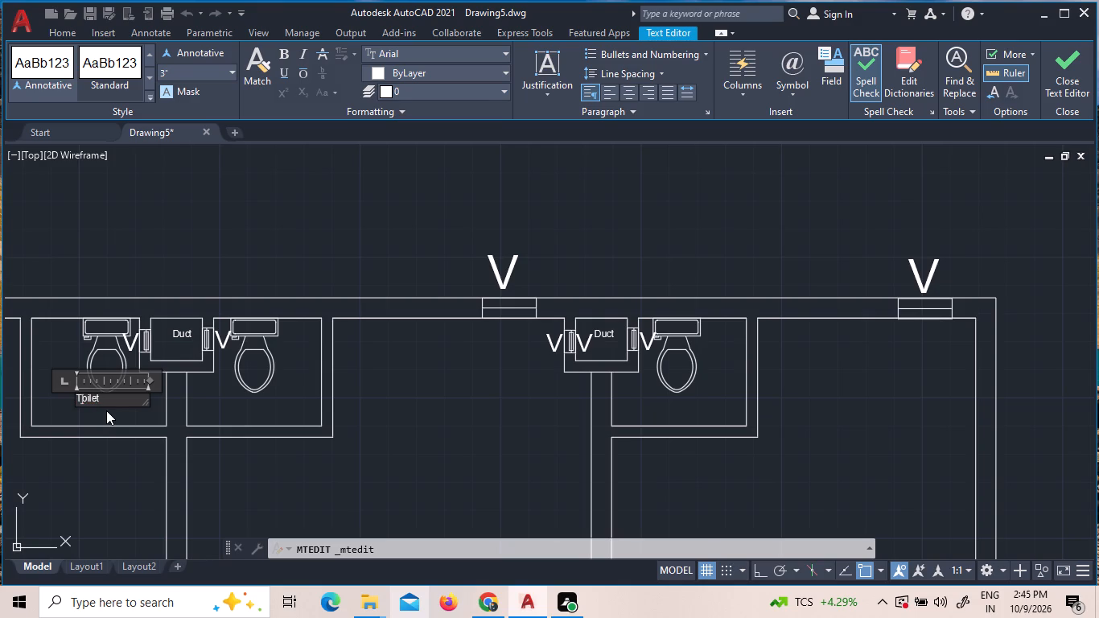
{"action": "left_click_drag", "start_coordinate": [120, 399], "coordinate": [35, 392]}
{"action": "left_click", "coordinate": [233, 70]}
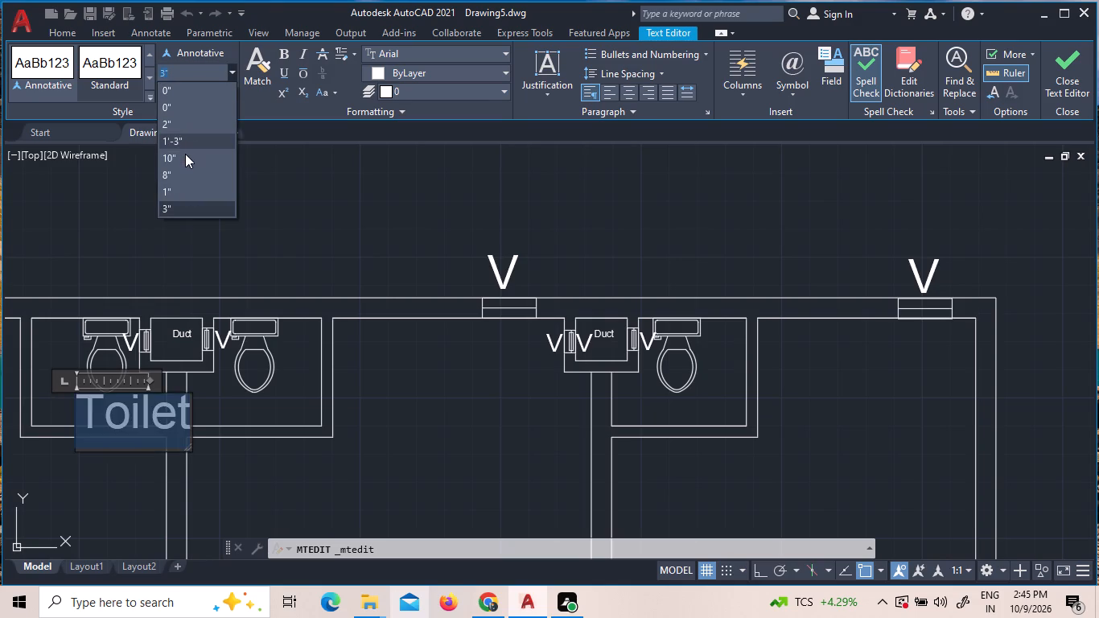
{"action": "left_click", "coordinate": [178, 171]}
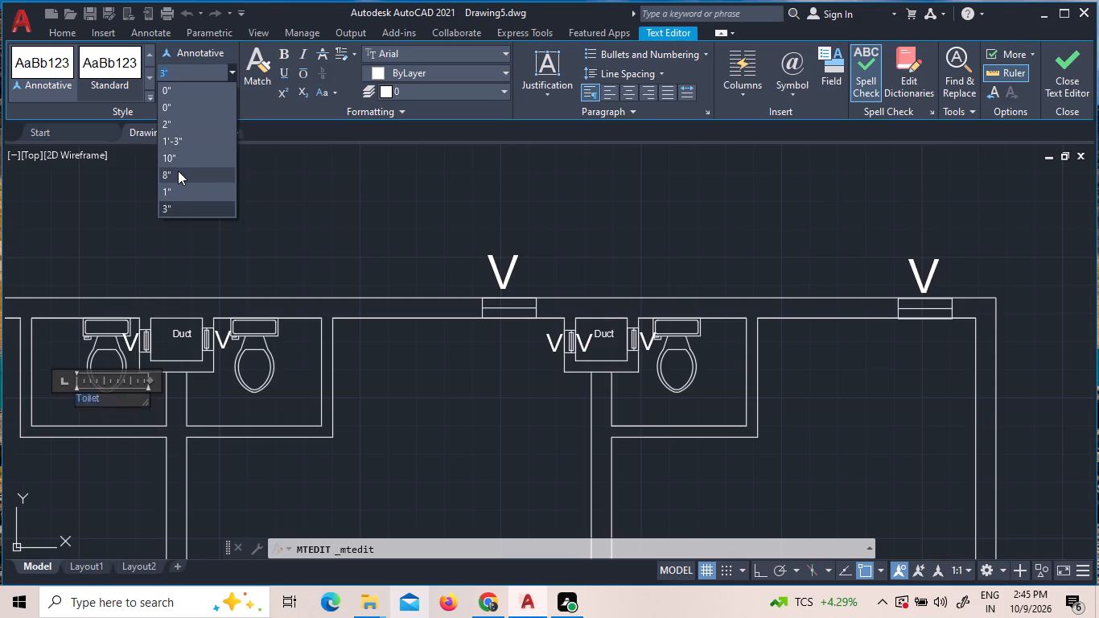
{"action": "left_click", "coordinate": [72, 358]}
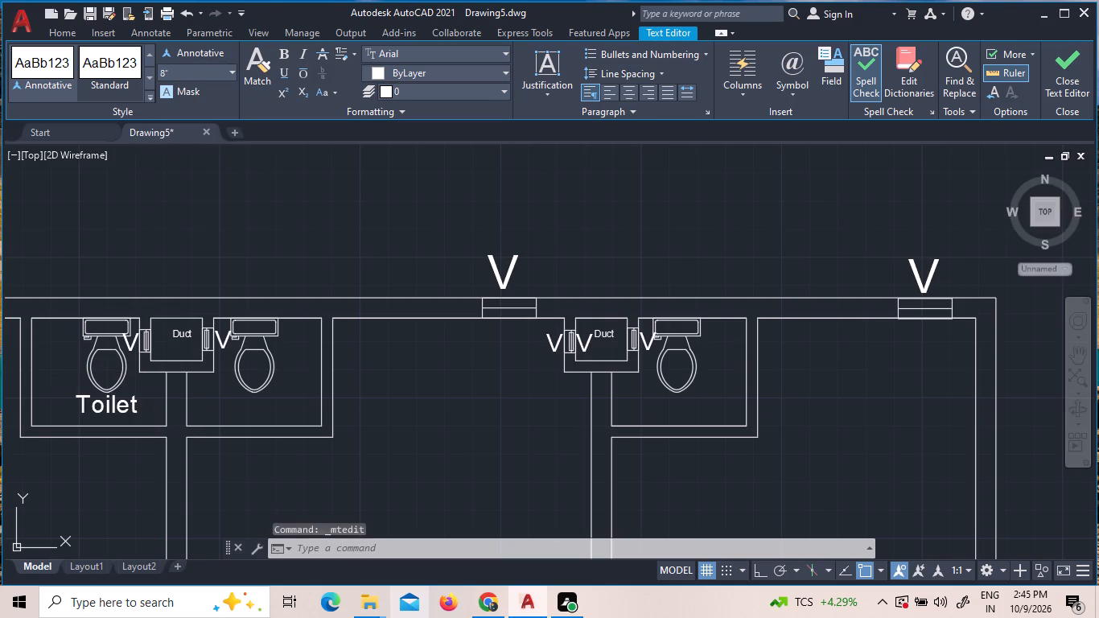
Copy the Toilet label below the fixtures in the middle and rightmost toilet rooms.
{"action": "left_click", "coordinate": [77, 402]}
{"action": "left_click", "coordinate": [131, 405]}
{"action": "left_click", "coordinate": [131, 405]}
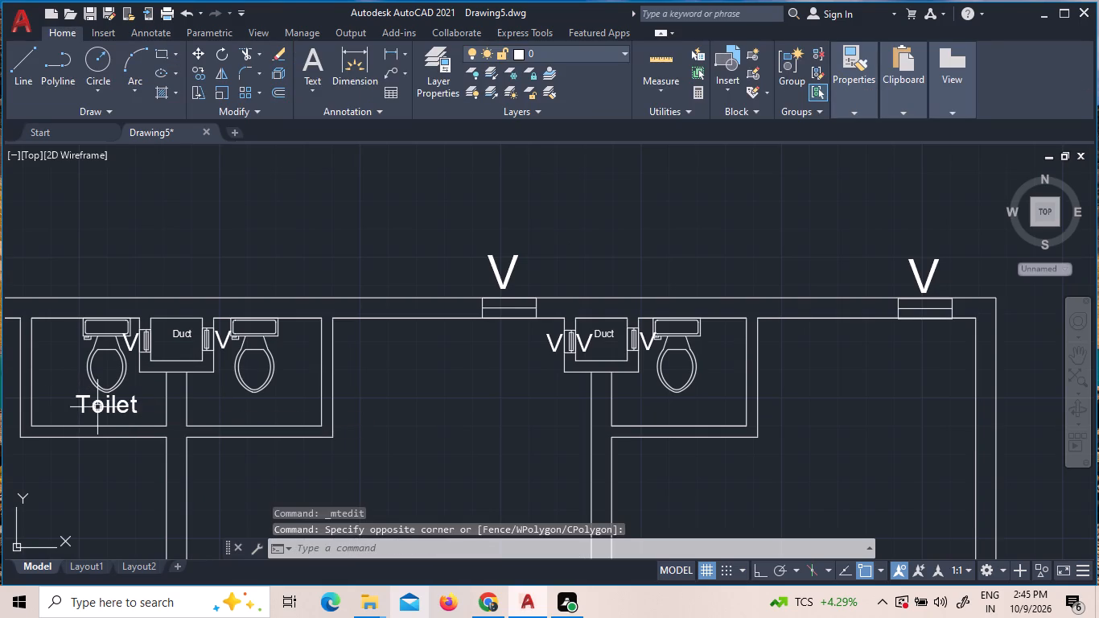
{"action": "left_click", "coordinate": [123, 406]}
{"action": "right_click", "coordinate": [113, 404]}
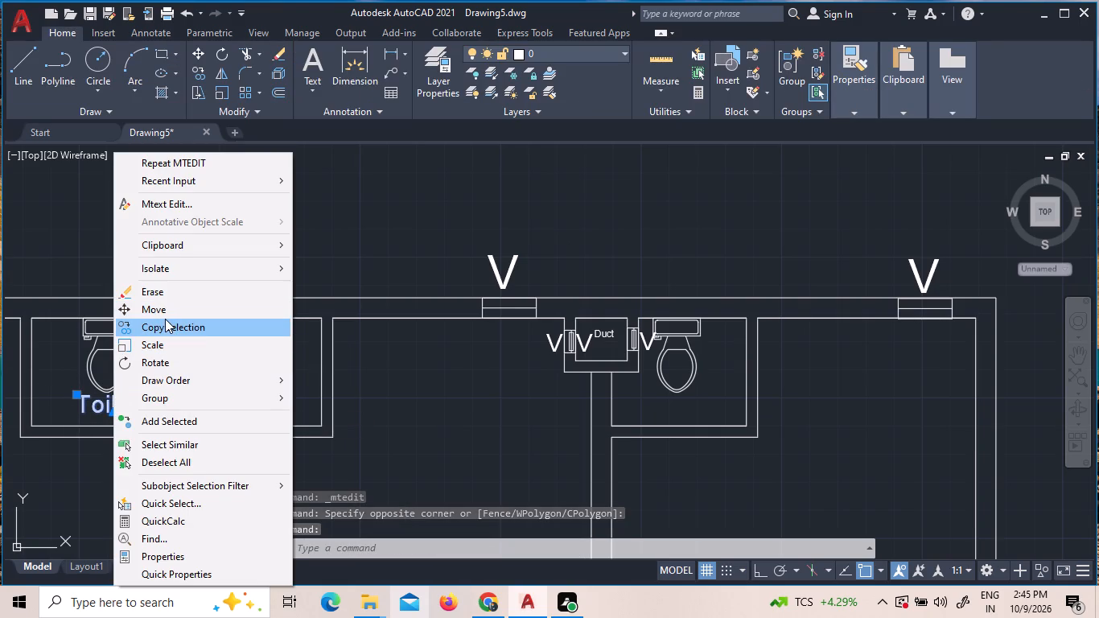
{"action": "left_click", "coordinate": [165, 319]}
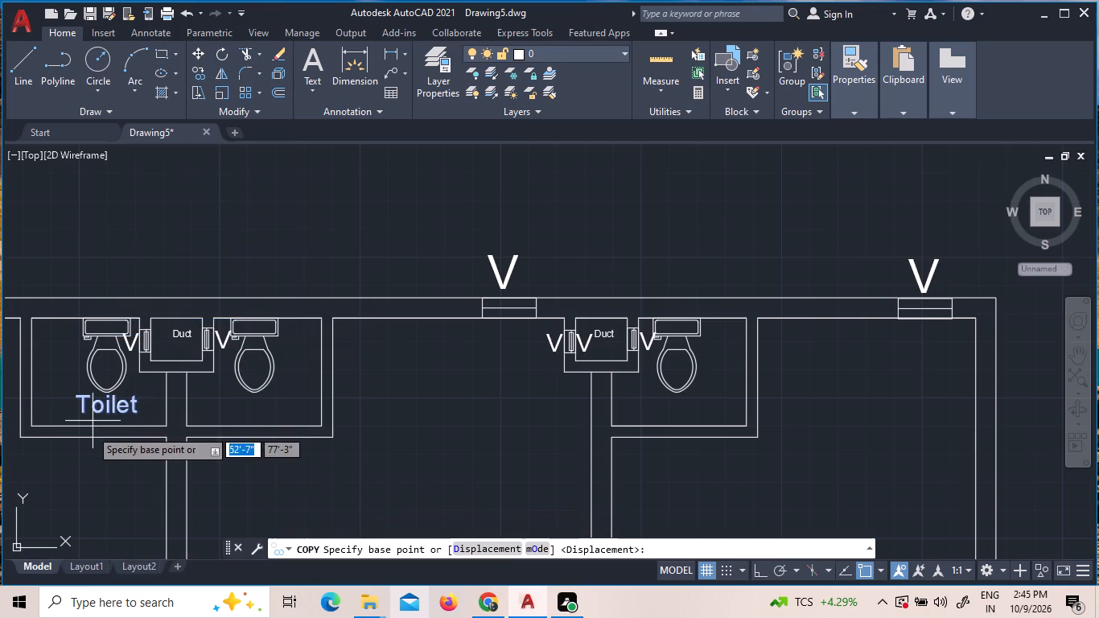
{"action": "left_click", "coordinate": [117, 406]}
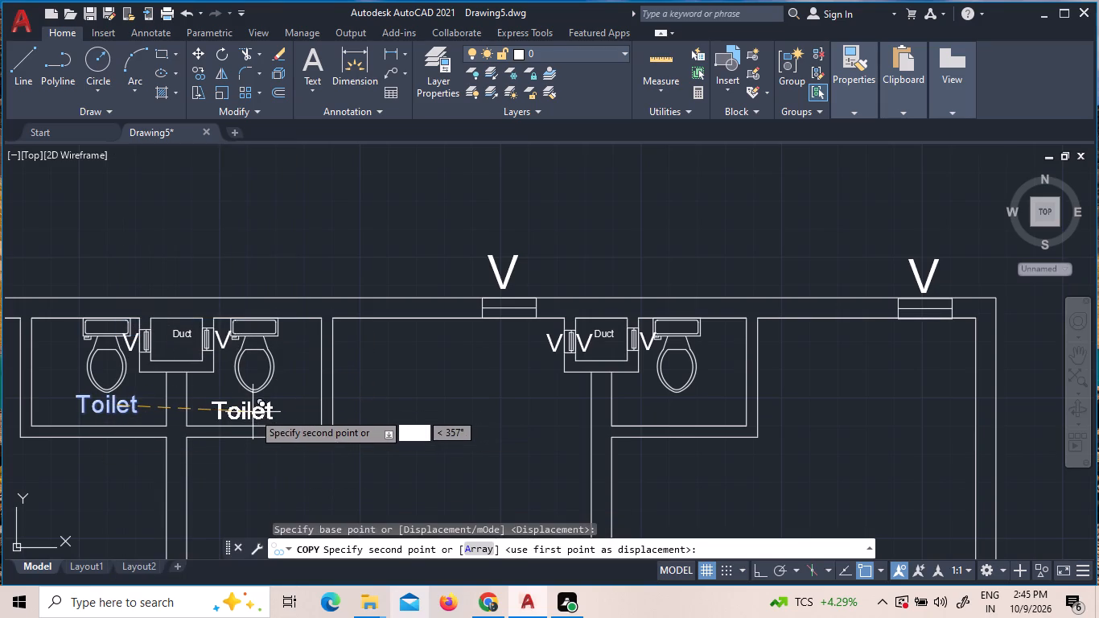
{"action": "left_click", "coordinate": [271, 411]}
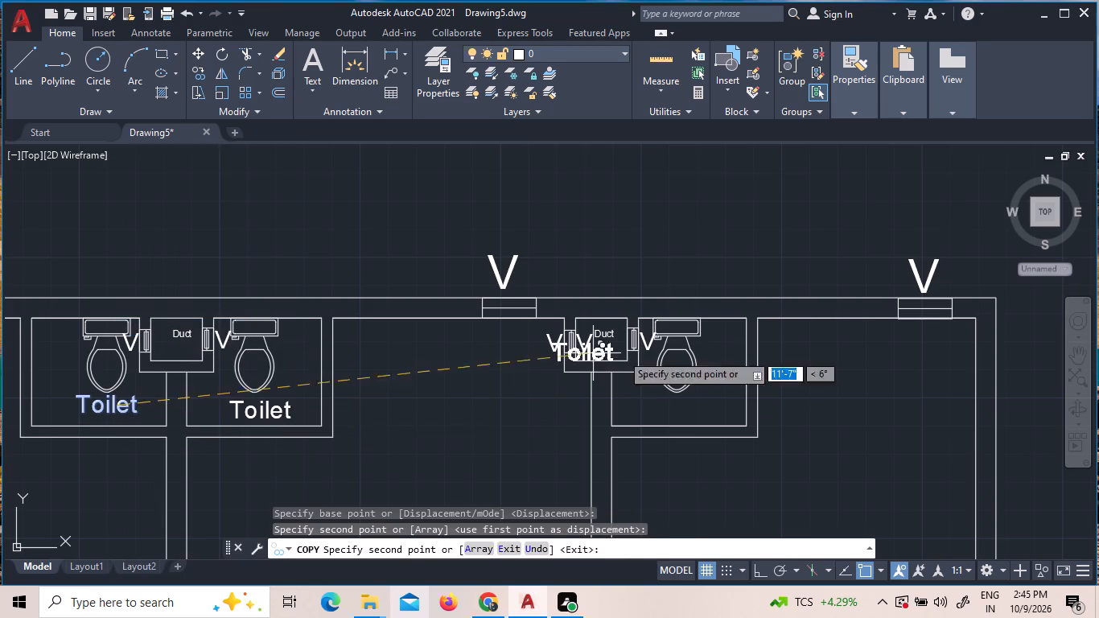
{"action": "left_click", "coordinate": [700, 407]}
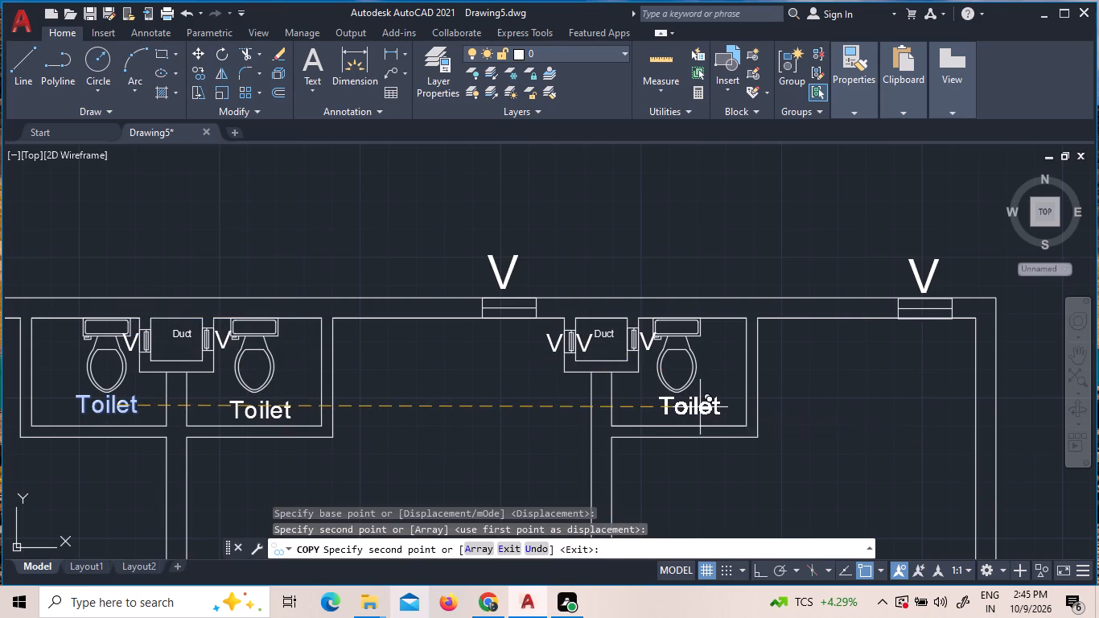
{"action": "scroll", "coordinate": [699, 397], "scroll_direction": "down", "scroll_amount": 2}
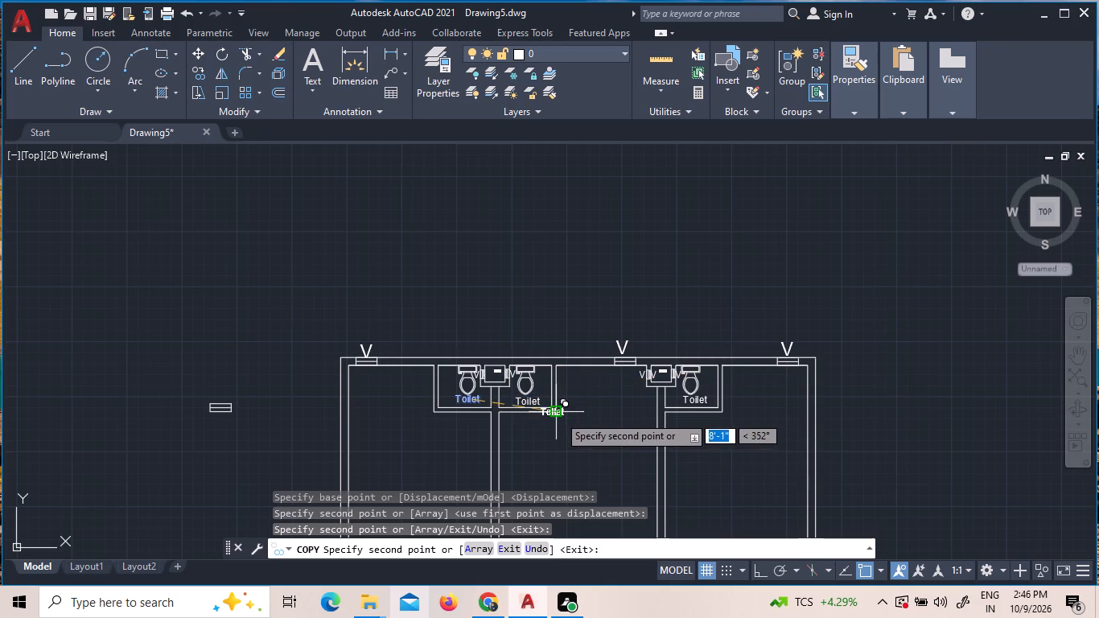
{"action": "key", "text": "Escape"}
Draw a 5" line closing the open upper end of the leftmost toilet room's outer side wall.
{"action": "scroll", "coordinate": [471, 387], "scroll_direction": "up", "scroll_amount": 1}
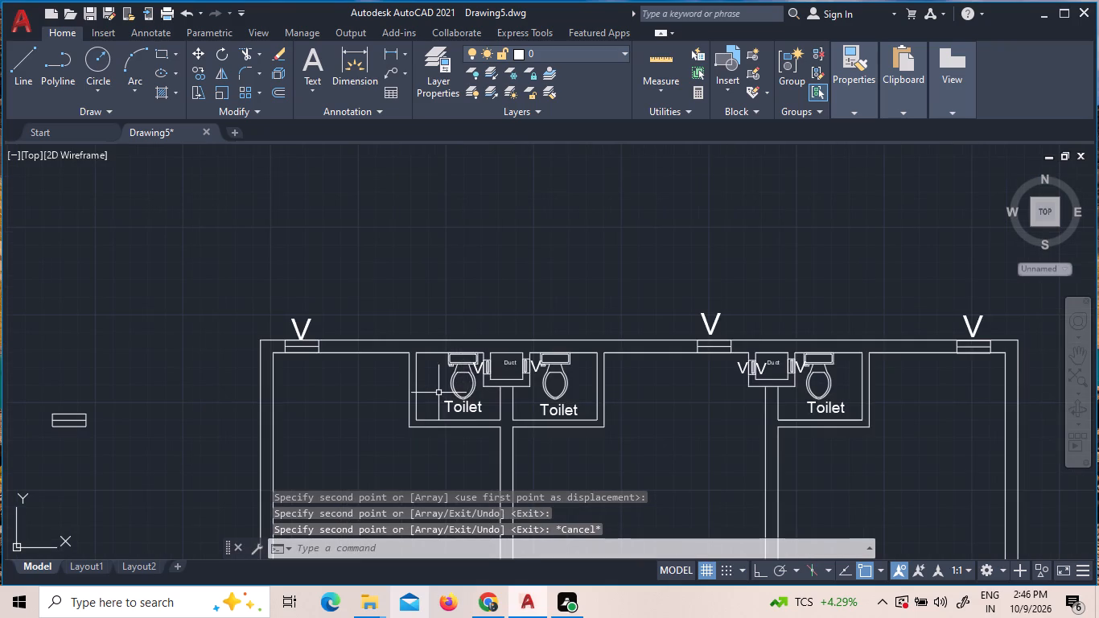
{"action": "scroll", "coordinate": [437, 393], "scroll_direction": "up", "scroll_amount": 1}
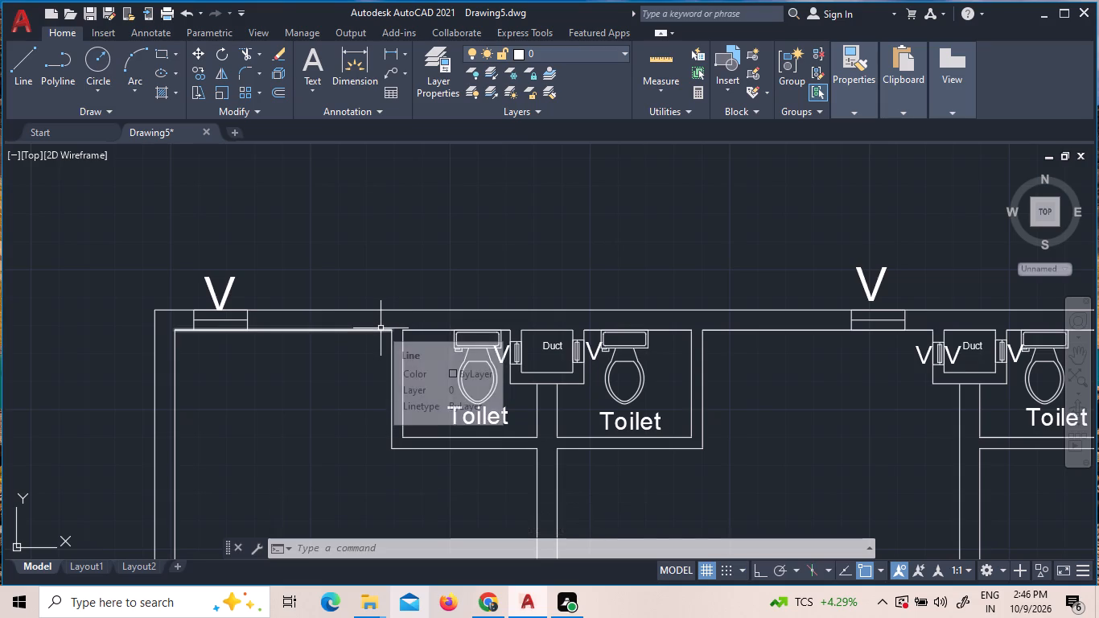
{"action": "scroll", "coordinate": [381, 328], "scroll_direction": "up", "scroll_amount": 2}
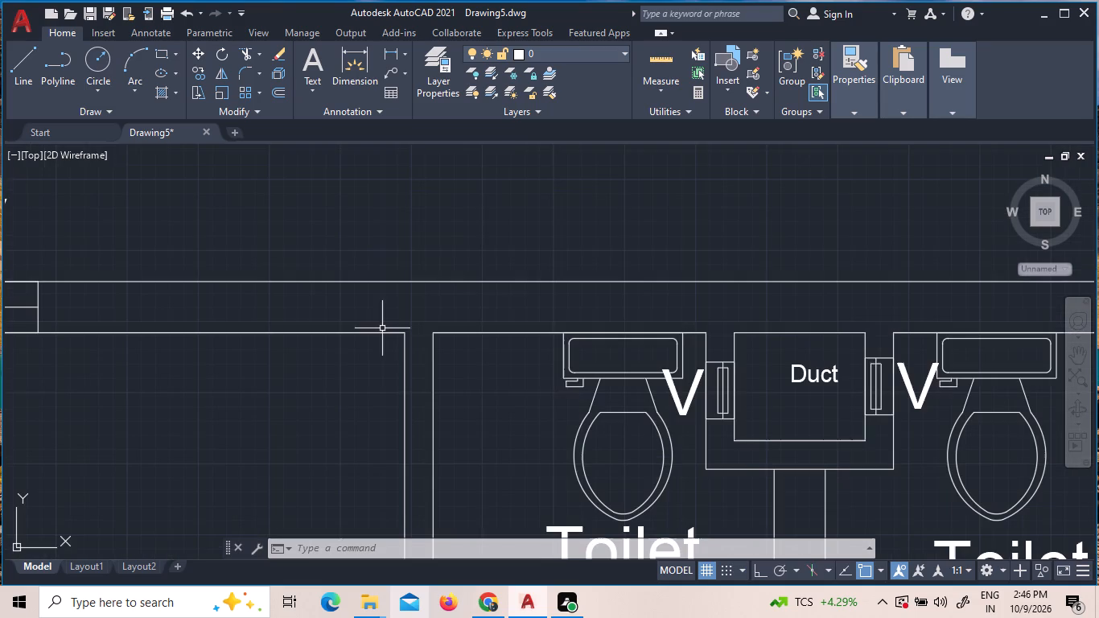
{"action": "left_click", "coordinate": [27, 63]}
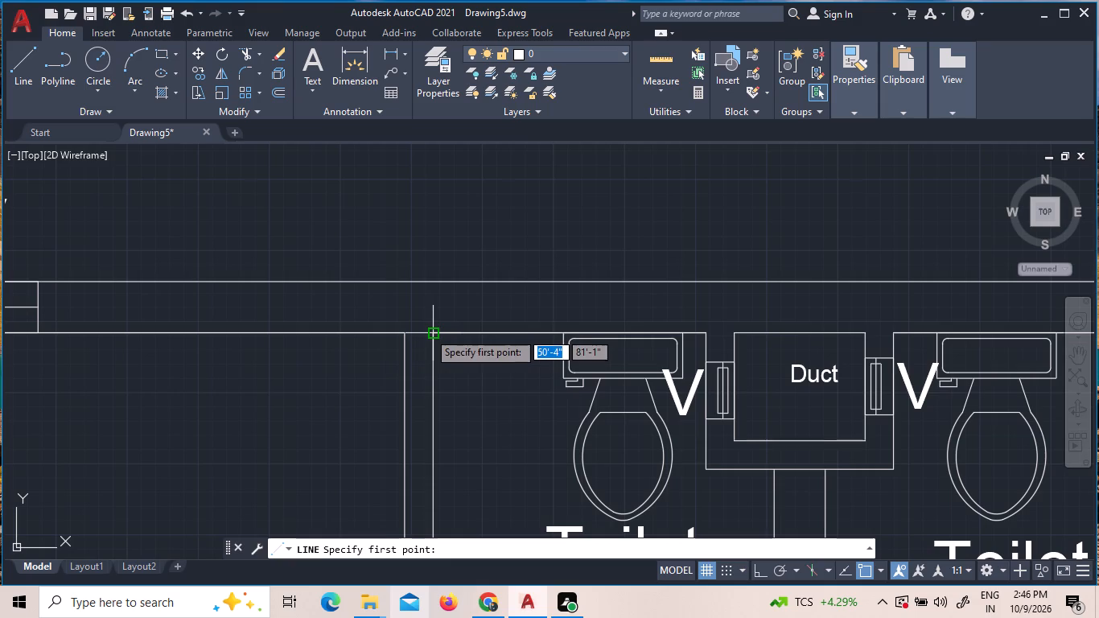
{"action": "left_click", "coordinate": [430, 334]}
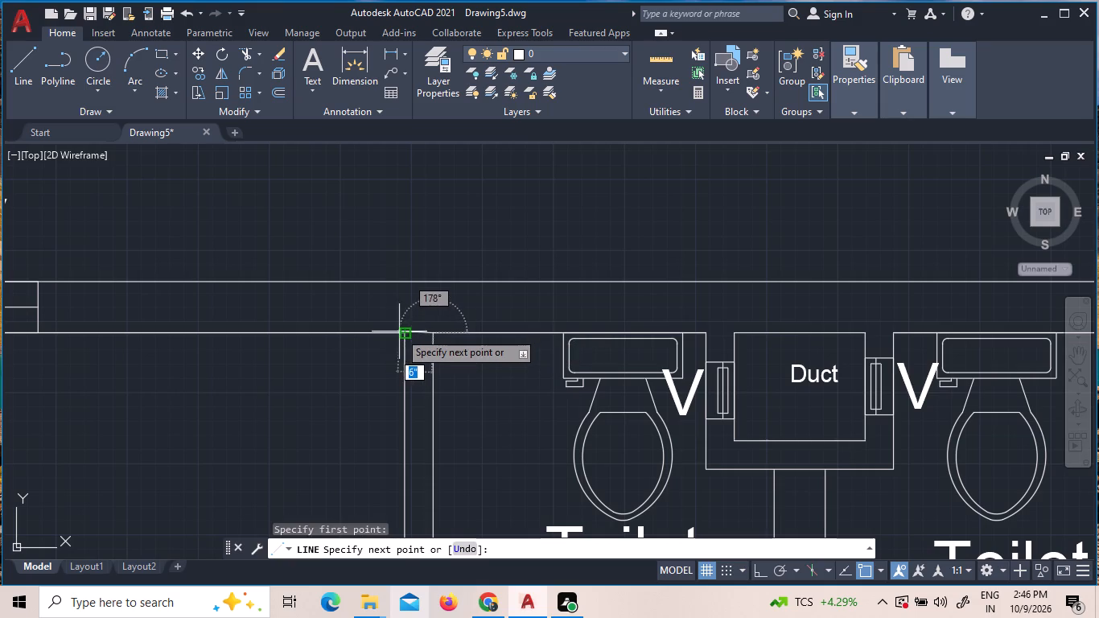
{"action": "scroll", "coordinate": [399, 334], "scroll_direction": "up", "scroll_amount": 4}
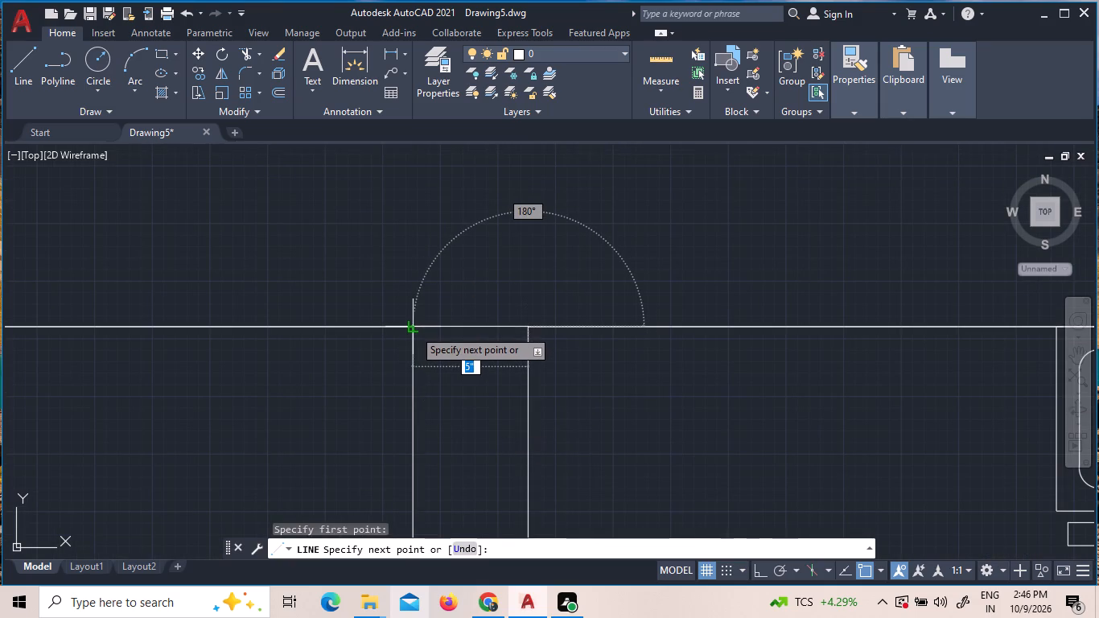
{"action": "left_click", "coordinate": [410, 328]}
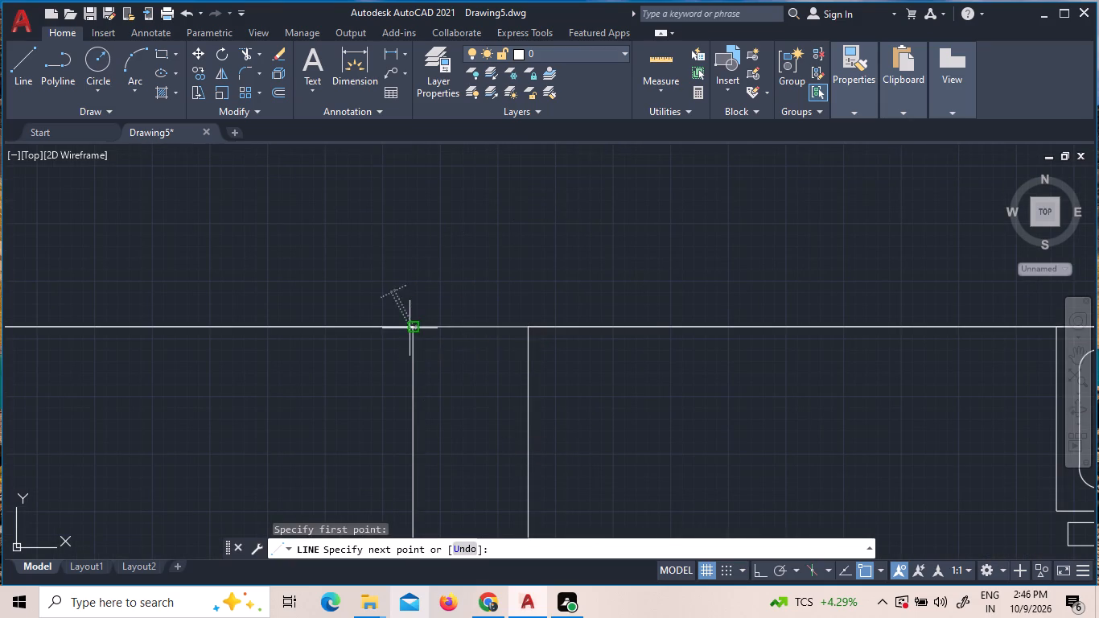
{"action": "scroll", "coordinate": [410, 330], "scroll_direction": "down", "scroll_amount": 1}
{"action": "key", "text": "Escape"}
{"action": "scroll", "coordinate": [410, 330], "scroll_direction": "down", "scroll_amount": 3}
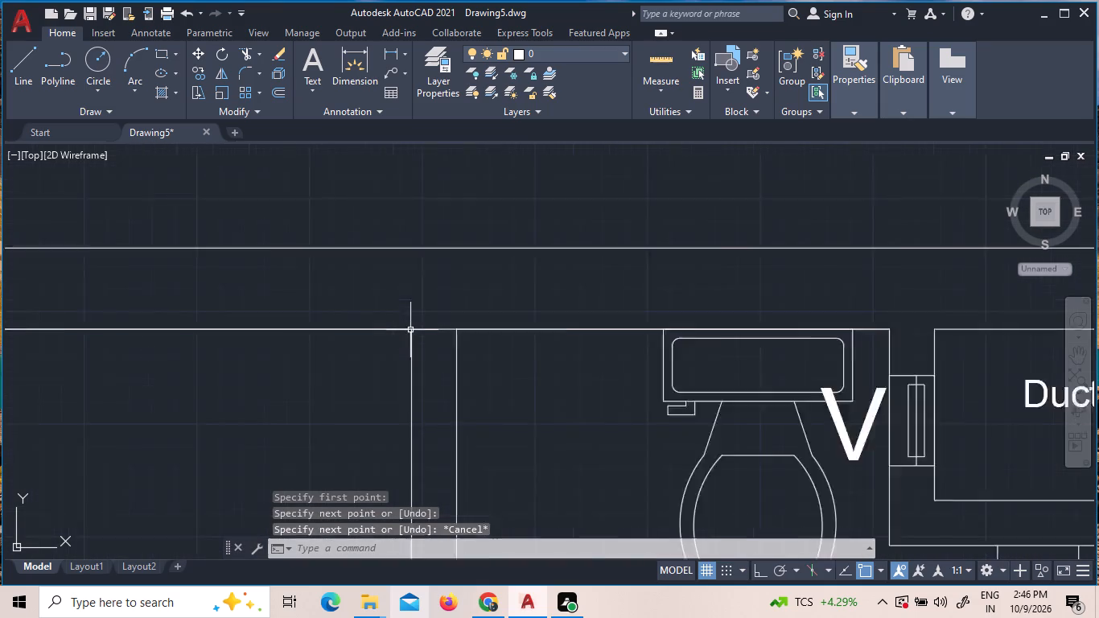
{"action": "scroll", "coordinate": [390, 317], "scroll_direction": "down", "scroll_amount": 1}
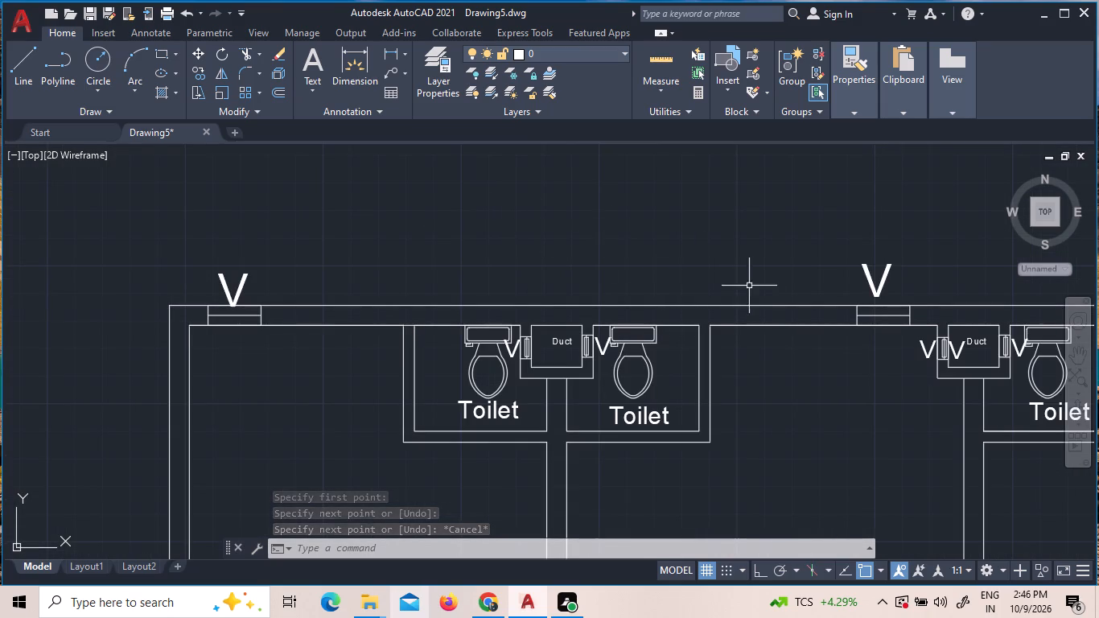
Draw a line closing the open upper end of the middle toilet room's right-hand side wall.
{"action": "scroll", "coordinate": [757, 311], "scroll_direction": "up", "scroll_amount": 2}
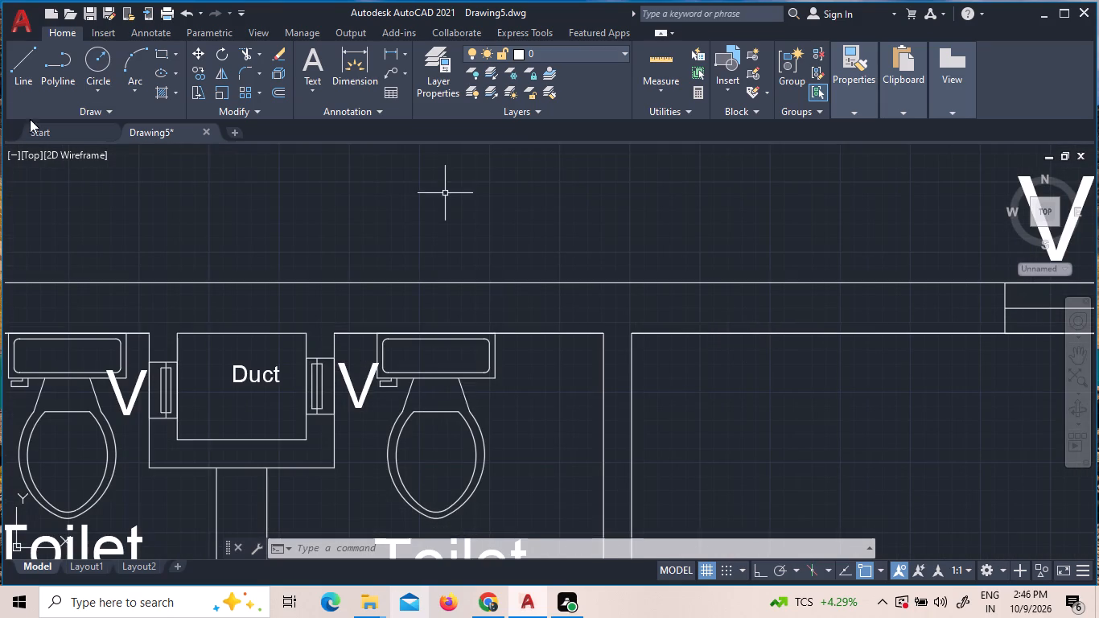
{"action": "left_click", "coordinate": [23, 89]}
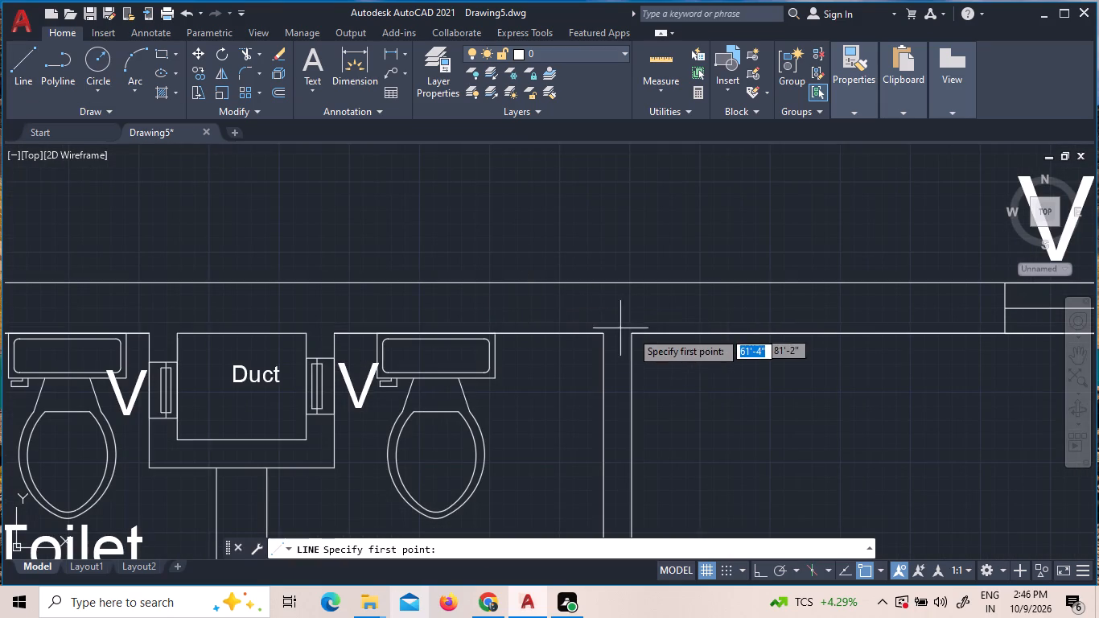
{"action": "left_click", "coordinate": [635, 336]}
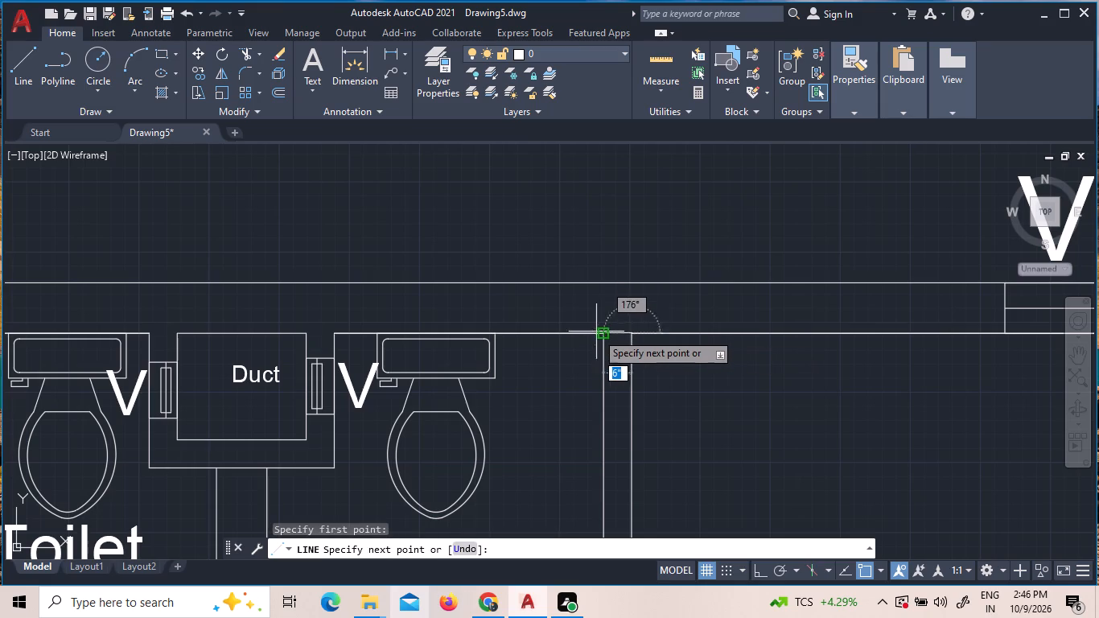
{"action": "scroll", "coordinate": [599, 329], "scroll_direction": "up", "scroll_amount": 4}
{"action": "left_click", "coordinate": [606, 340]}
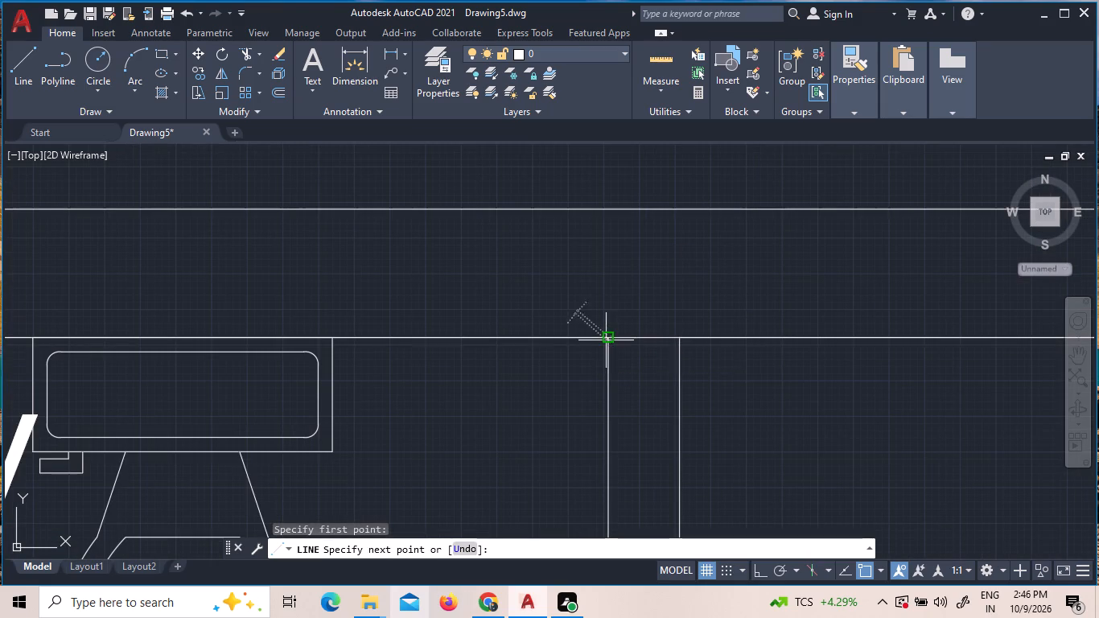
{"action": "key", "text": "grave"}
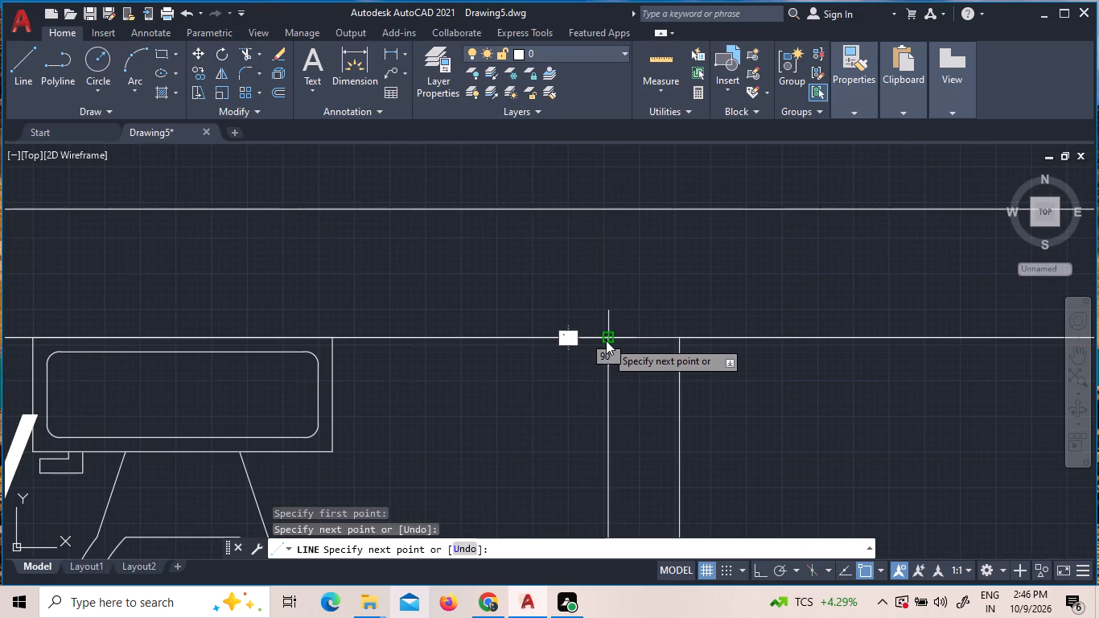
{"action": "key", "text": "Escape"}
{"action": "scroll", "coordinate": [606, 340], "scroll_direction": "down", "scroll_amount": 3}
{"action": "key", "text": "Escape"}
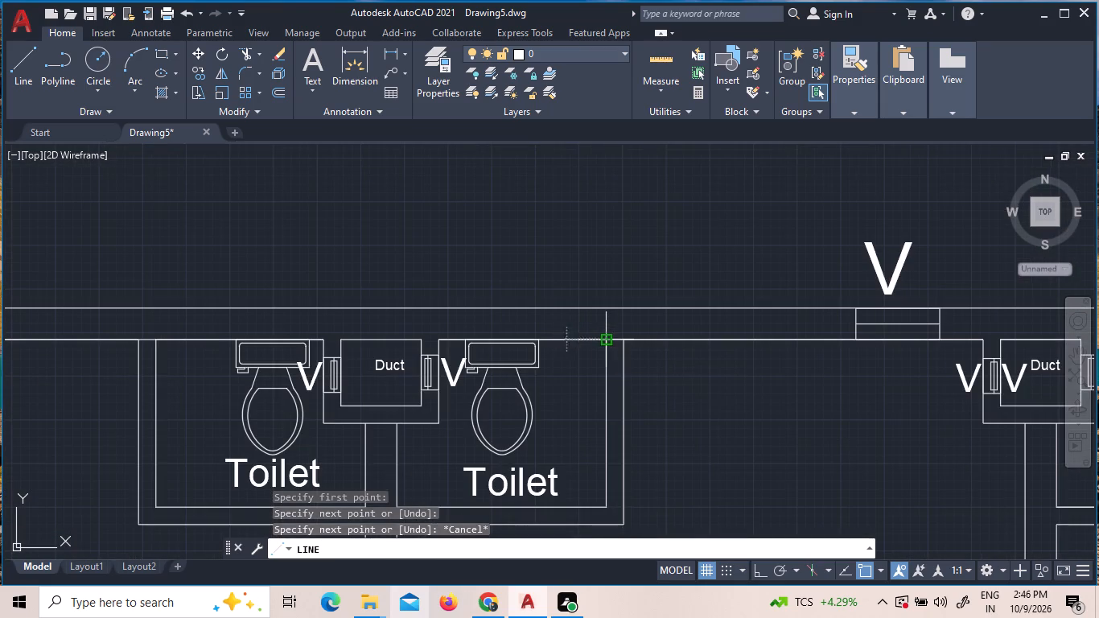
{"action": "scroll", "coordinate": [758, 356], "scroll_direction": "down", "scroll_amount": 1}
Draw a 5" line closing the open upper end of the rightmost toilet room's right-hand side wall.
{"action": "middle_click_drag", "start_coordinate": [758, 356], "coordinate": [541, 344]}
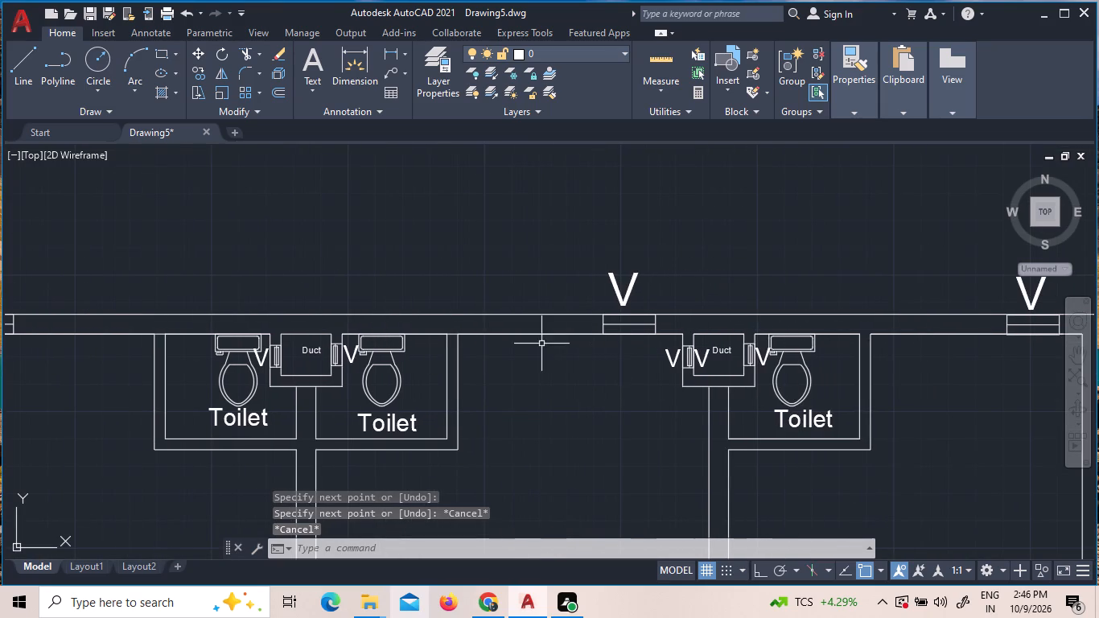
{"action": "middle_click_drag", "start_coordinate": [916, 344], "coordinate": [739, 348]}
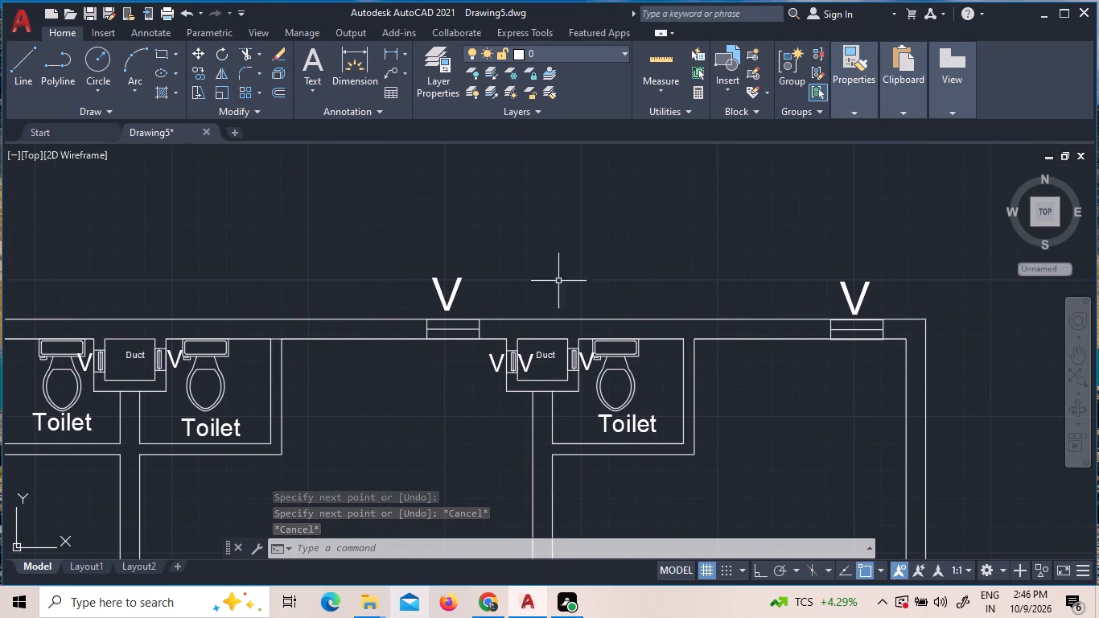
{"action": "left_click", "coordinate": [19, 58]}
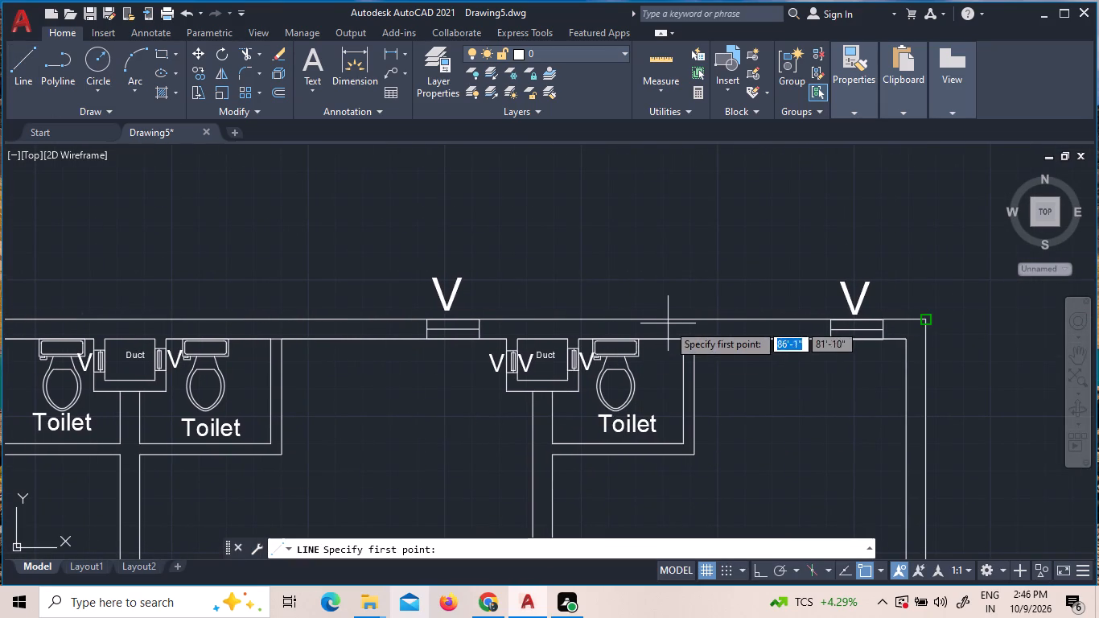
{"action": "left_click", "coordinate": [681, 340]}
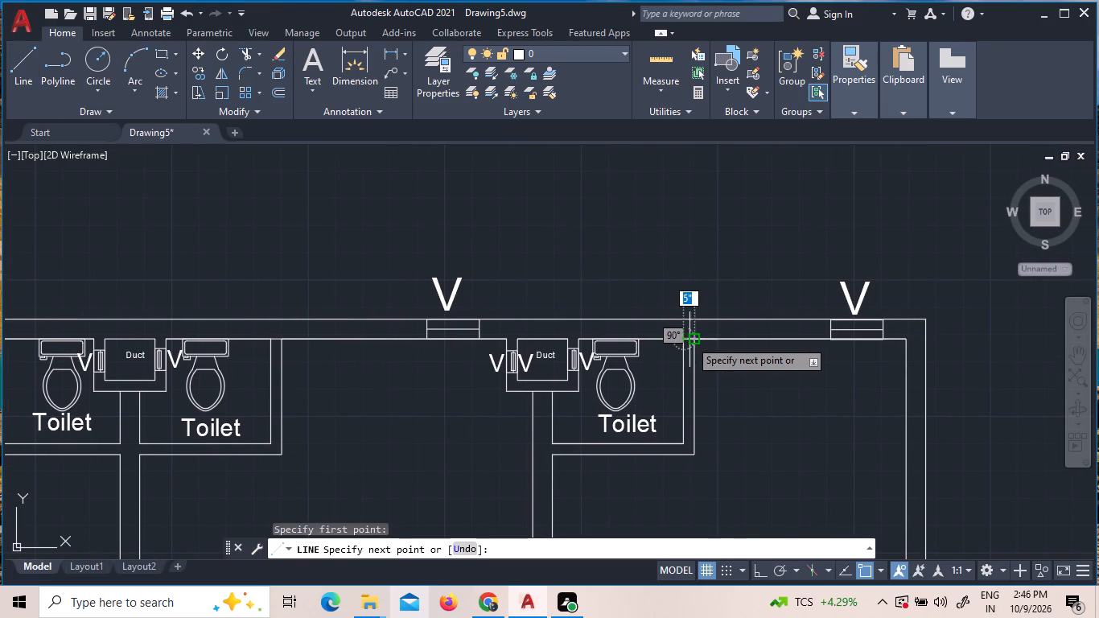
{"action": "left_click", "coordinate": [691, 340]}
{"action": "key", "text": "Escape"}
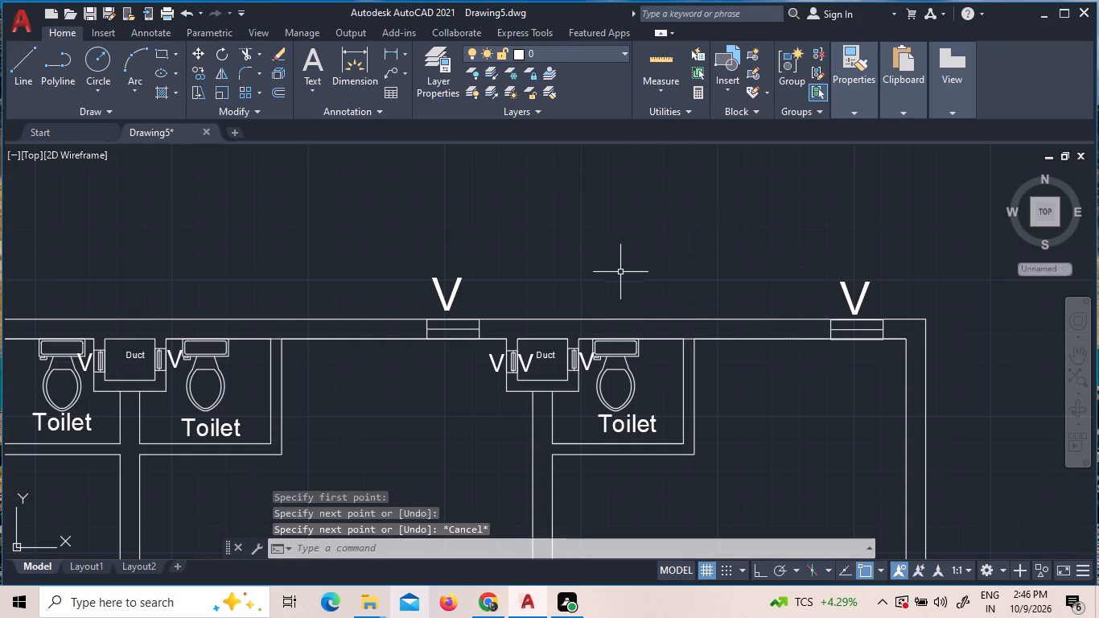
Erase the loose ventilator symbol lying outside the floor plan on its left side.
{"action": "scroll", "coordinate": [623, 266], "scroll_direction": "down", "scroll_amount": 1}
{"action": "middle_click_drag", "start_coordinate": [6, 202], "coordinate": [264, 233]}
{"action": "left_click_drag", "start_coordinate": [203, 436], "coordinate": [183, 420]}
{"action": "left_click", "coordinate": [60, 364]}
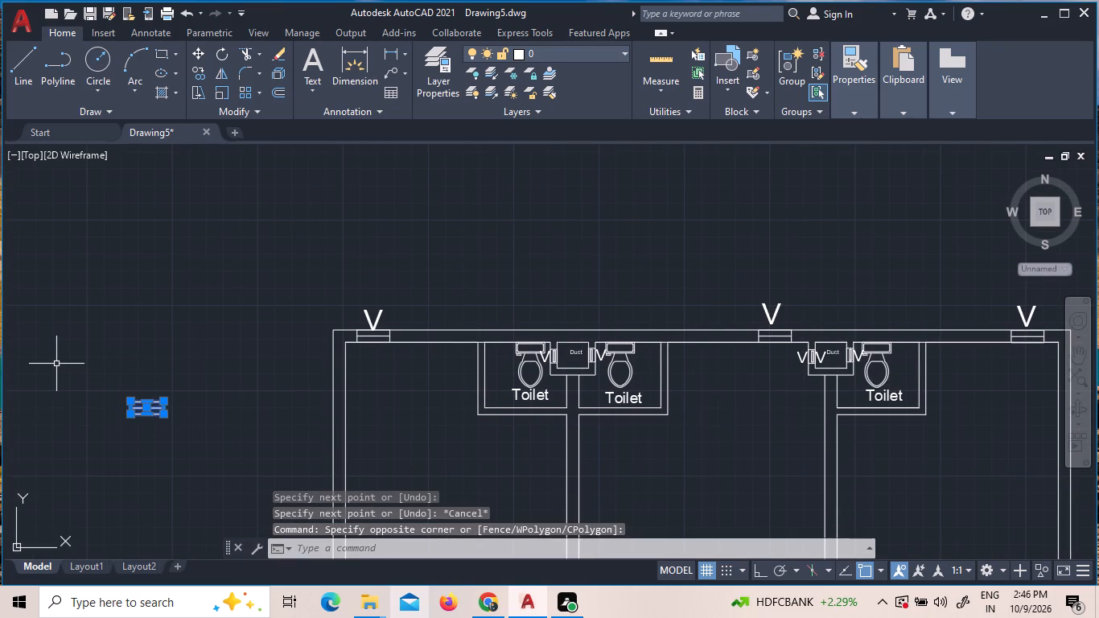
{"action": "key", "text": "Delete"}
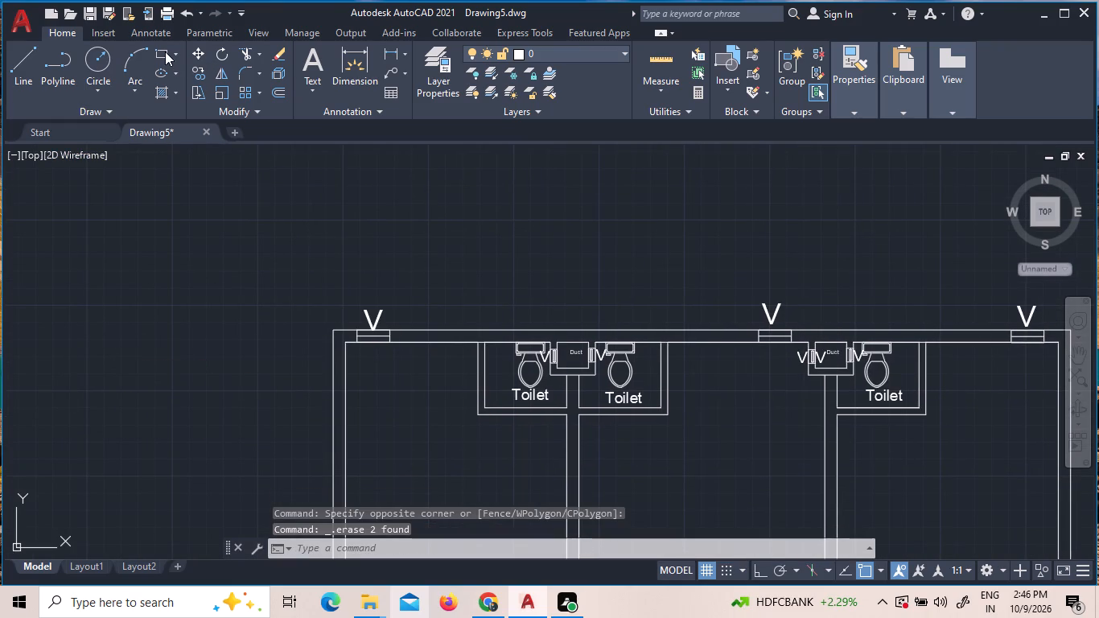
Draw a rectangle 2'5" wide and about 1'-7" high in the empty area beyond the plan's upper-left corner.
{"action": "left_click", "coordinate": [165, 51]}
{"action": "left_click", "coordinate": [126, 232]}
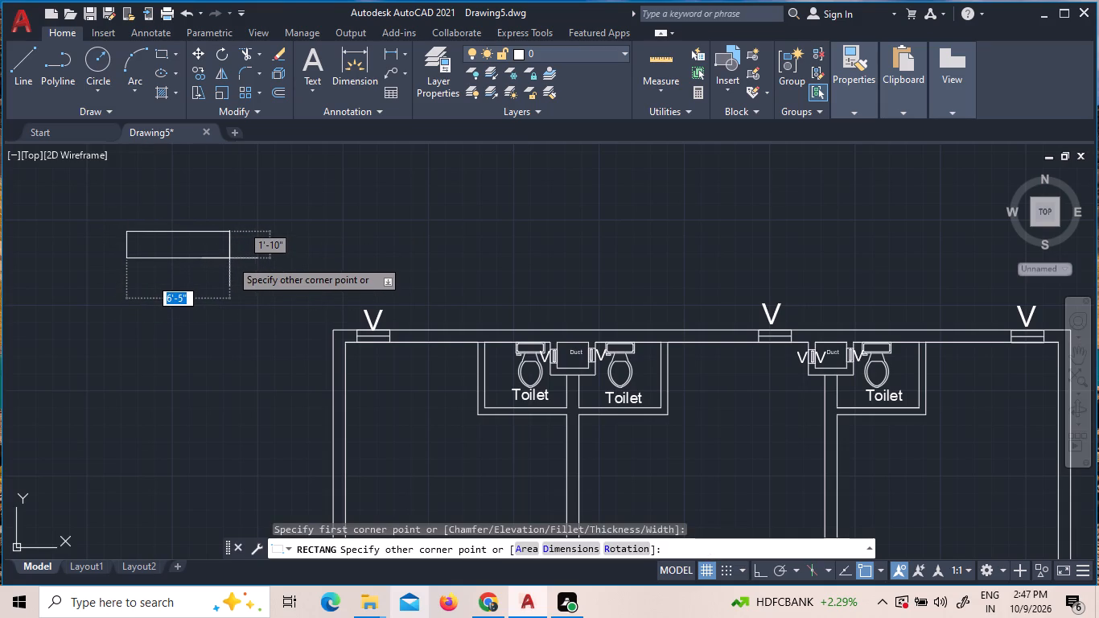
{"action": "key", "text": "2"}
{"action": "key", "text": "apostrophe"}
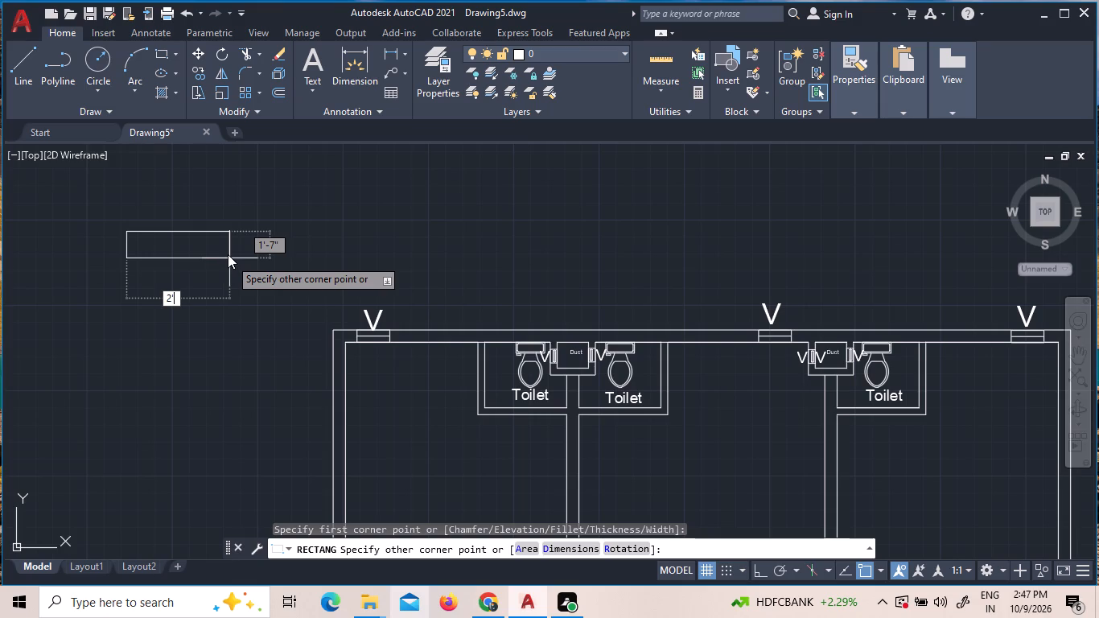
{"action": "key", "text": "5"}
{"action": "key", "text": "shift+quotedbl"}
{"action": "key", "text": "Return"}
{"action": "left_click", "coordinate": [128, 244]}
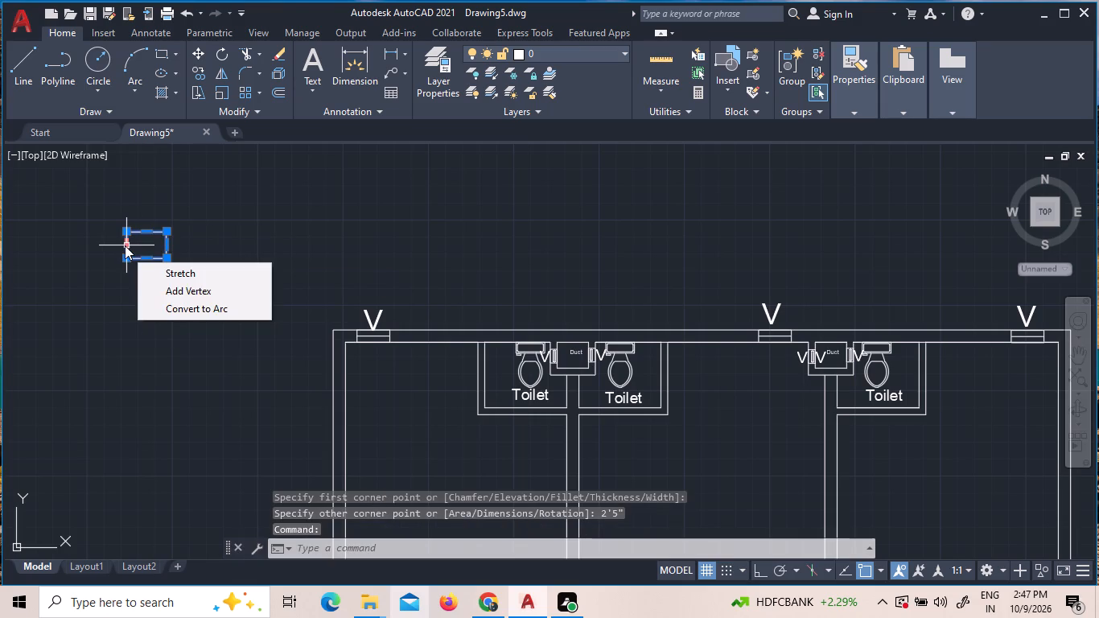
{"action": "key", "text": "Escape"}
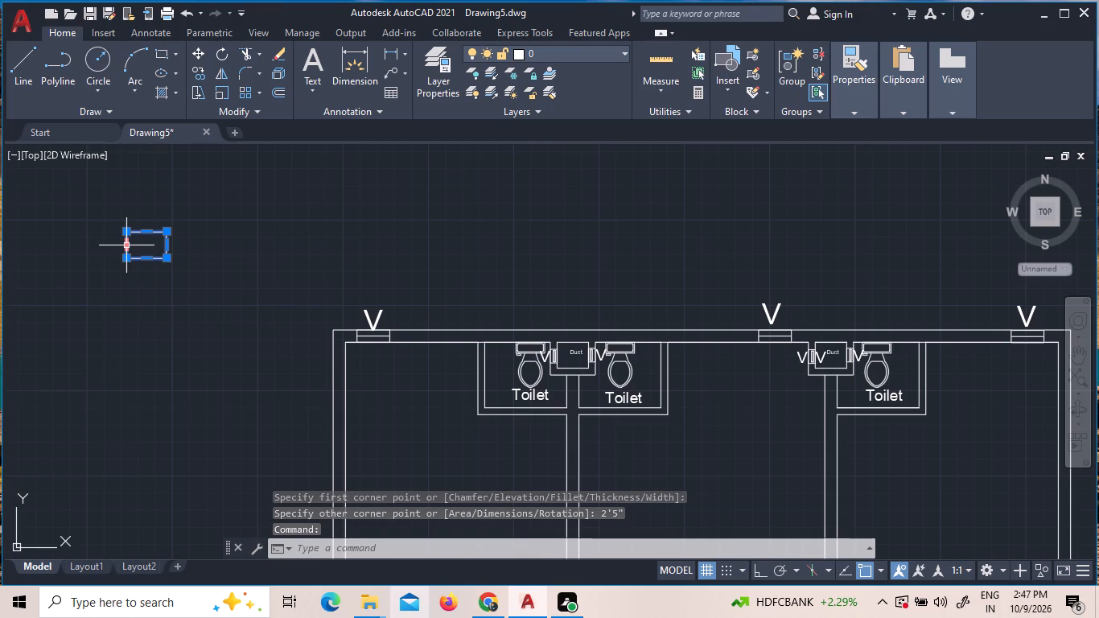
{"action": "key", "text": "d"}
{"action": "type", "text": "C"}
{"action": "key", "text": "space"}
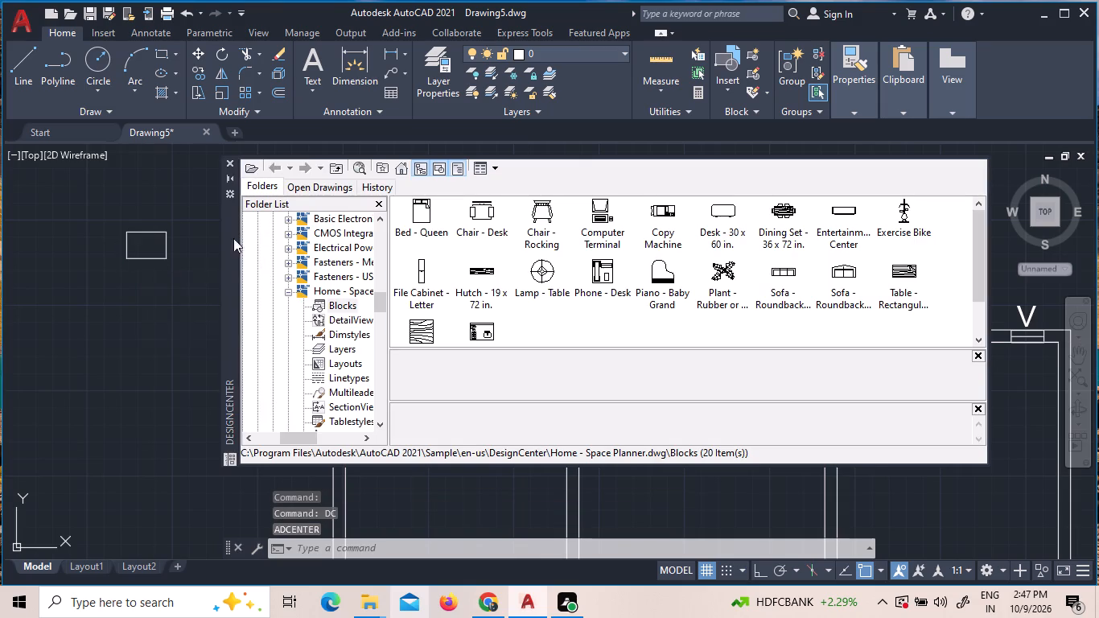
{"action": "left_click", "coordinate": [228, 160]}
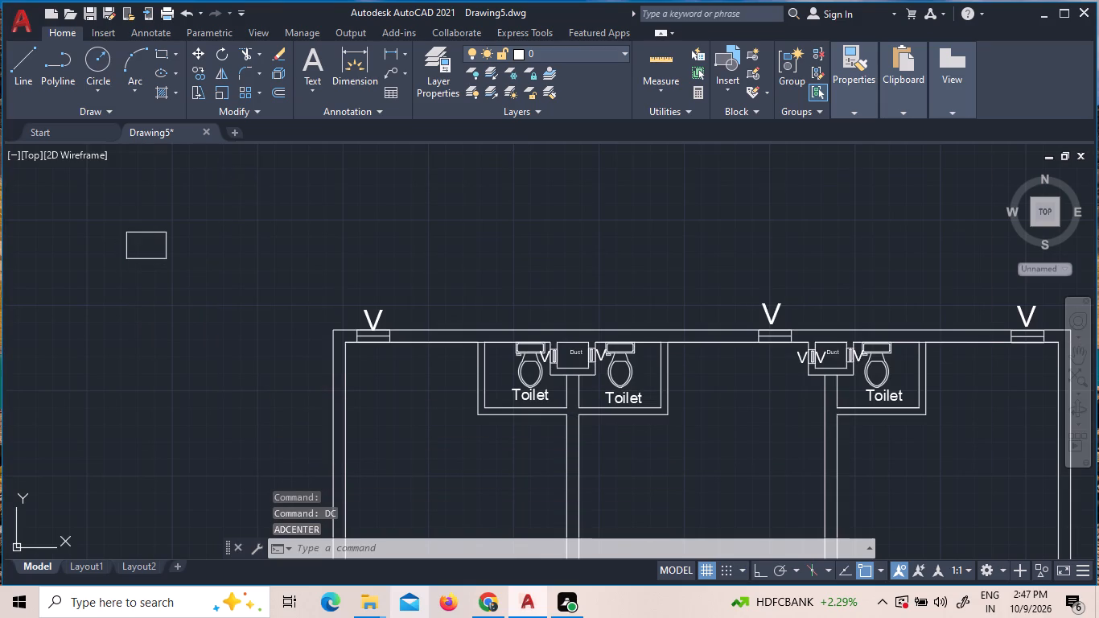
Insert the Door - Imperial block from the architectural tool palette at the right edge of the new rectangle.
{"action": "type", "text": "TP"}
{"action": "key", "text": "Return"}
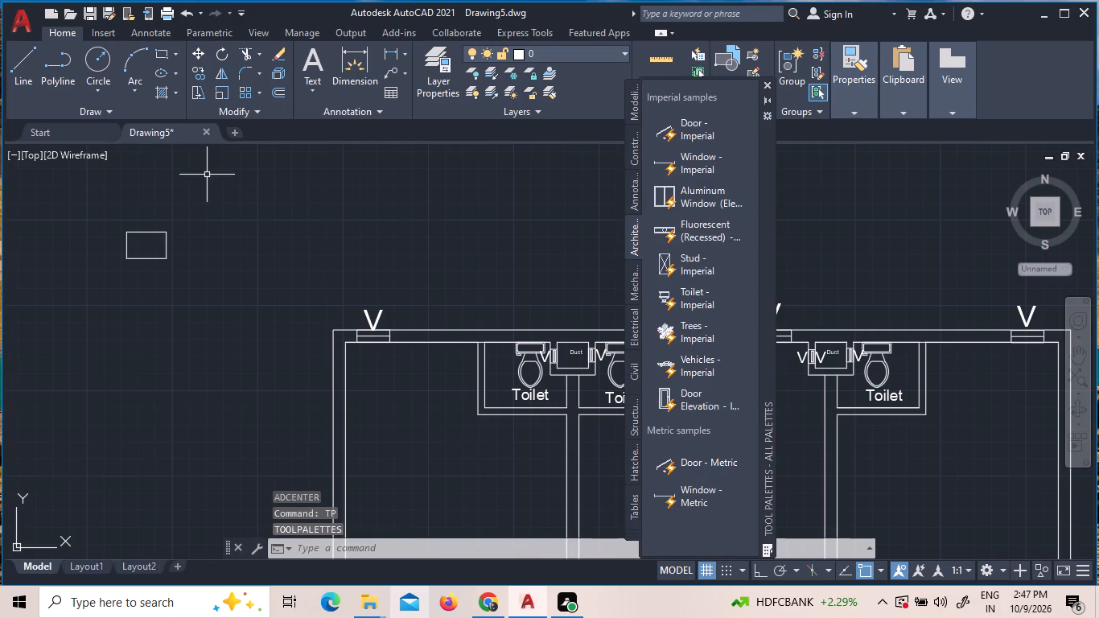
{"action": "left_click_drag", "start_coordinate": [694, 125], "coordinate": [569, 205]}
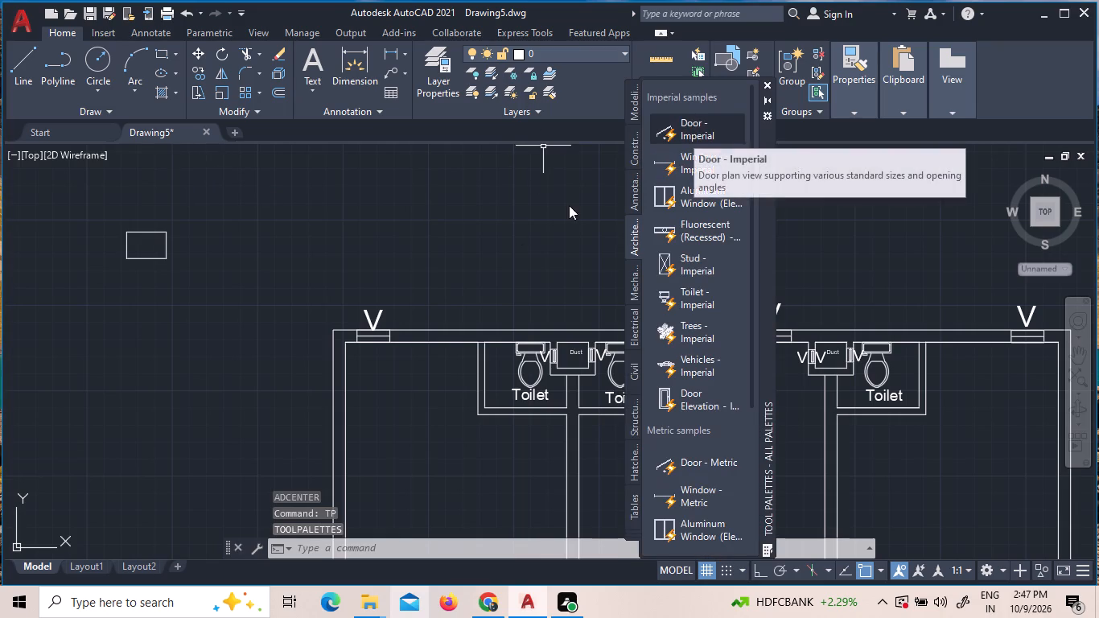
{"action": "left_click_drag", "start_coordinate": [569, 205], "coordinate": [299, 228]}
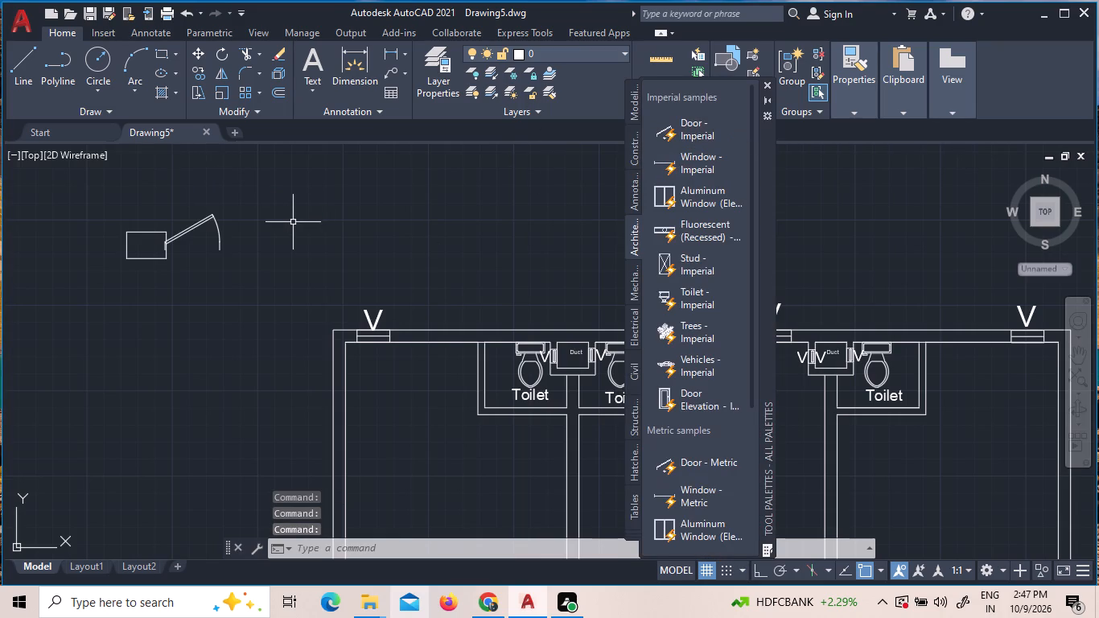
{"action": "key", "text": "Escape"}
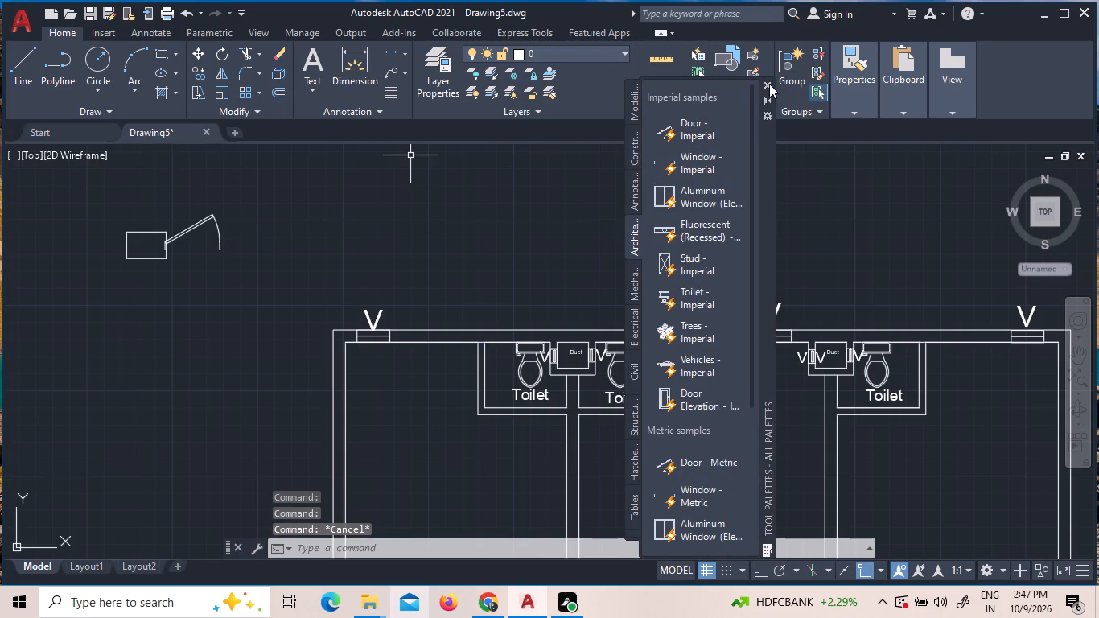
{"action": "left_click", "coordinate": [770, 85]}
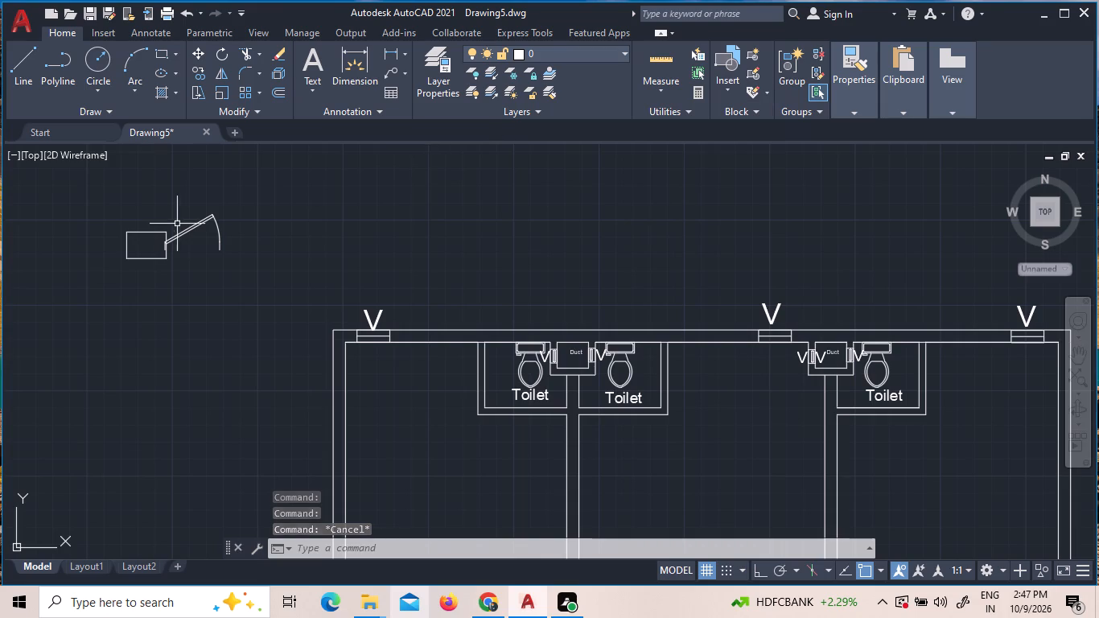
Resize the door block's opening to a width of 2'.
{"action": "left_click", "coordinate": [194, 226]}
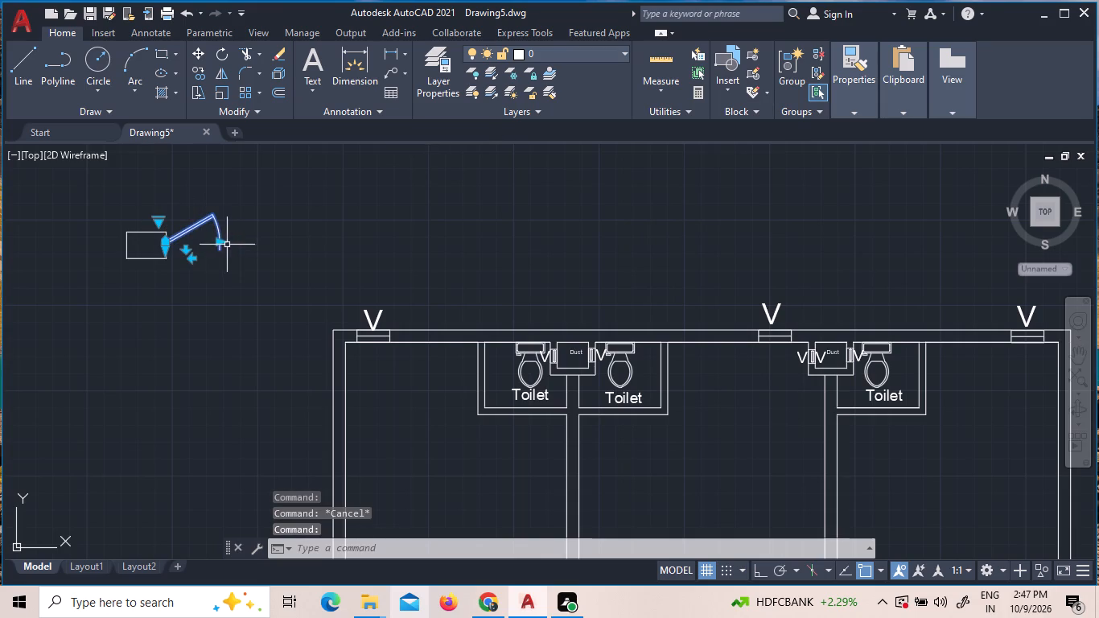
{"action": "left_click", "coordinate": [221, 243]}
{"action": "scroll", "coordinate": [179, 246], "scroll_direction": "up", "scroll_amount": 2}
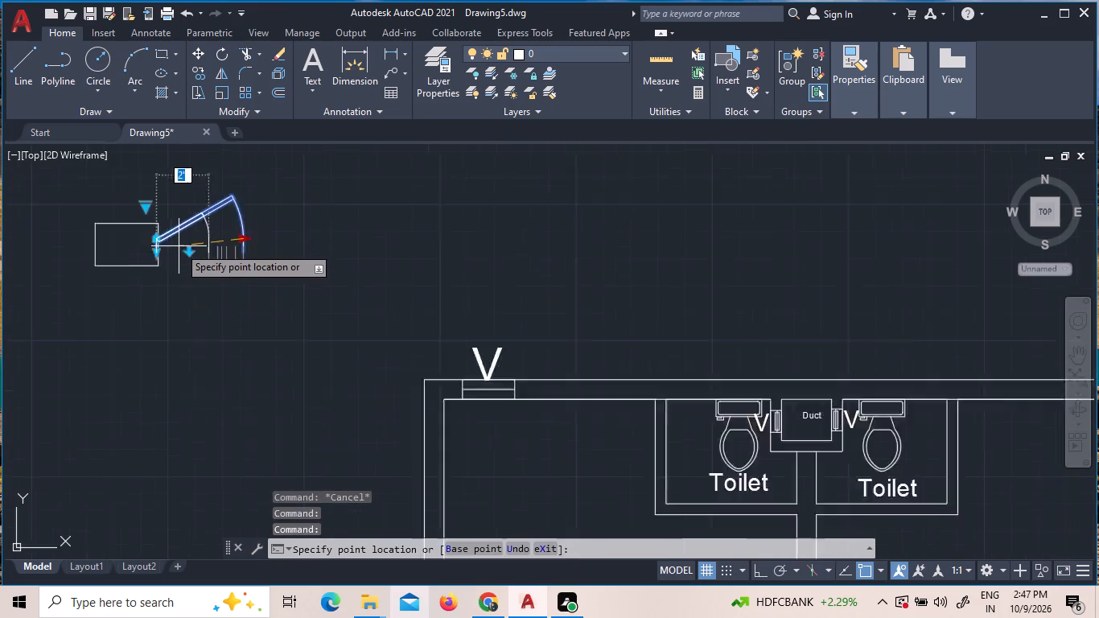
{"action": "scroll", "coordinate": [179, 246], "scroll_direction": "up", "scroll_amount": 1}
{"action": "left_click", "coordinate": [179, 246]}
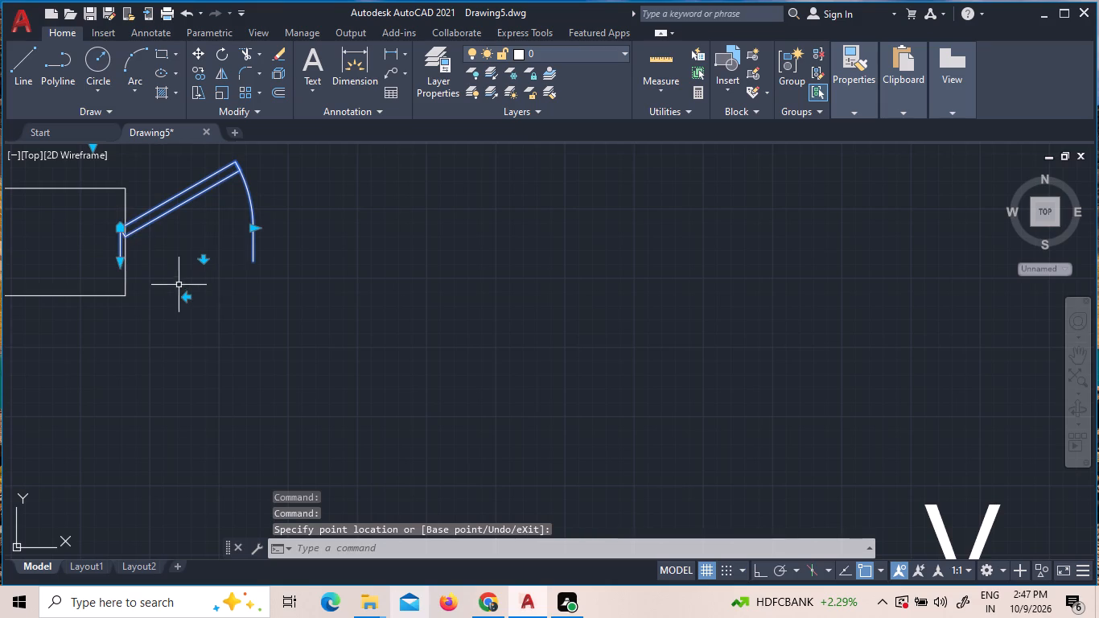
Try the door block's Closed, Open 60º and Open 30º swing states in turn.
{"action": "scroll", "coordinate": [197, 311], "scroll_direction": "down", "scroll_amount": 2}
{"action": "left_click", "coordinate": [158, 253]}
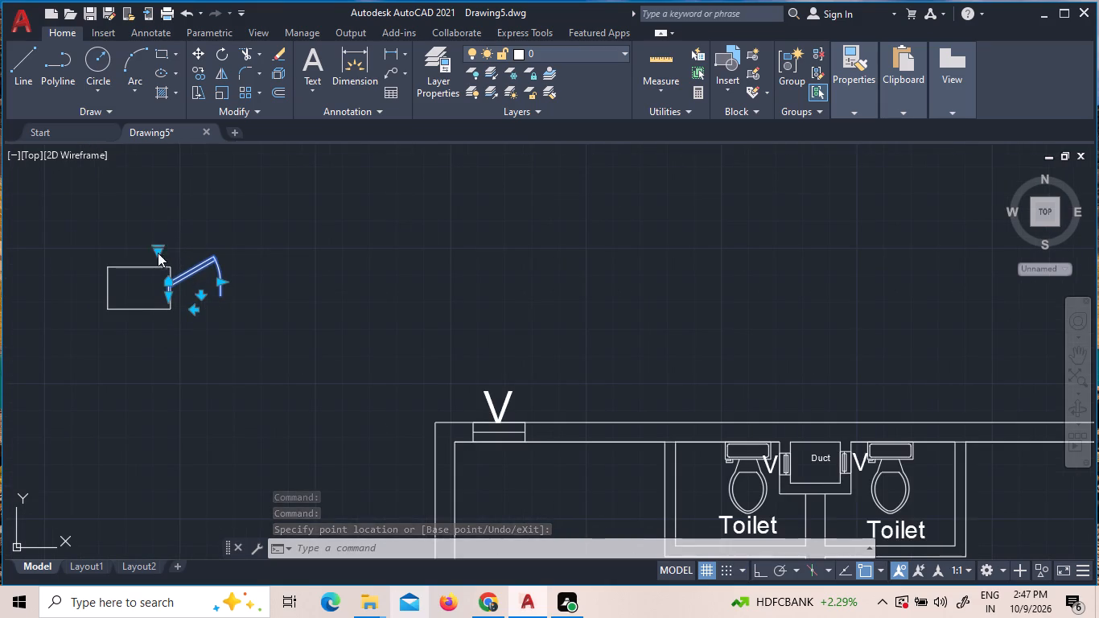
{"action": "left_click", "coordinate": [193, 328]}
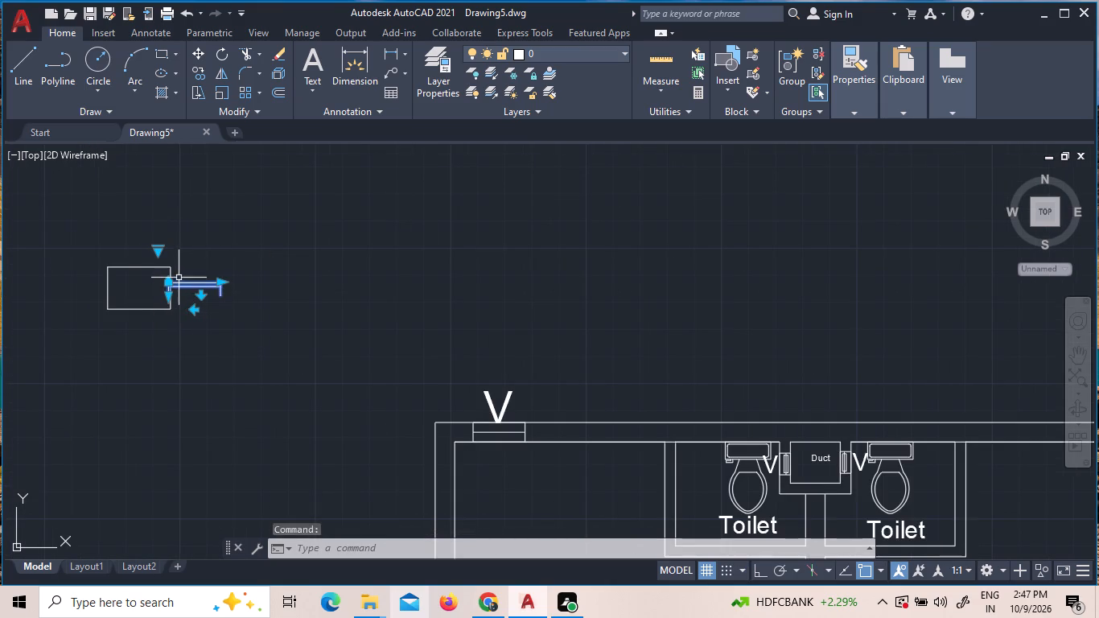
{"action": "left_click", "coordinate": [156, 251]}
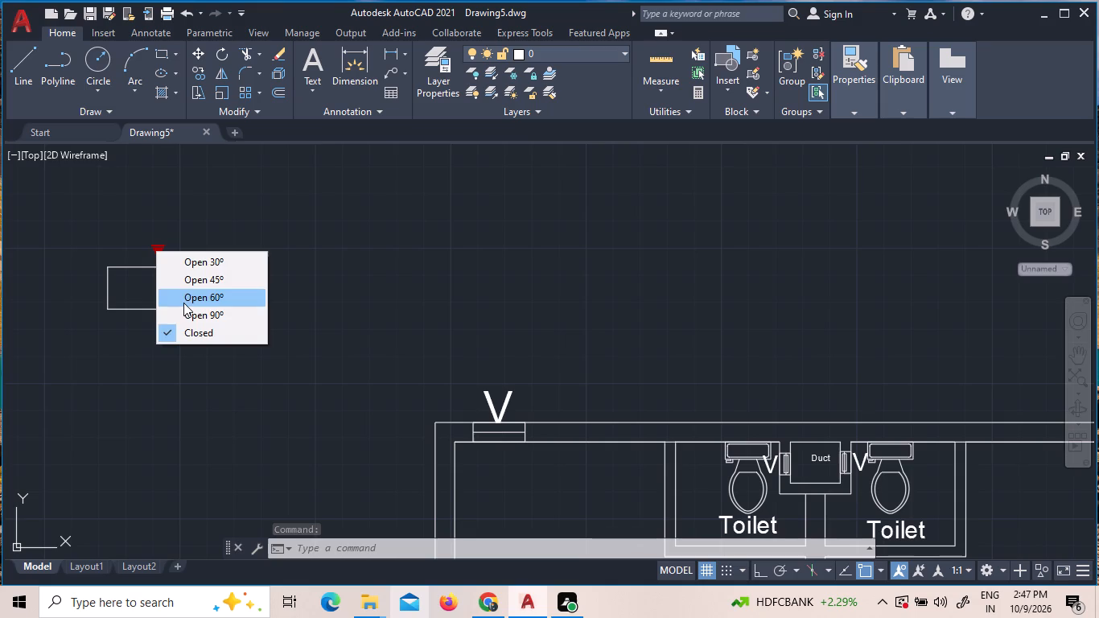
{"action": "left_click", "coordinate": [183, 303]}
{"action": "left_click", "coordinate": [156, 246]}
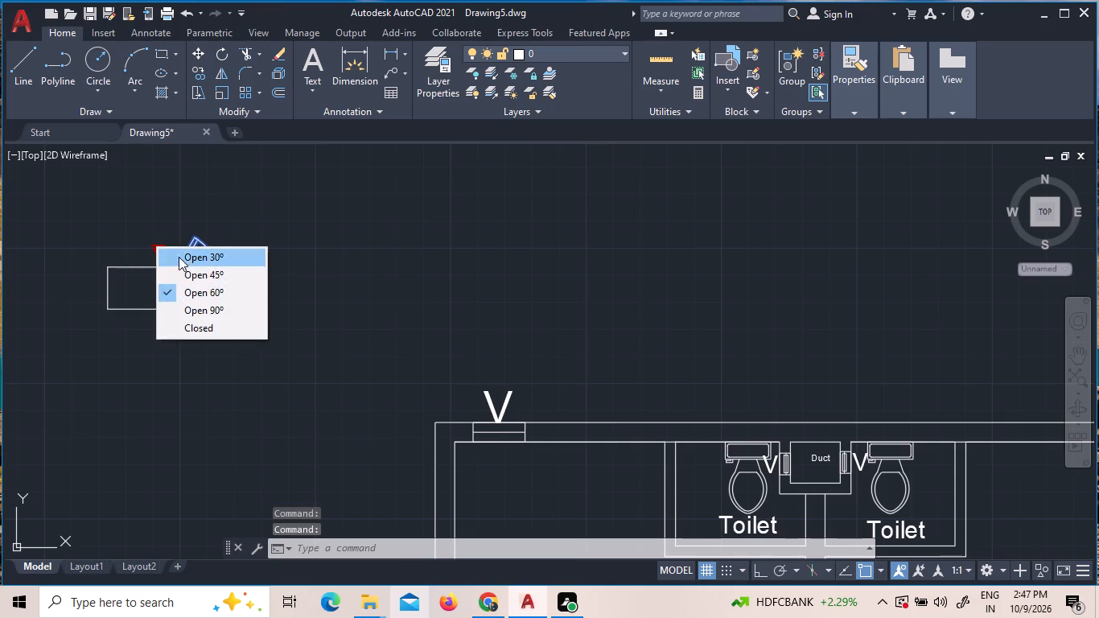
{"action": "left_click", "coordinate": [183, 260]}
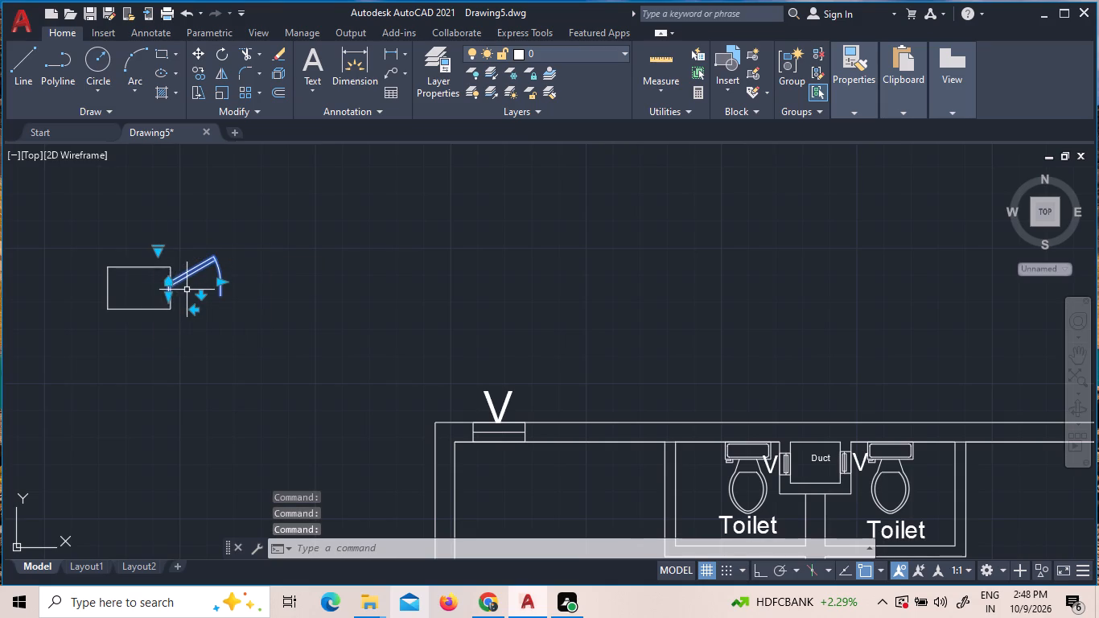
Move the door block away from the rectangle's right edge into the empty space to its right.
{"action": "scroll", "coordinate": [187, 290], "scroll_direction": "up", "scroll_amount": 2}
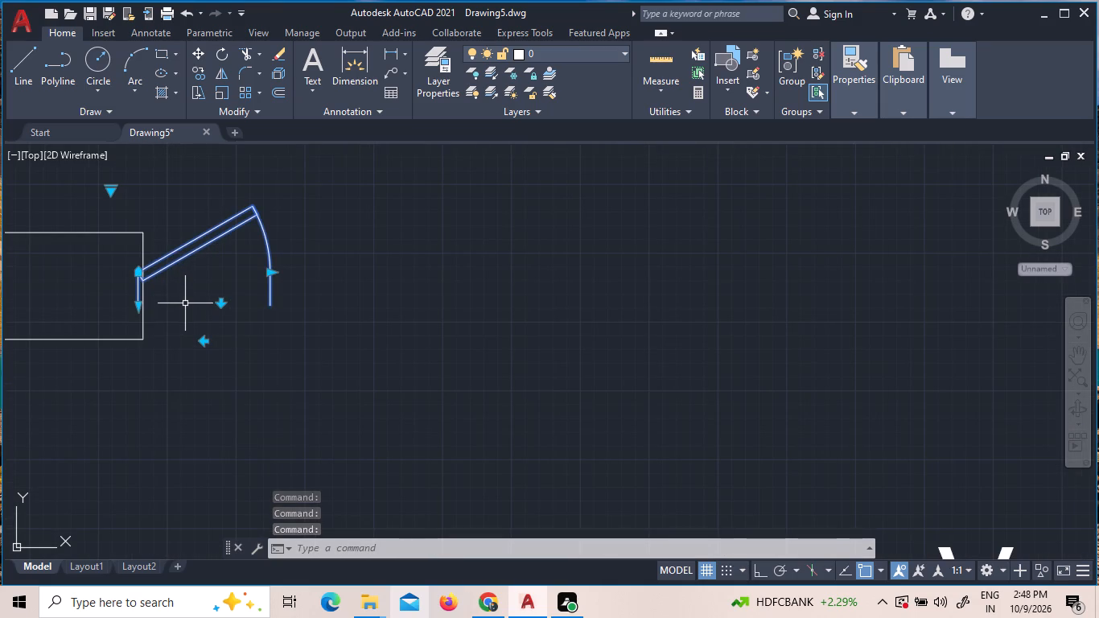
{"action": "left_click", "coordinate": [154, 274]}
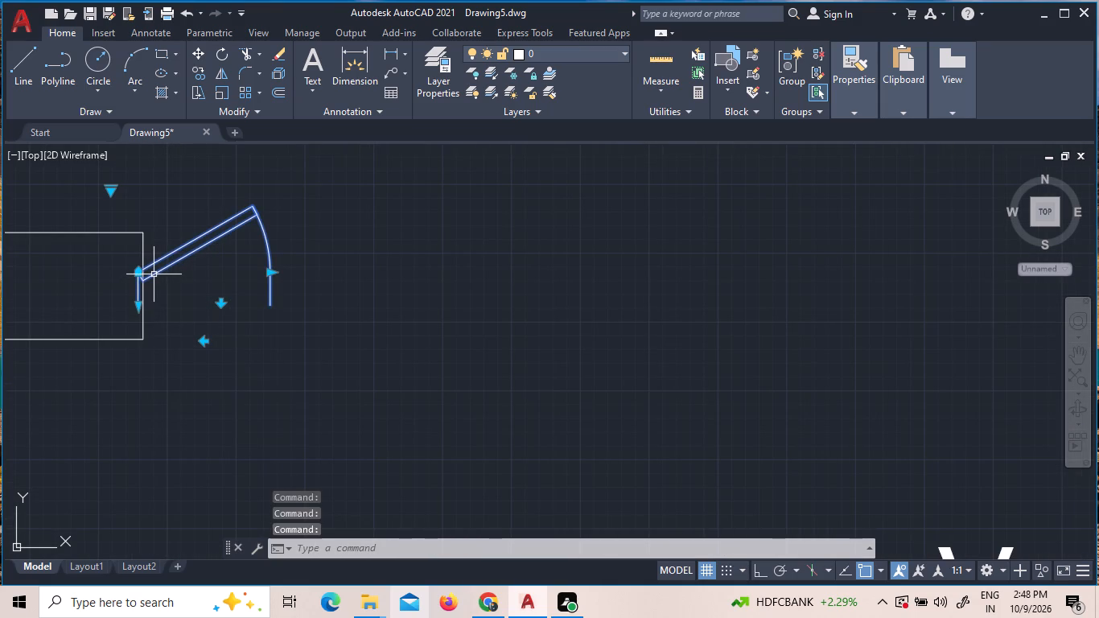
{"action": "left_click", "coordinate": [140, 276]}
{"action": "right_click", "coordinate": [143, 315]}
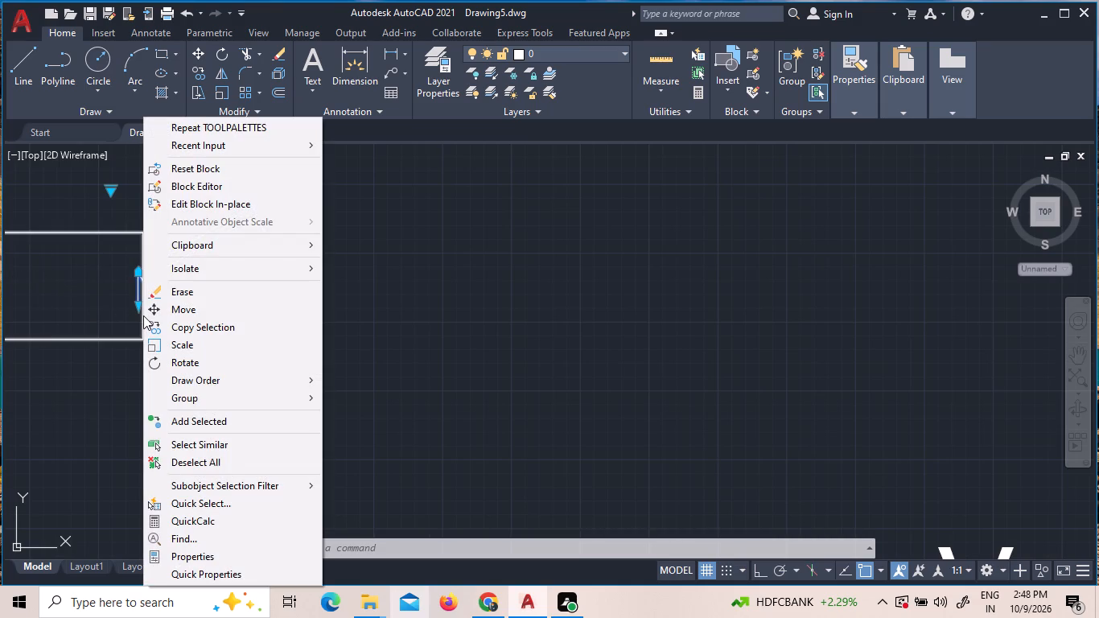
{"action": "left_click", "coordinate": [194, 311]}
{"action": "left_click", "coordinate": [194, 311]}
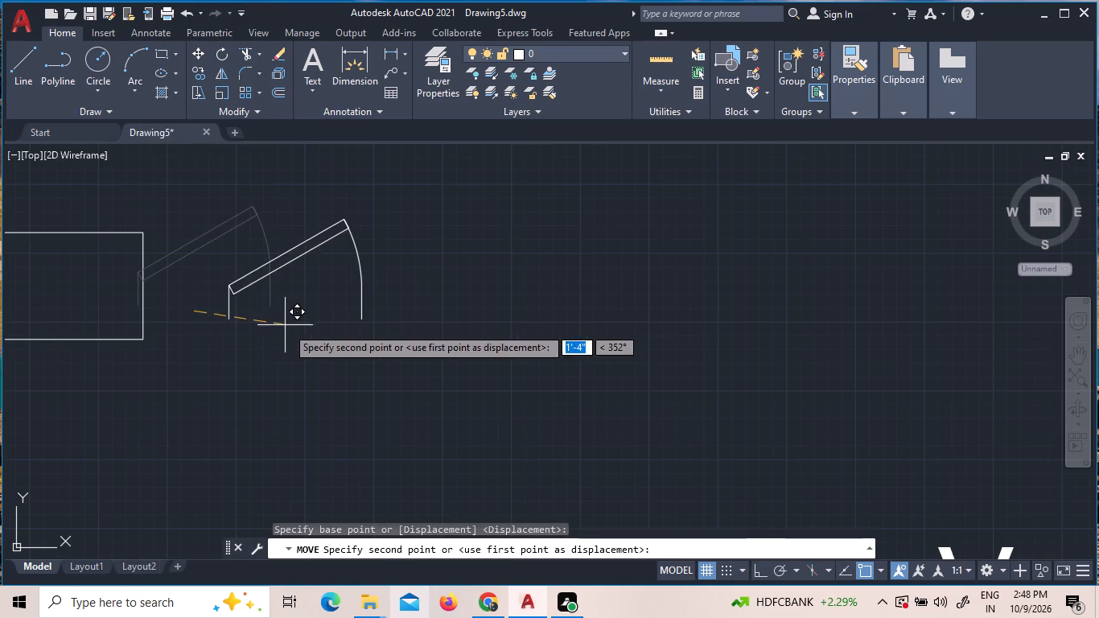
{"action": "scroll", "coordinate": [242, 334], "scroll_direction": "down", "scroll_amount": 3}
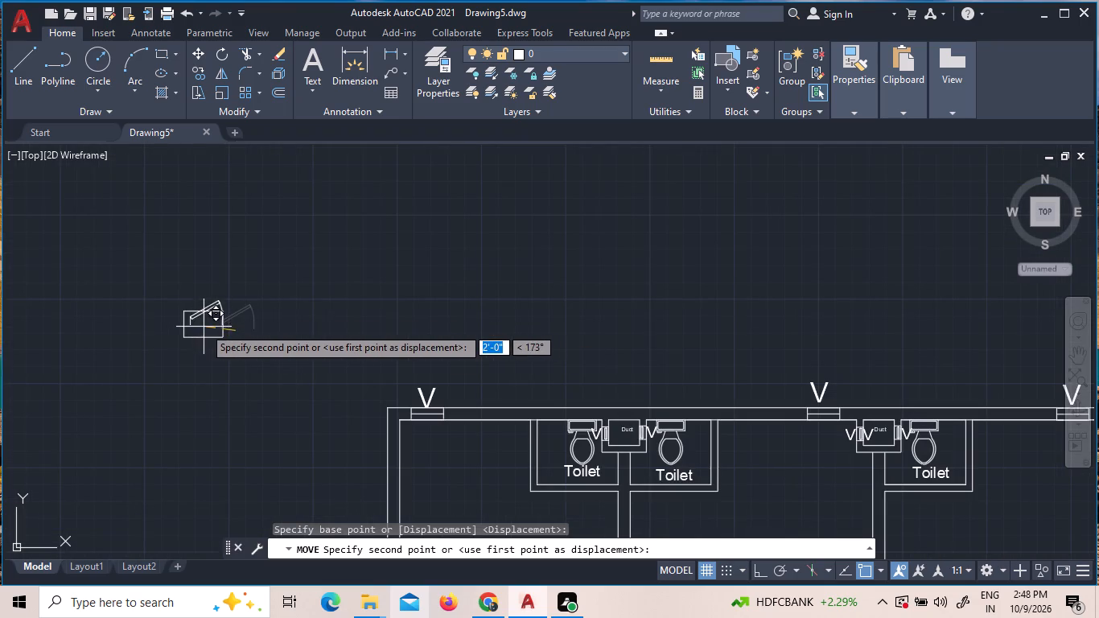
{"action": "scroll", "coordinate": [204, 327], "scroll_direction": "up", "scroll_amount": 3}
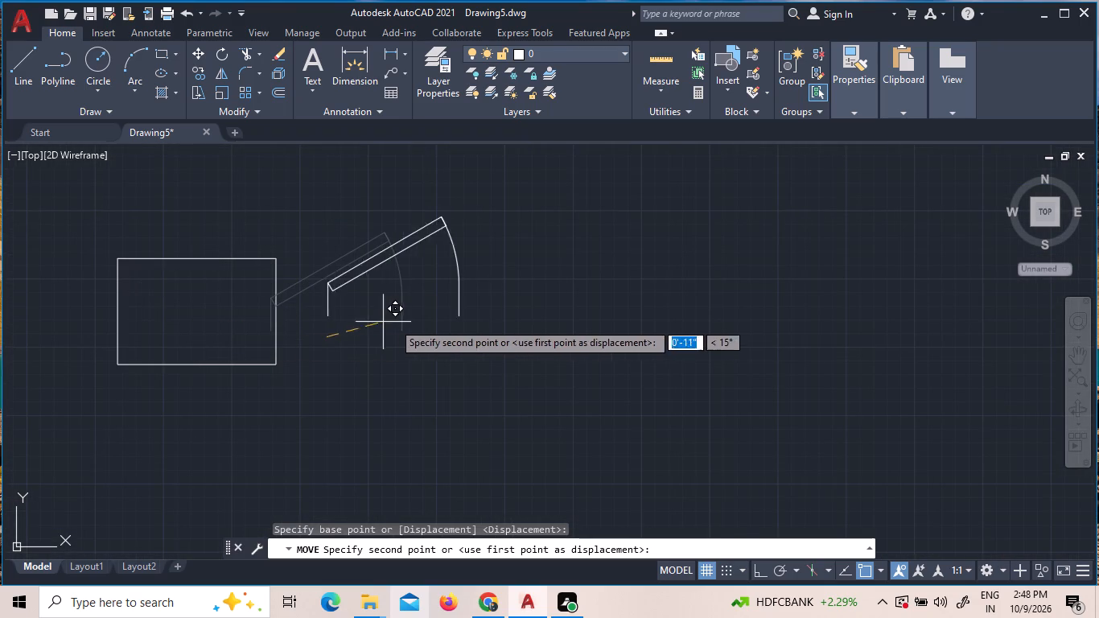
{"action": "left_click", "coordinate": [434, 332]}
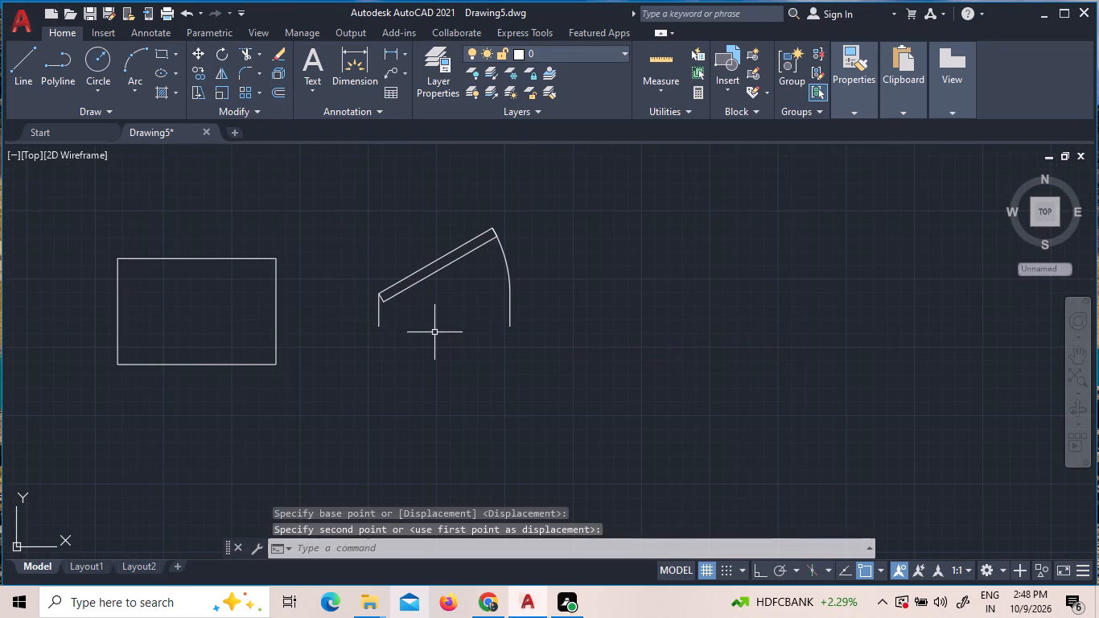
Set the door block's swing state to Open 90º.
{"action": "left_click", "coordinate": [380, 327]}
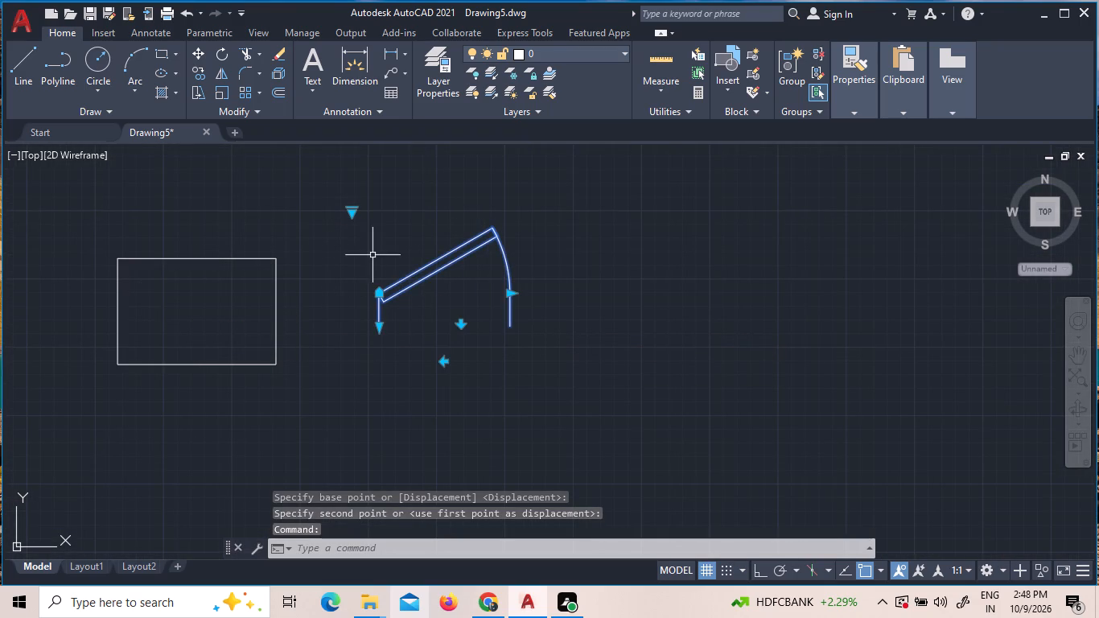
{"action": "left_click", "coordinate": [355, 215]}
{"action": "left_click", "coordinate": [398, 287]}
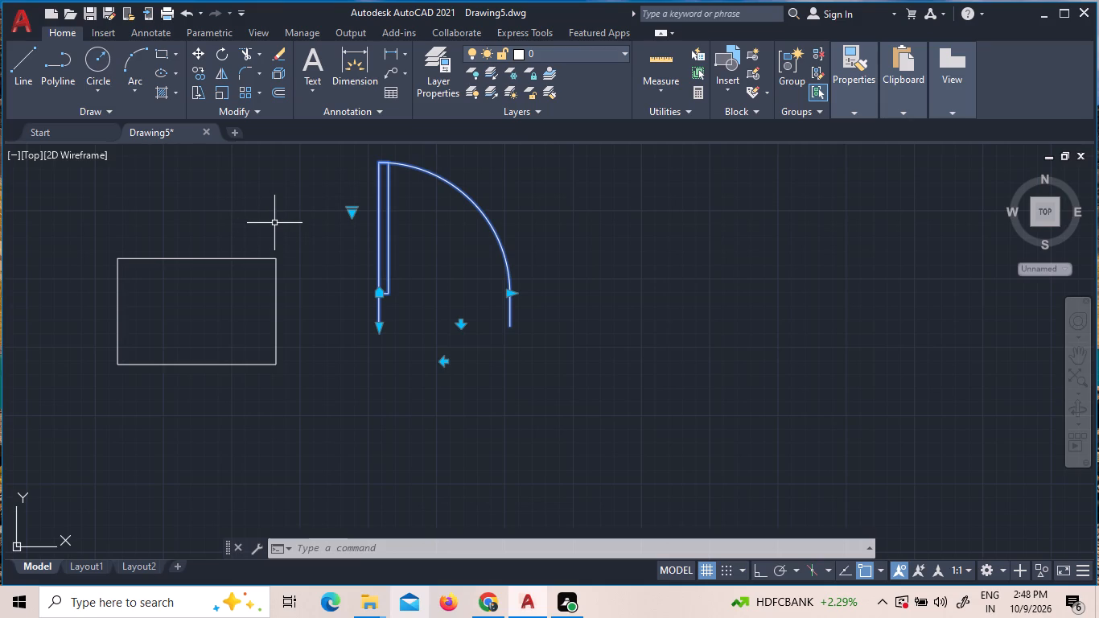
{"action": "key", "text": "Escape"}
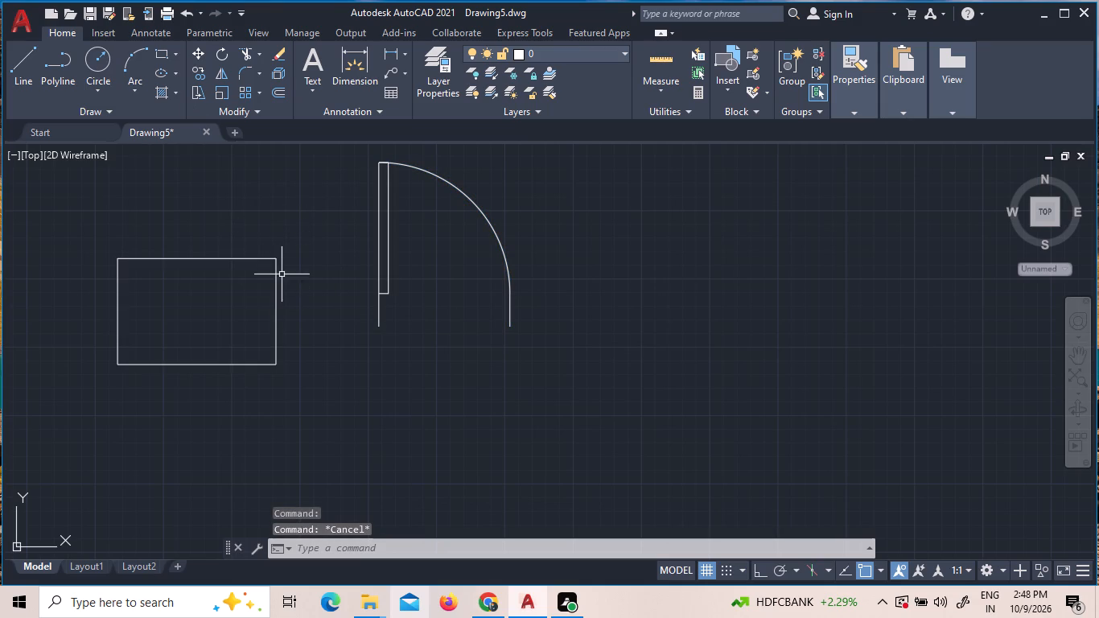
Erase the loose rectangle to the left of the door block.
{"action": "left_click", "coordinate": [280, 285]}
{"action": "left_click", "coordinate": [153, 261]}
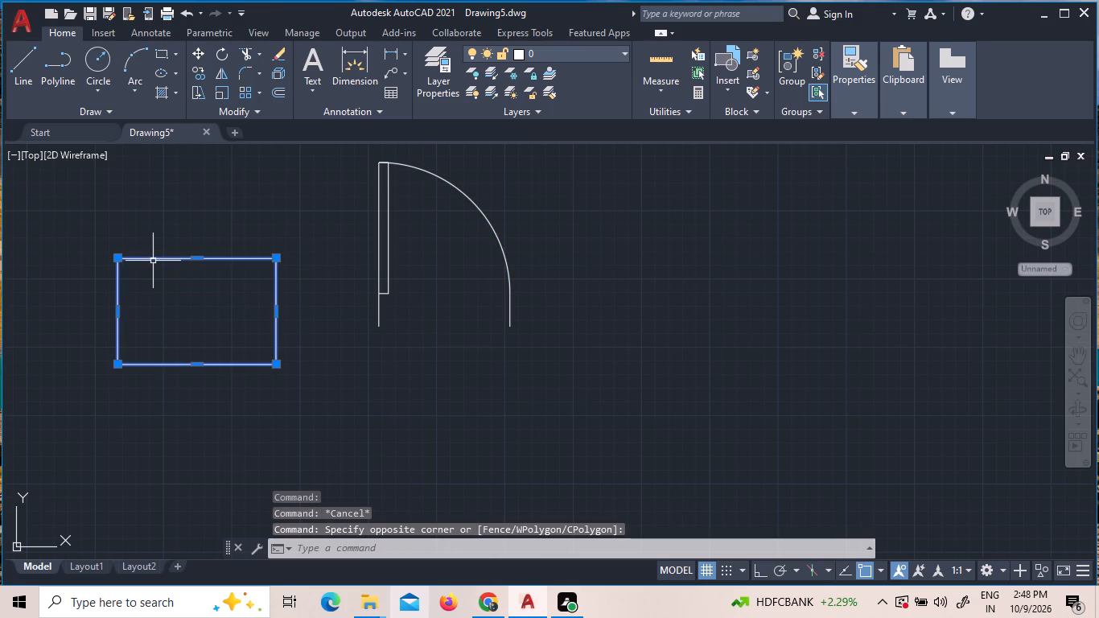
{"action": "key", "text": "Delete"}
Draw a 2' by 6" rectangle between the door block's two jamb lines, below the door leaf.
{"action": "left_click", "coordinate": [166, 54]}
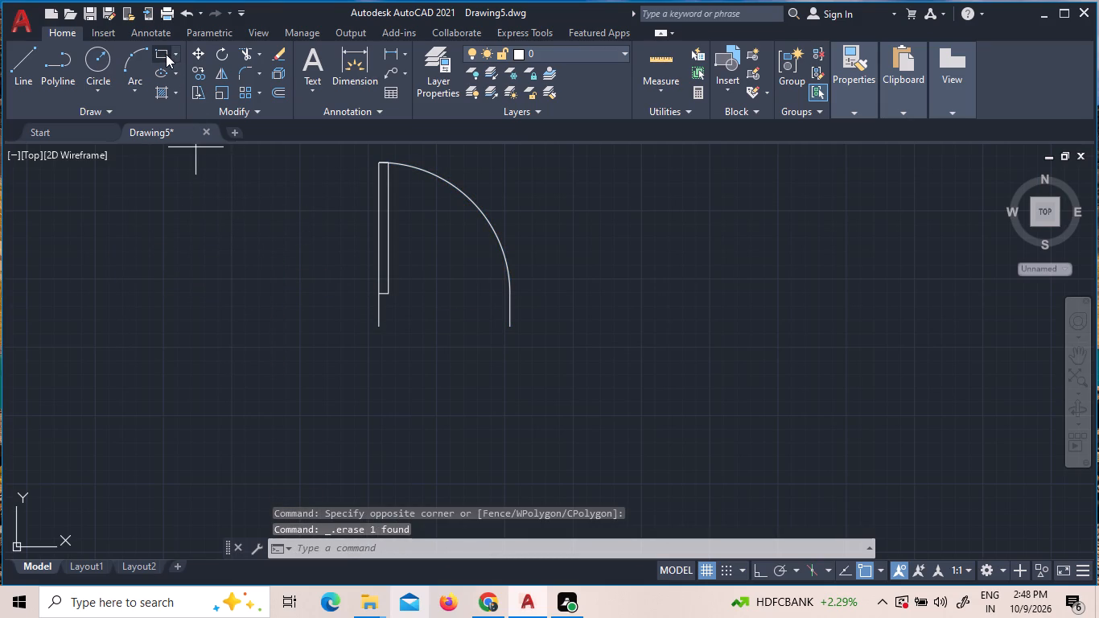
{"action": "left_click", "coordinate": [508, 331]}
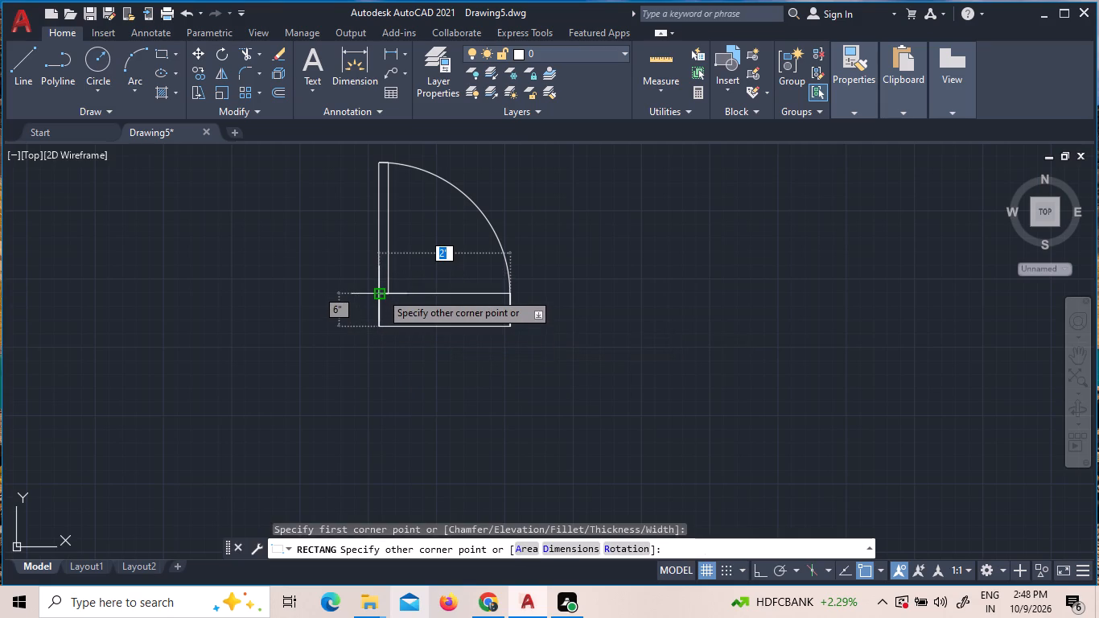
{"action": "scroll", "coordinate": [374, 297], "scroll_direction": "up", "scroll_amount": 3}
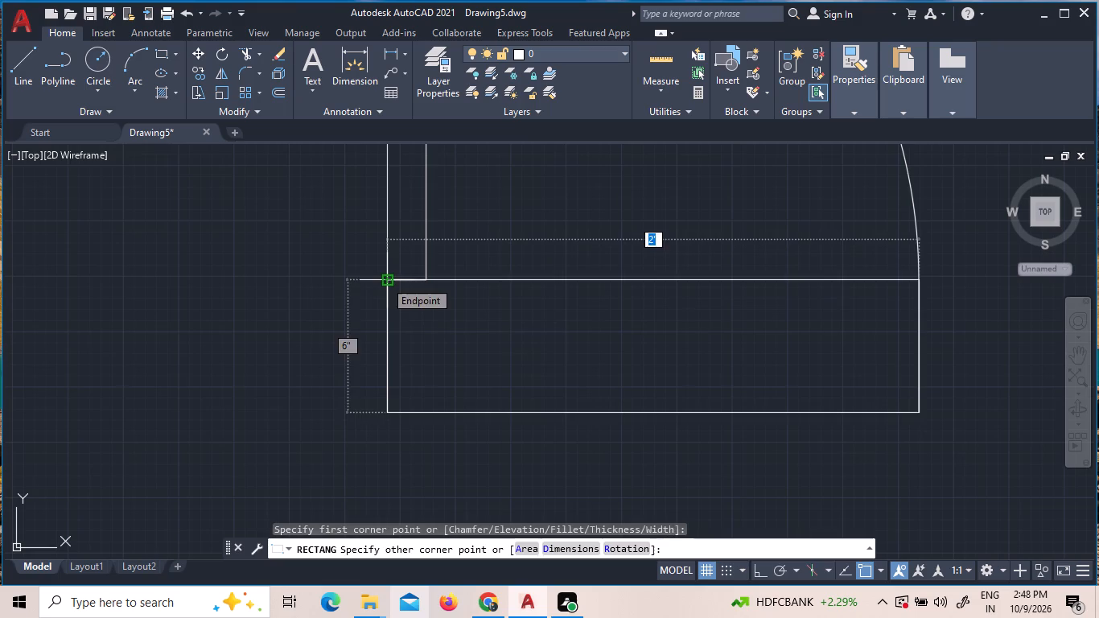
{"action": "left_click", "coordinate": [385, 280]}
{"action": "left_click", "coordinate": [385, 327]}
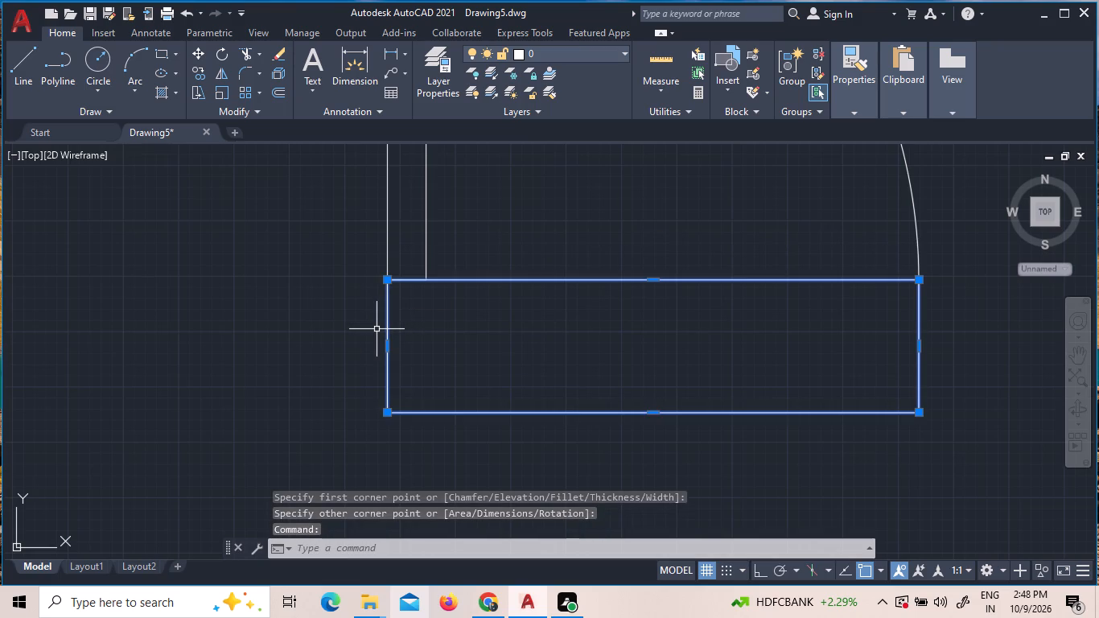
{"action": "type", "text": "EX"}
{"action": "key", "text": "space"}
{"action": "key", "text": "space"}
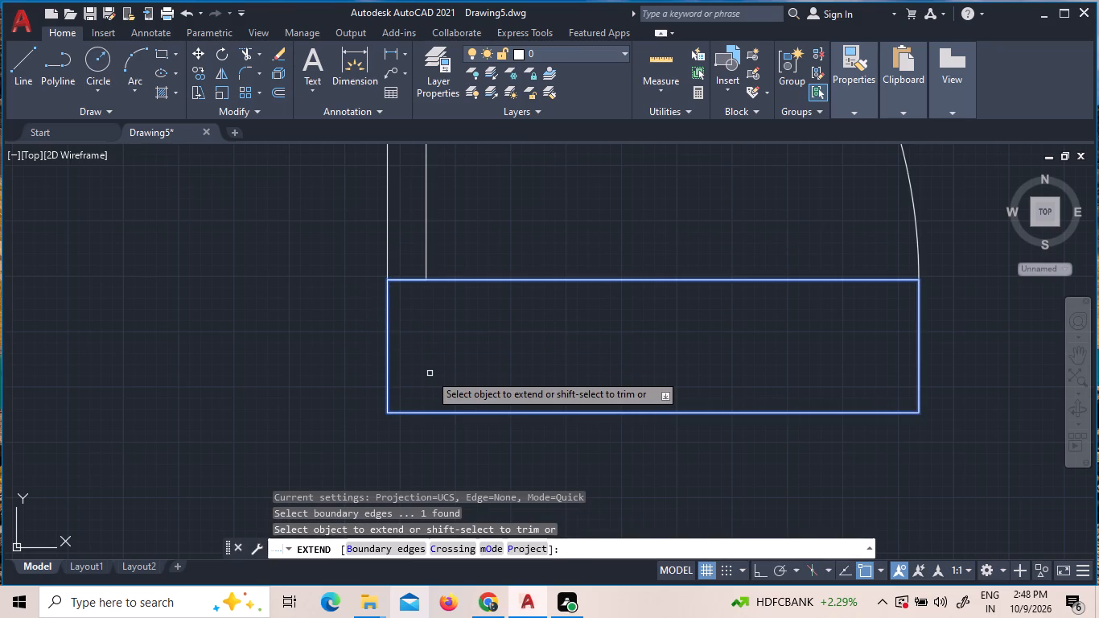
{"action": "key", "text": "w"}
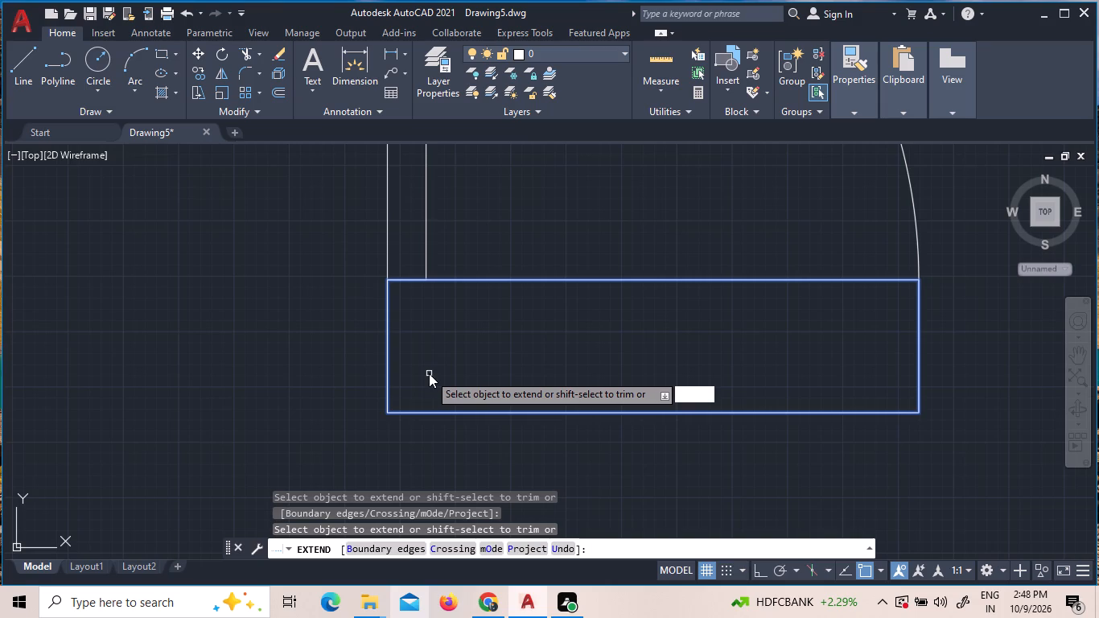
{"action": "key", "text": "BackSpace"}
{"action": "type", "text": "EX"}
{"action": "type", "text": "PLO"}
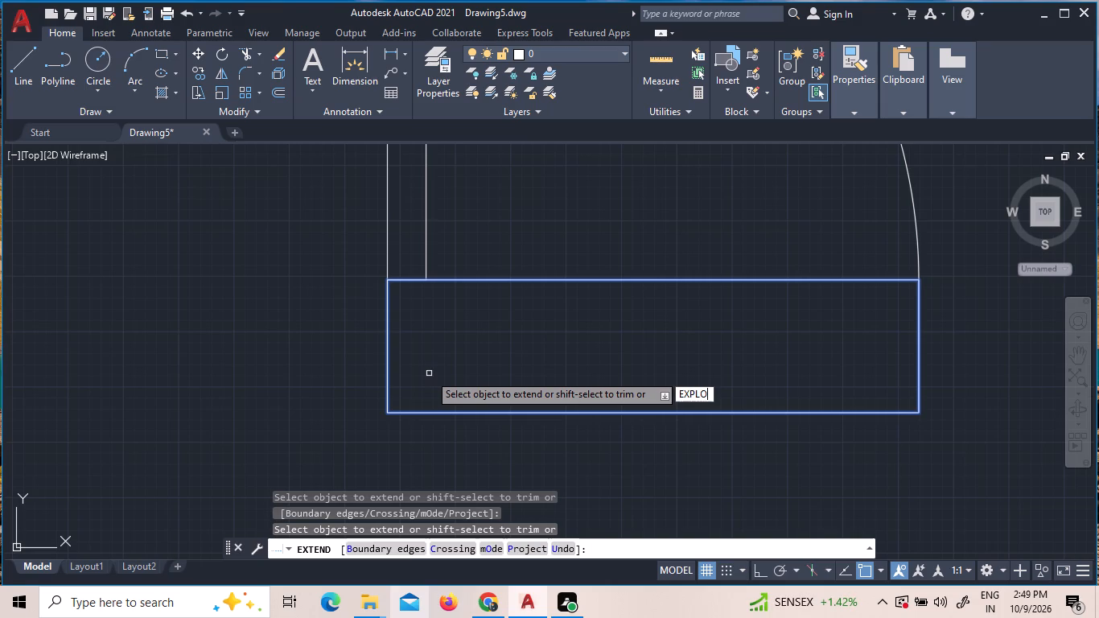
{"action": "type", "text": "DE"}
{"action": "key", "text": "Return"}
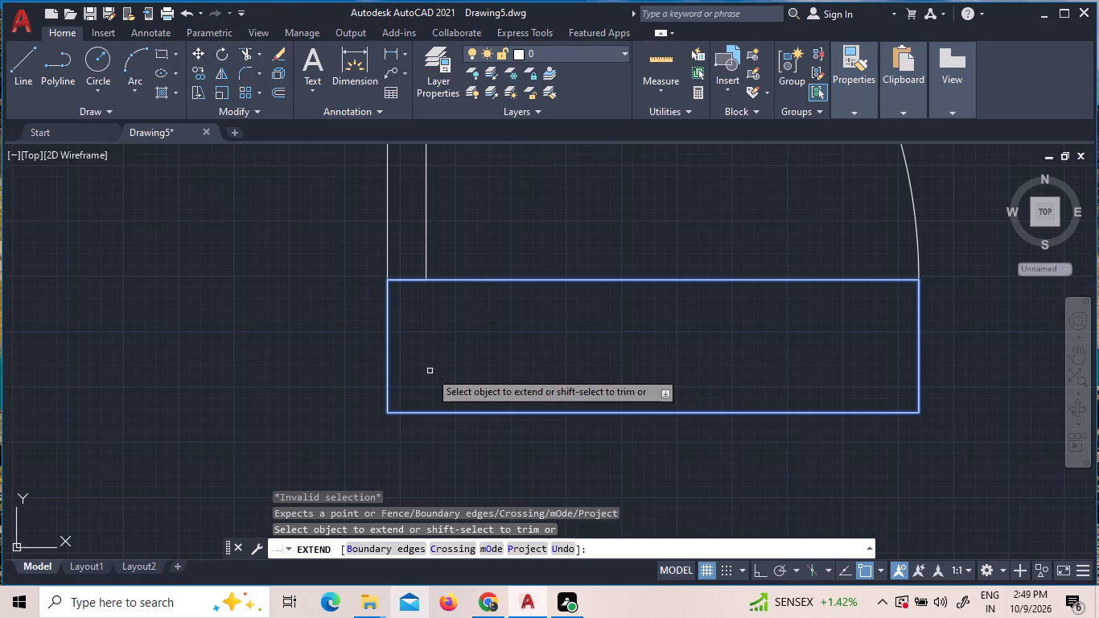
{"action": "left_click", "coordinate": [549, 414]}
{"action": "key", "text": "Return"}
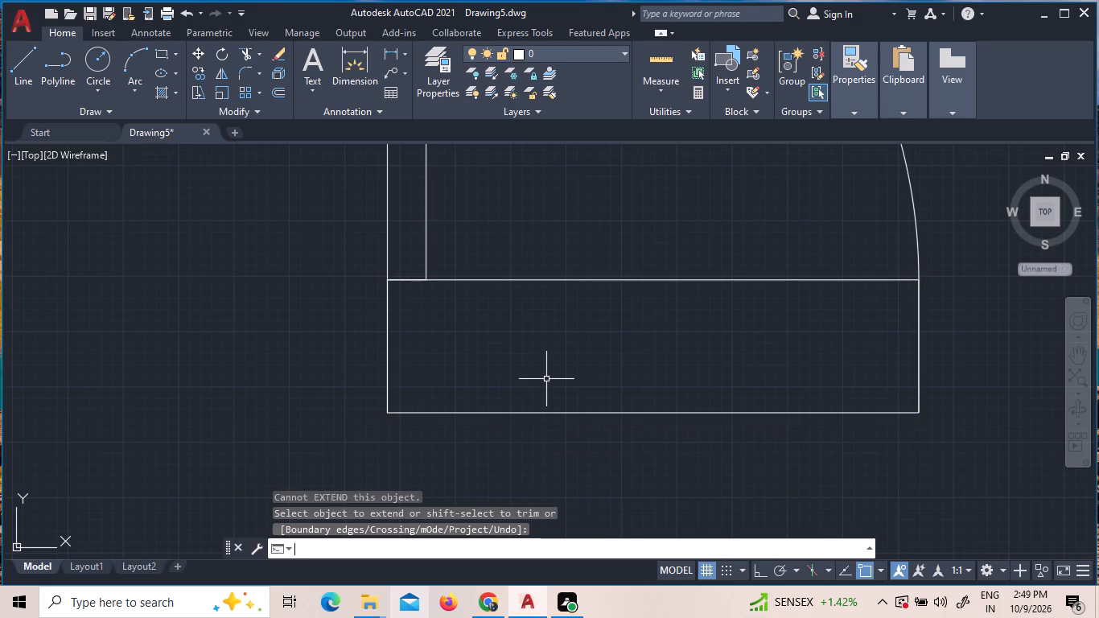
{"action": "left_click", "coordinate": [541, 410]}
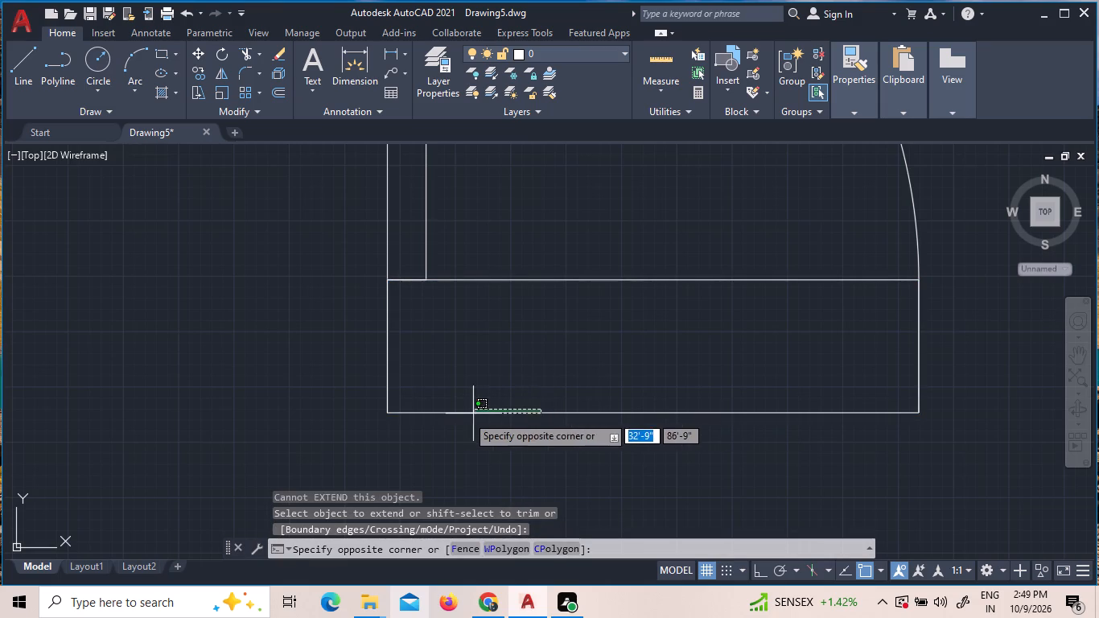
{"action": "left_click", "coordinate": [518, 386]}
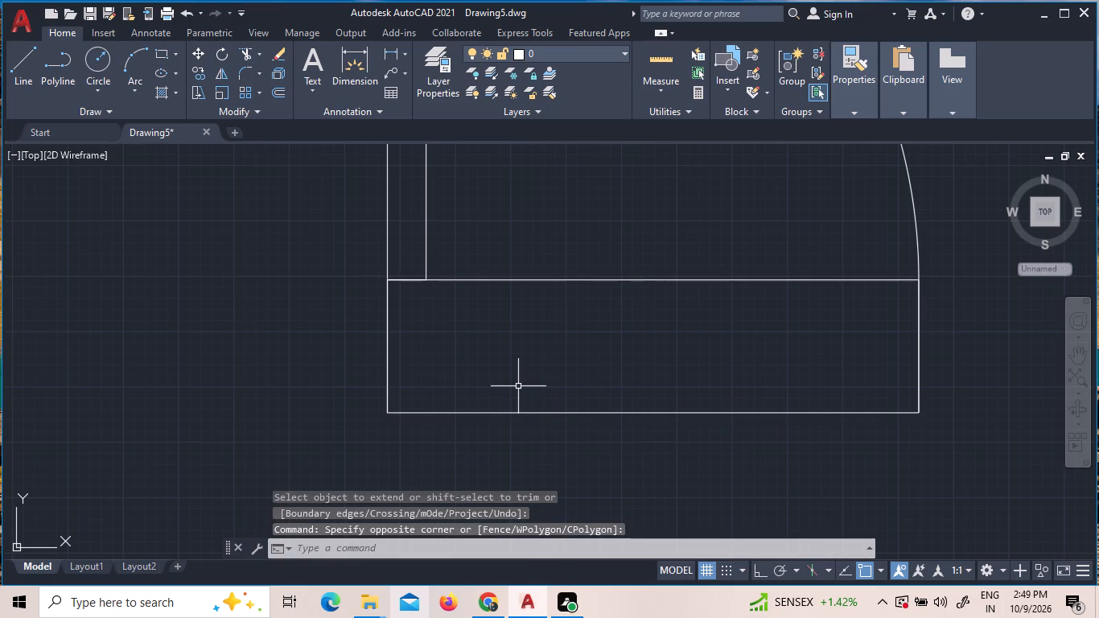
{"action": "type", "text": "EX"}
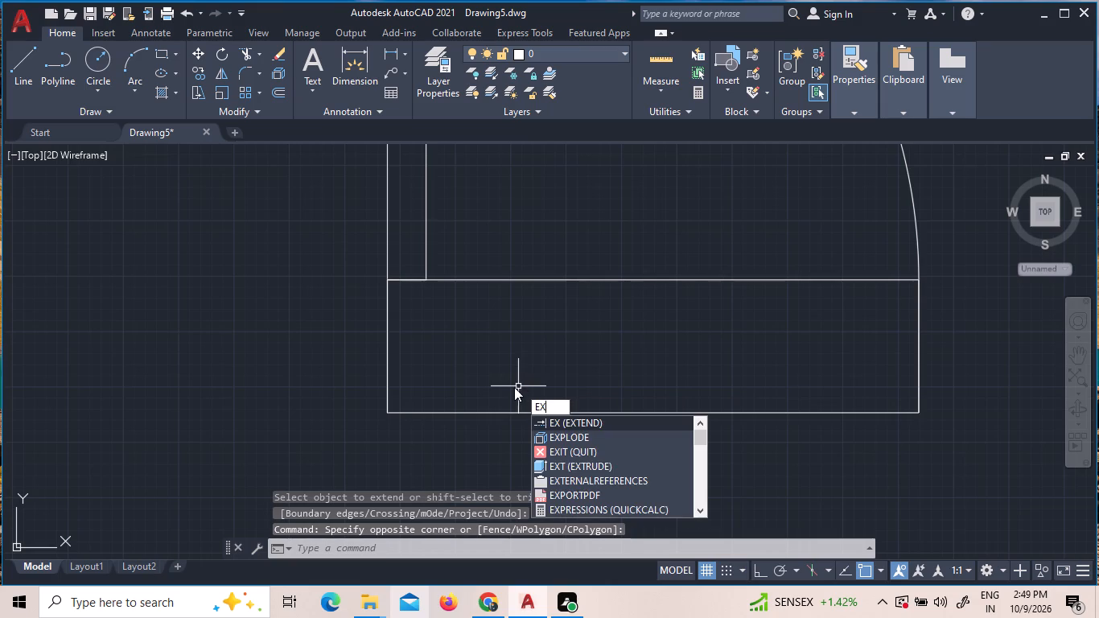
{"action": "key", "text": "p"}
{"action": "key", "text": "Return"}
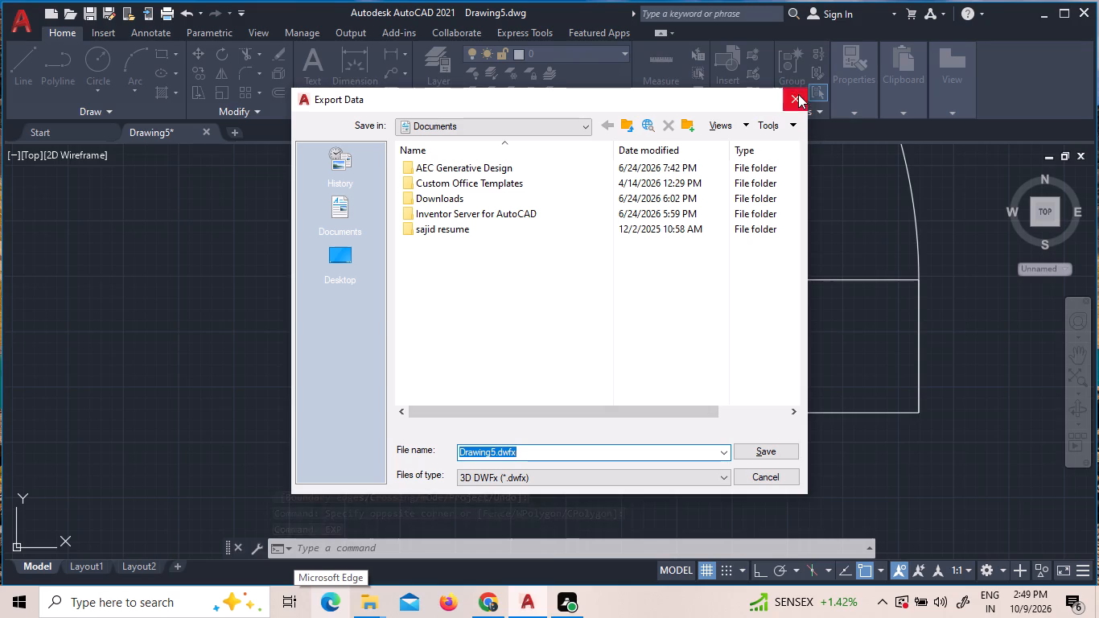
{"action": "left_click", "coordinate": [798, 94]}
Explode the 2' by 6" rectangle below the door leaf into separate lines.
{"action": "type", "text": "EX"}
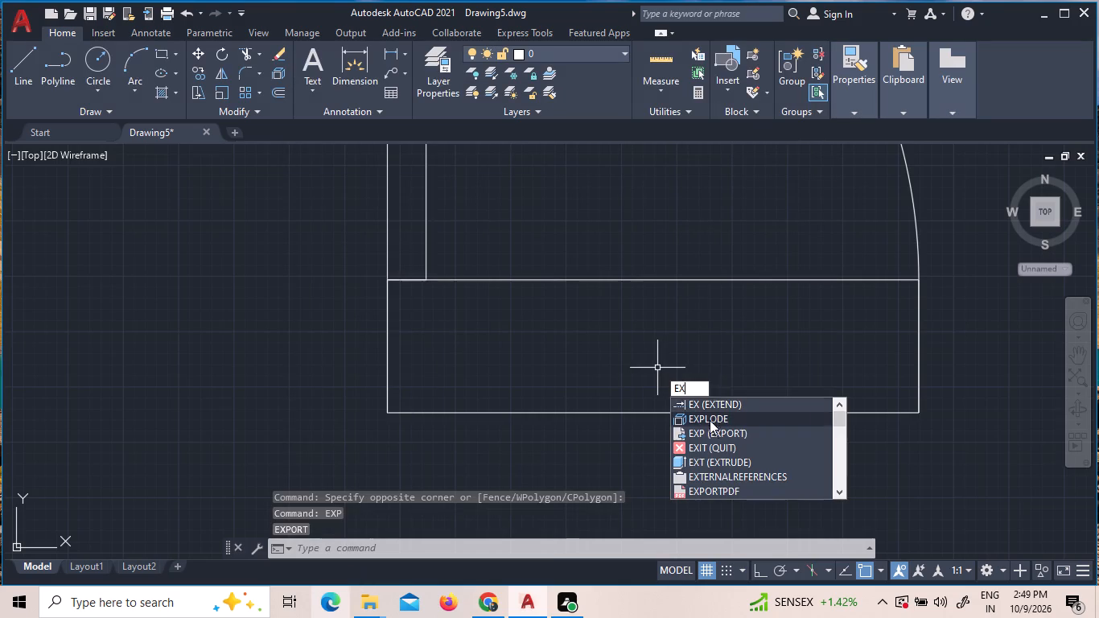
{"action": "left_click", "coordinate": [712, 423]}
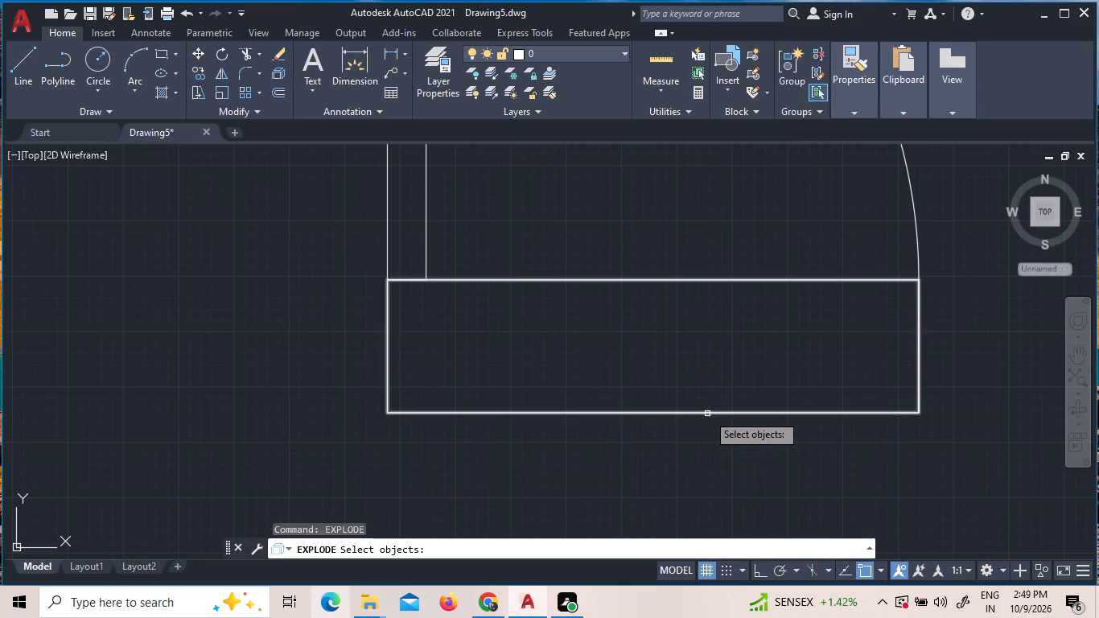
{"action": "left_click", "coordinate": [707, 414]}
{"action": "key", "text": "Return"}
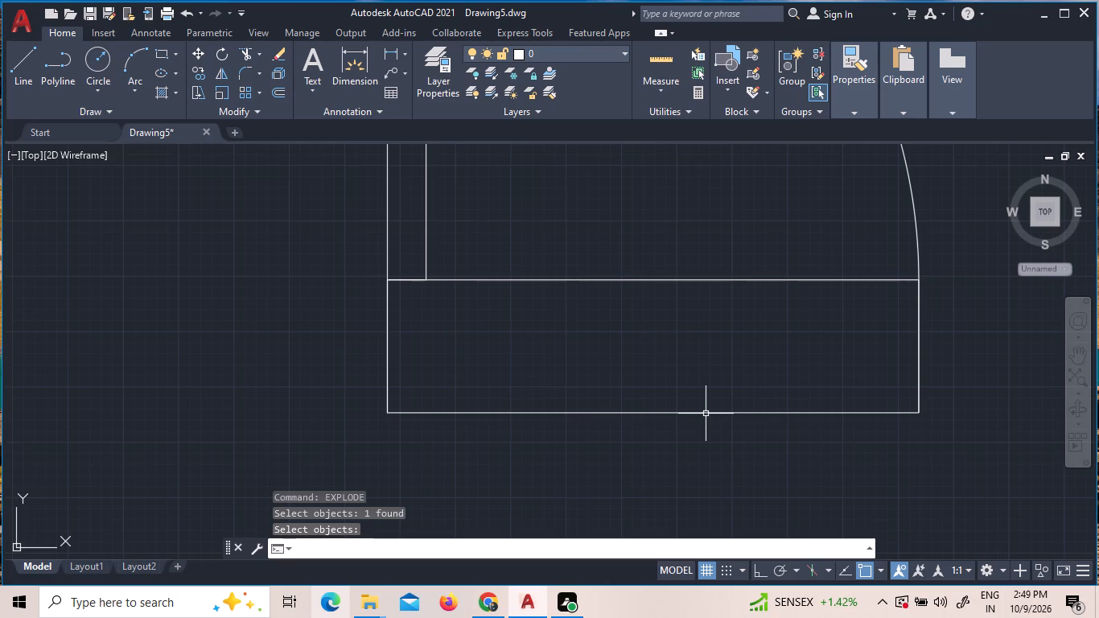
{"action": "left_click", "coordinate": [706, 412]}
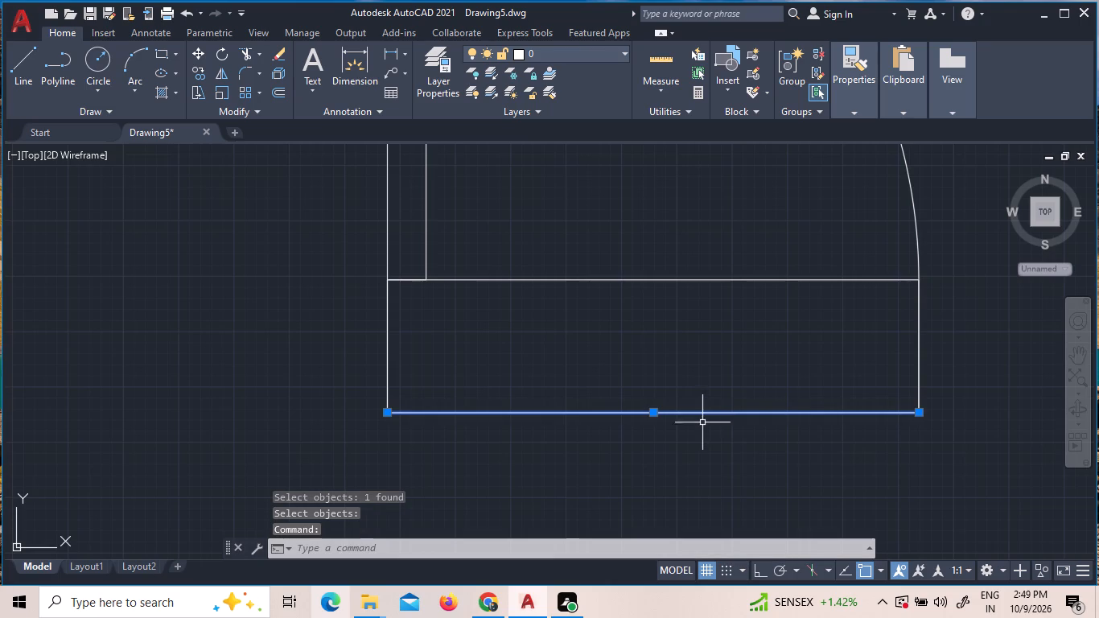
{"action": "key", "text": "Escape"}
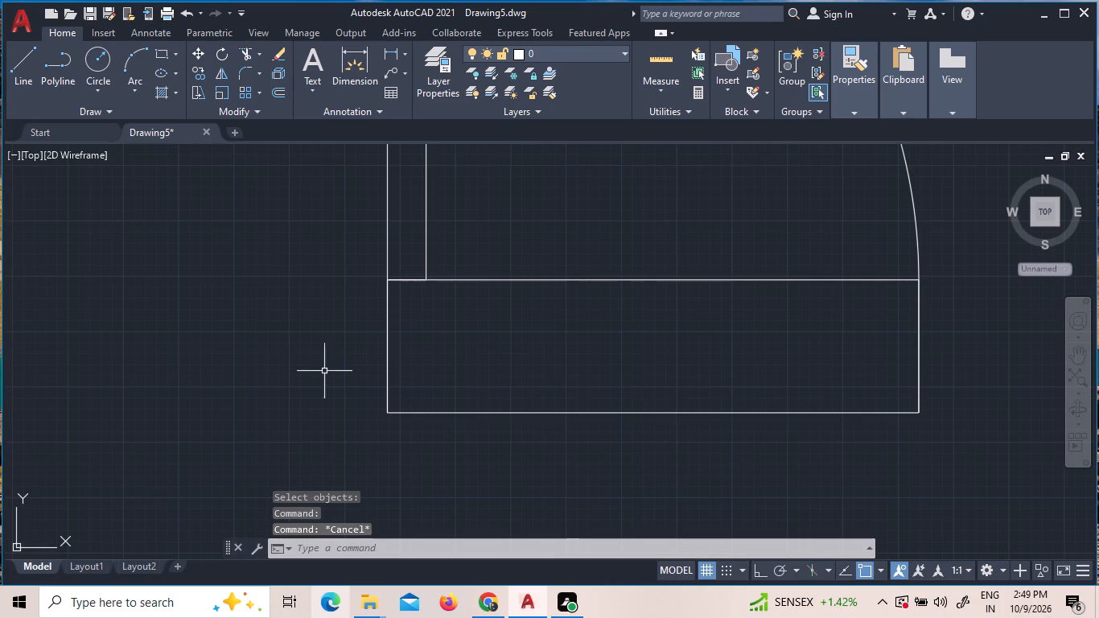
{"action": "left_click", "coordinate": [388, 367]}
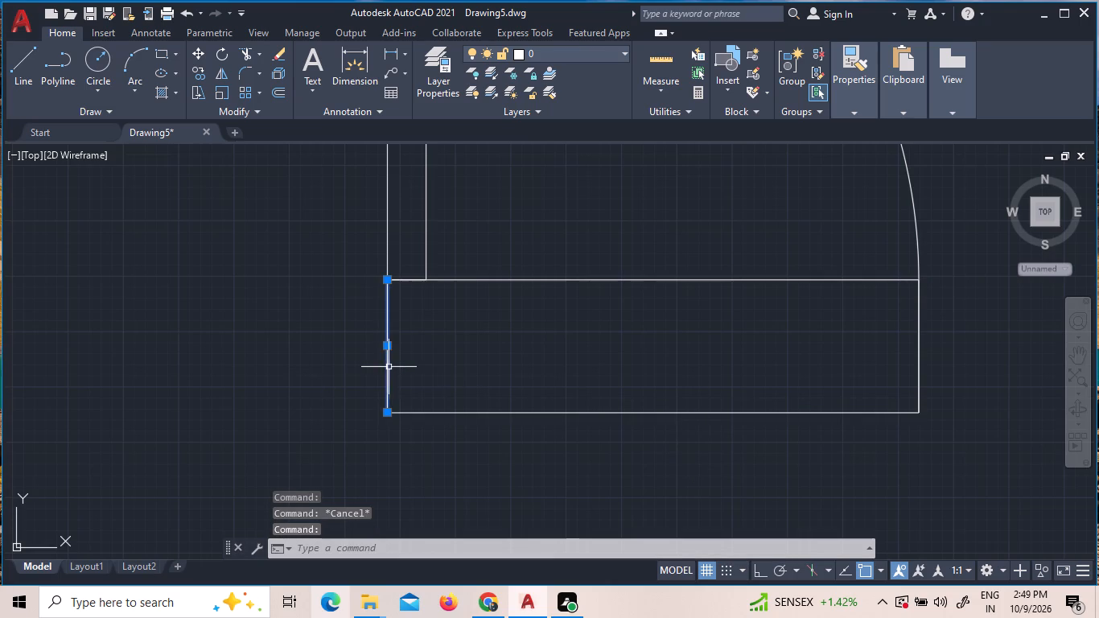
{"action": "key", "text": "Escape"}
Offset both short edges of the exploded rectangle outward by 5", one on each side.
{"action": "key", "text": "o"}
{"action": "key", "text": "Return"}
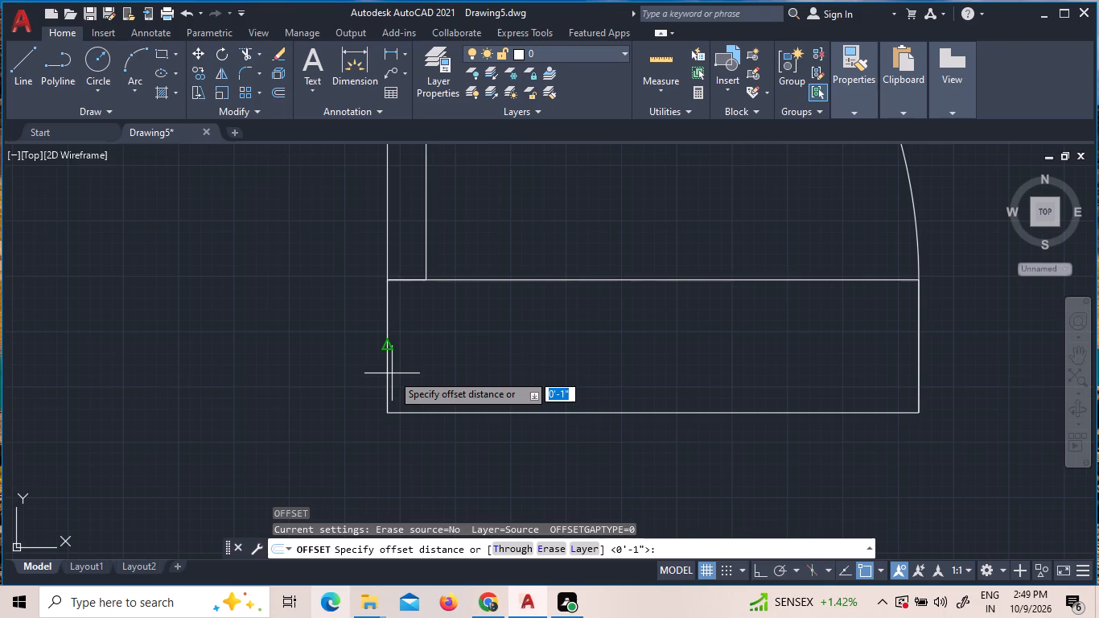
{"action": "type", "text": "5\""}
{"action": "key", "text": "Return"}
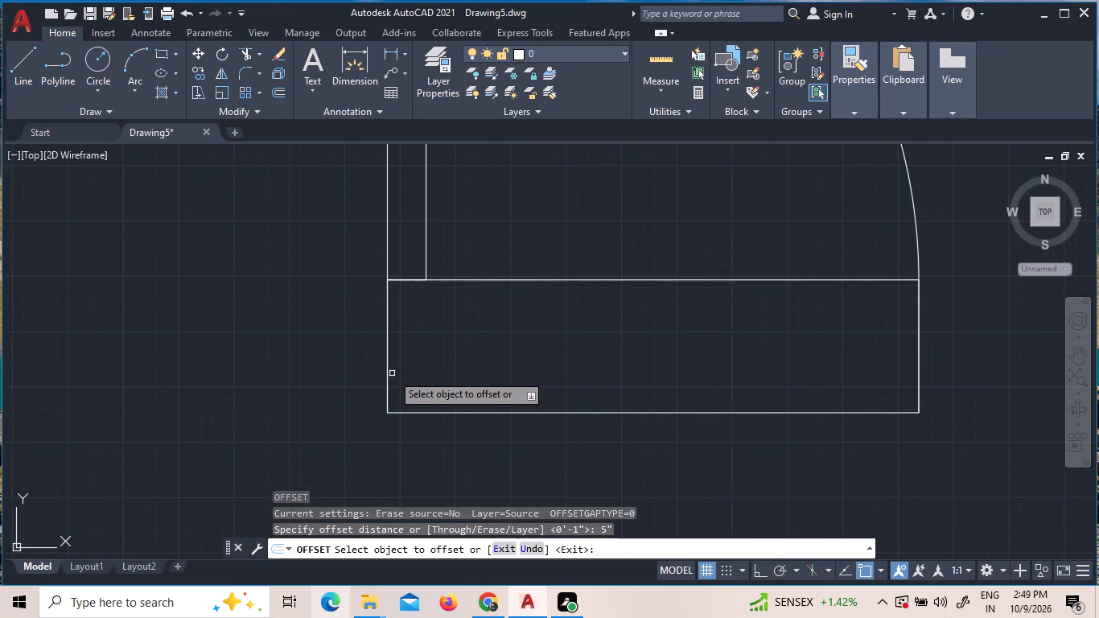
{"action": "left_click", "coordinate": [388, 378]}
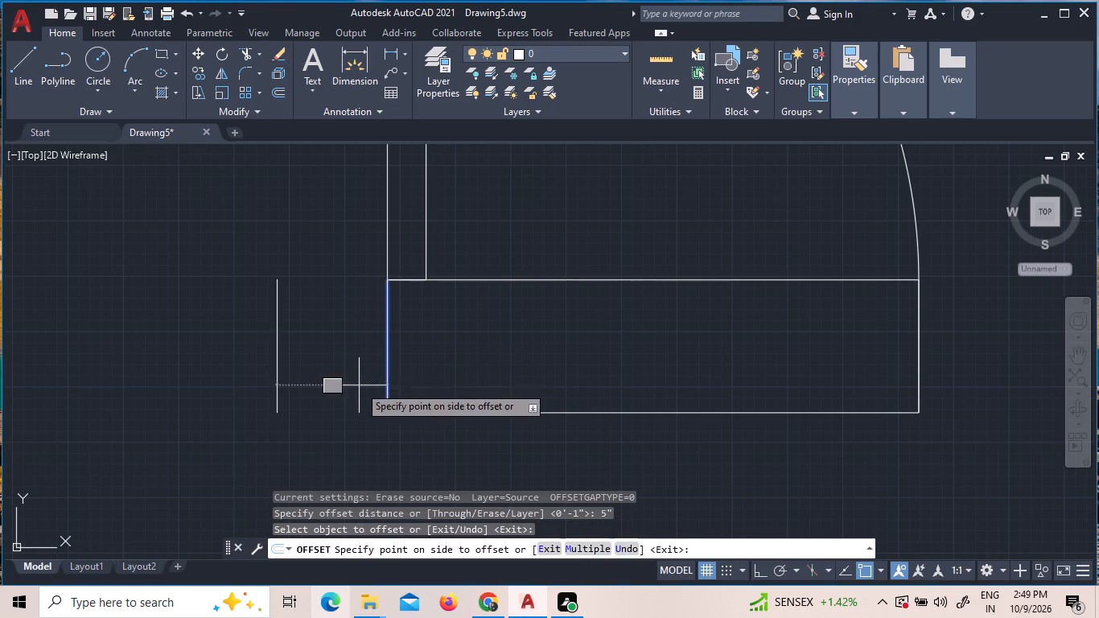
{"action": "left_click", "coordinate": [354, 383]}
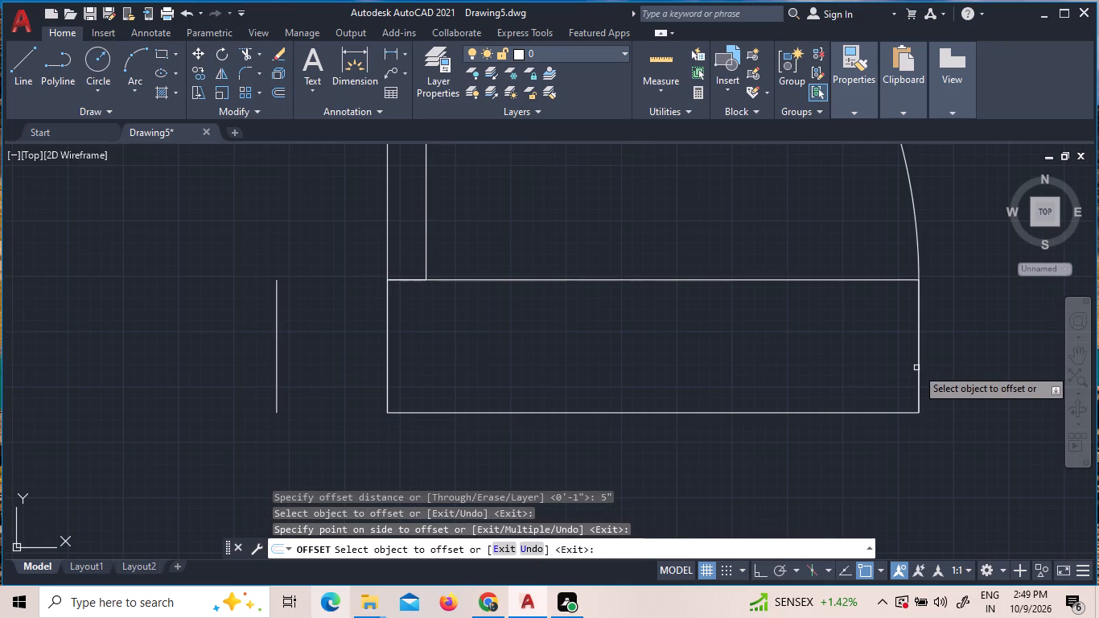
{"action": "left_click", "coordinate": [918, 366]}
{"action": "left_click", "coordinate": [960, 362]}
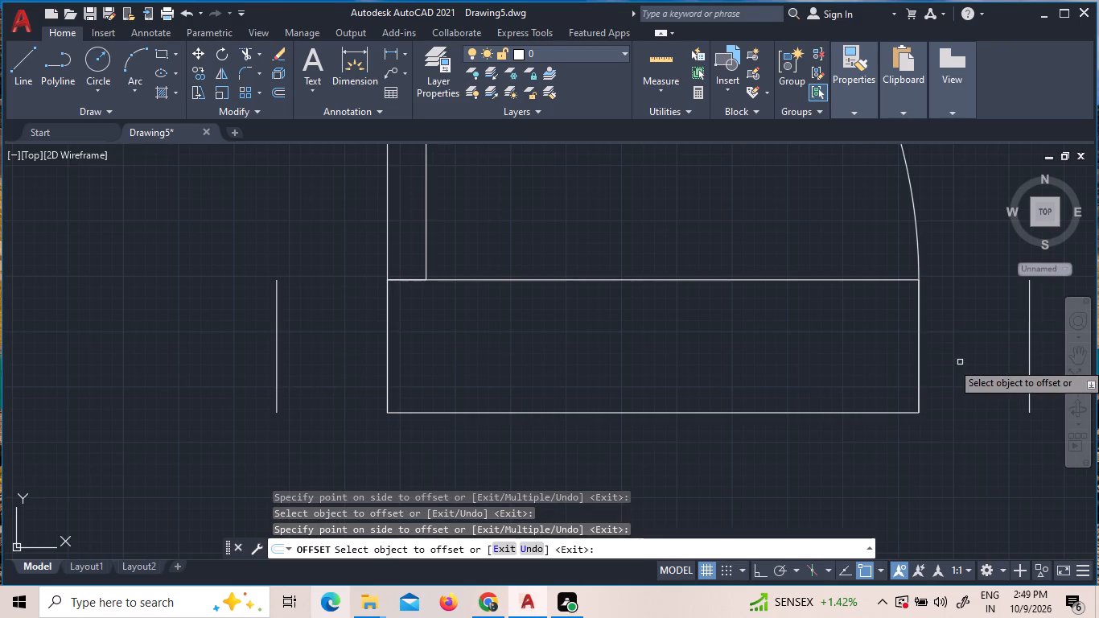
{"action": "key", "text": "Escape"}
Extend the rectangle's upper and lower lines on both sides to meet the two offset lines.
{"action": "key", "text": "e"}
{"action": "type", "text": "X"}
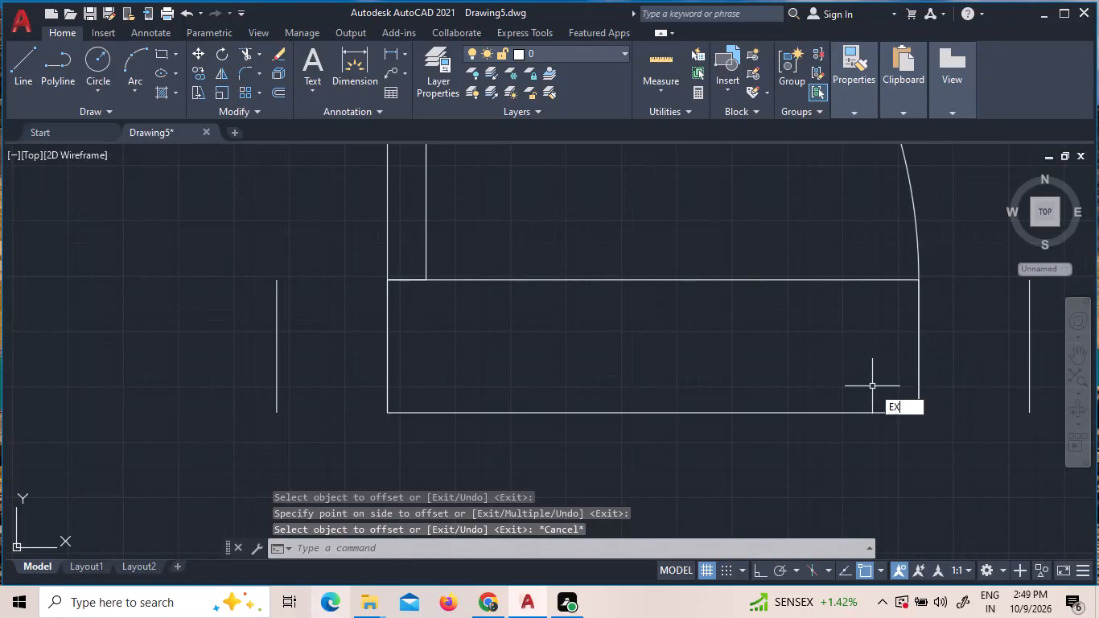
{"action": "key", "text": "space"}
{"action": "key", "text": "space"}
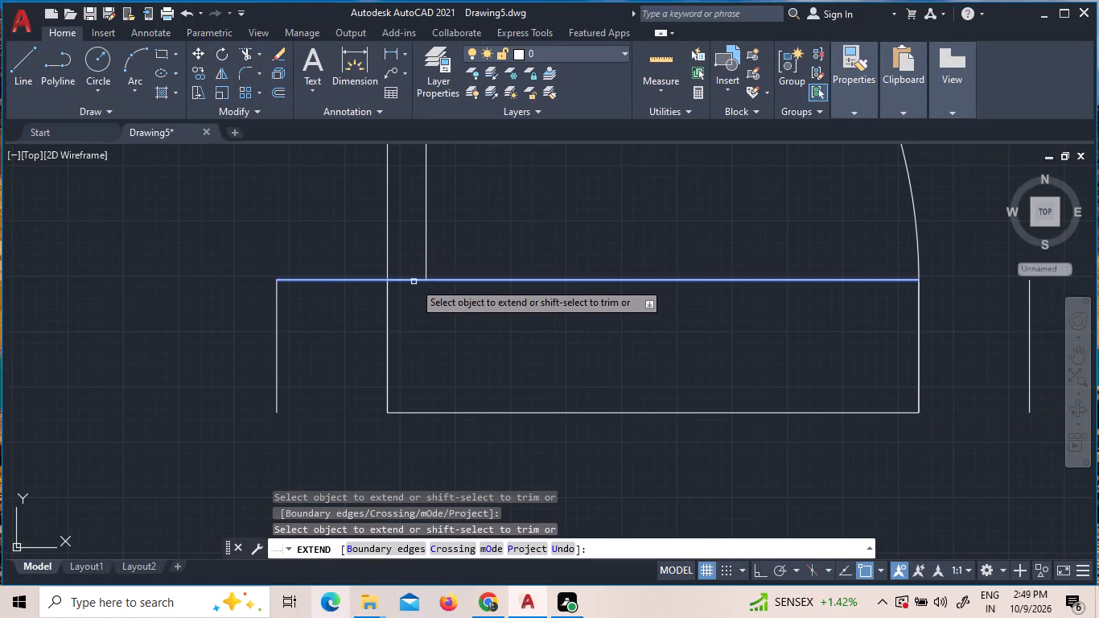
{"action": "left_click", "coordinate": [414, 282]}
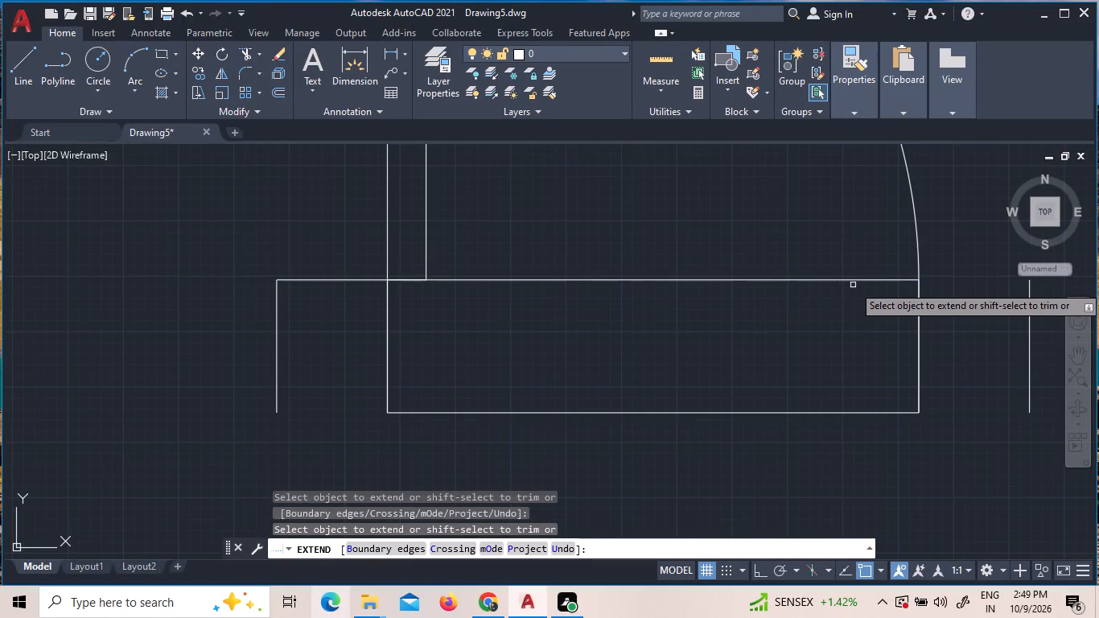
{"action": "left_click", "coordinate": [870, 278]}
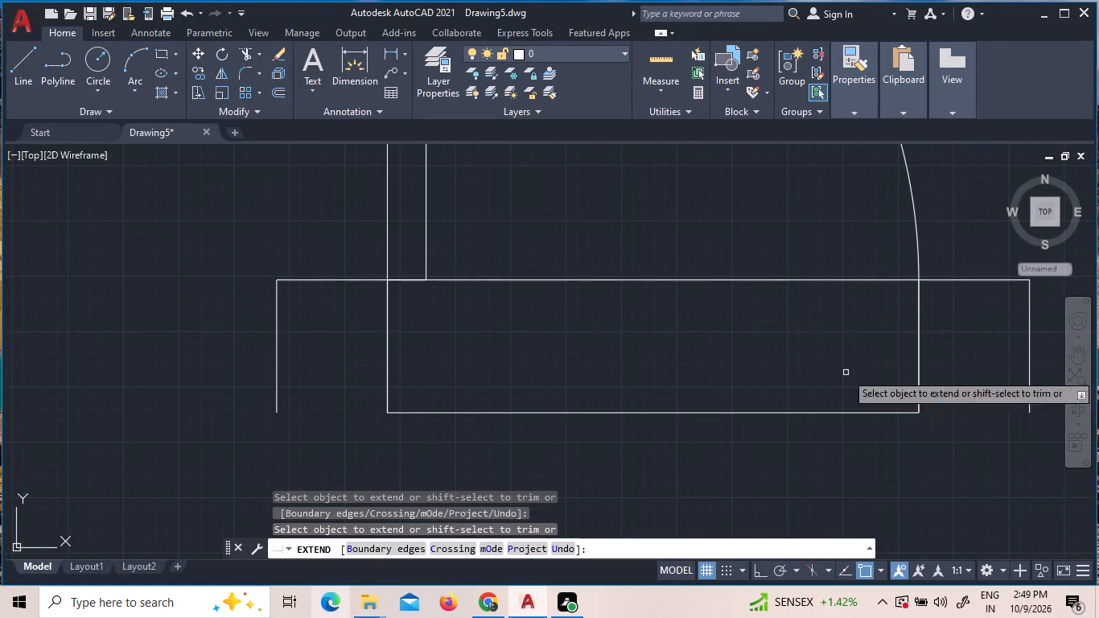
{"action": "left_click", "coordinate": [821, 414]}
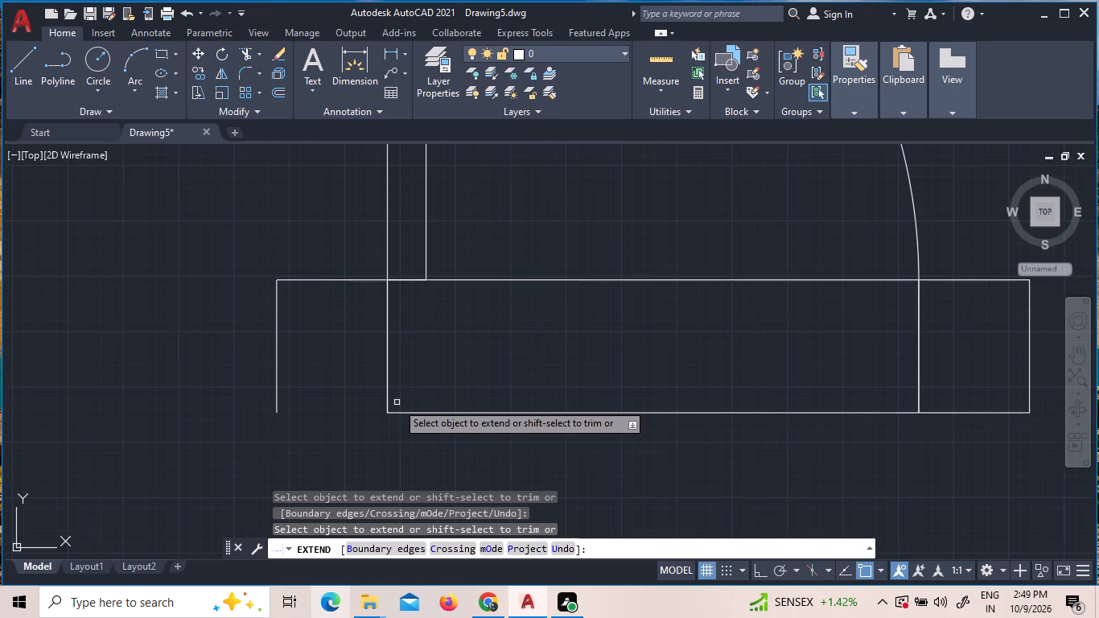
{"action": "left_click", "coordinate": [398, 414]}
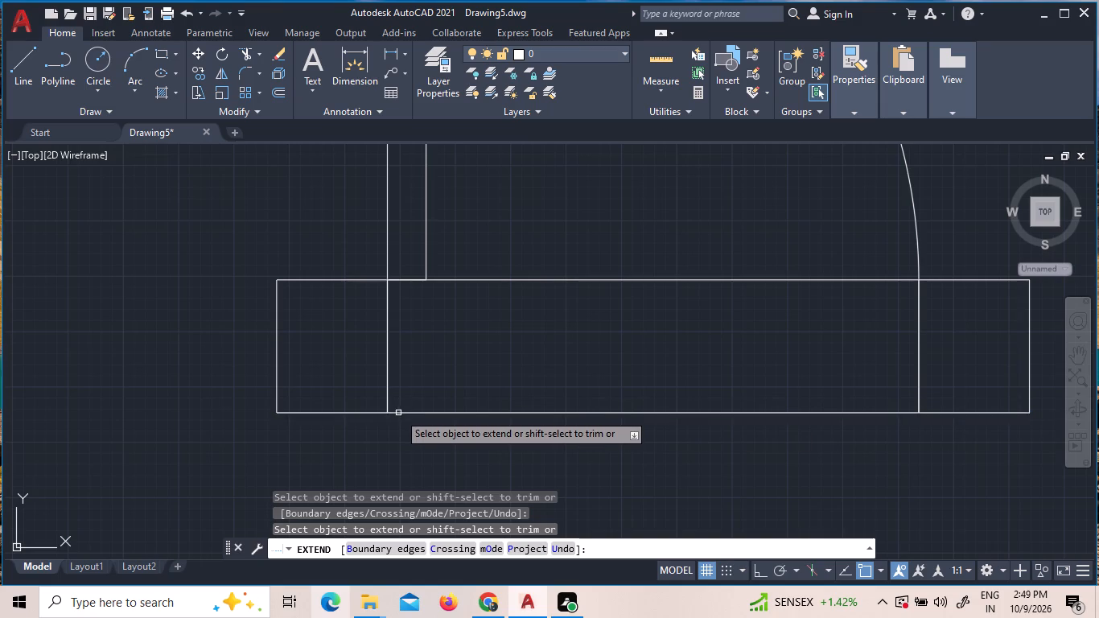
{"action": "key", "text": "Escape"}
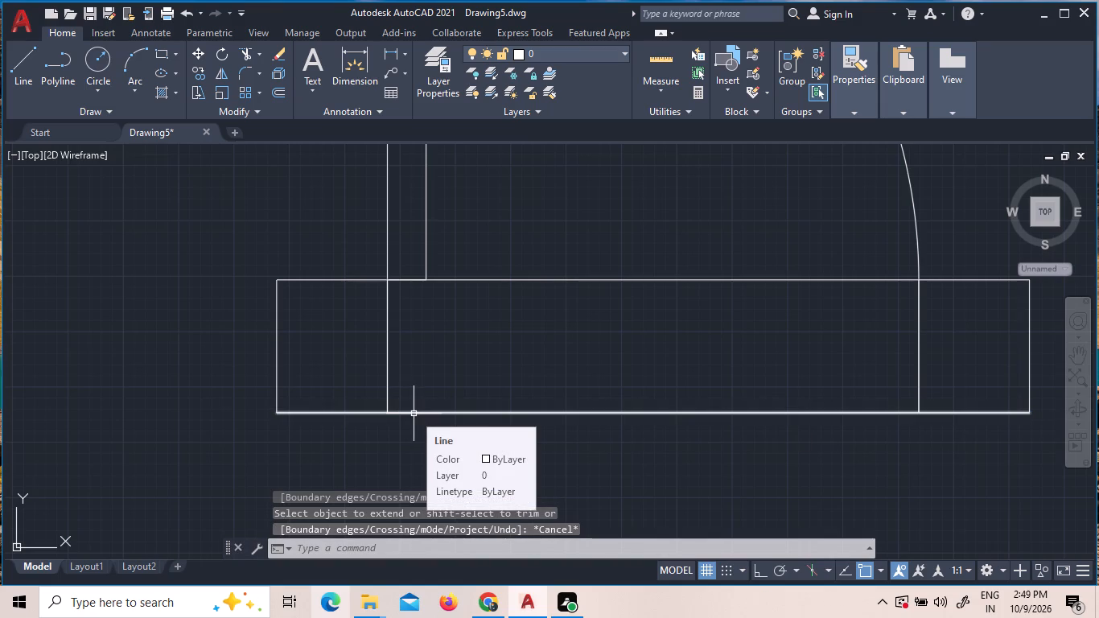
Trim away the two horizontal lines between the door jambs and remove both outer end lines, leaving open wall stubs.
{"action": "type", "text": "TR"}
{"action": "key", "text": "space"}
{"action": "key", "text": "space"}
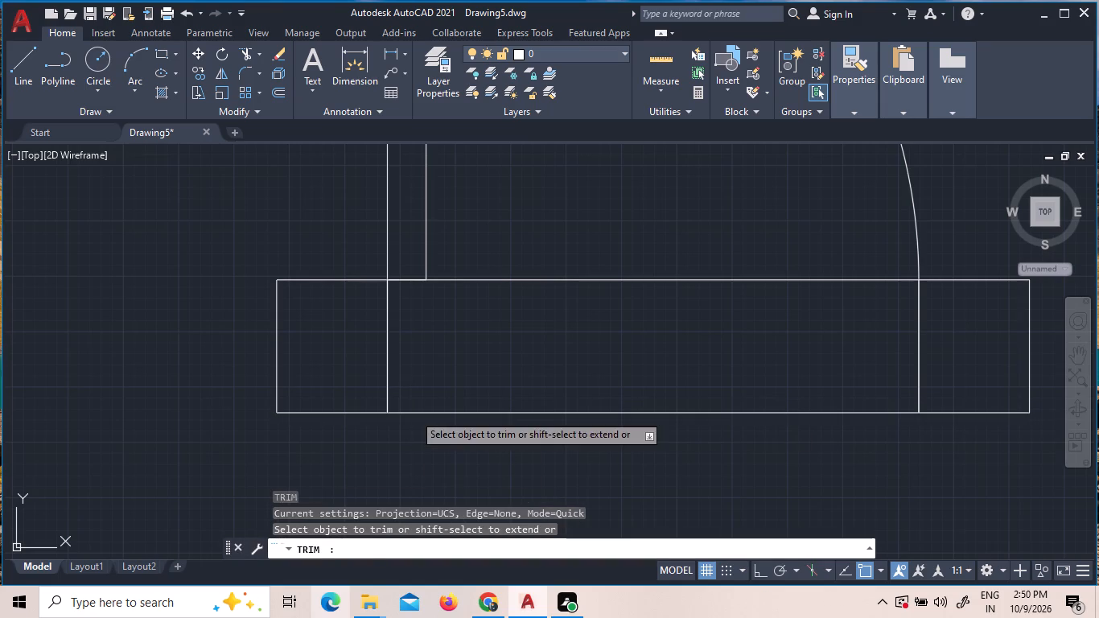
{"action": "left_click_drag", "start_coordinate": [585, 451], "coordinate": [590, 424]}
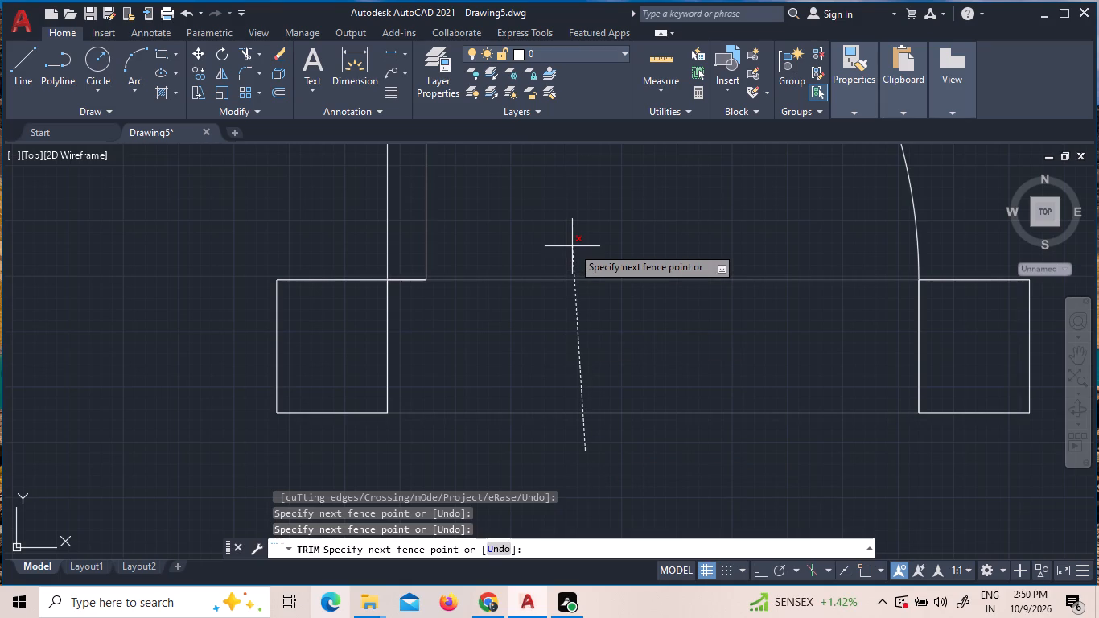
{"action": "left_click", "coordinate": [572, 246]}
{"action": "scroll", "coordinate": [558, 276], "scroll_direction": "down", "scroll_amount": 3}
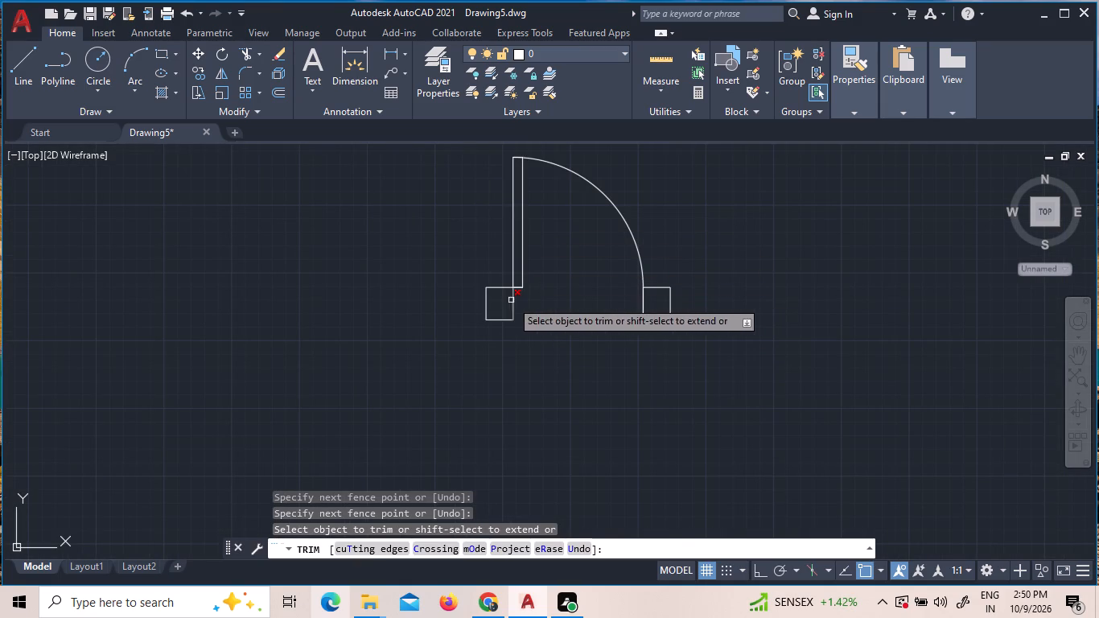
{"action": "left_click", "coordinate": [488, 301]}
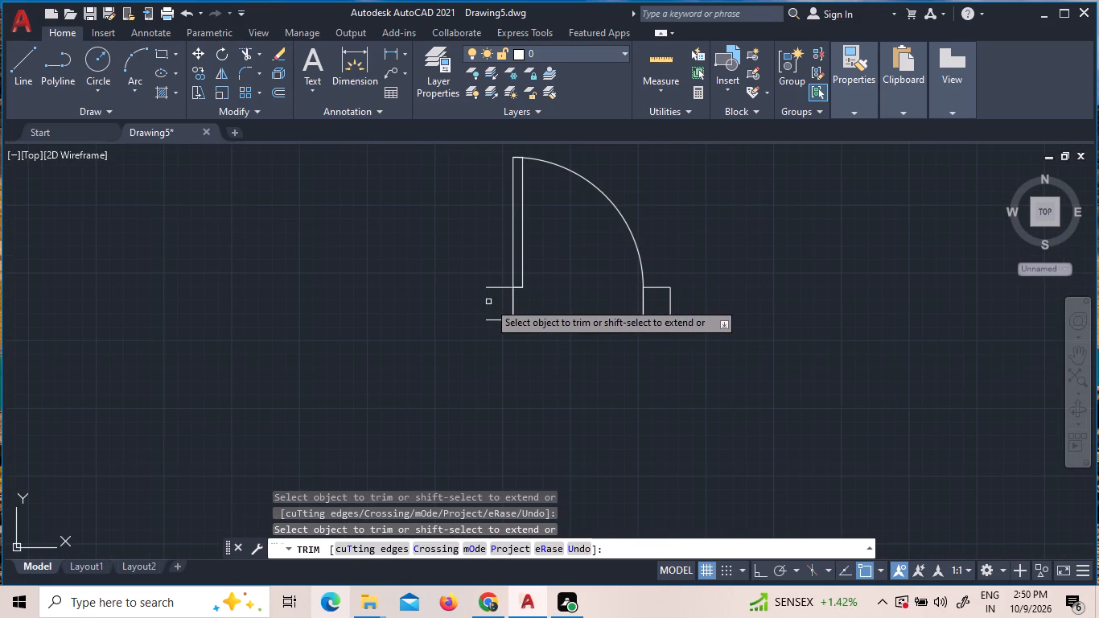
{"action": "left_click", "coordinate": [671, 307]}
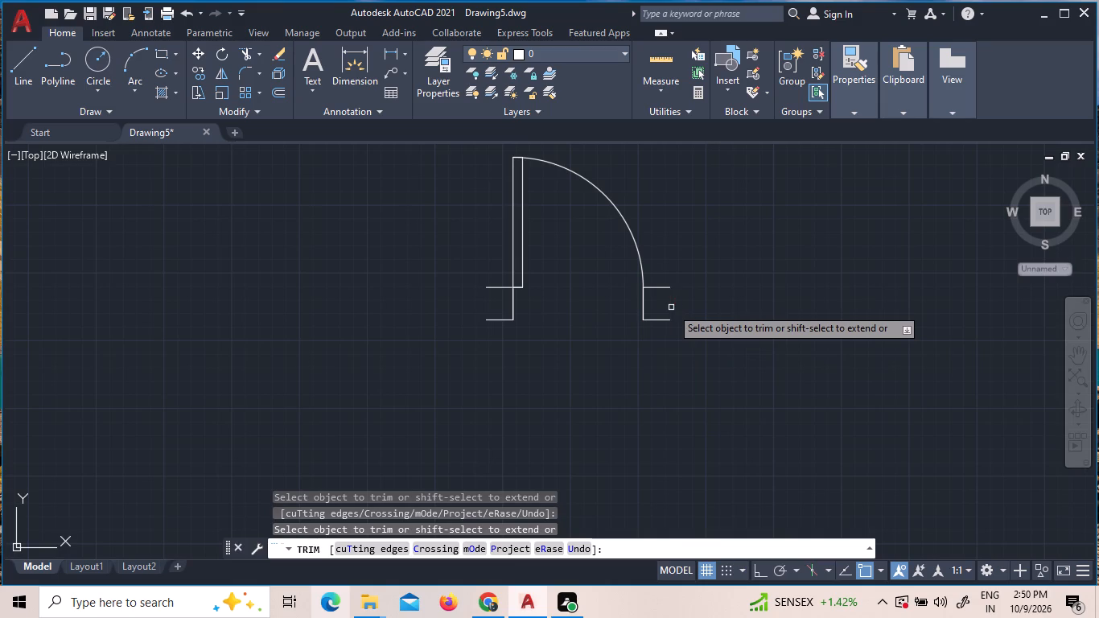
Trim the top wall's inner line where the outer side walls of the three toilets meet it.
{"action": "scroll", "coordinate": [702, 300], "scroll_direction": "down", "scroll_amount": 3}
{"action": "middle_click_drag", "start_coordinate": [805, 321], "coordinate": [446, 315]}
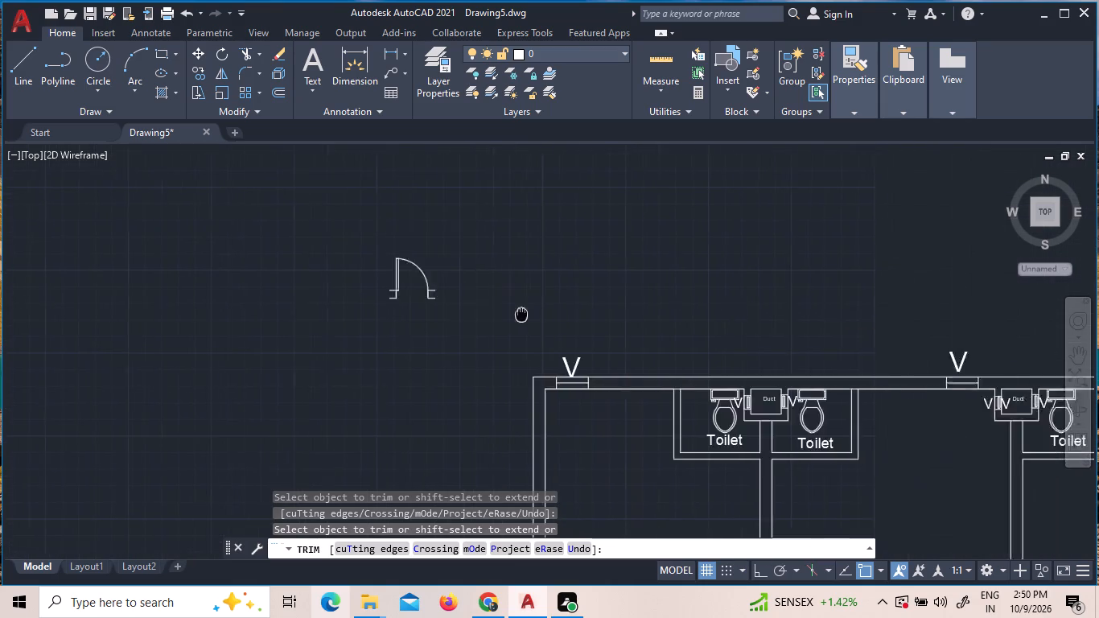
{"action": "middle_click_drag", "start_coordinate": [446, 315], "coordinate": [171, 313]}
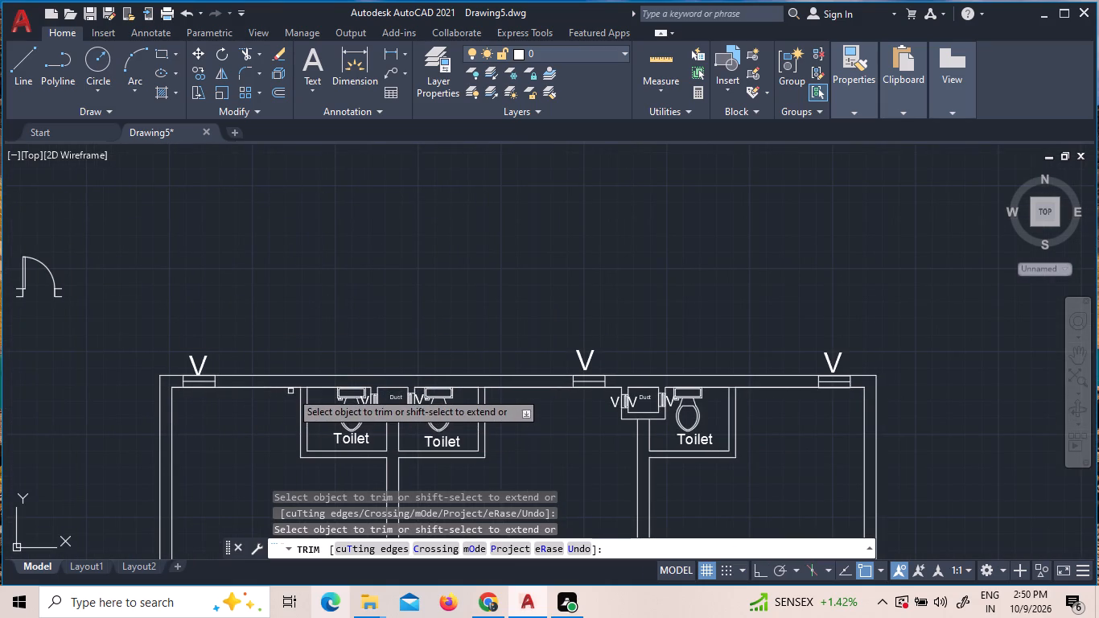
{"action": "scroll", "coordinate": [290, 391], "scroll_direction": "up", "scroll_amount": 3}
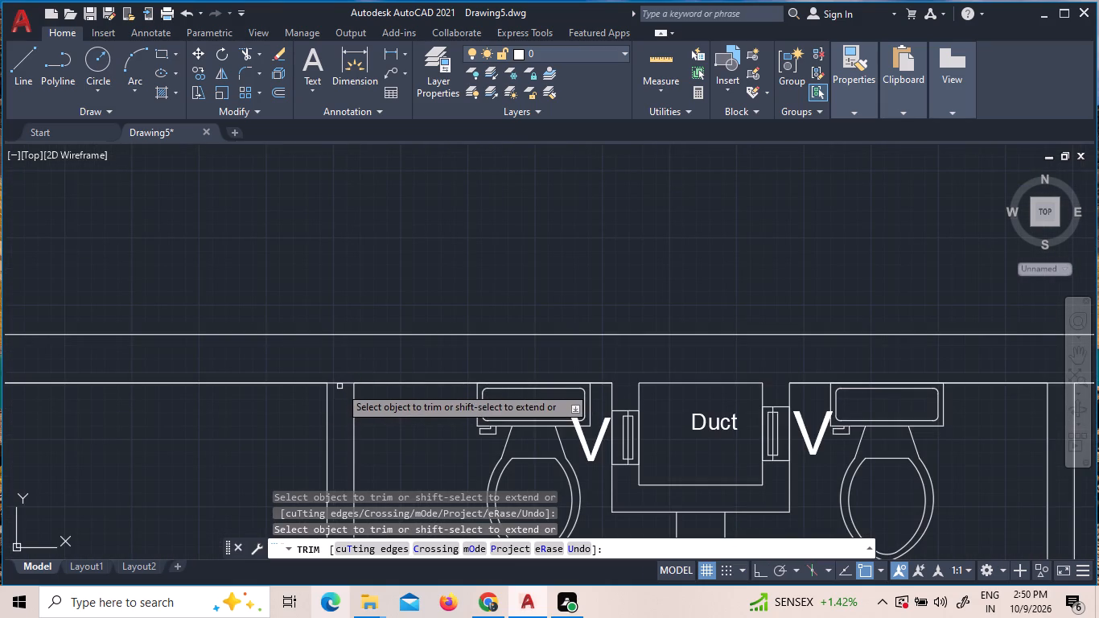
{"action": "left_click", "coordinate": [340, 383]}
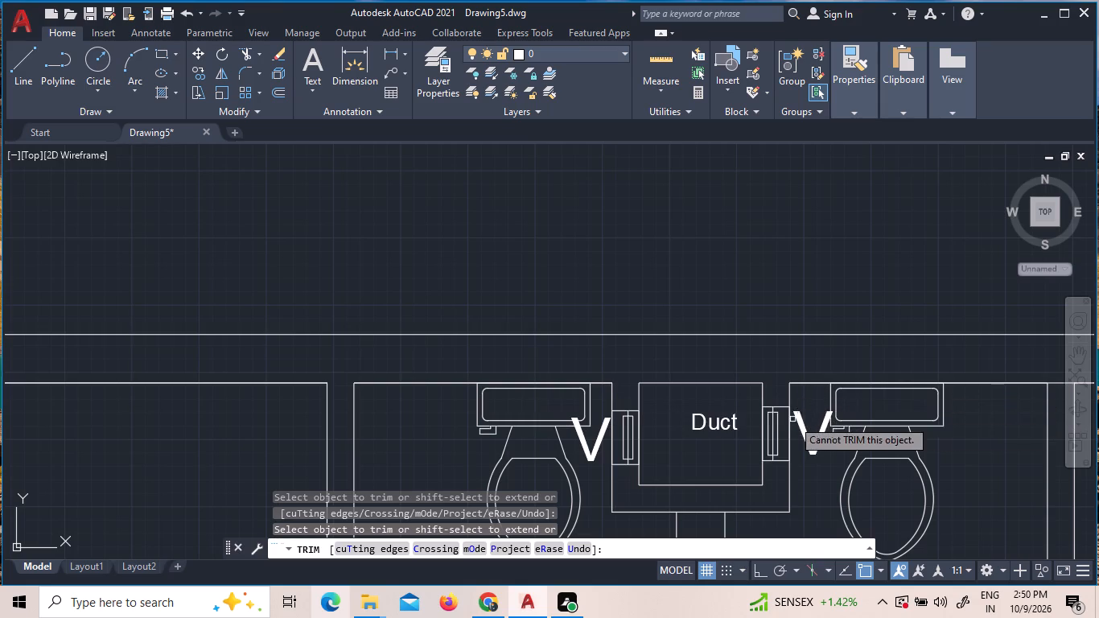
{"action": "scroll", "coordinate": [792, 419], "scroll_direction": "down", "scroll_amount": 2}
{"action": "scroll", "coordinate": [900, 407], "scroll_direction": "up", "scroll_amount": 3}
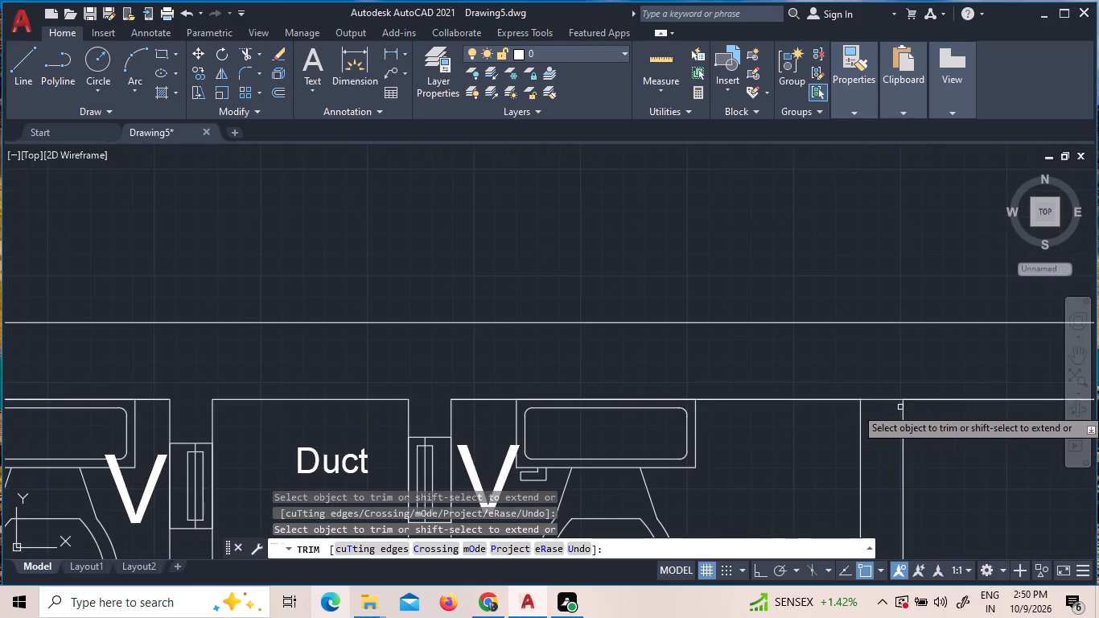
{"action": "left_click", "coordinate": [891, 401]}
{"action": "scroll", "coordinate": [786, 440], "scroll_direction": "down", "scroll_amount": 1}
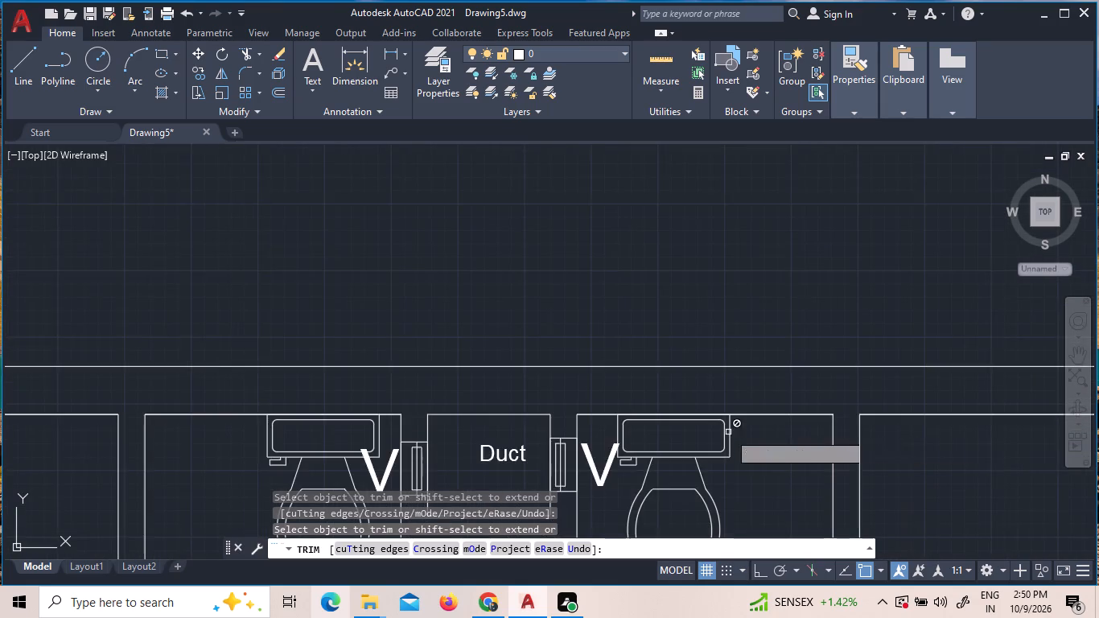
{"action": "scroll", "coordinate": [694, 433], "scroll_direction": "down", "scroll_amount": 3}
{"action": "scroll", "coordinate": [1009, 440], "scroll_direction": "up", "scroll_amount": 2}
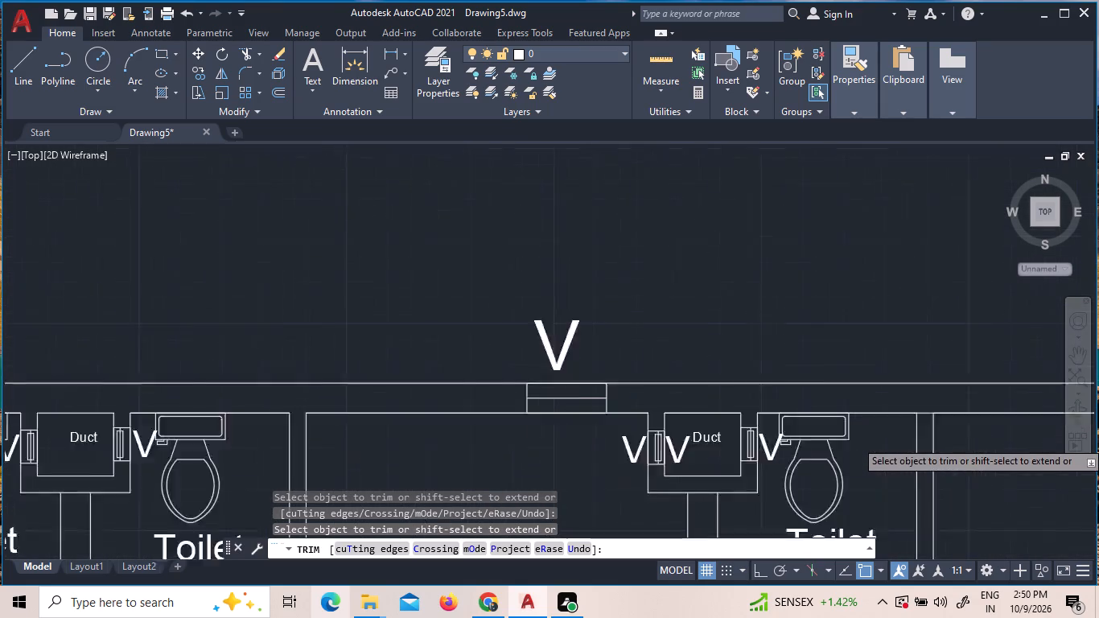
{"action": "scroll", "coordinate": [1009, 440], "scroll_direction": "up", "scroll_amount": 2}
{"action": "left_click", "coordinate": [783, 374]}
{"action": "scroll", "coordinate": [808, 402], "scroll_direction": "down", "scroll_amount": 3}
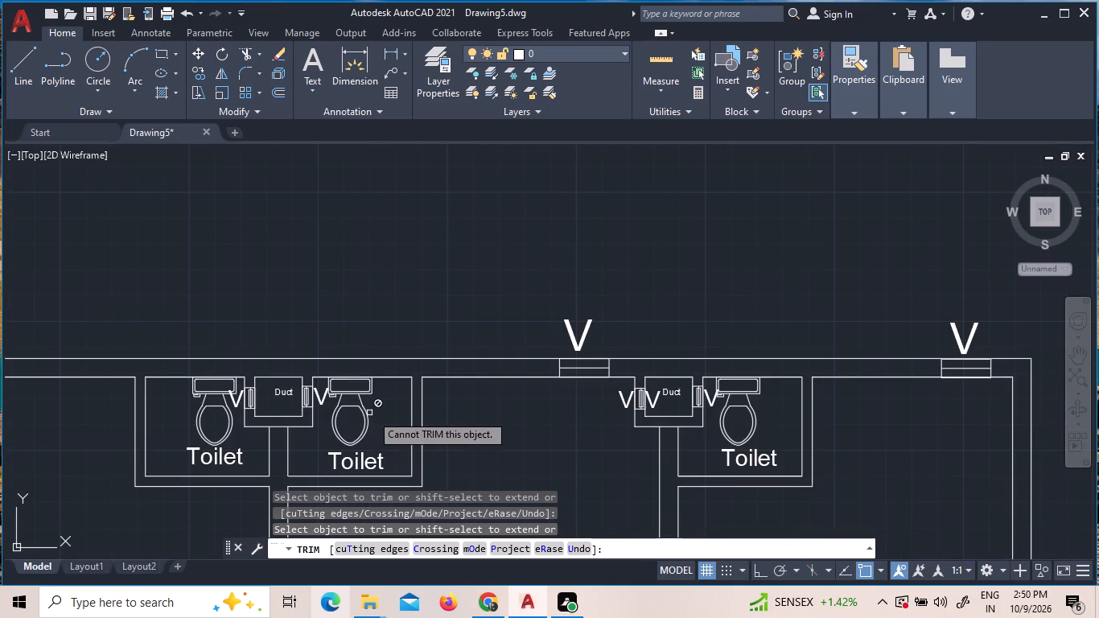
{"action": "key", "text": "Escape"}
Rotate the door symbol and its jamb stubs 270° about the outer lower end of the hinge-side stub.
{"action": "middle_click_drag", "start_coordinate": [408, 431], "coordinate": [584, 428]}
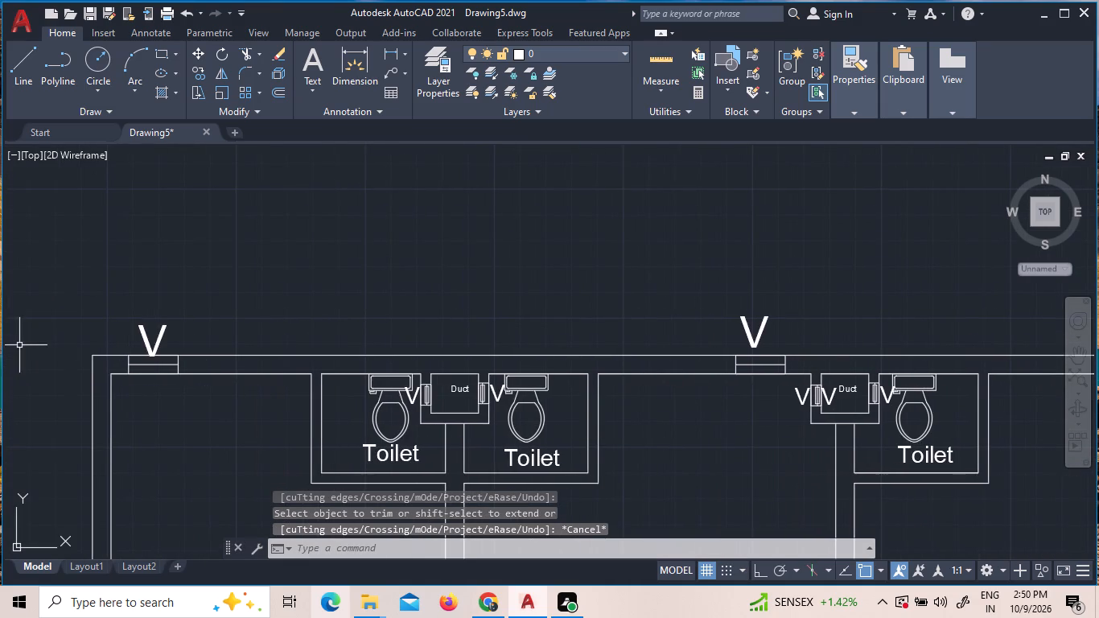
{"action": "middle_click_drag", "start_coordinate": [72, 373], "coordinate": [410, 393]}
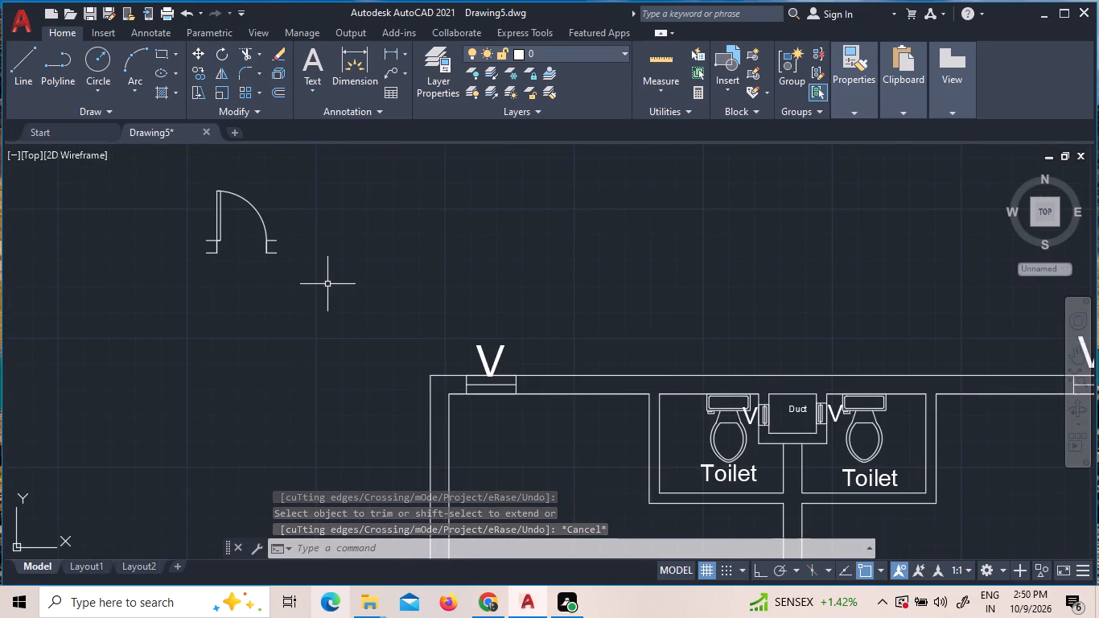
{"action": "left_click", "coordinate": [327, 284]}
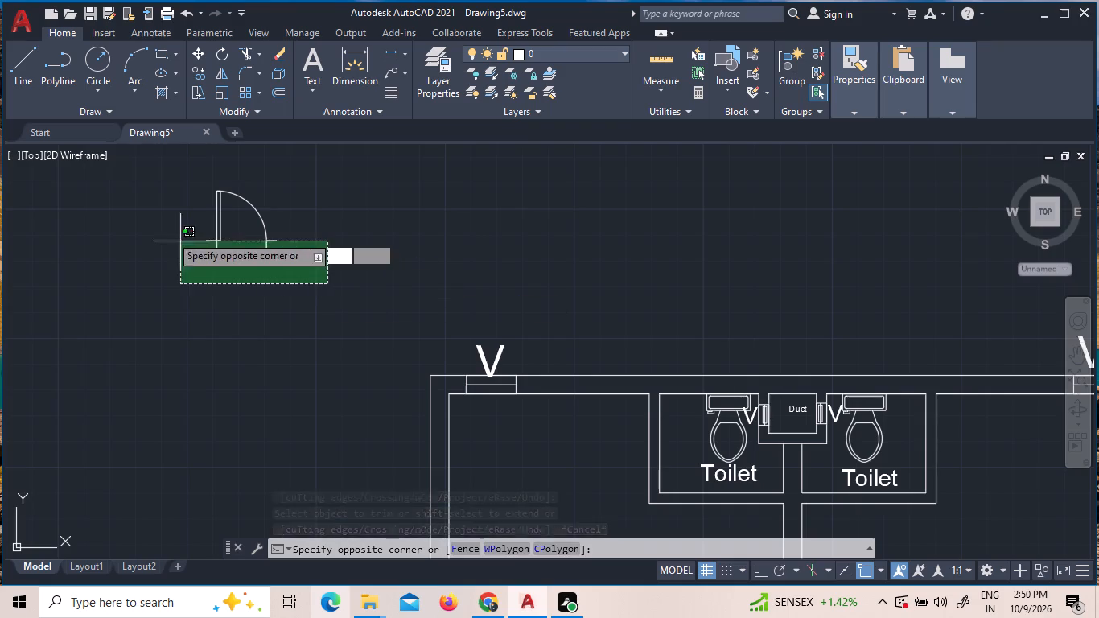
{"action": "left_click", "coordinate": [142, 172]}
{"action": "key", "text": "r"}
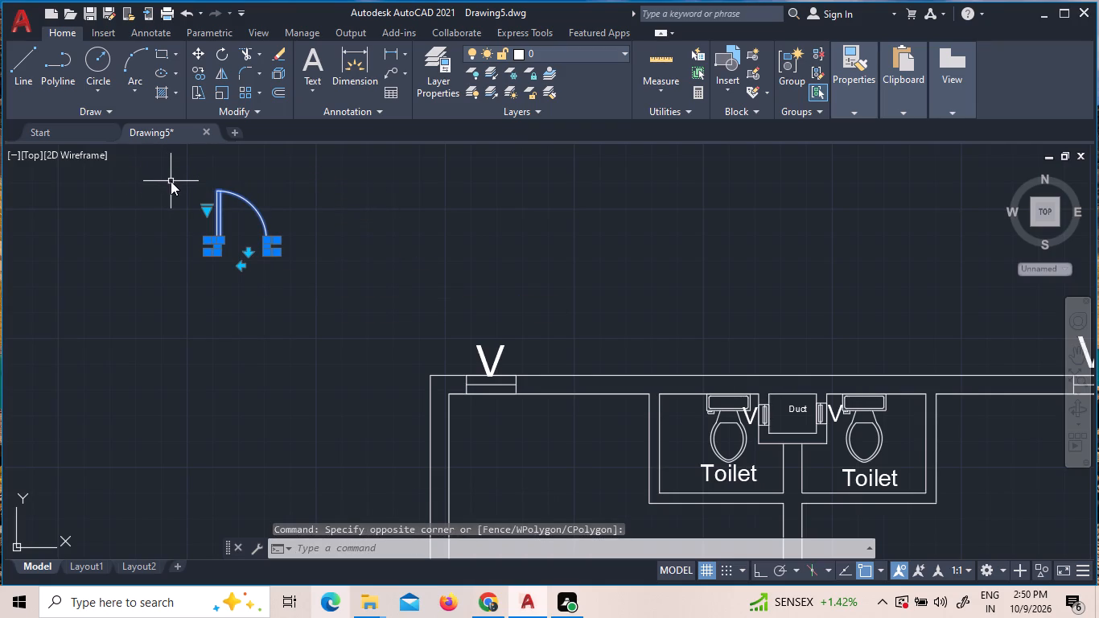
{"action": "key", "text": "o"}
{"action": "key", "text": "Return"}
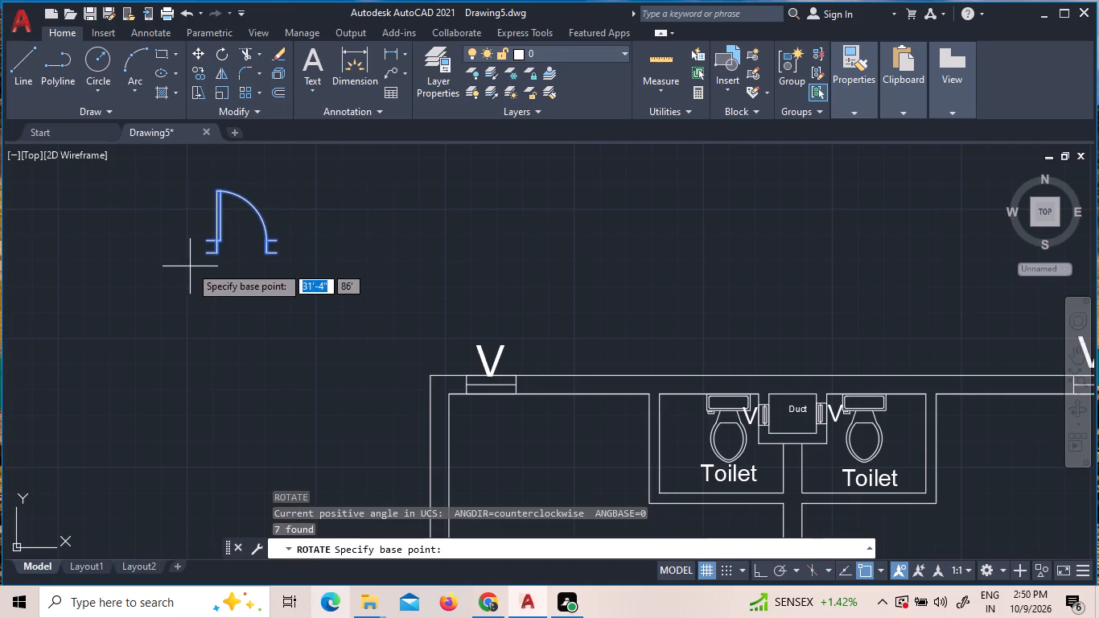
{"action": "left_click", "coordinate": [205, 253]}
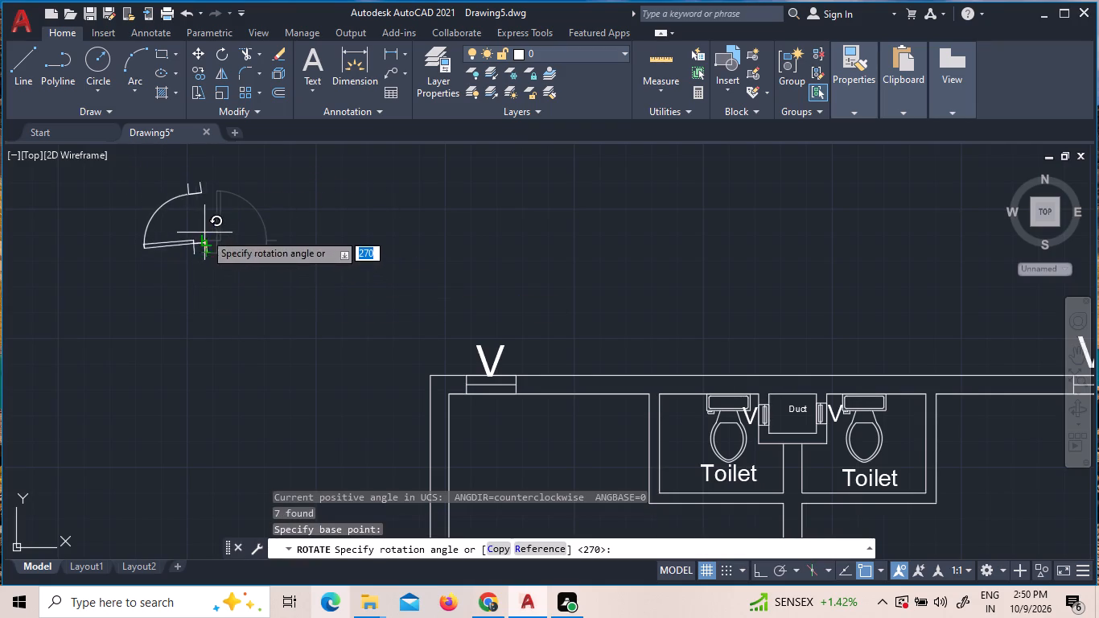
{"action": "key", "text": "F8"}
{"action": "left_click", "coordinate": [186, 359]}
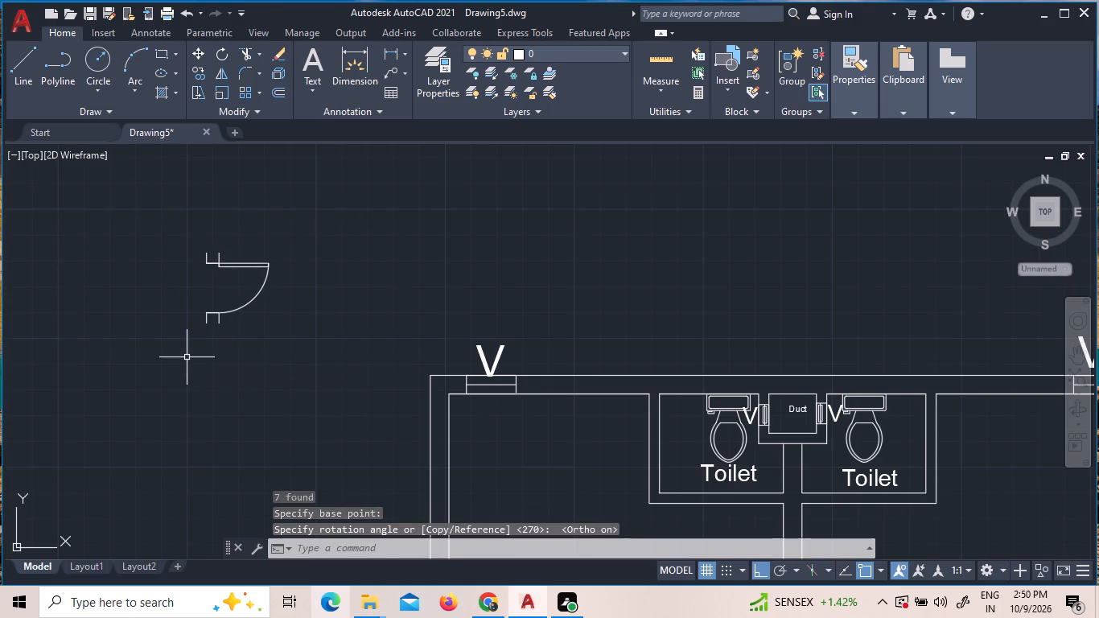
Set the dynamic door block's opening angle to 45°, keeping the door and its jamb stubs selected.
{"action": "left_click", "coordinate": [290, 357]}
{"action": "left_click", "coordinate": [109, 198]}
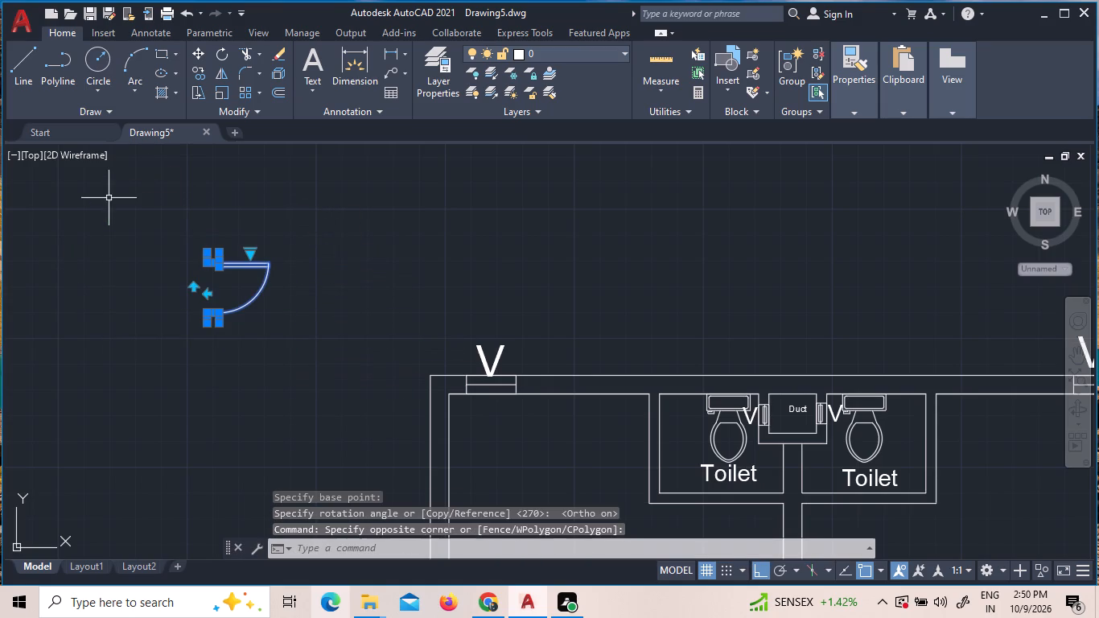
{"action": "scroll", "coordinate": [187, 237], "scroll_direction": "up", "scroll_amount": 1}
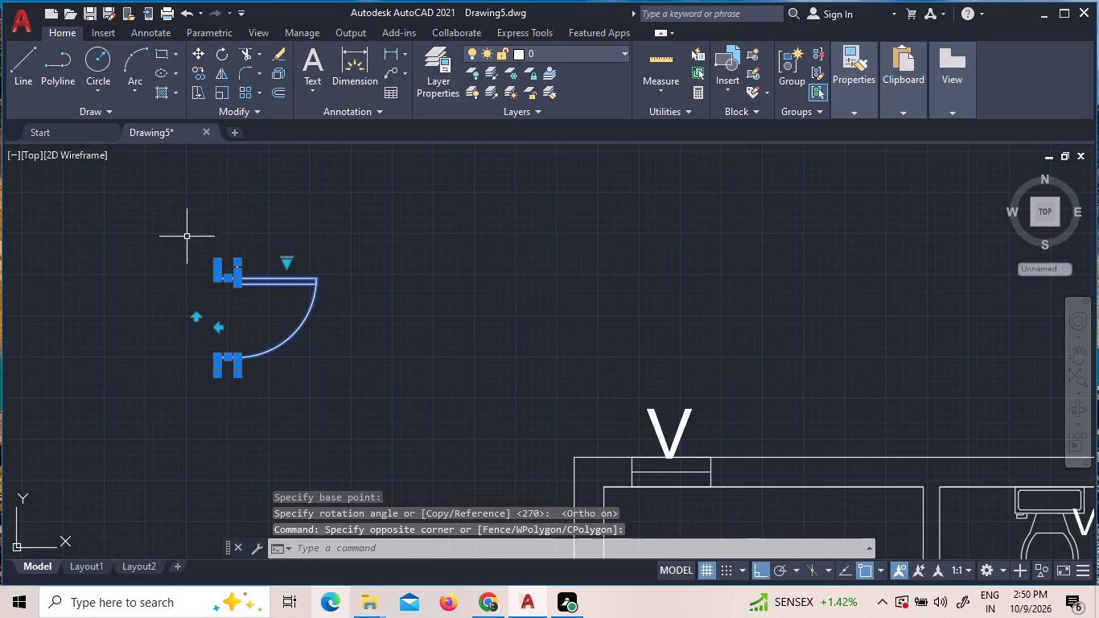
{"action": "scroll", "coordinate": [229, 285], "scroll_direction": "up", "scroll_amount": 2}
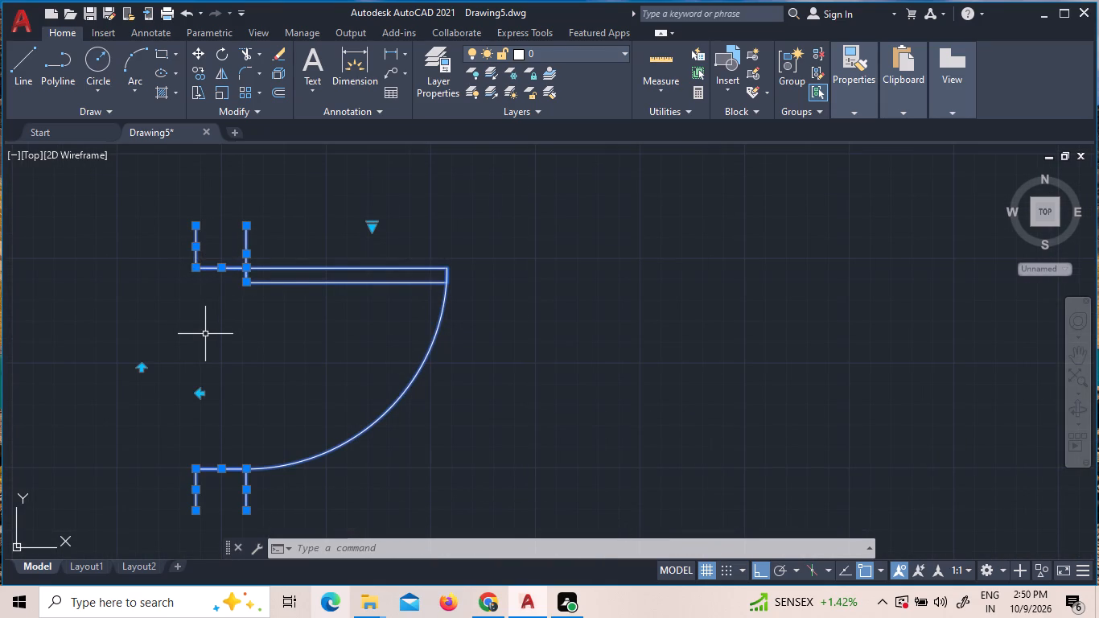
{"action": "left_click", "coordinate": [374, 228]}
{"action": "left_click", "coordinate": [387, 253]}
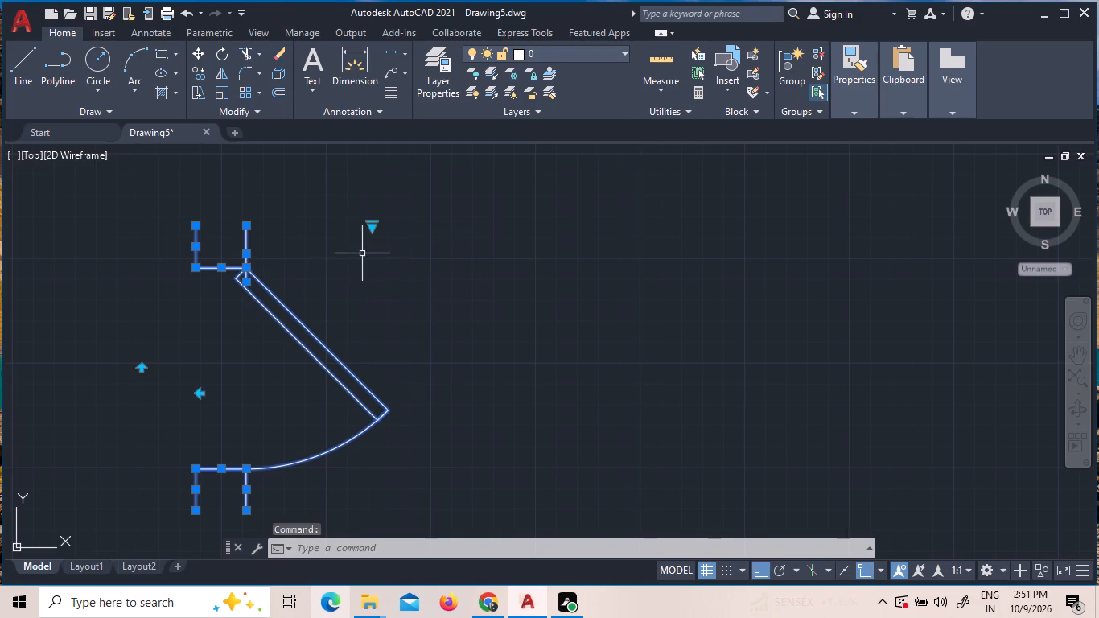
Copy the door with its stubs onto the outer side wall of the first toilet, with ortho and object snap off.
{"action": "right_click", "coordinate": [154, 338]}
{"action": "double_click", "coordinate": [196, 343]}
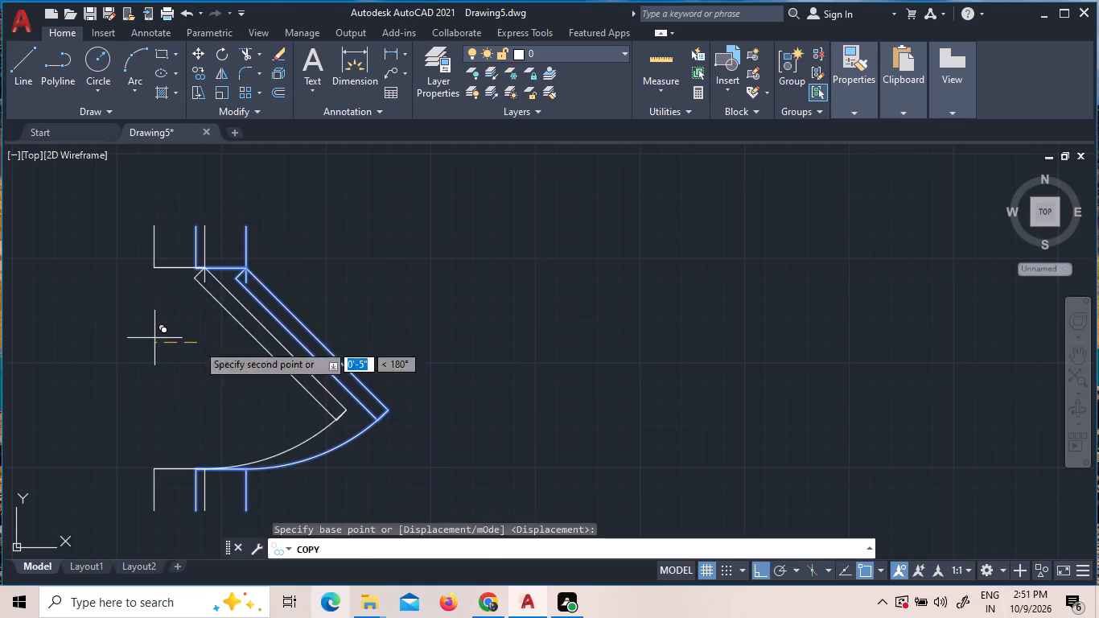
{"action": "scroll", "coordinate": [439, 357], "scroll_direction": "down", "scroll_amount": 4}
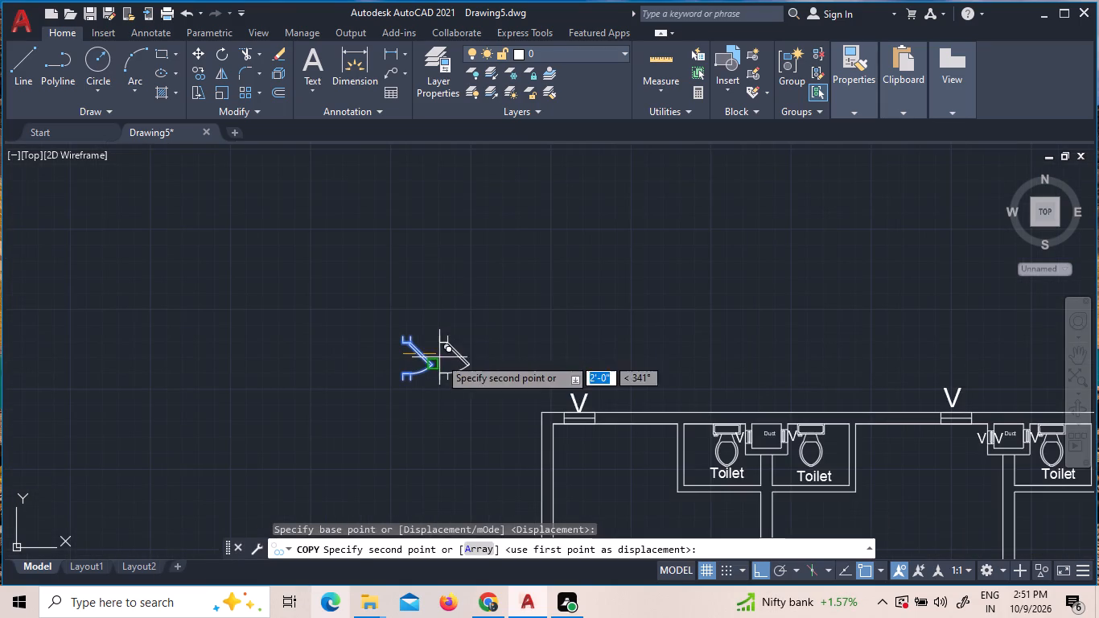
{"action": "key", "text": "F8"}
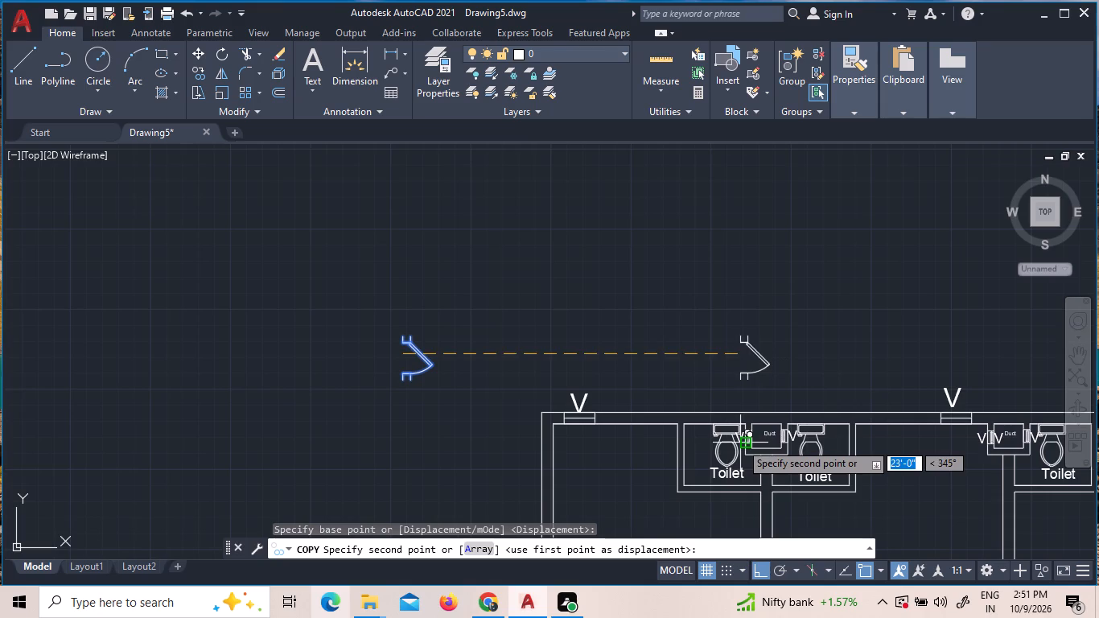
{"action": "key", "text": "F8"}
{"action": "scroll", "coordinate": [698, 456], "scroll_direction": "up", "scroll_amount": 1}
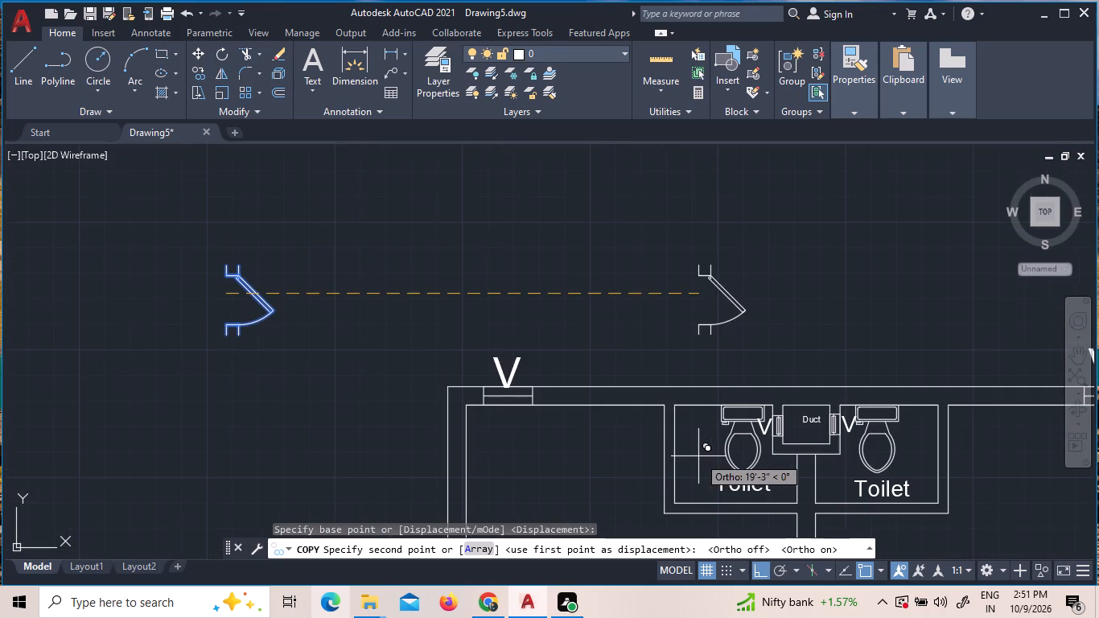
{"action": "key", "text": "F8"}
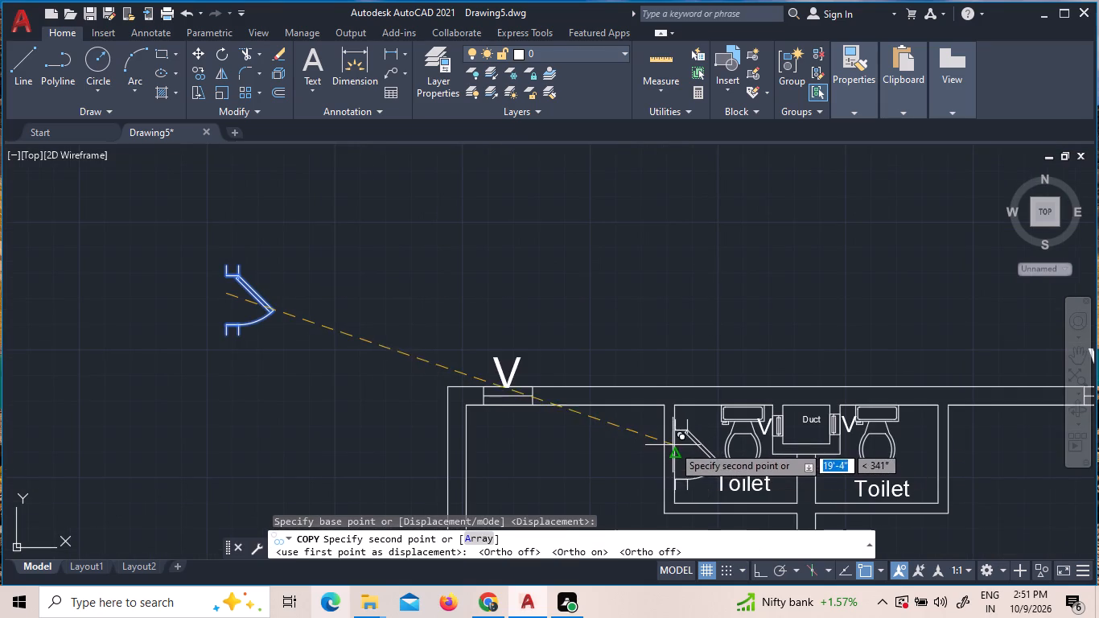
{"action": "scroll", "coordinate": [668, 441], "scroll_direction": "up", "scroll_amount": 2}
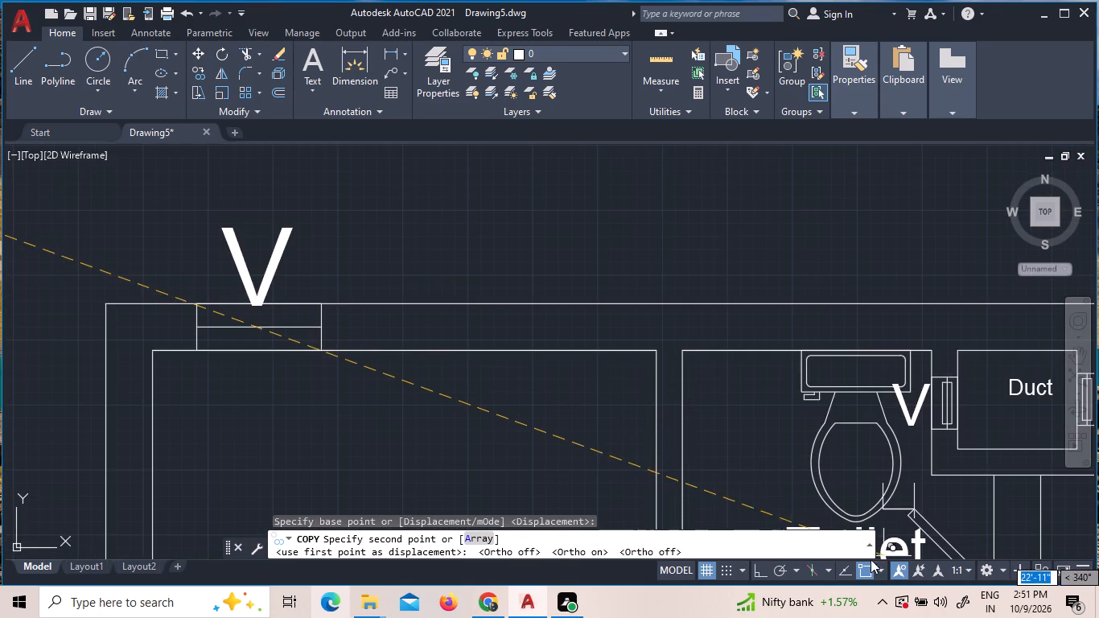
{"action": "left_click", "coordinate": [862, 570]}
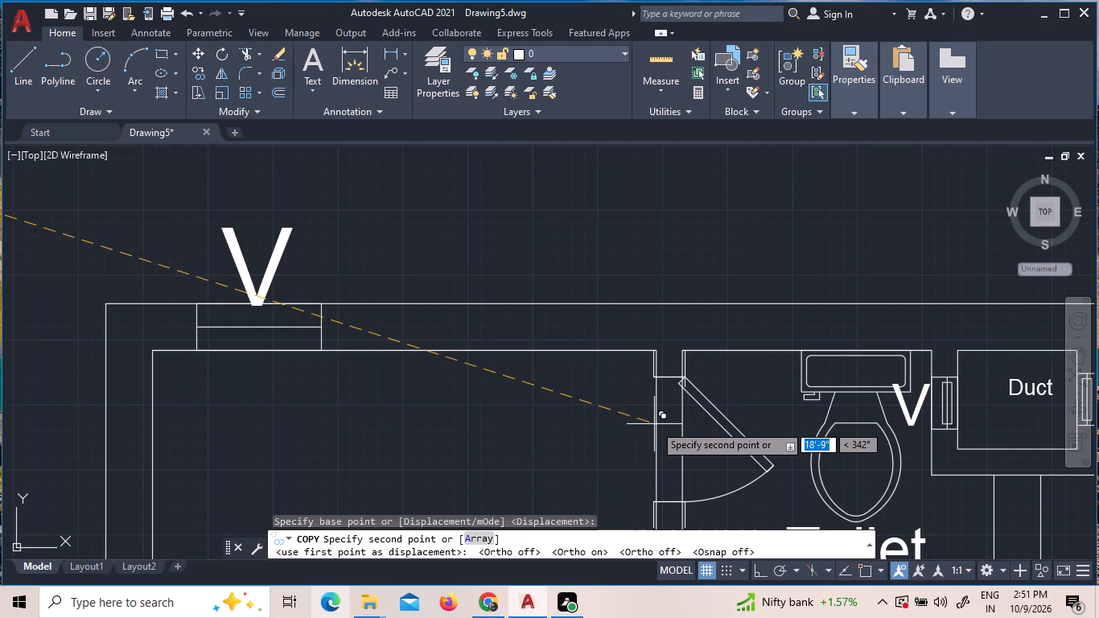
{"action": "left_click", "coordinate": [654, 424]}
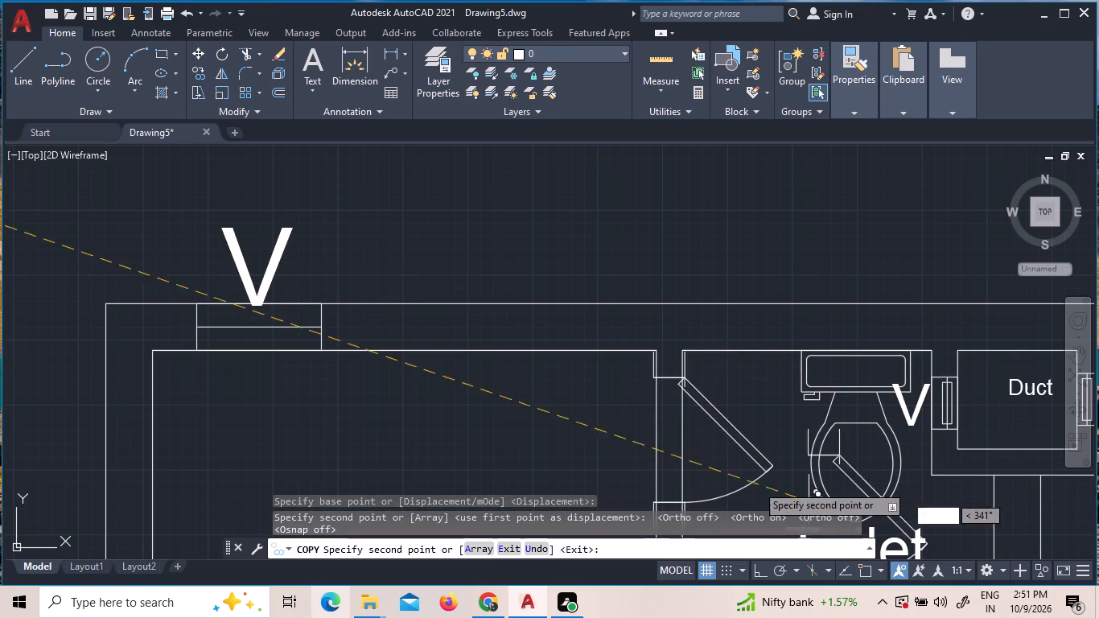
Place two more door copies in the rooms just outside the outer side walls of the second and third toilets.
{"action": "scroll", "coordinate": [670, 436], "scroll_direction": "down", "scroll_amount": 3}
{"action": "scroll", "coordinate": [818, 457], "scroll_direction": "down", "scroll_amount": 2}
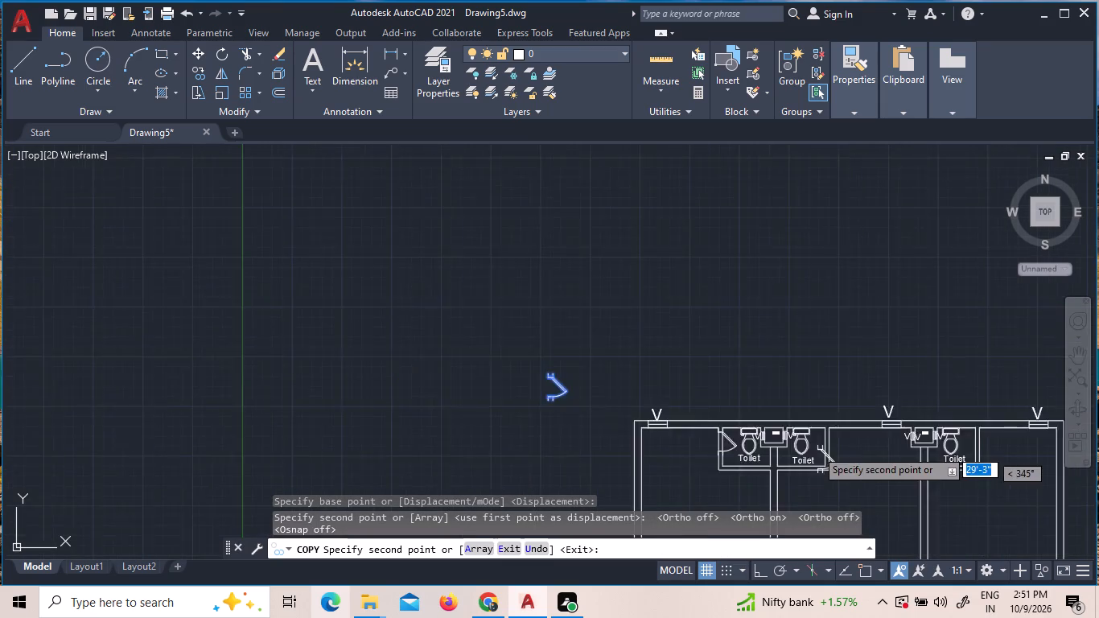
{"action": "scroll", "coordinate": [850, 441], "scroll_direction": "up", "scroll_amount": 4}
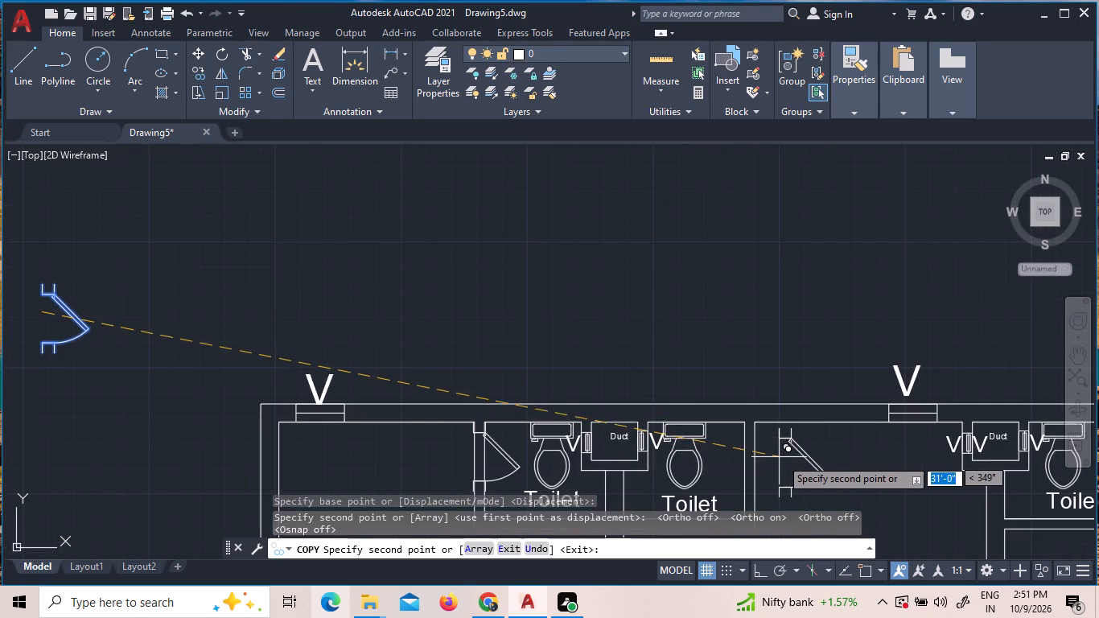
{"action": "left_click", "coordinate": [780, 458]}
{"action": "scroll", "coordinate": [730, 432], "scroll_direction": "down", "scroll_amount": 2}
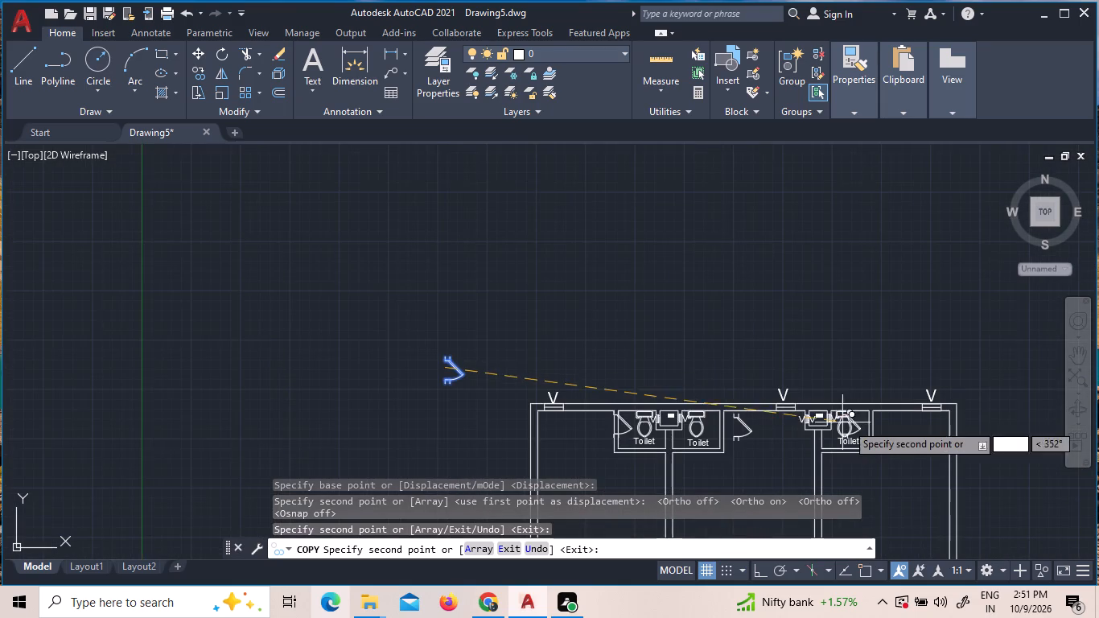
{"action": "scroll", "coordinate": [856, 430], "scroll_direction": "up", "scroll_amount": 3}
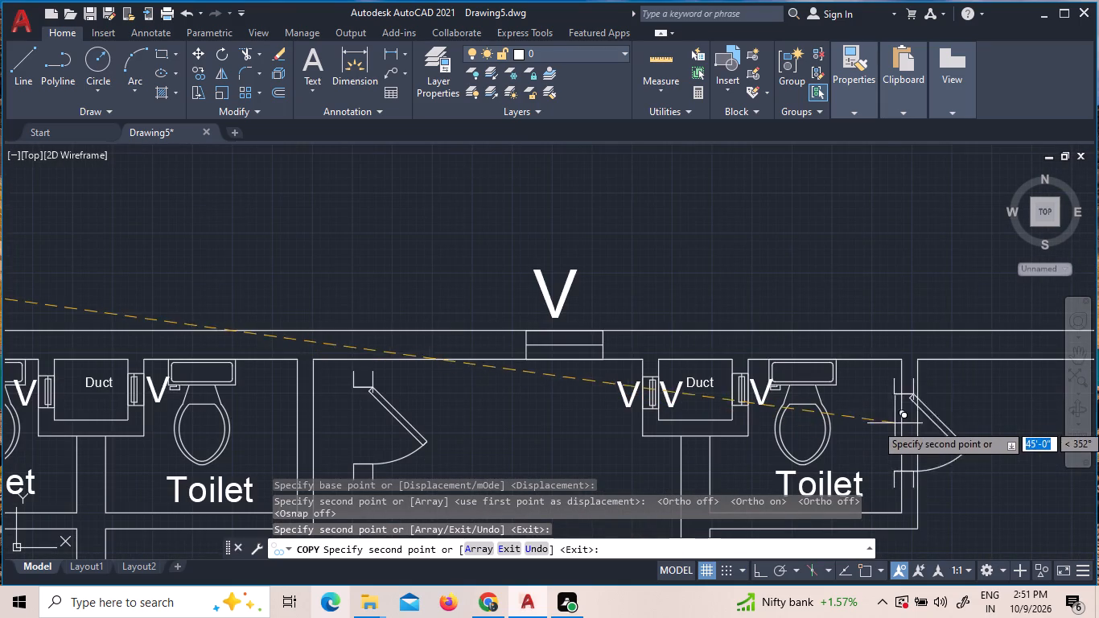
{"action": "left_click", "coordinate": [961, 413]}
{"action": "key", "text": "Escape"}
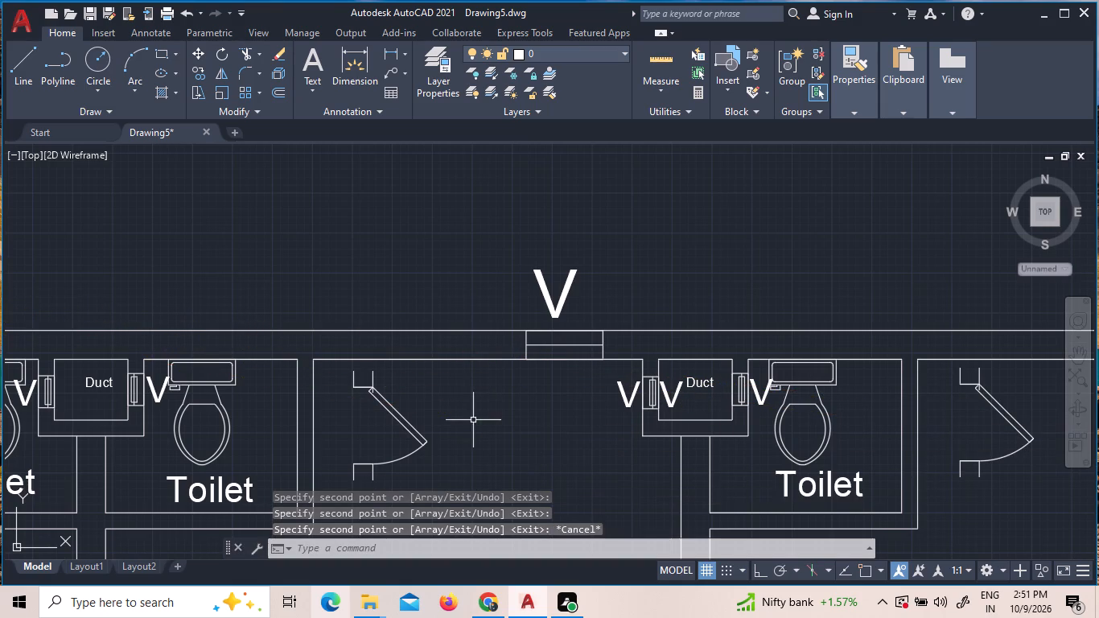
Trim the inner stub line's end that projects past the upper jamb at the first toilet's door.
{"action": "scroll", "coordinate": [382, 381], "scroll_direction": "down", "scroll_amount": 3}
{"action": "scroll", "coordinate": [185, 381], "scroll_direction": "up", "scroll_amount": 1}
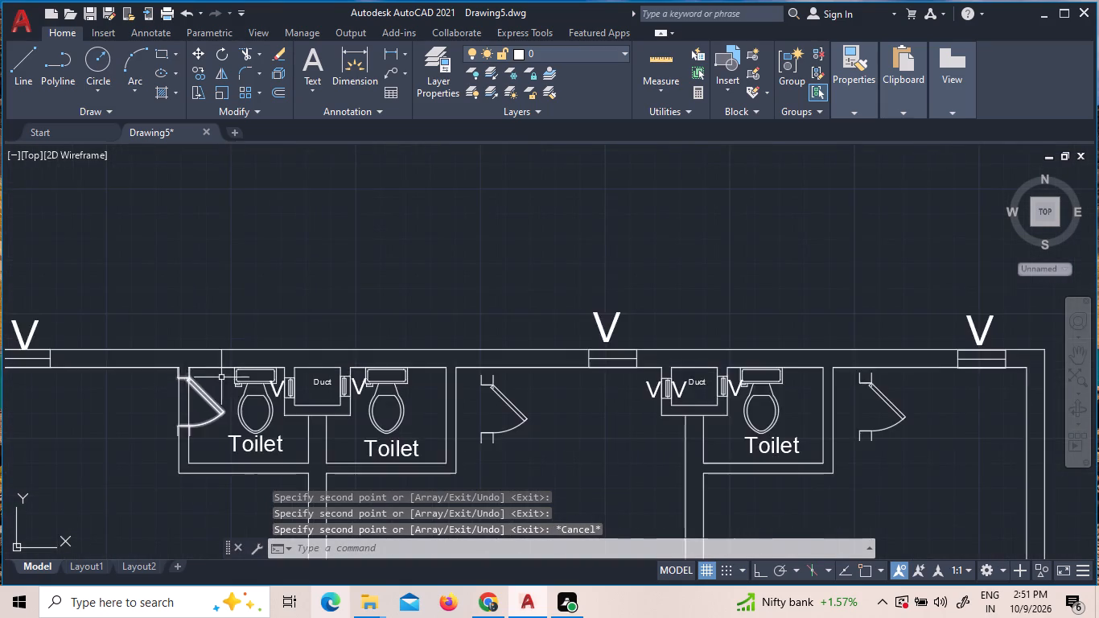
{"action": "scroll", "coordinate": [221, 377], "scroll_direction": "up", "scroll_amount": 3}
{"action": "scroll", "coordinate": [62, 358], "scroll_direction": "up", "scroll_amount": 3}
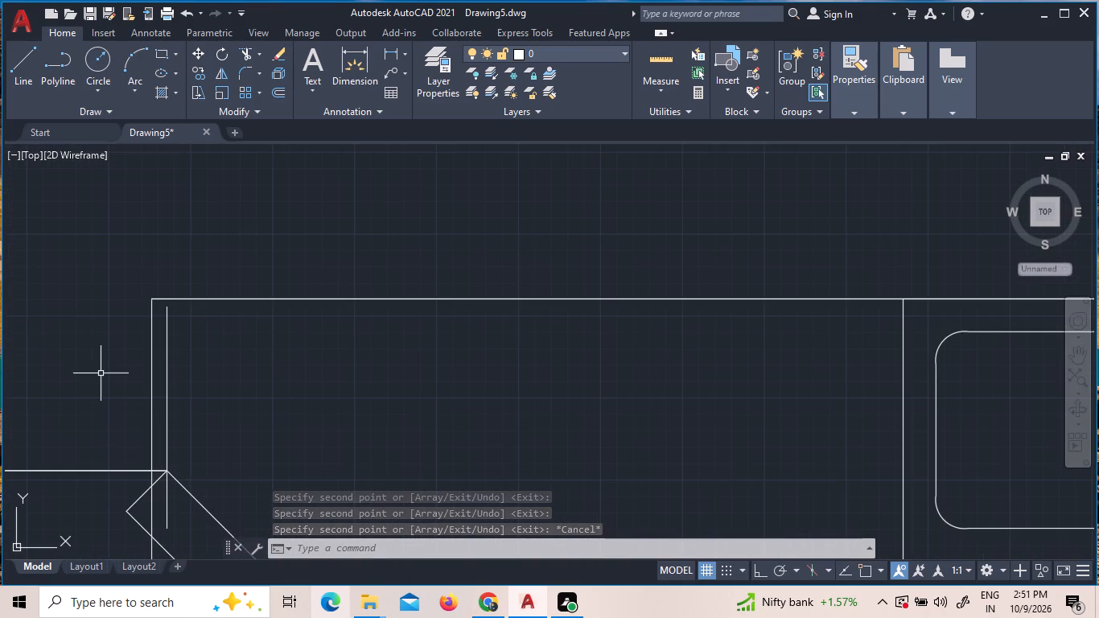
{"action": "left_click", "coordinate": [168, 382]}
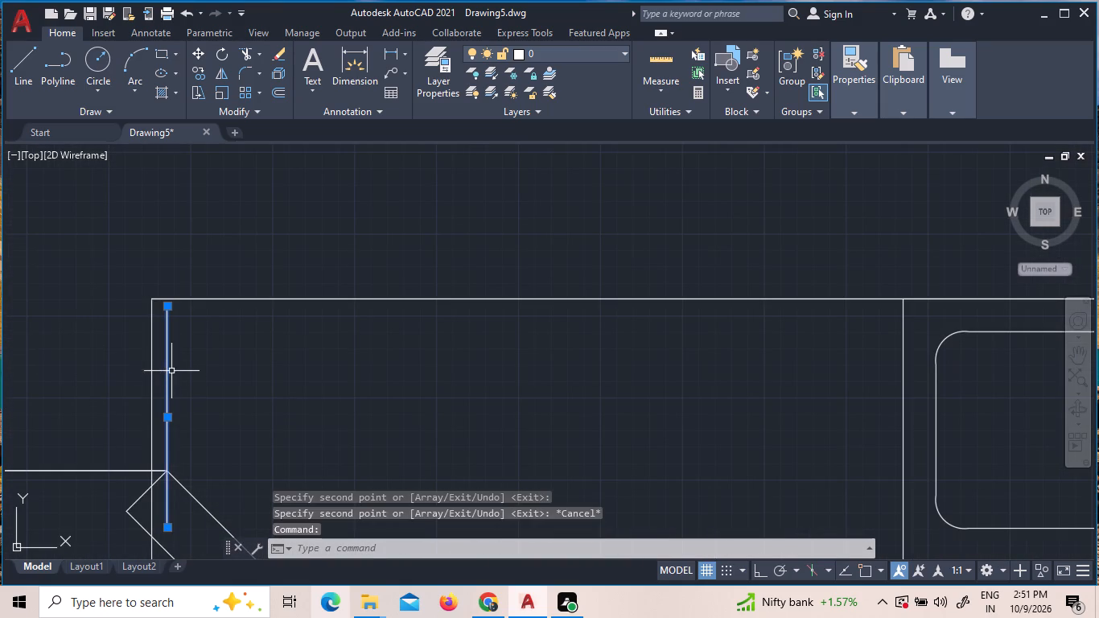
{"action": "scroll", "coordinate": [220, 371], "scroll_direction": "down", "scroll_amount": 2}
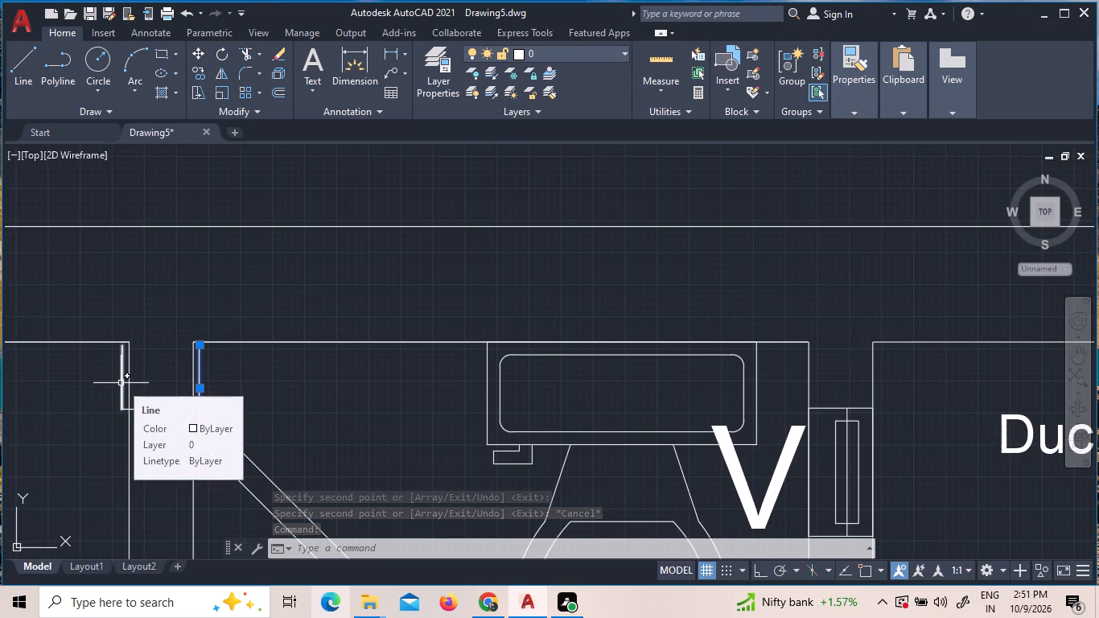
{"action": "key", "text": "Escape"}
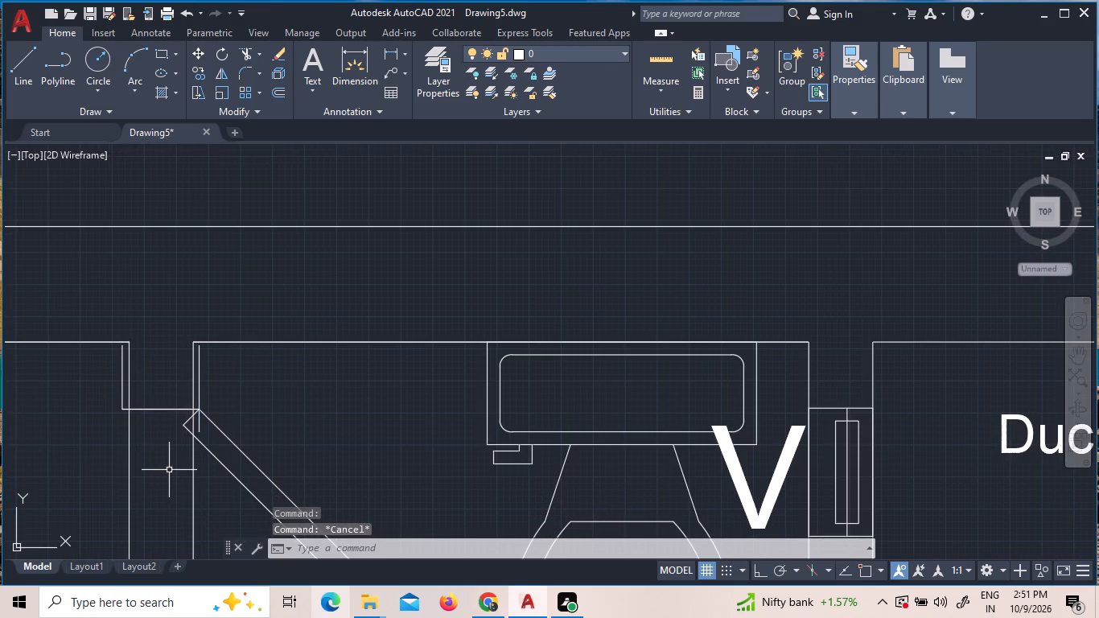
{"action": "type", "text": "TR"}
{"action": "key", "text": "space"}
{"action": "key", "text": "space"}
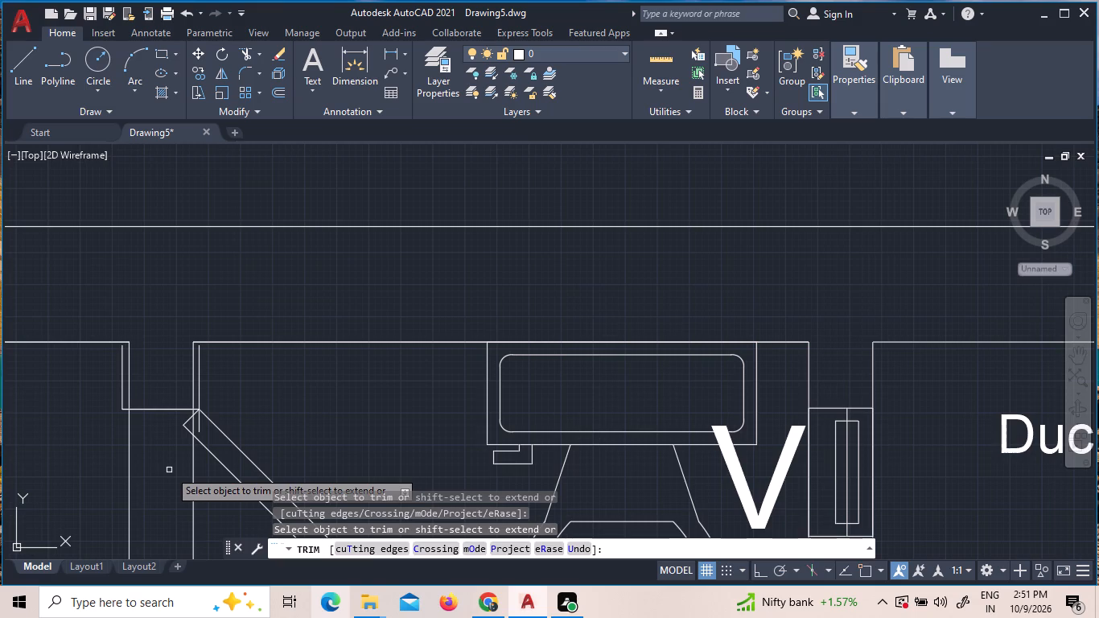
{"action": "left_click", "coordinate": [201, 425]}
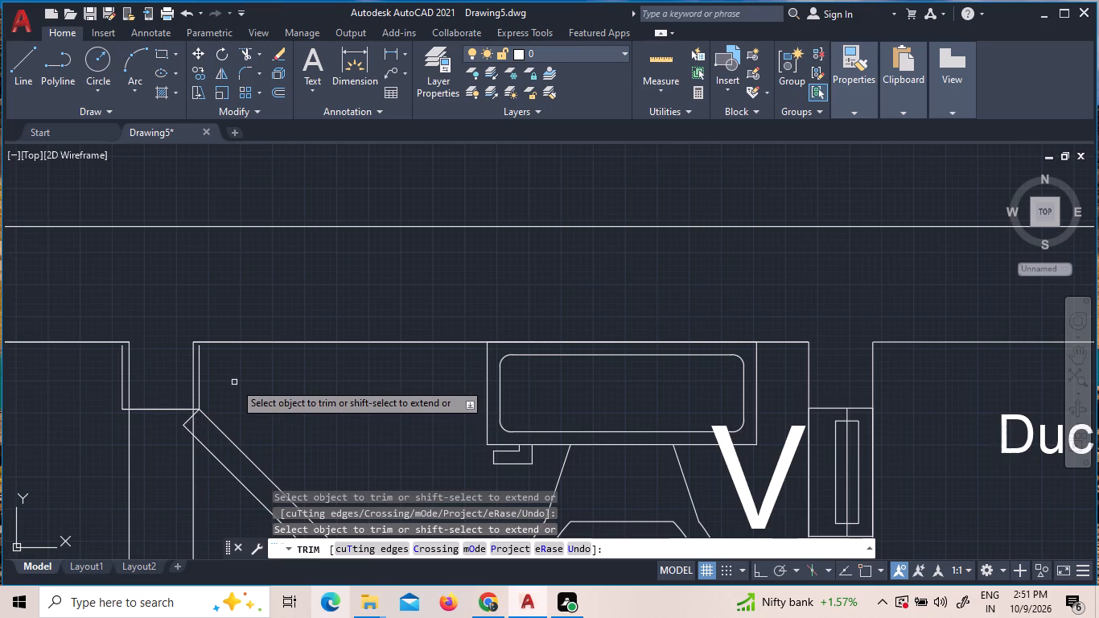
{"action": "key", "text": "Escape"}
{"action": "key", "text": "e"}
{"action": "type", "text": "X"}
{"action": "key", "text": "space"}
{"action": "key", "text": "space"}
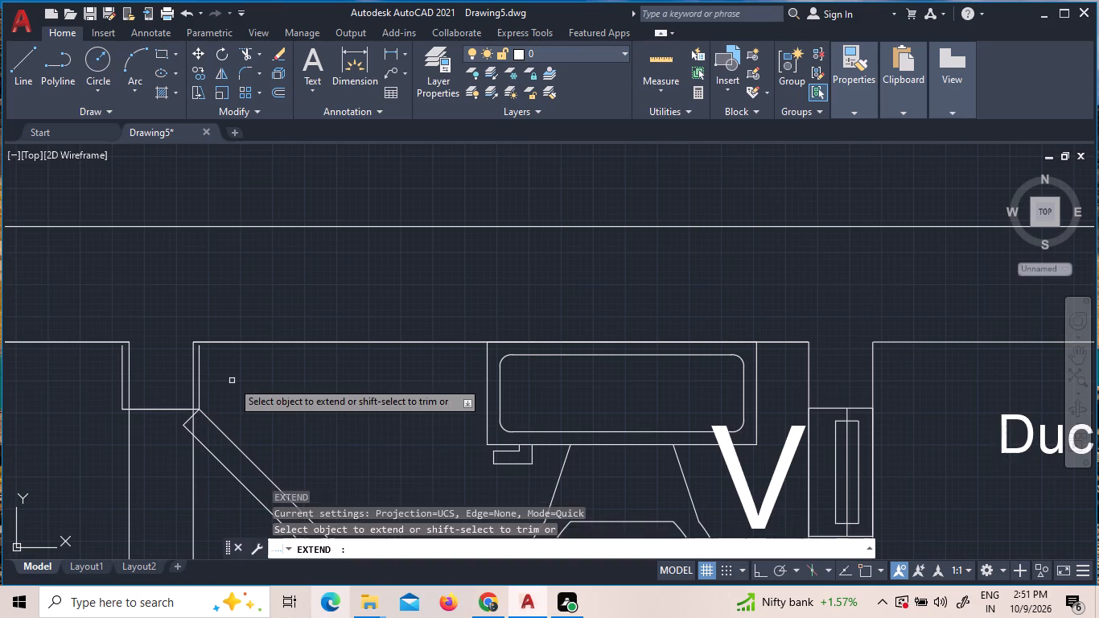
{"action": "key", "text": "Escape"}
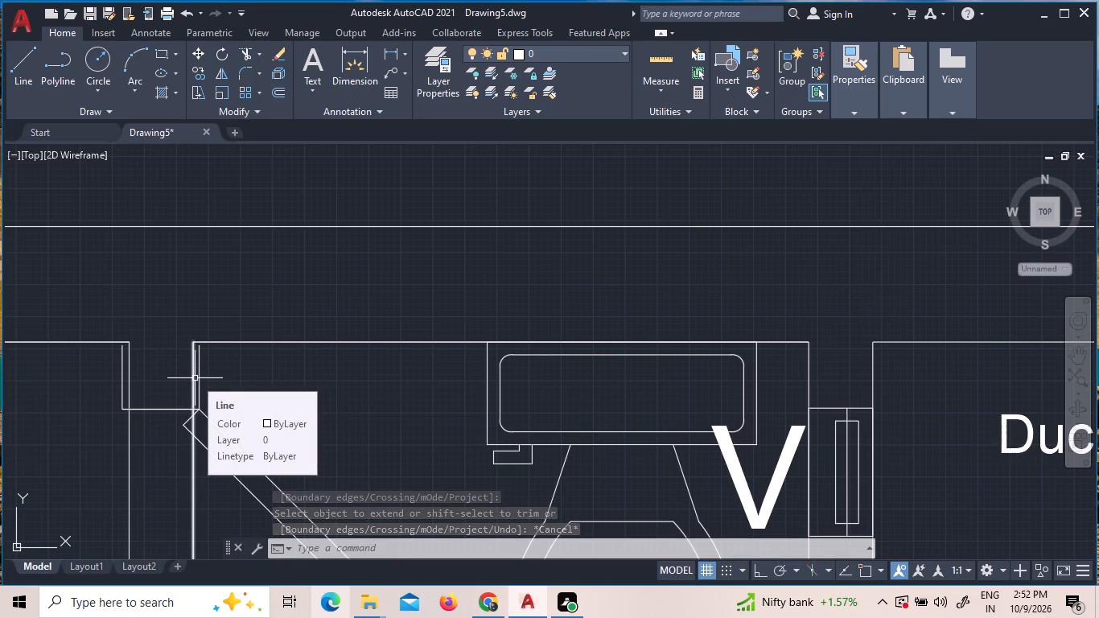
Move the first toilet's door with its two upper stub lines straight up to the top wall line, with ortho on.
{"action": "left_click", "coordinate": [245, 454]}
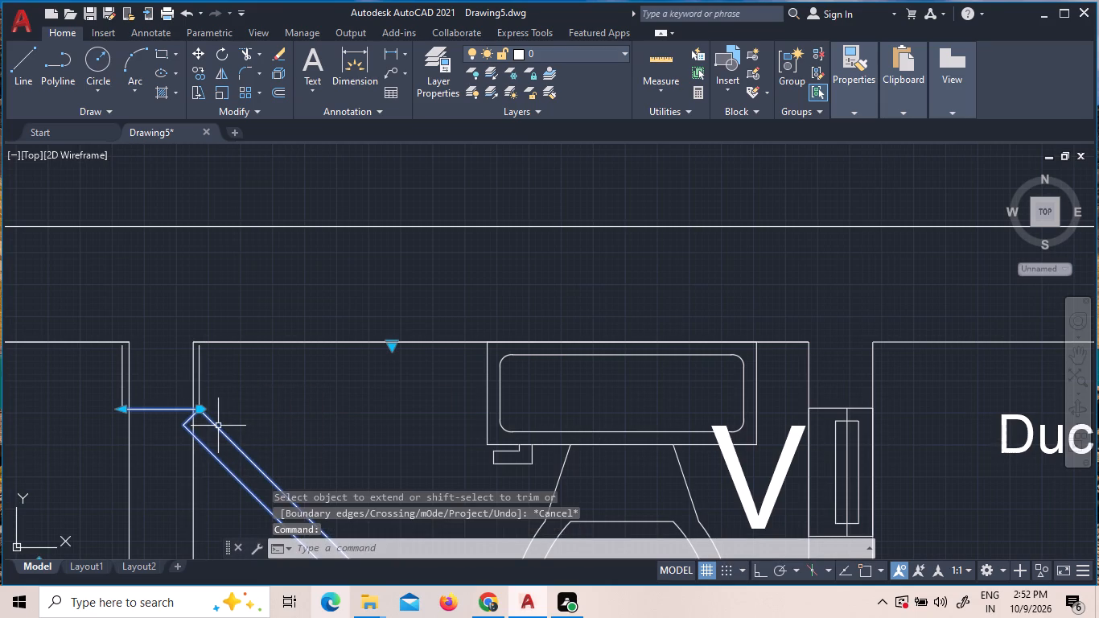
{"action": "left_click", "coordinate": [206, 385]}
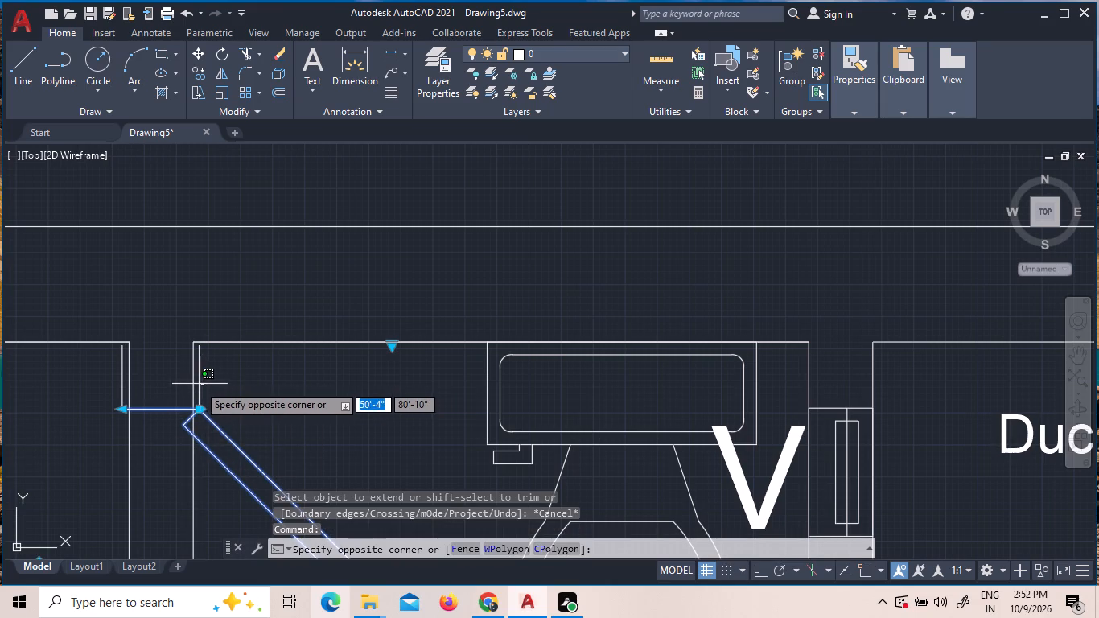
{"action": "left_click", "coordinate": [199, 385]}
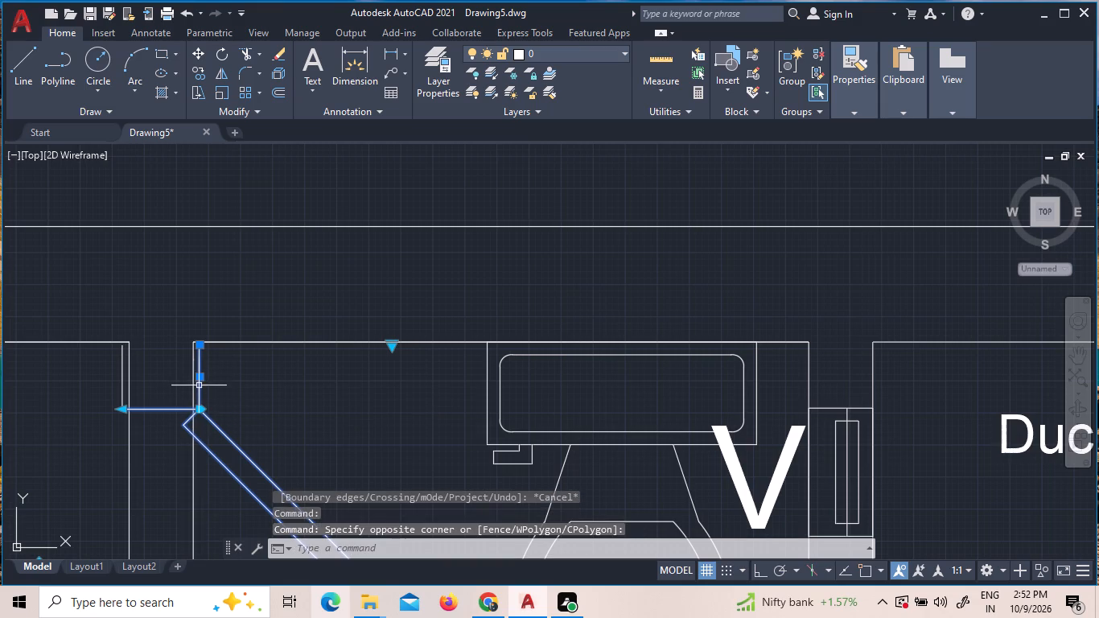
{"action": "left_click", "coordinate": [121, 377]}
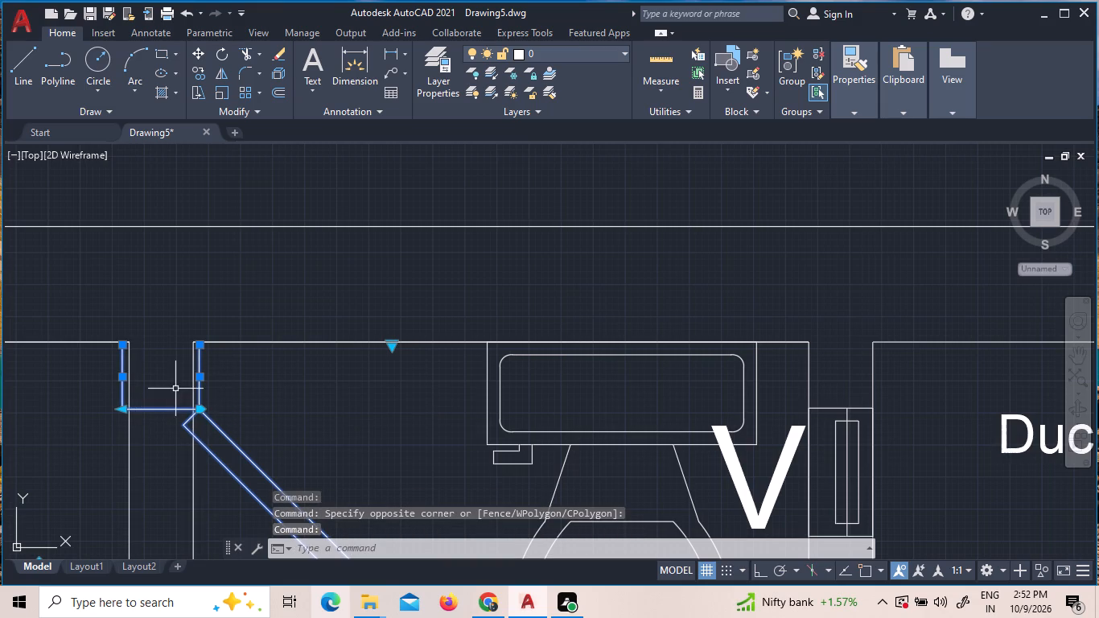
{"action": "scroll", "coordinate": [208, 342], "scroll_direction": "up", "scroll_amount": 4}
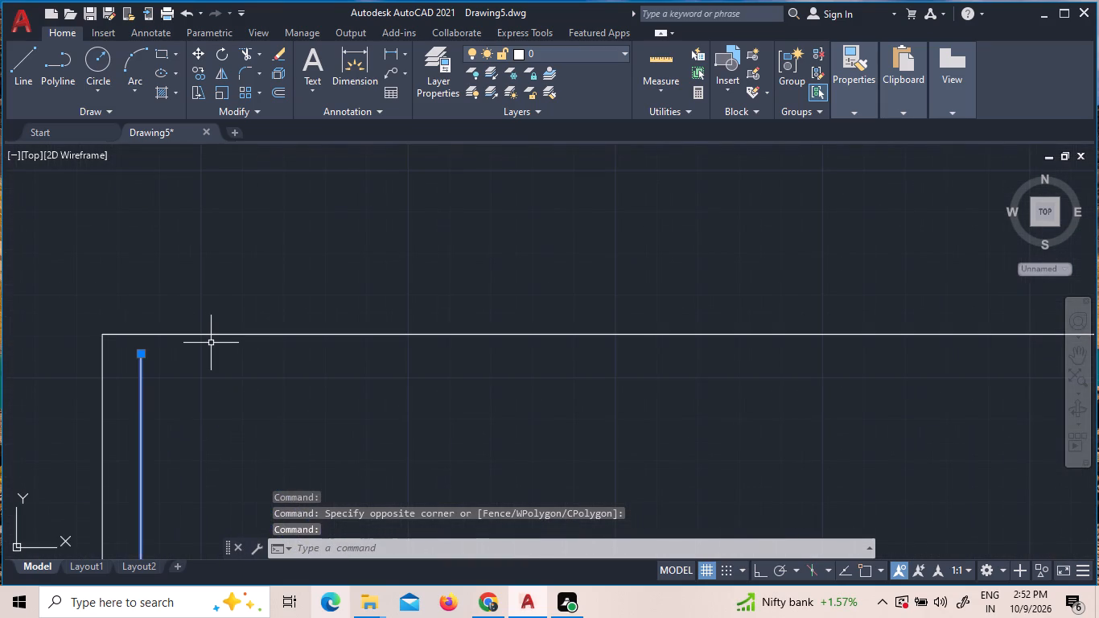
{"action": "type", "text": "MO"}
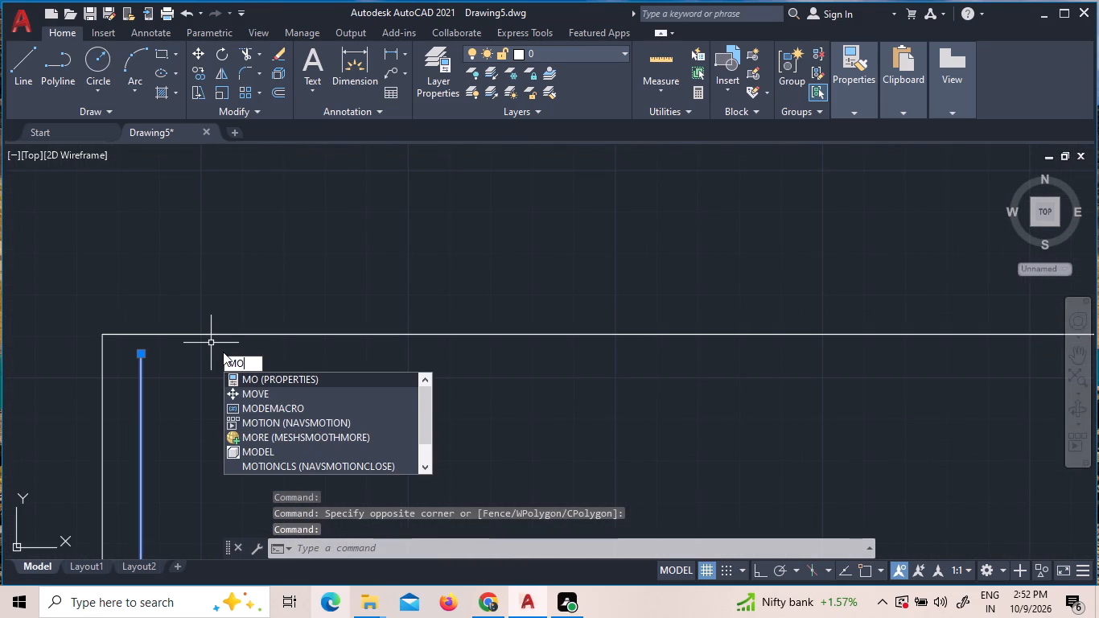
{"action": "left_click", "coordinate": [251, 389]}
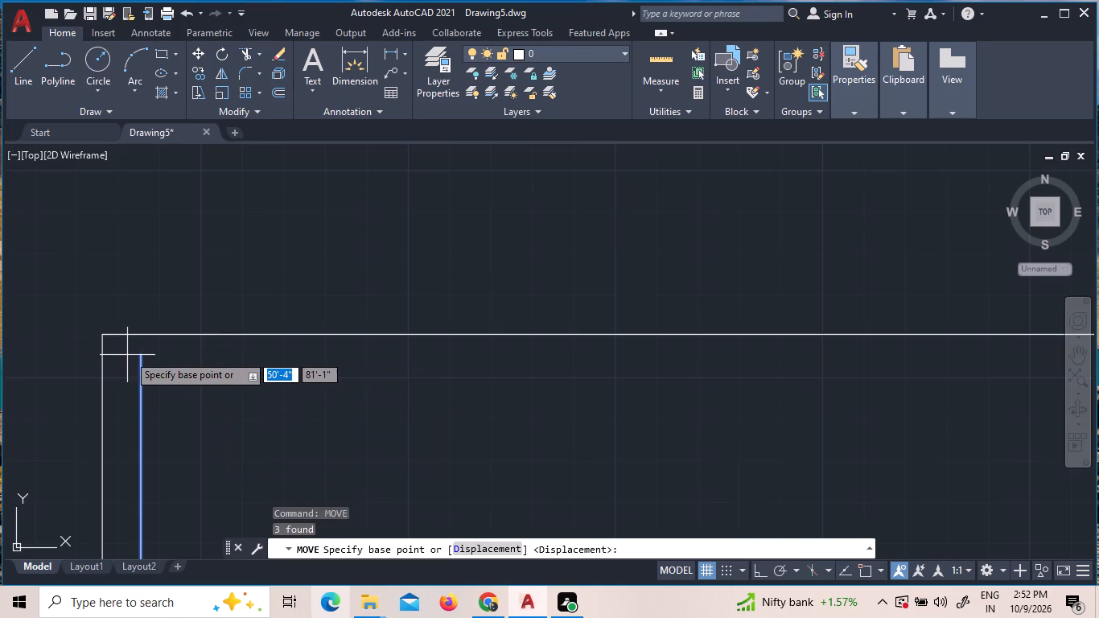
{"action": "left_click", "coordinate": [141, 355]}
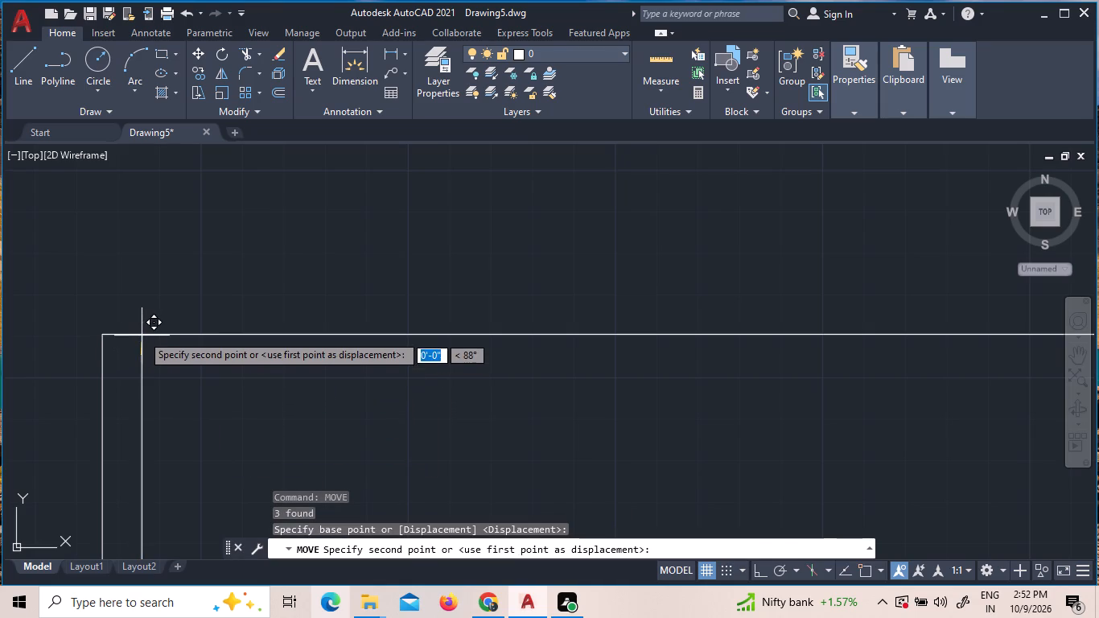
{"action": "scroll", "coordinate": [149, 337], "scroll_direction": "up", "scroll_amount": 5}
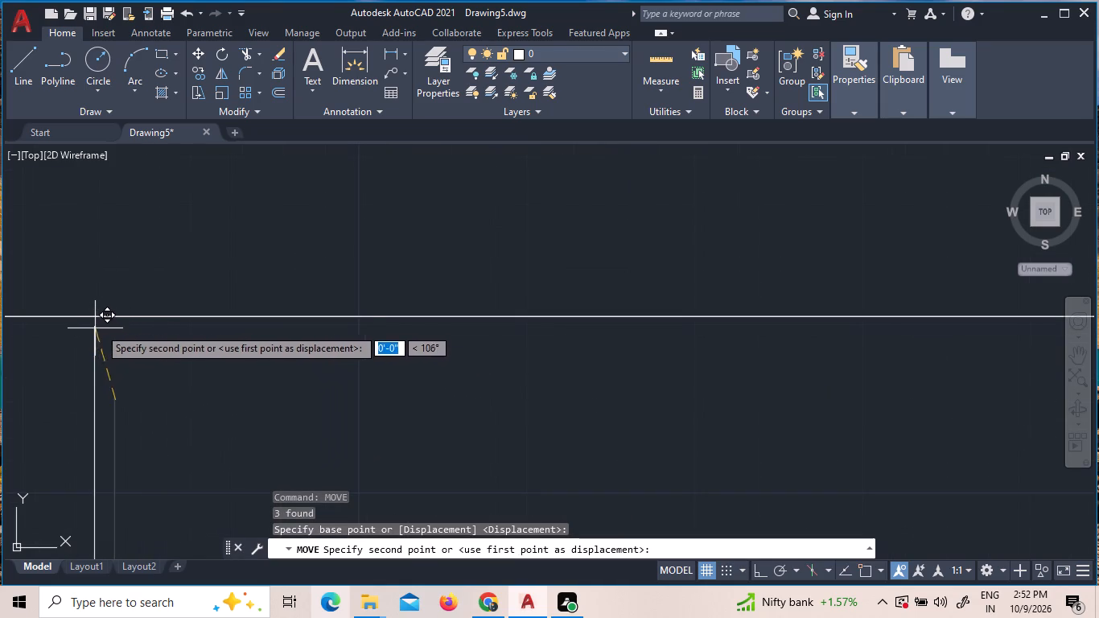
{"action": "key", "text": "F8"}
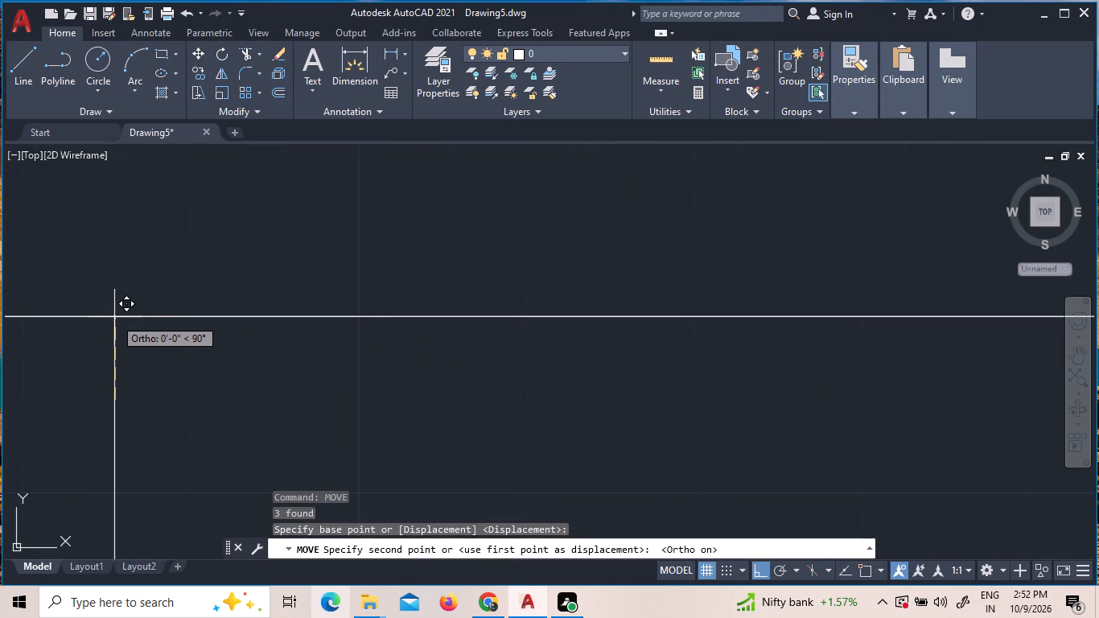
{"action": "left_click", "coordinate": [114, 317]}
{"action": "scroll", "coordinate": [121, 327], "scroll_direction": "down", "scroll_amount": 3}
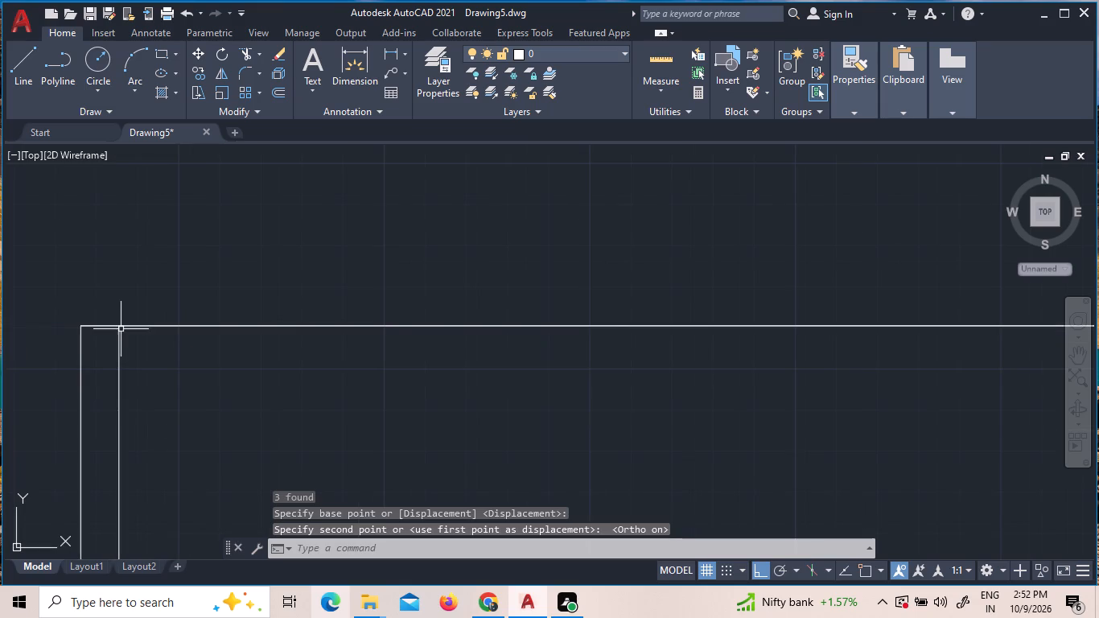
Move the inner upper stub line at the first toilet's door vertically so its top end snaps onto the wall line, with object snap on.
{"action": "scroll", "coordinate": [119, 326], "scroll_direction": "up", "scroll_amount": 14}
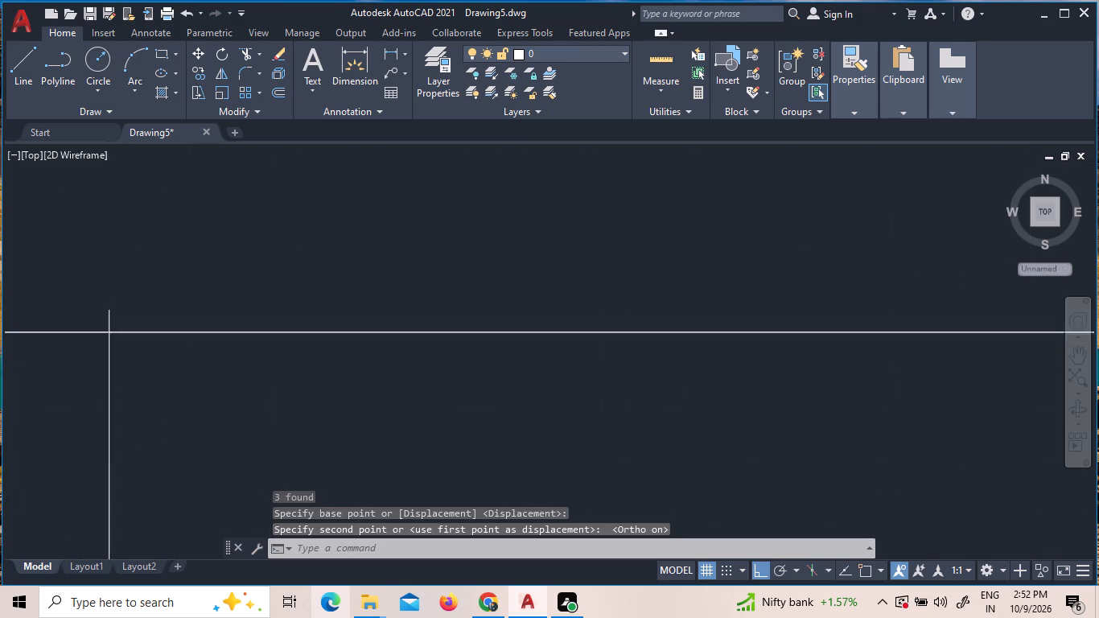
{"action": "left_click", "coordinate": [103, 325]}
{"action": "left_click", "coordinate": [82, 323]}
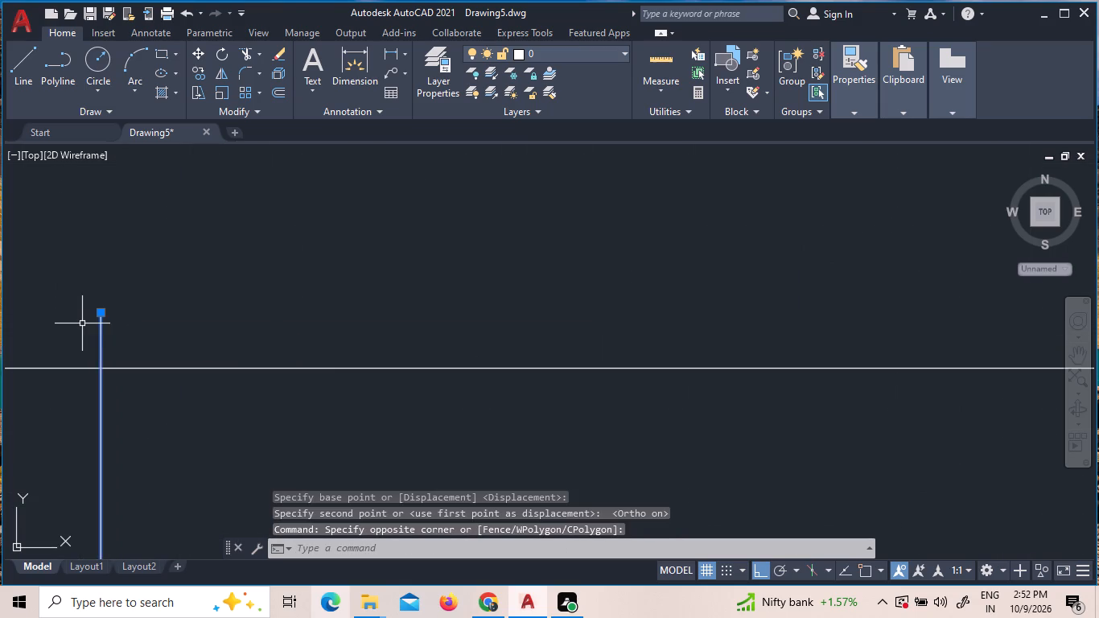
{"action": "right_click", "coordinate": [84, 332]}
{"action": "left_click", "coordinate": [135, 310]}
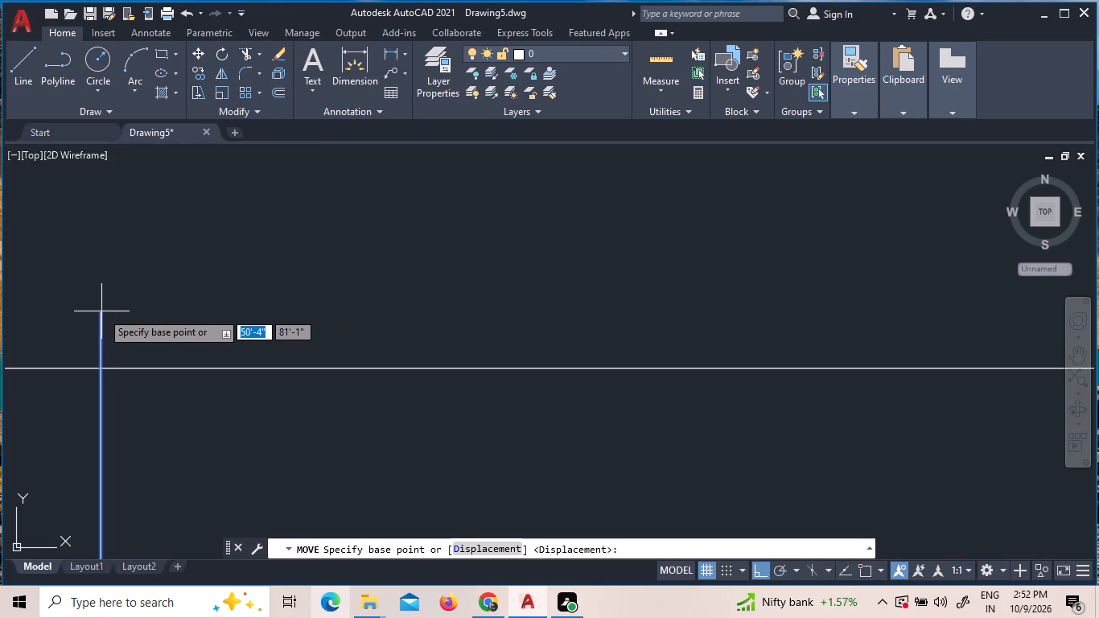
{"action": "scroll", "coordinate": [101, 311], "scroll_direction": "up", "scroll_amount": 6}
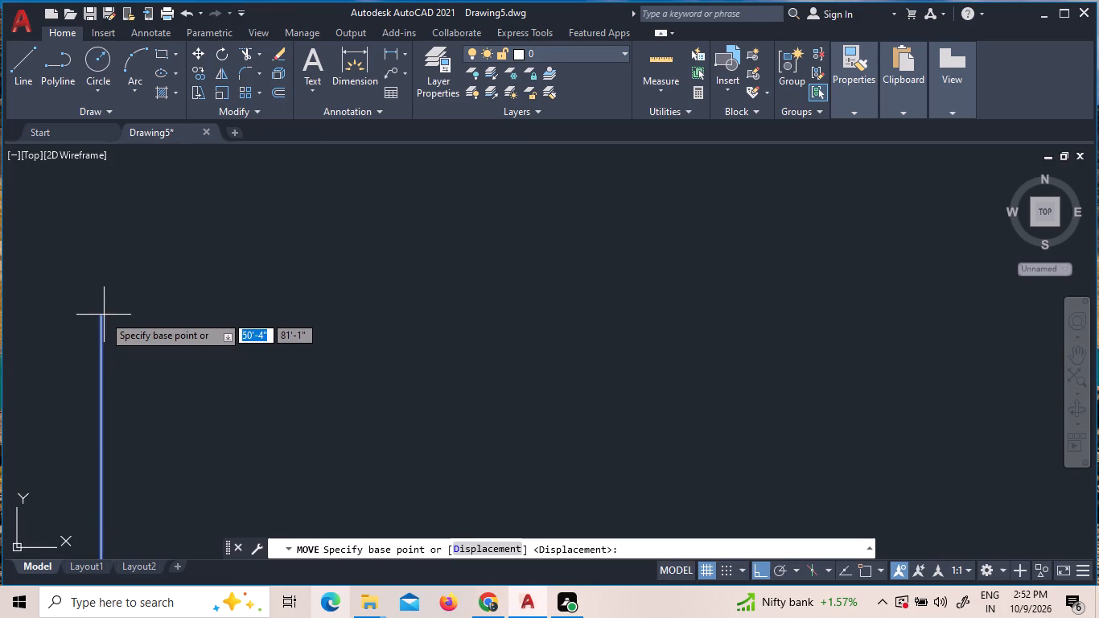
{"action": "double_click", "coordinate": [101, 315]}
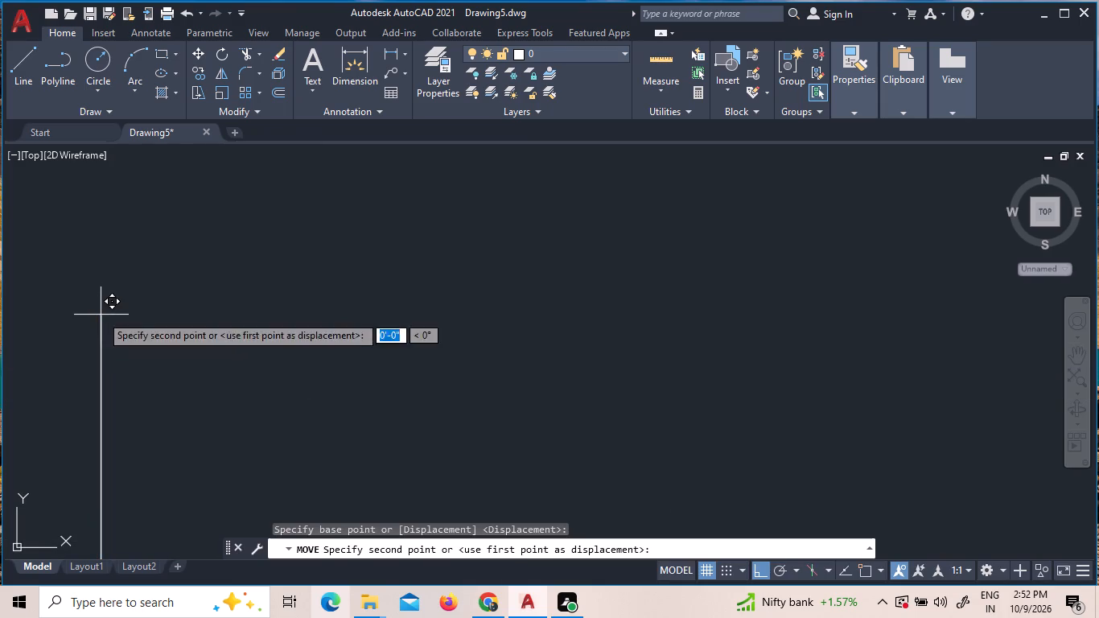
{"action": "scroll", "coordinate": [91, 405], "scroll_direction": "down", "scroll_amount": 4}
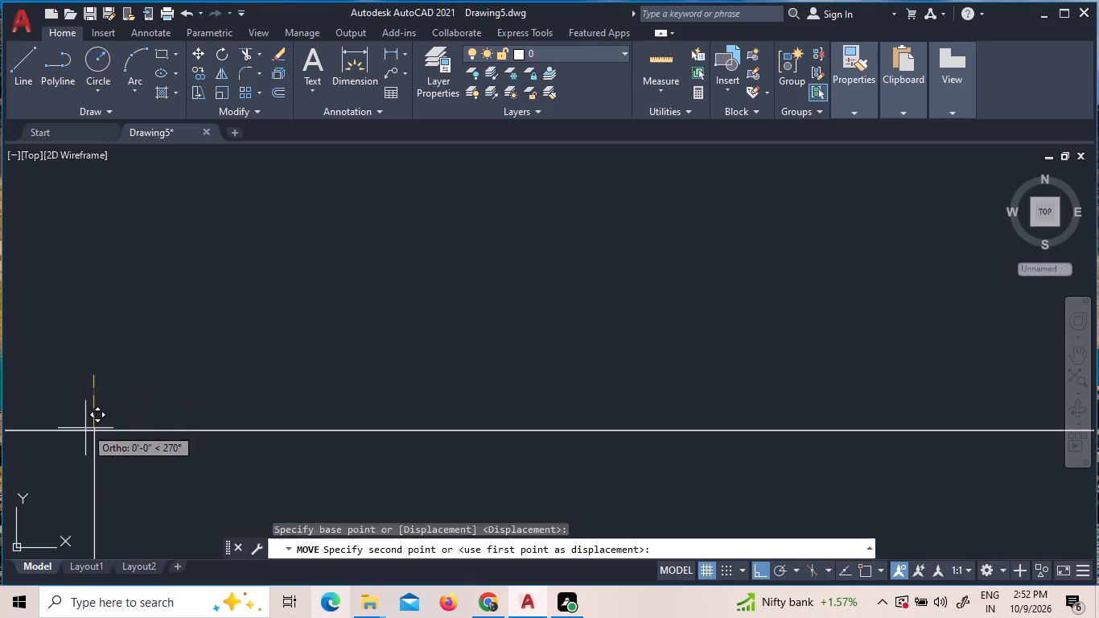
{"action": "scroll", "coordinate": [90, 438], "scroll_direction": "up", "scroll_amount": 6}
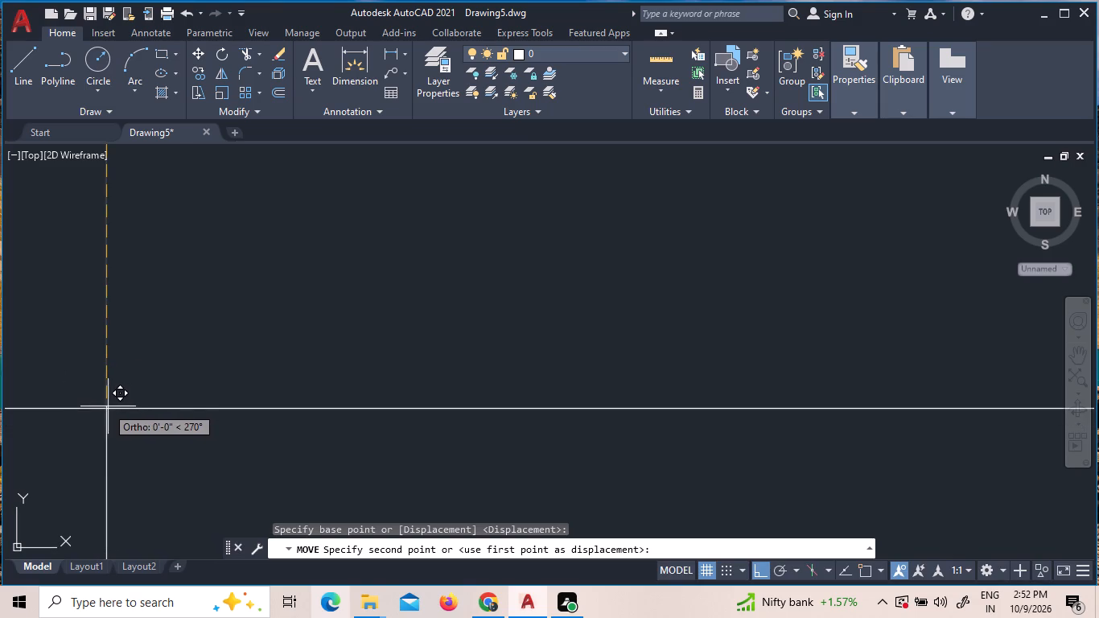
{"action": "scroll", "coordinate": [105, 406], "scroll_direction": "up", "scroll_amount": 8}
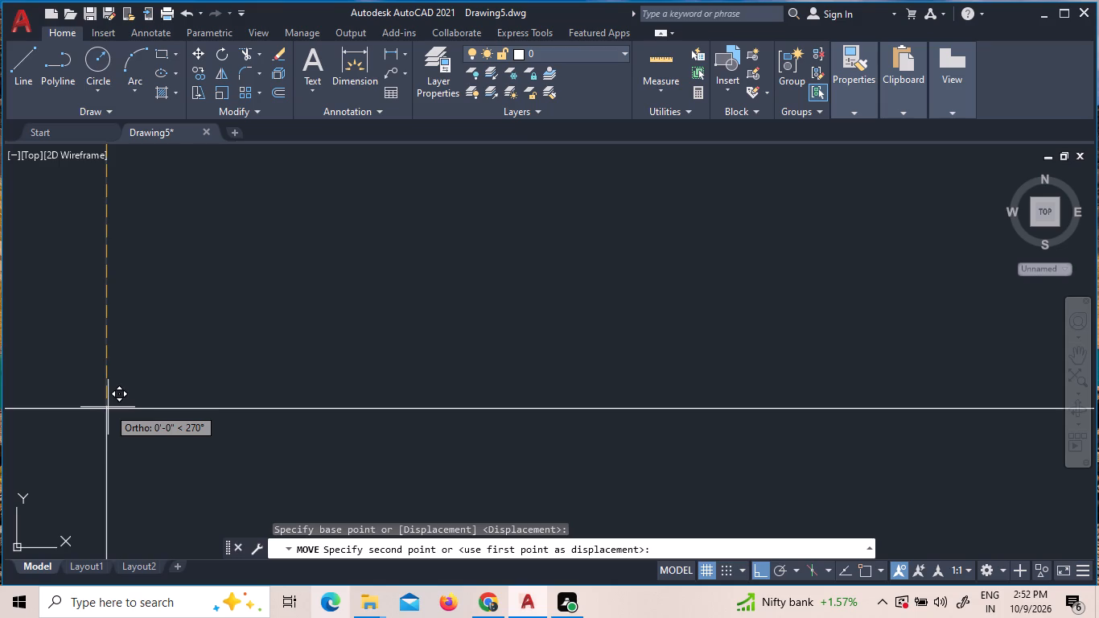
{"action": "left_click", "coordinate": [868, 568]}
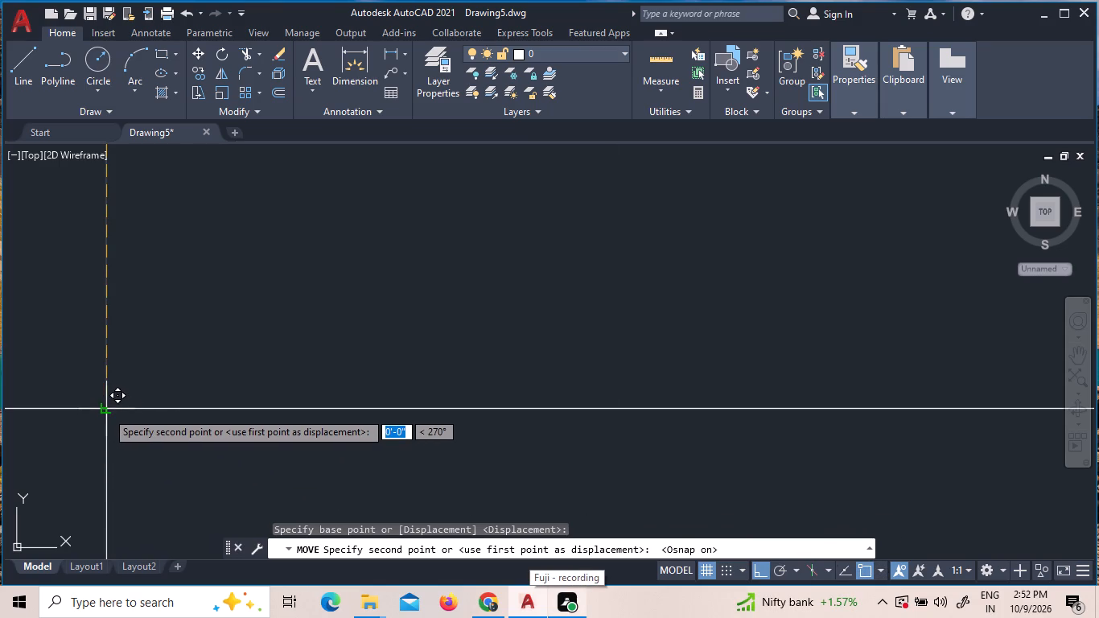
{"action": "left_click", "coordinate": [106, 411]}
{"action": "scroll", "coordinate": [220, 384], "scroll_direction": "down", "scroll_amount": 7}
{"action": "scroll", "coordinate": [307, 443], "scroll_direction": "down", "scroll_amount": 2}
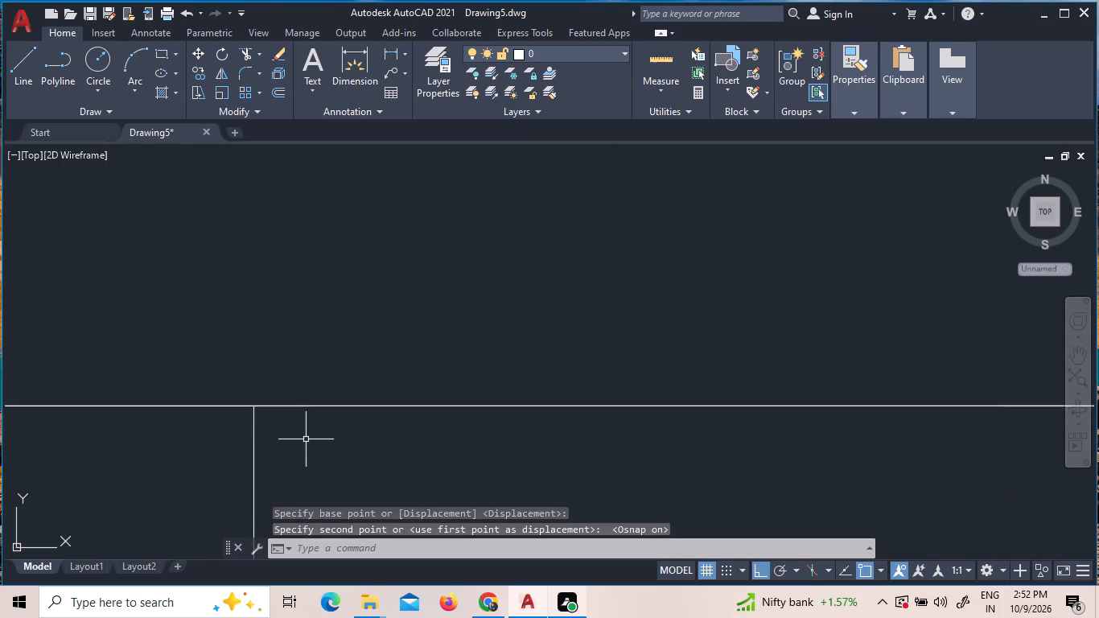
{"action": "scroll", "coordinate": [307, 446], "scroll_direction": "down", "scroll_amount": 6}
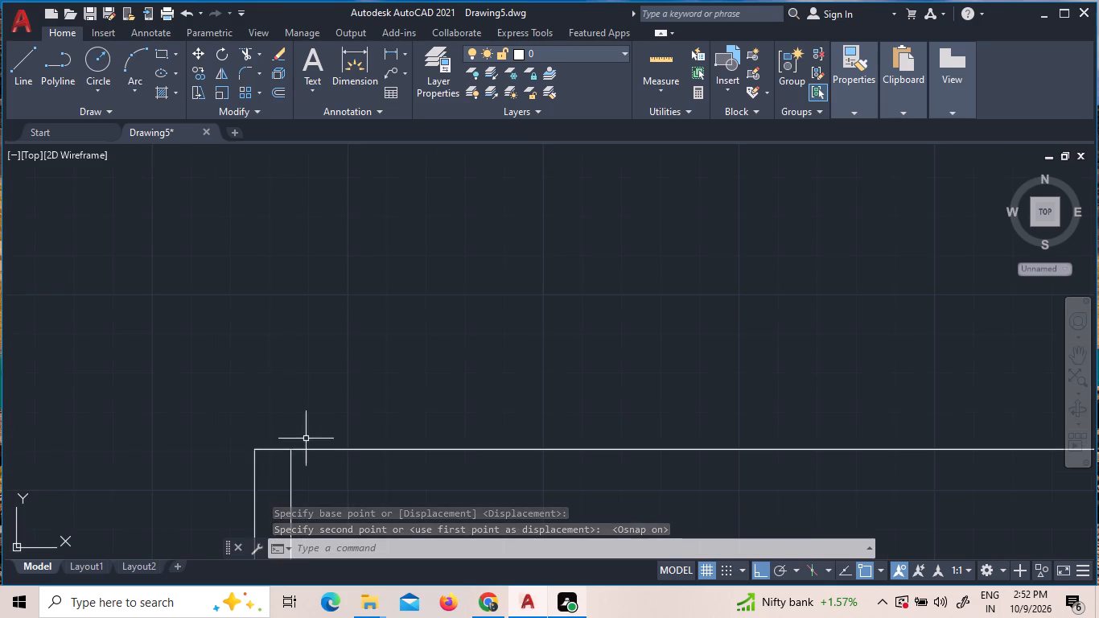
Move the outer upper stub line at the first toilet's door straight down so its top end meets the wall line.
{"action": "scroll", "coordinate": [321, 443], "scroll_direction": "down", "scroll_amount": 7}
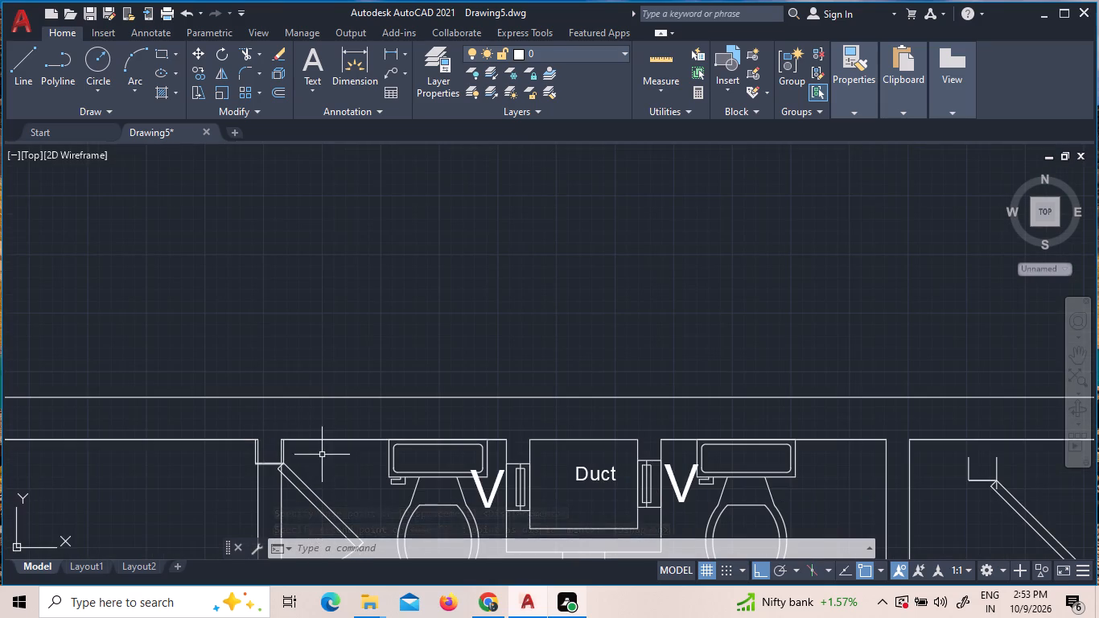
{"action": "scroll", "coordinate": [258, 450], "scroll_direction": "up", "scroll_amount": 5}
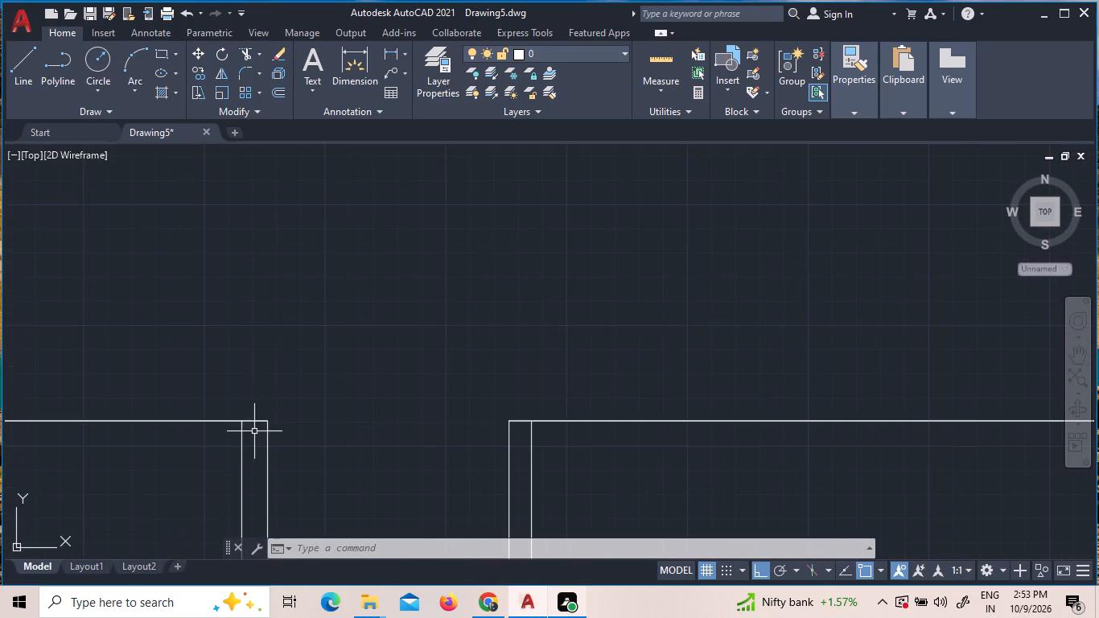
{"action": "scroll", "coordinate": [245, 418], "scroll_direction": "up", "scroll_amount": 8}
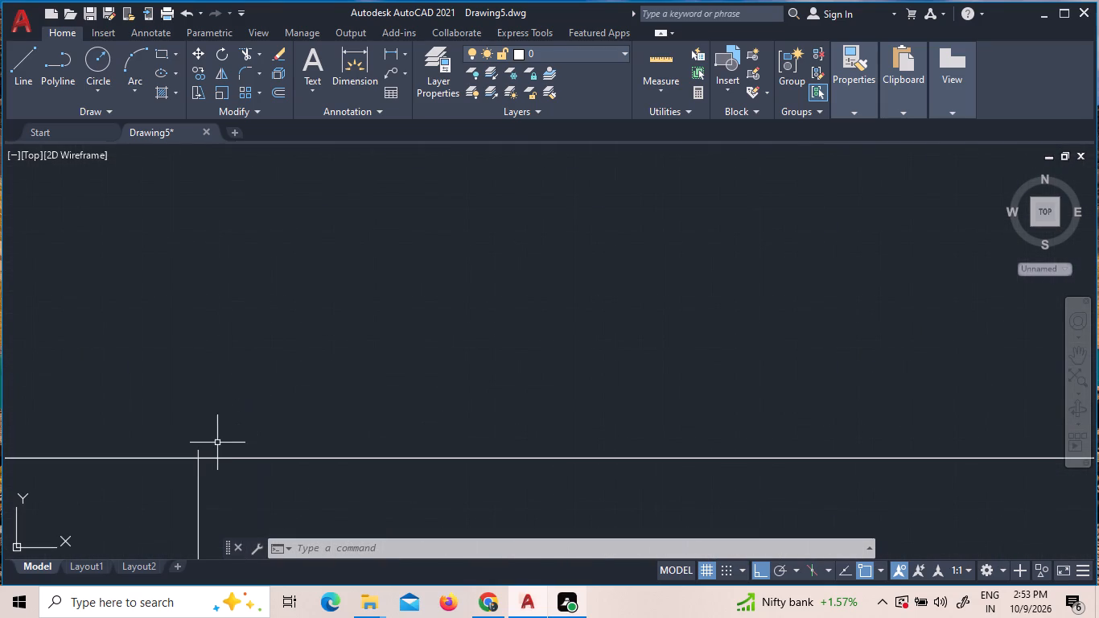
{"action": "scroll", "coordinate": [196, 449], "scroll_direction": "up", "scroll_amount": 5}
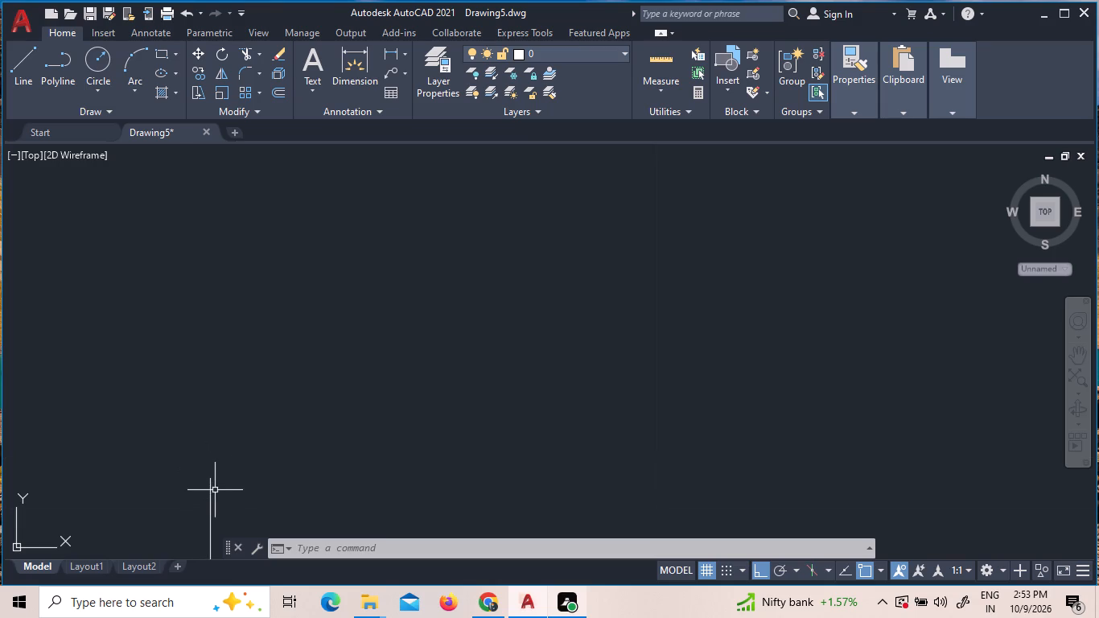
{"action": "left_click", "coordinate": [211, 484]}
{"action": "right_click", "coordinate": [211, 484]}
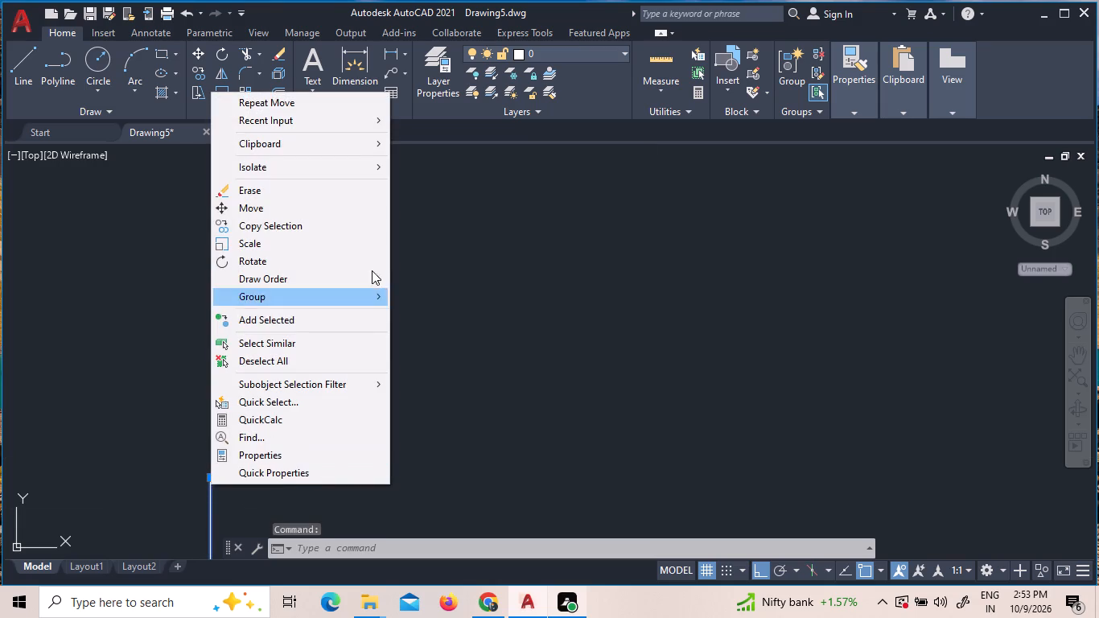
{"action": "left_click", "coordinate": [342, 204]}
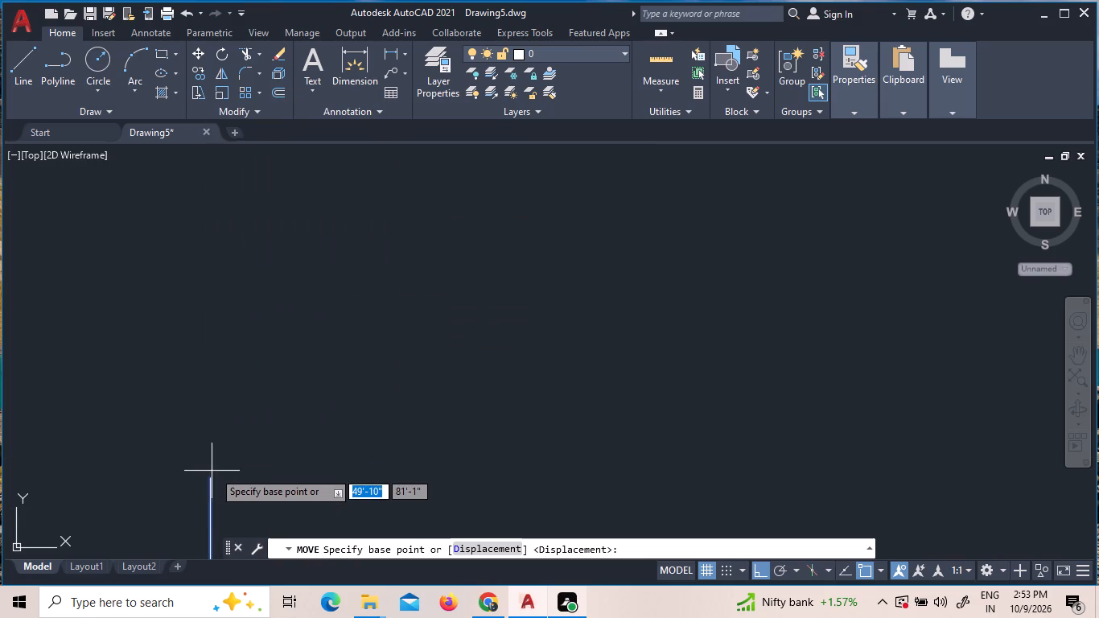
{"action": "left_click", "coordinate": [209, 476]}
{"action": "scroll", "coordinate": [220, 466], "scroll_direction": "down", "scroll_amount": 4}
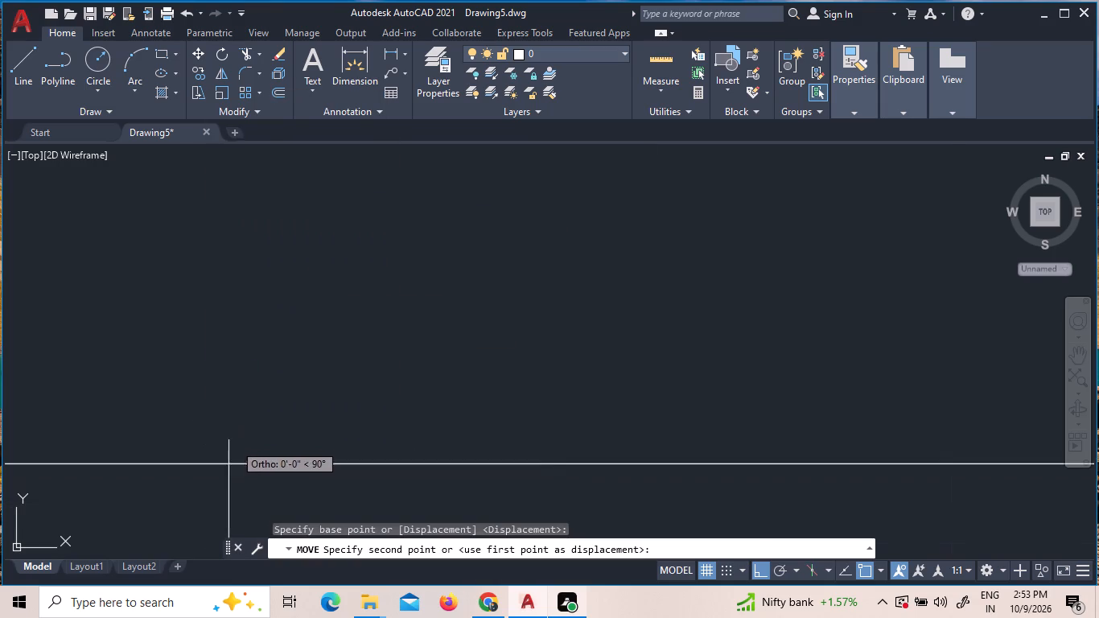
{"action": "scroll", "coordinate": [217, 469], "scroll_direction": "up", "scroll_amount": 5}
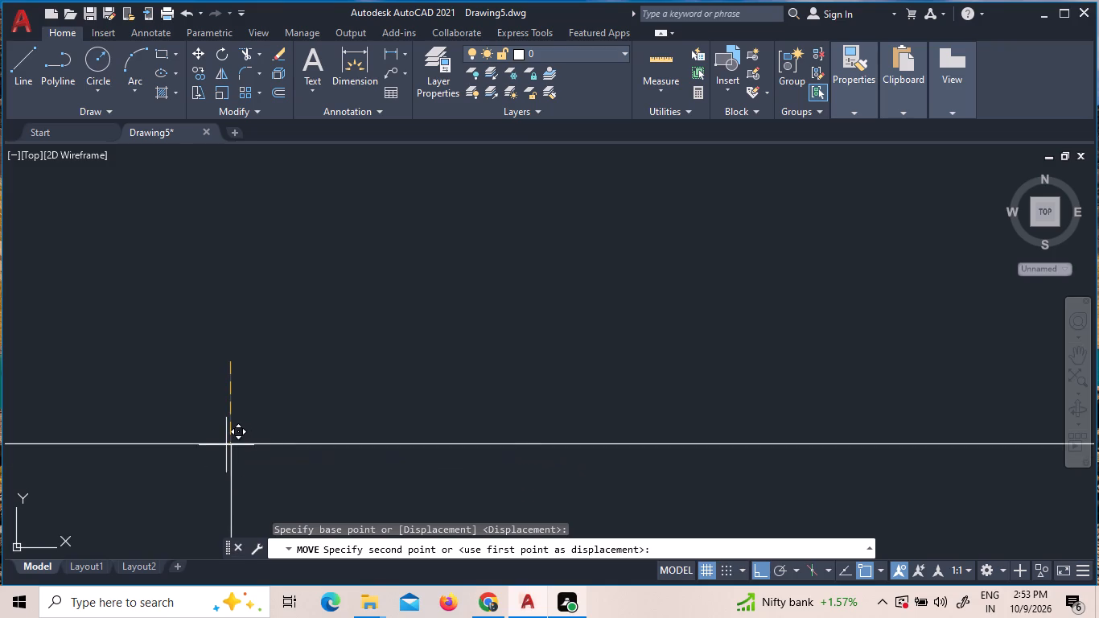
{"action": "left_click", "coordinate": [232, 445]}
{"action": "scroll", "coordinate": [238, 433], "scroll_direction": "down", "scroll_amount": 1}
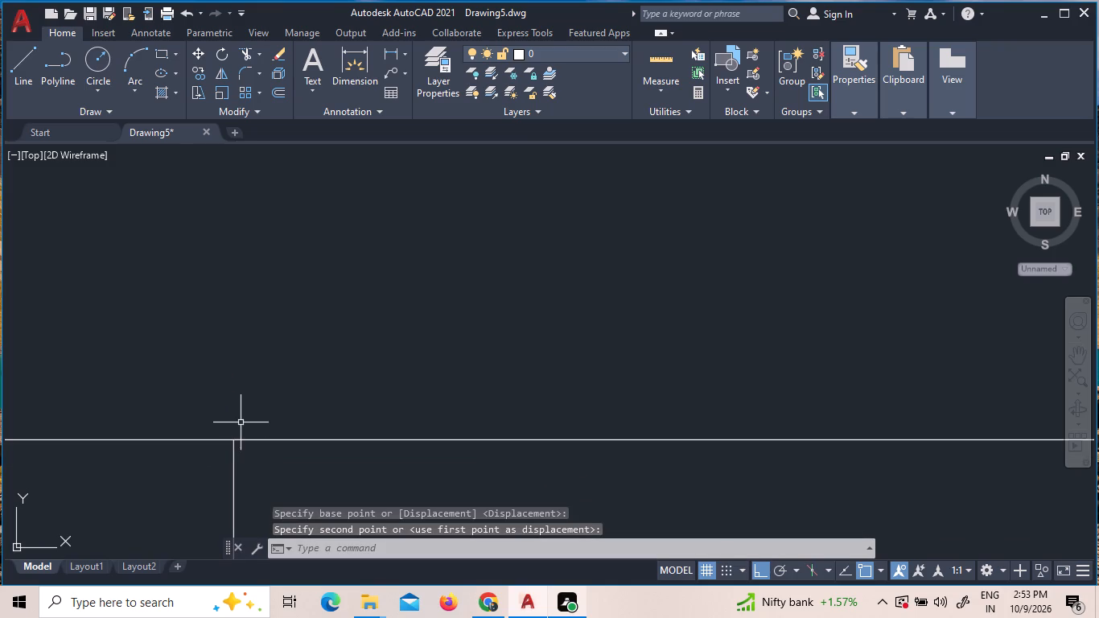
Examine the stub lines' junctions with the wall line and the upper jamb at the first toilet's door.
{"action": "scroll", "coordinate": [223, 448], "scroll_direction": "up", "scroll_amount": 11}
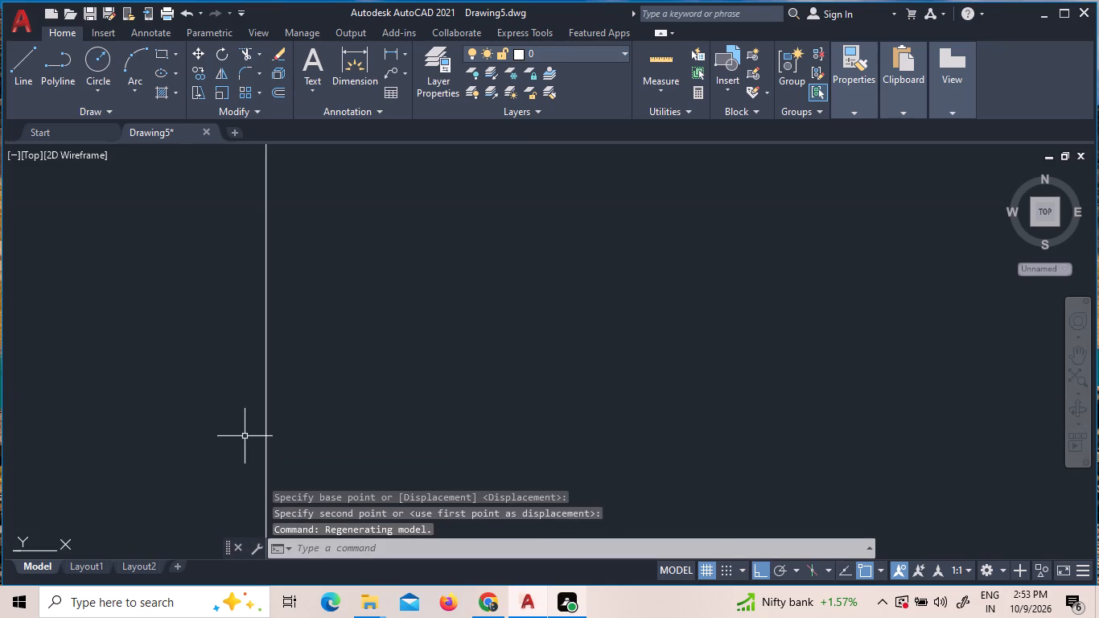
{"action": "scroll", "coordinate": [245, 436], "scroll_direction": "down", "scroll_amount": 9}
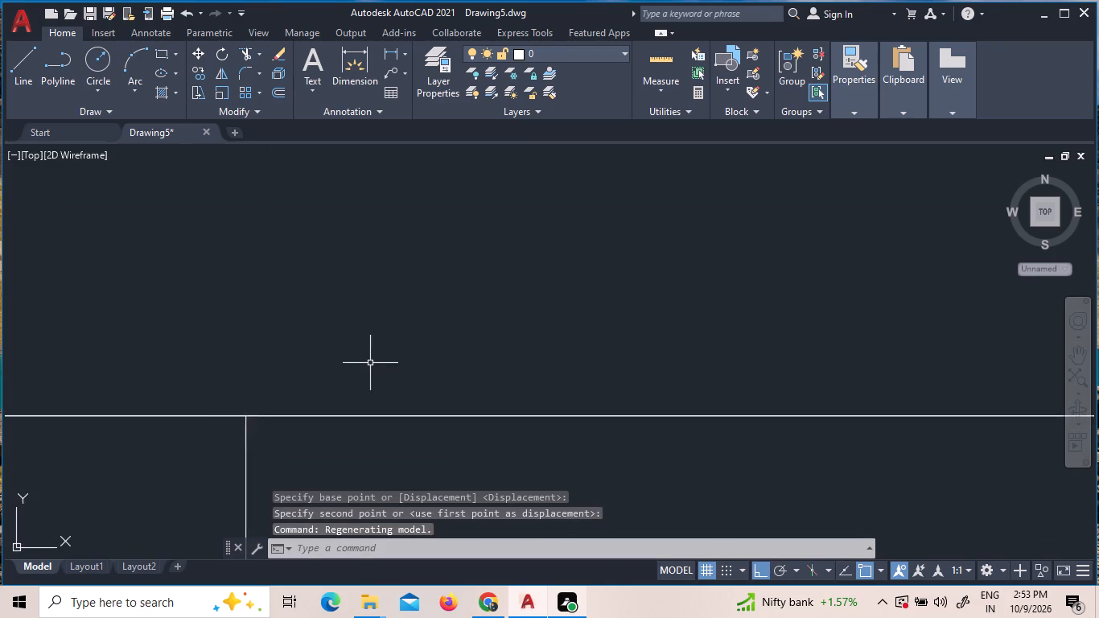
{"action": "scroll", "coordinate": [372, 362], "scroll_direction": "down", "scroll_amount": 16}
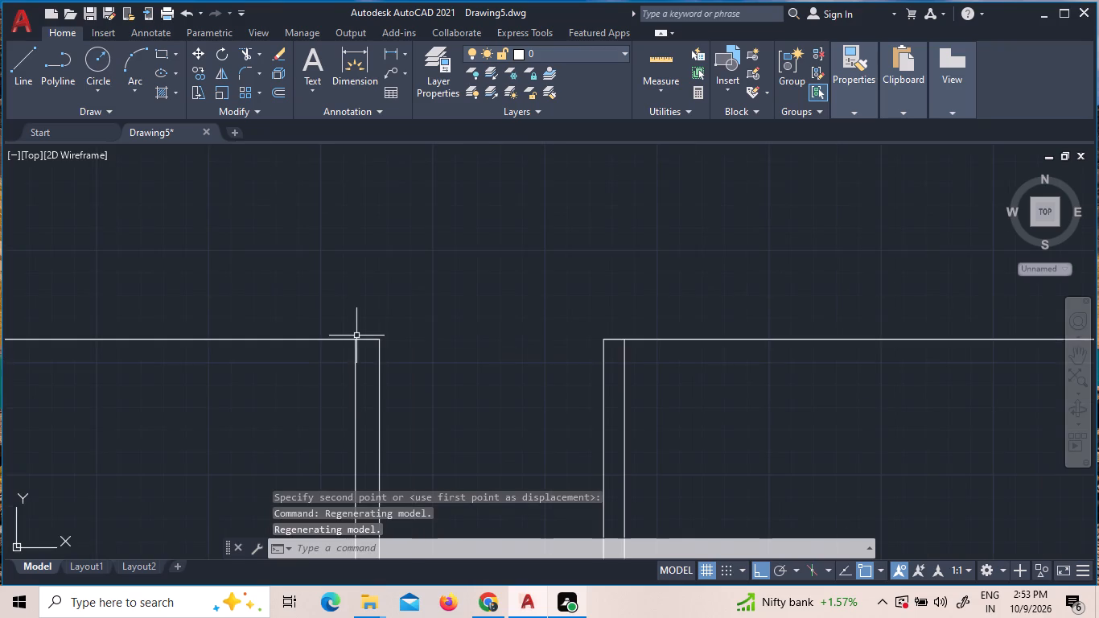
{"action": "scroll", "coordinate": [360, 334], "scroll_direction": "down", "scroll_amount": 2}
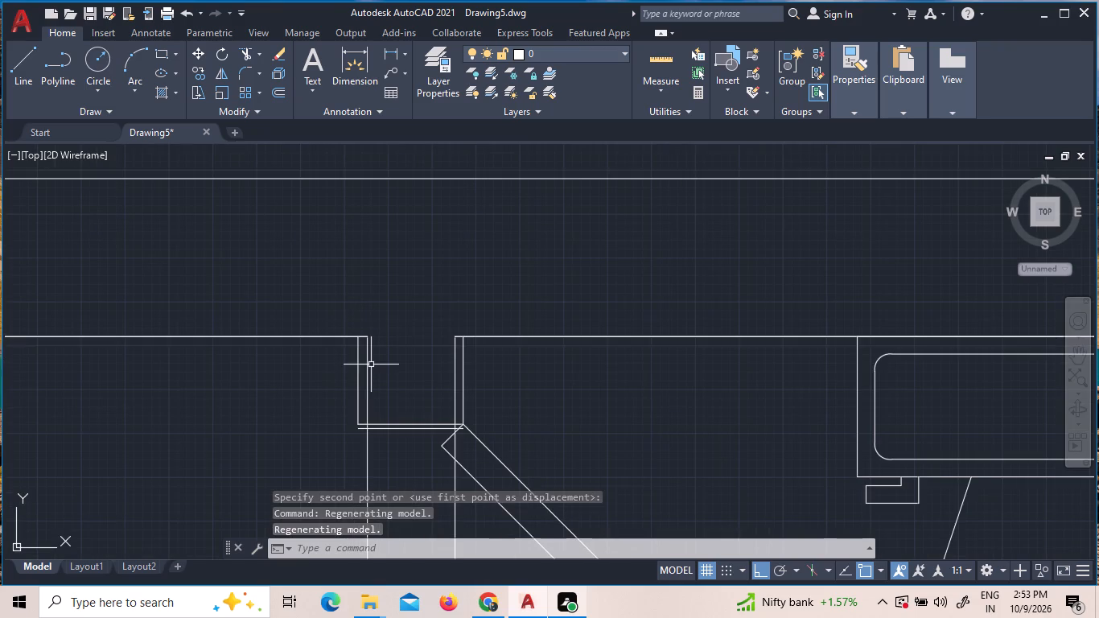
Erase the extra horizontal line just below the upper jamb line at the first toilet's door.
{"action": "left_click", "coordinate": [422, 426]}
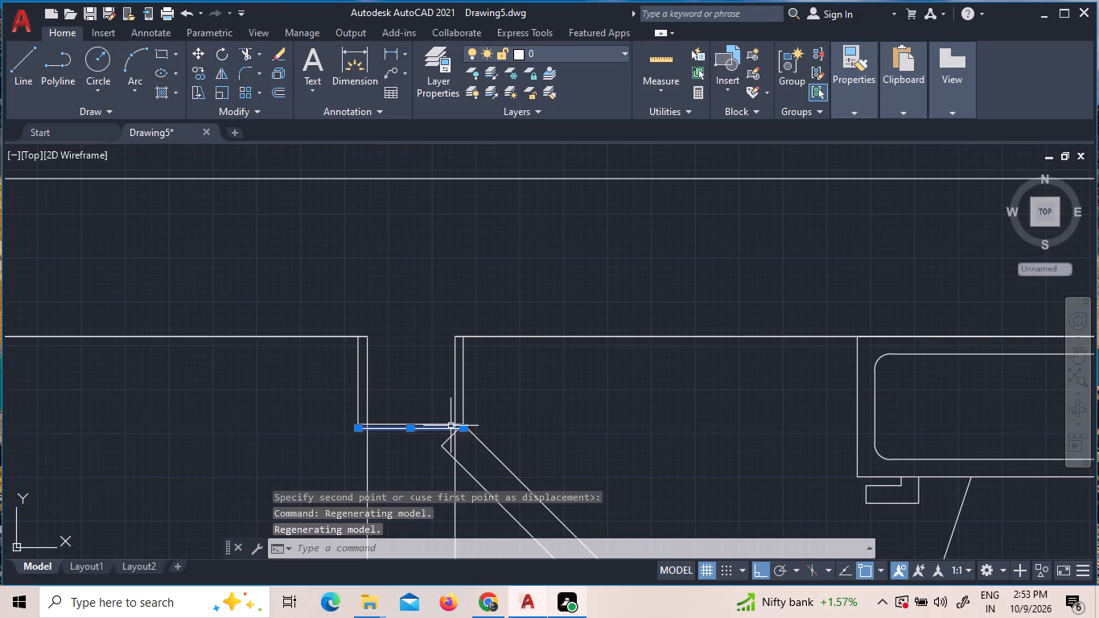
{"action": "left_click", "coordinate": [451, 426]}
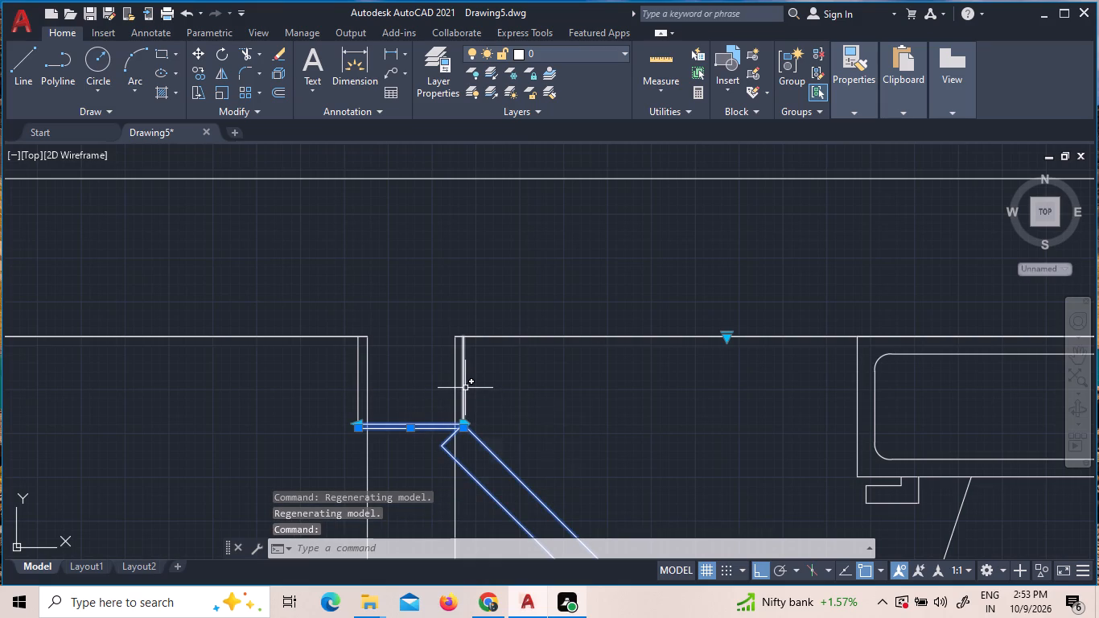
{"action": "key", "text": "Escape"}
{"action": "scroll", "coordinate": [492, 387], "scroll_direction": "down", "scroll_amount": 2}
{"action": "scroll", "coordinate": [475, 409], "scroll_direction": "up", "scroll_amount": 1}
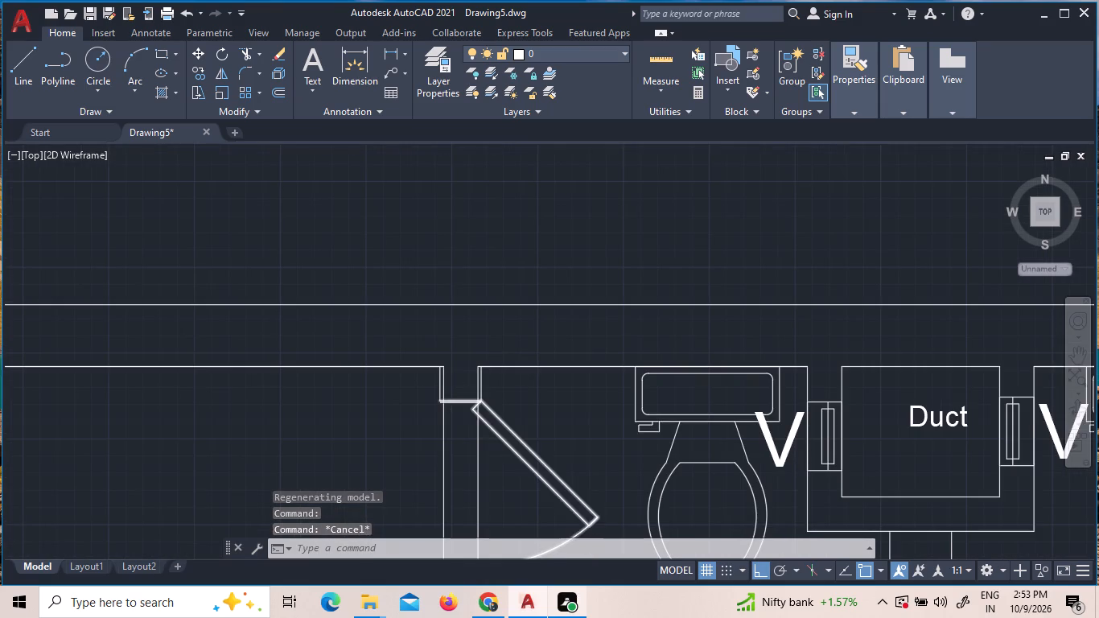
{"action": "scroll", "coordinate": [475, 409], "scroll_direction": "up", "scroll_amount": 3}
{"action": "left_click", "coordinate": [449, 370]}
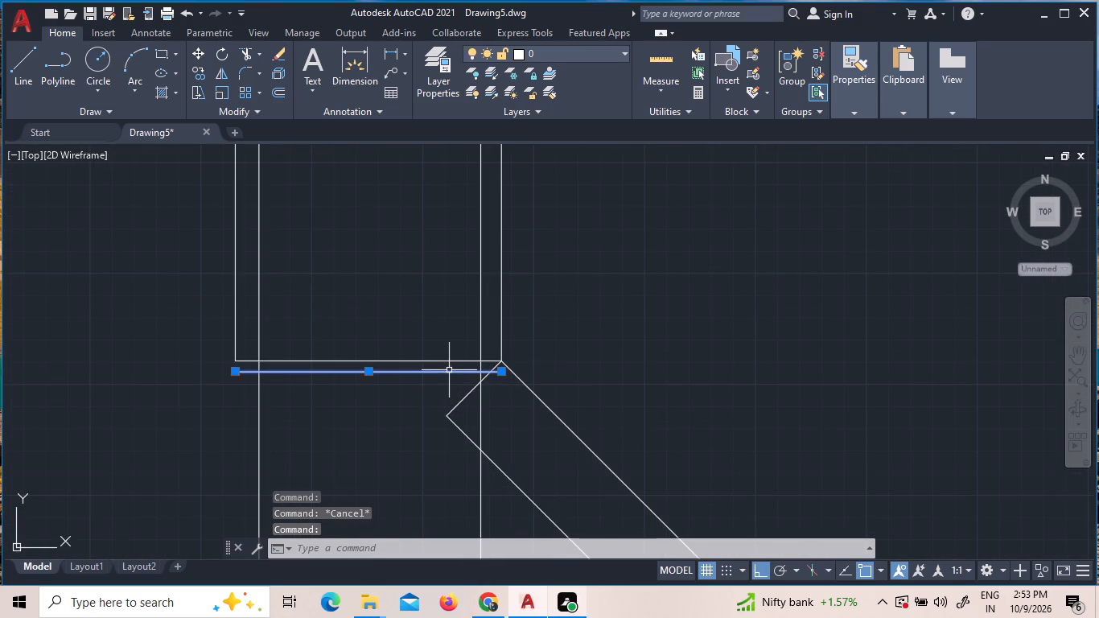
{"action": "key", "text": "Delete"}
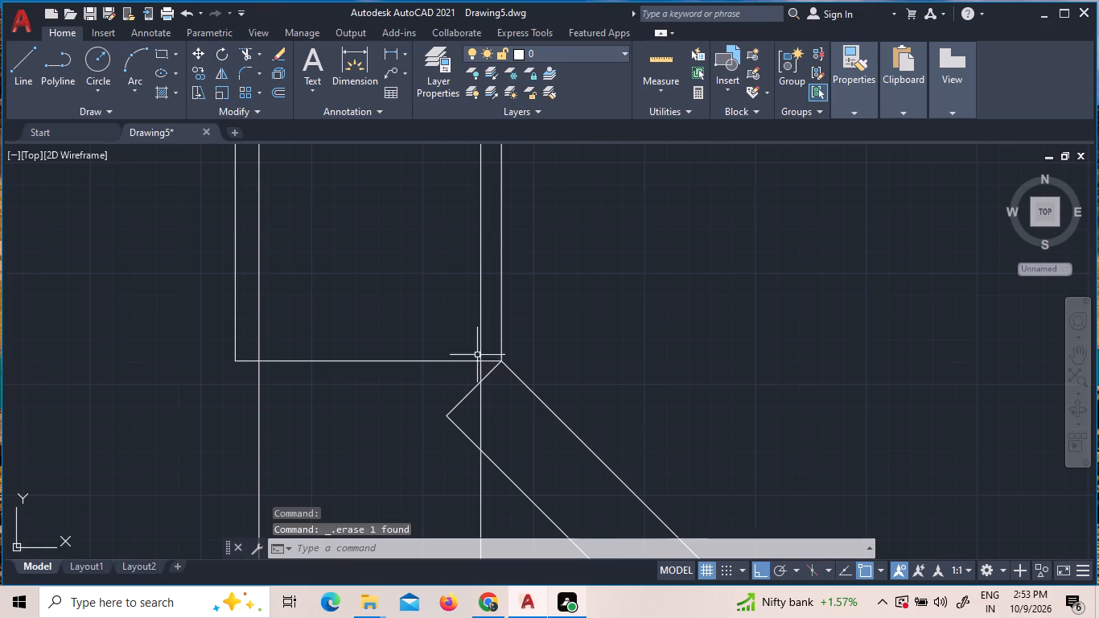
Trim both side-wall lines between the two upper stub lines, above the upper jamb of the first toilet's door.
{"action": "type", "text": "TR"}
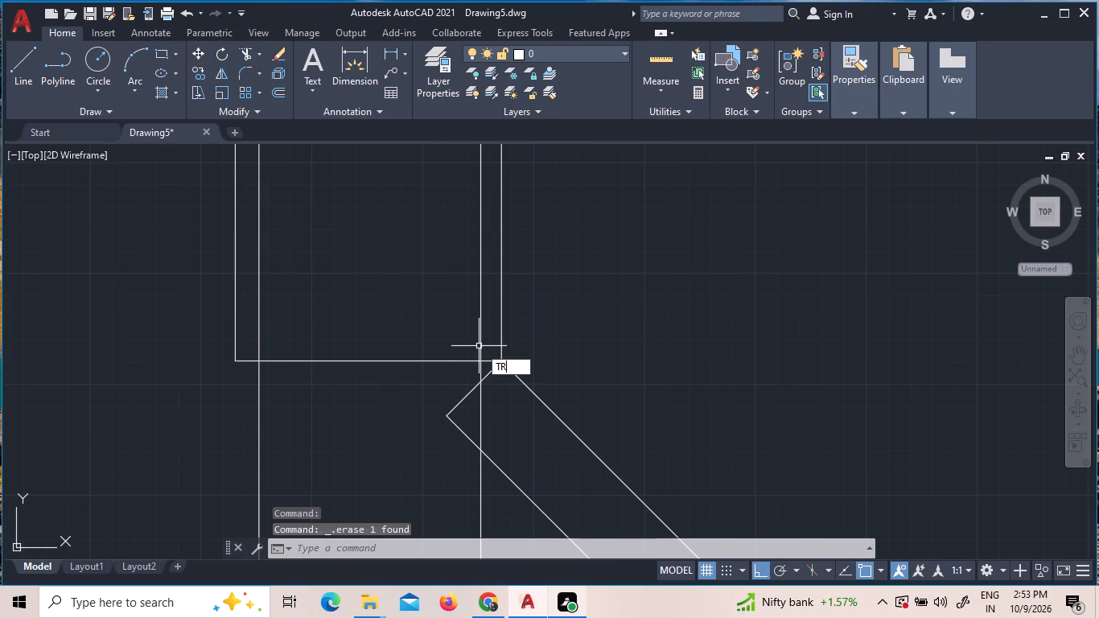
{"action": "key", "text": "space"}
{"action": "key", "text": "space"}
{"action": "left_click", "coordinate": [479, 346]}
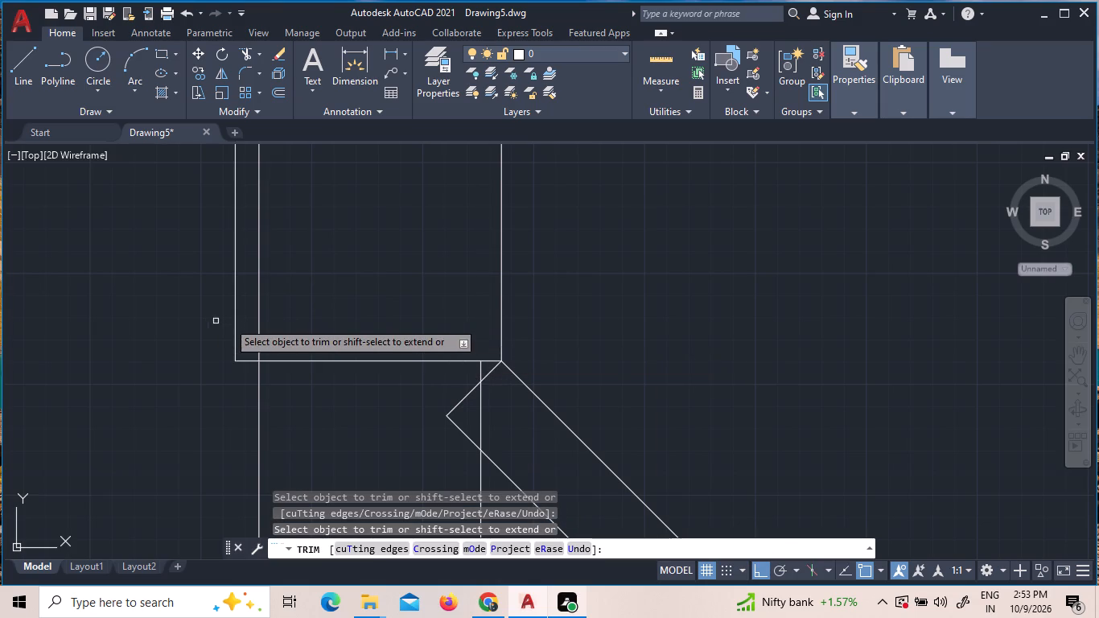
{"action": "left_click", "coordinate": [261, 319]}
{"action": "left_click", "coordinate": [253, 307]}
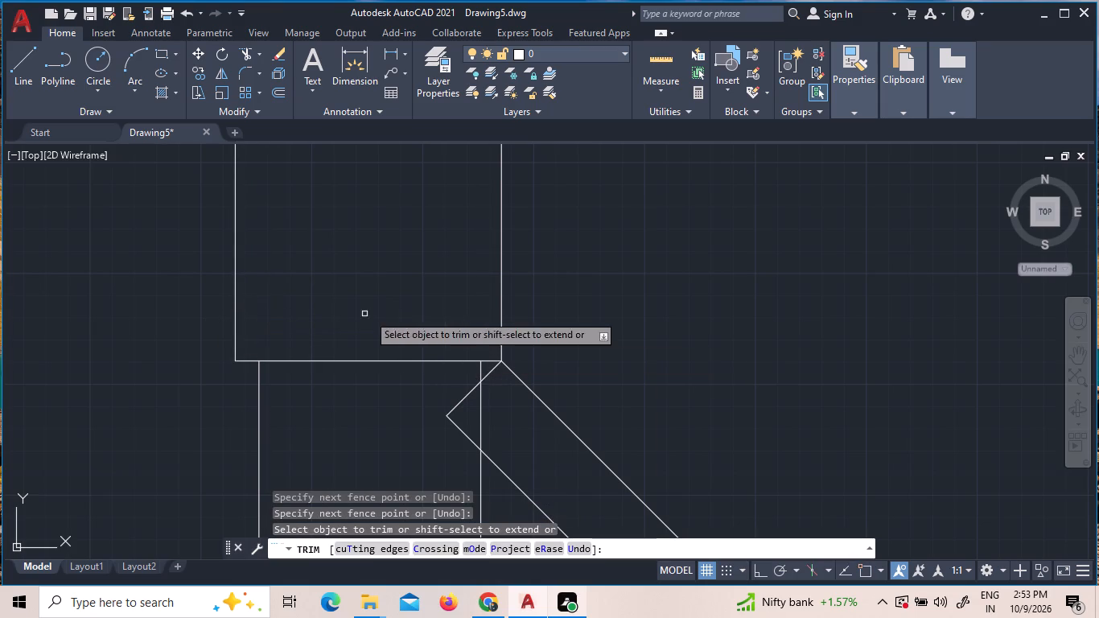
Trim the short end of the top wall line that overhangs the outer upper stub line at the first toilet's door.
{"action": "scroll", "coordinate": [470, 348], "scroll_direction": "down", "scroll_amount": 4}
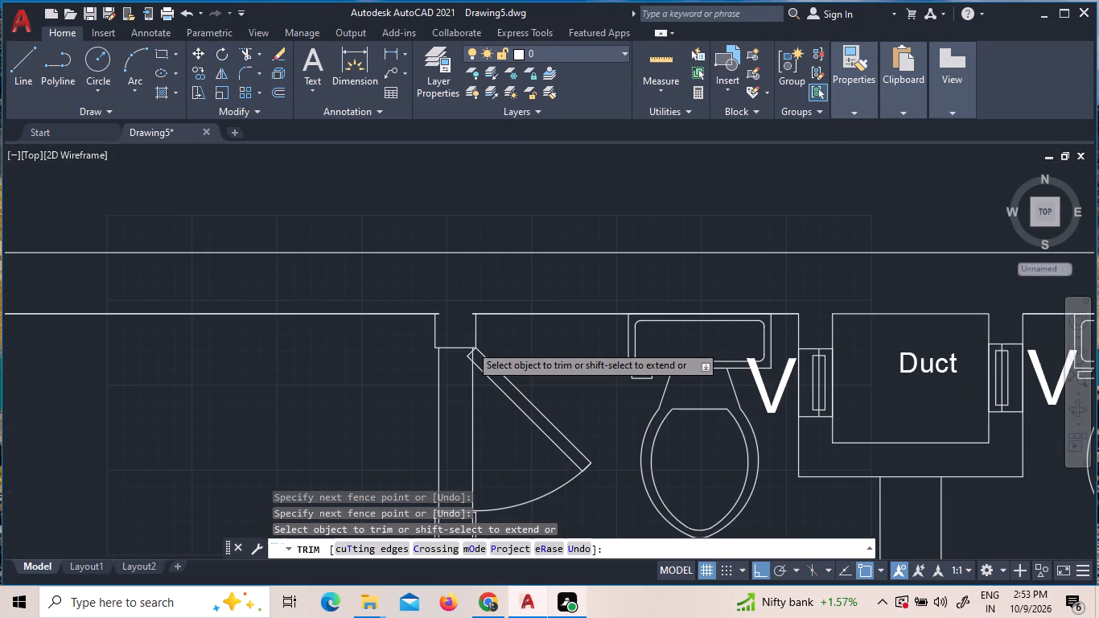
{"action": "left_click", "coordinate": [438, 312]}
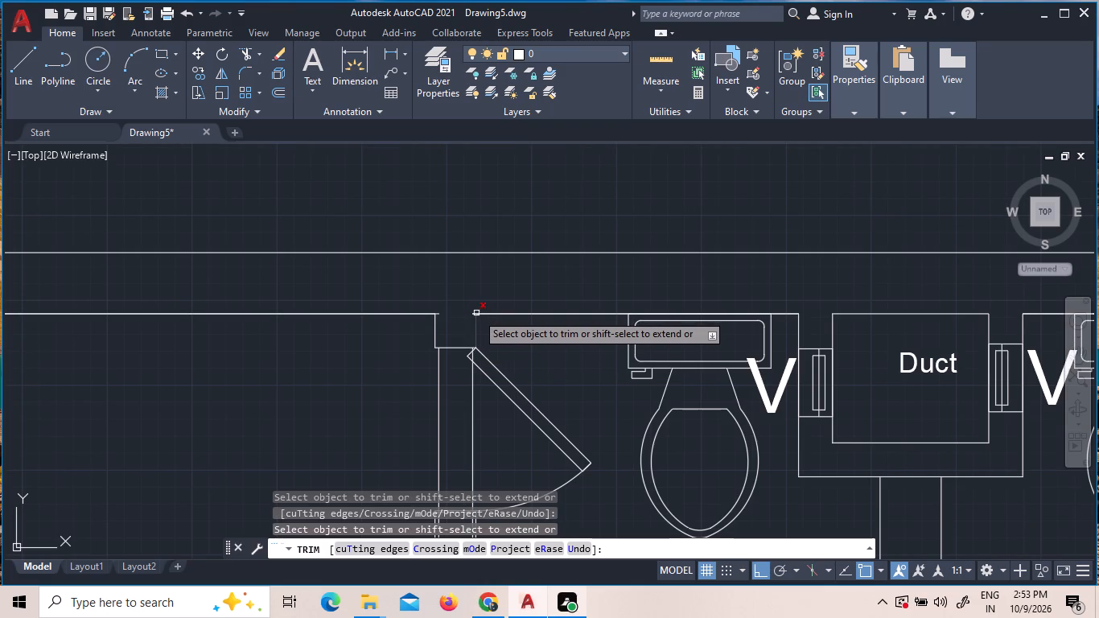
{"action": "left_click", "coordinate": [472, 314]}
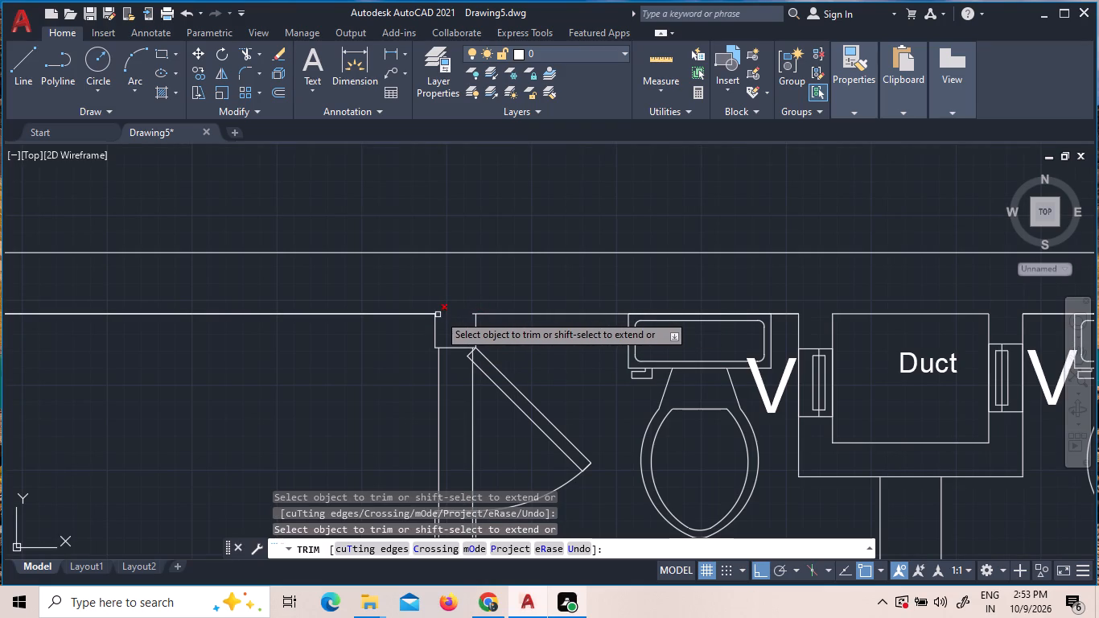
{"action": "left_click", "coordinate": [438, 314]}
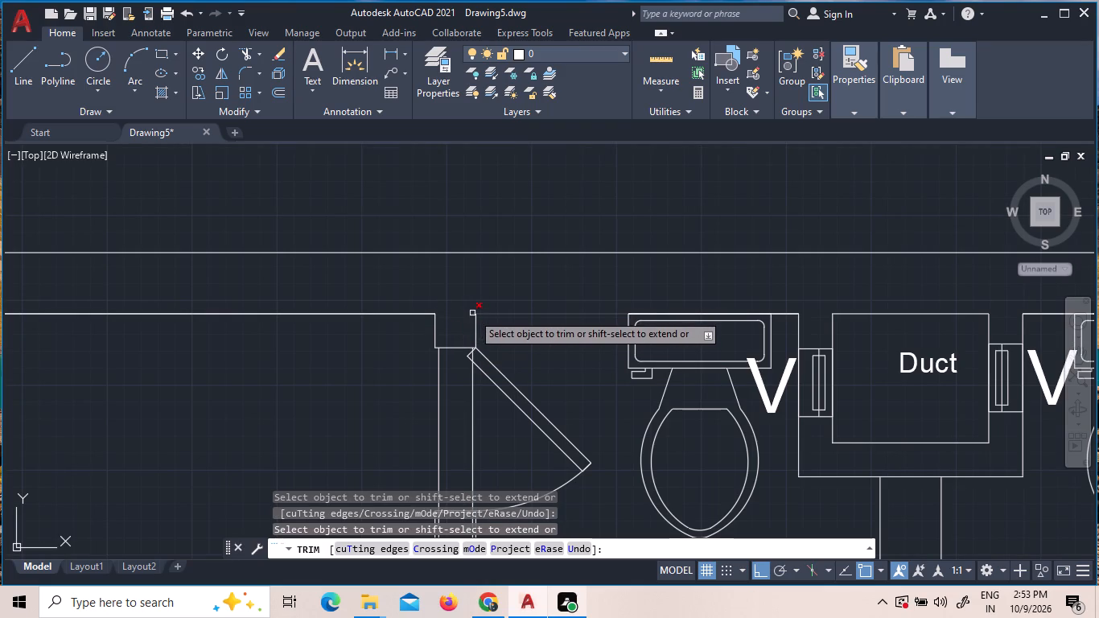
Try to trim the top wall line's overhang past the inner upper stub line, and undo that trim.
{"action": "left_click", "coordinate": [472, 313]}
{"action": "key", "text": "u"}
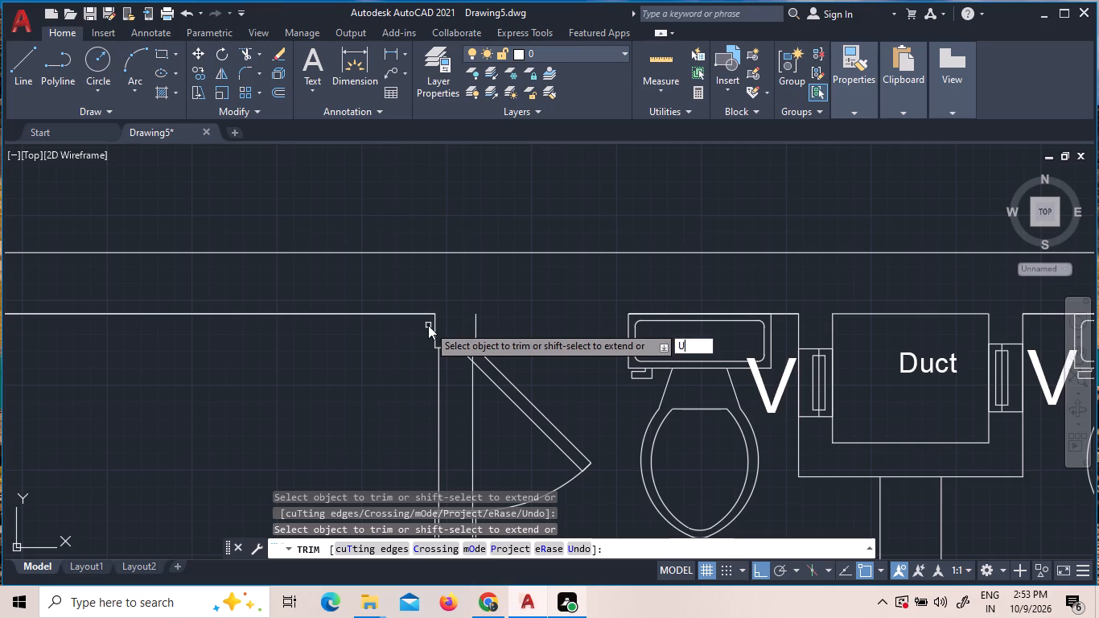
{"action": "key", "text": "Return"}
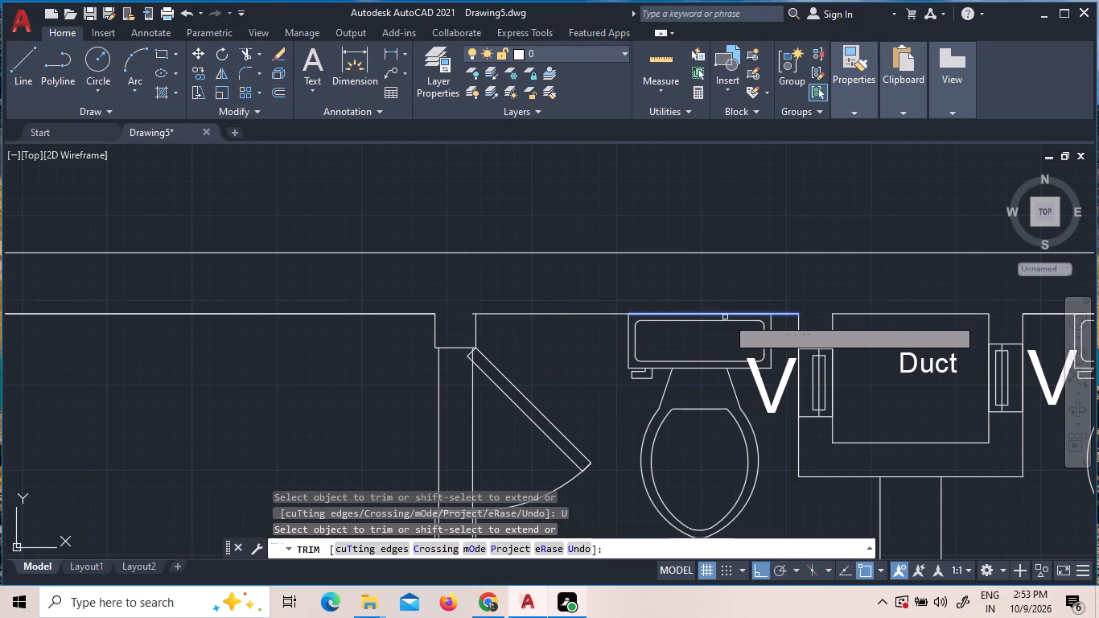
Examine the corners where the top wall line meets the two upper stub lines at the first toilet's door.
{"action": "scroll", "coordinate": [423, 318], "scroll_direction": "up", "scroll_amount": 5}
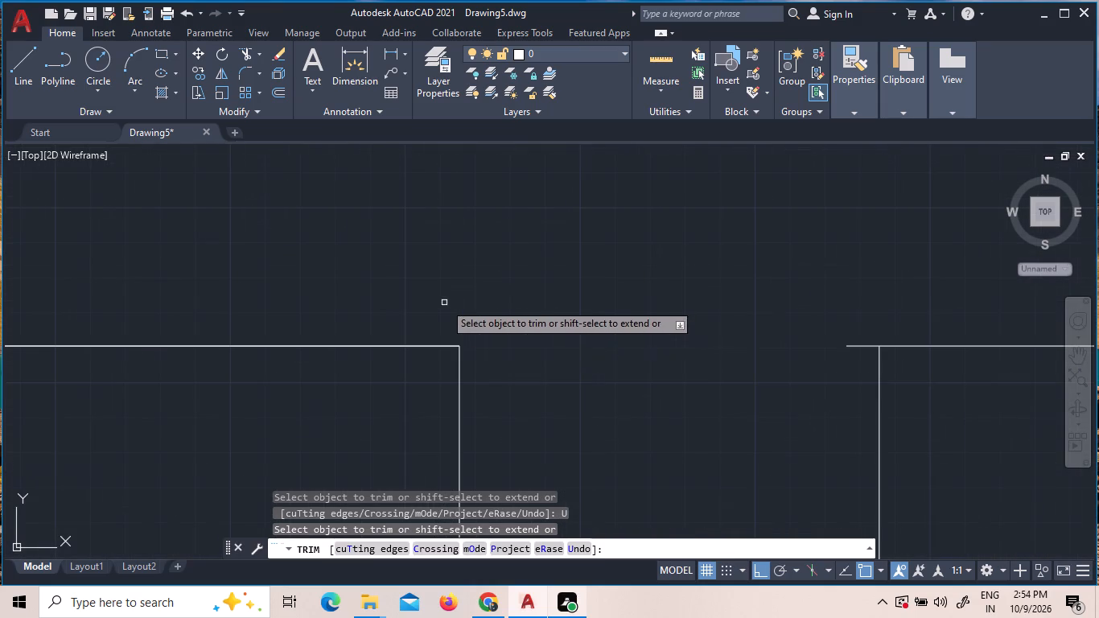
{"action": "scroll", "coordinate": [468, 354], "scroll_direction": "up", "scroll_amount": 4}
{"action": "scroll", "coordinate": [408, 316], "scroll_direction": "up", "scroll_amount": 3}
{"action": "scroll", "coordinate": [408, 316], "scroll_direction": "down", "scroll_amount": 1}
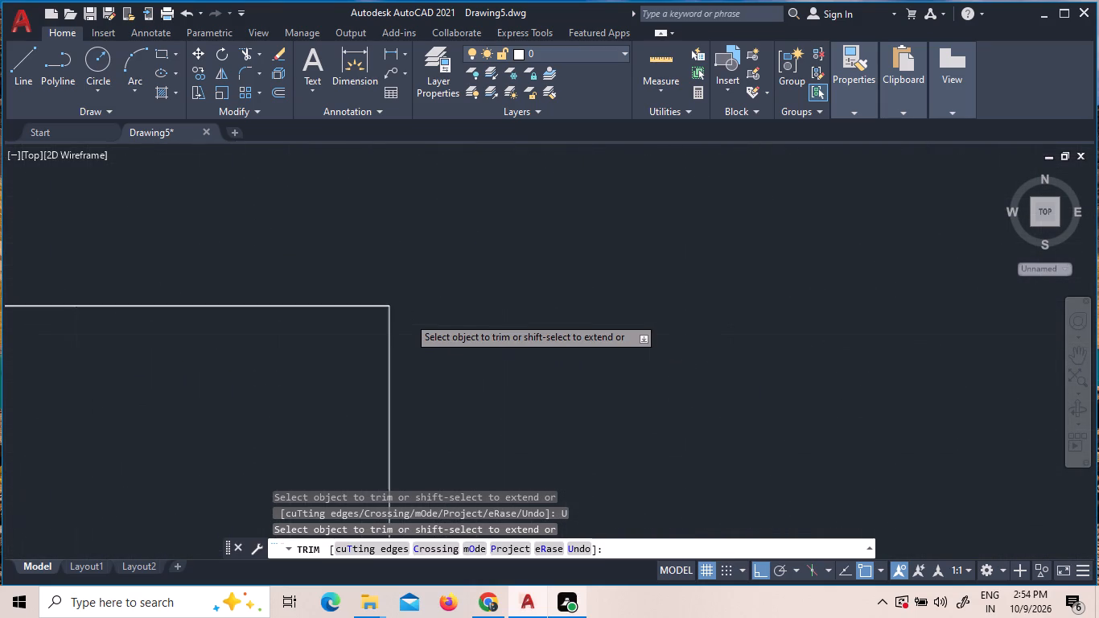
{"action": "scroll", "coordinate": [407, 316], "scroll_direction": "down", "scroll_amount": 6}
{"action": "scroll", "coordinate": [817, 322], "scroll_direction": "up", "scroll_amount": 1}
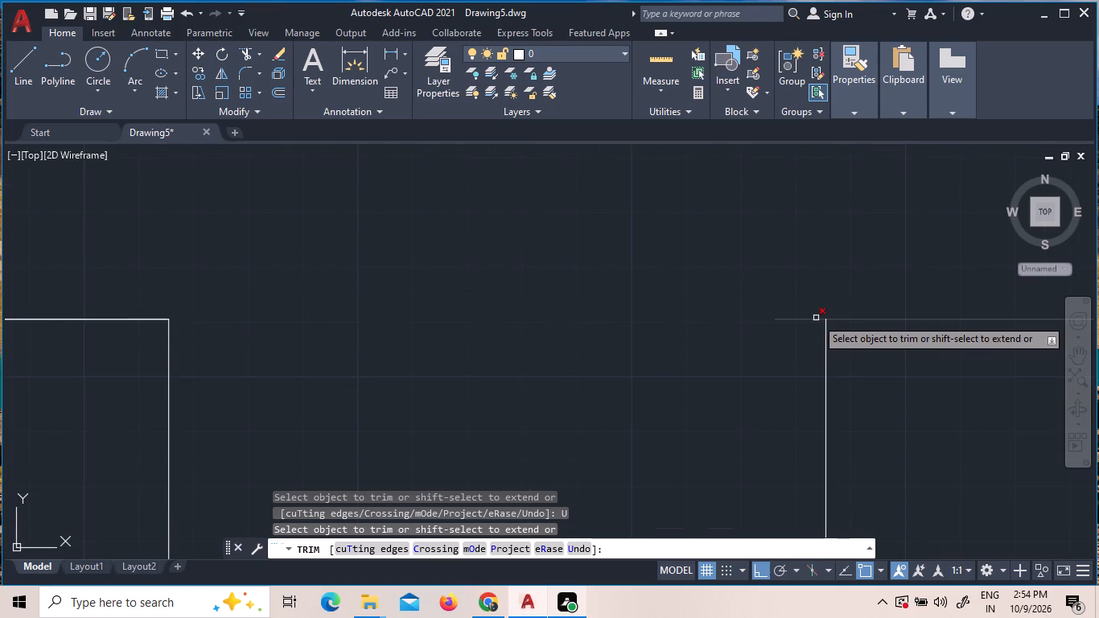
{"action": "scroll", "coordinate": [778, 312], "scroll_direction": "down", "scroll_amount": 4}
{"action": "scroll", "coordinate": [595, 323], "scroll_direction": "down", "scroll_amount": 2}
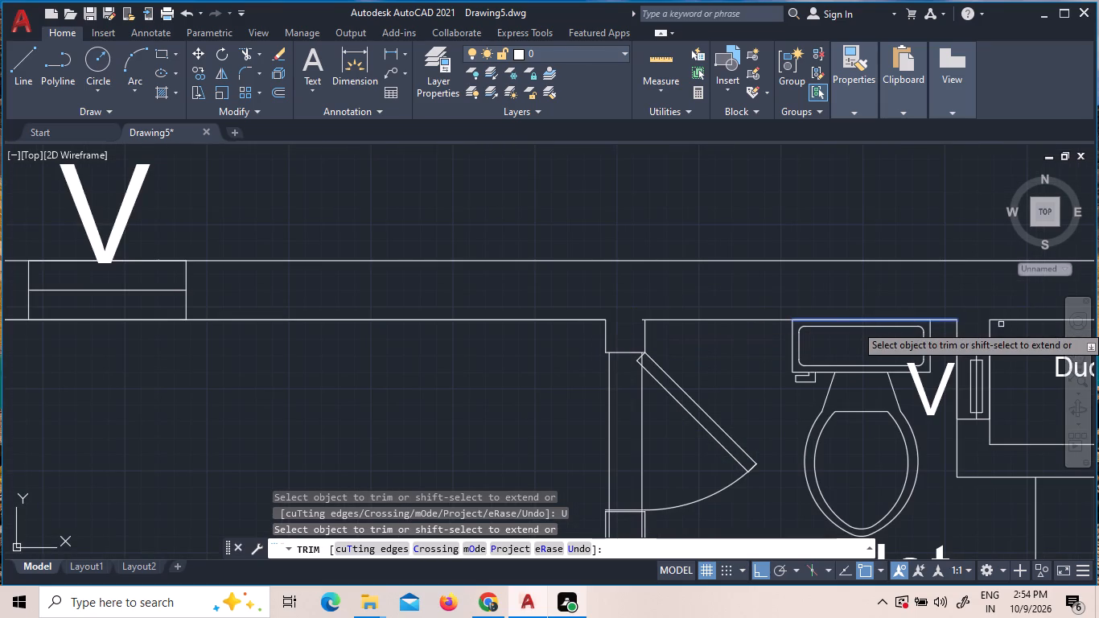
{"action": "scroll", "coordinate": [994, 329], "scroll_direction": "down", "scroll_amount": 2}
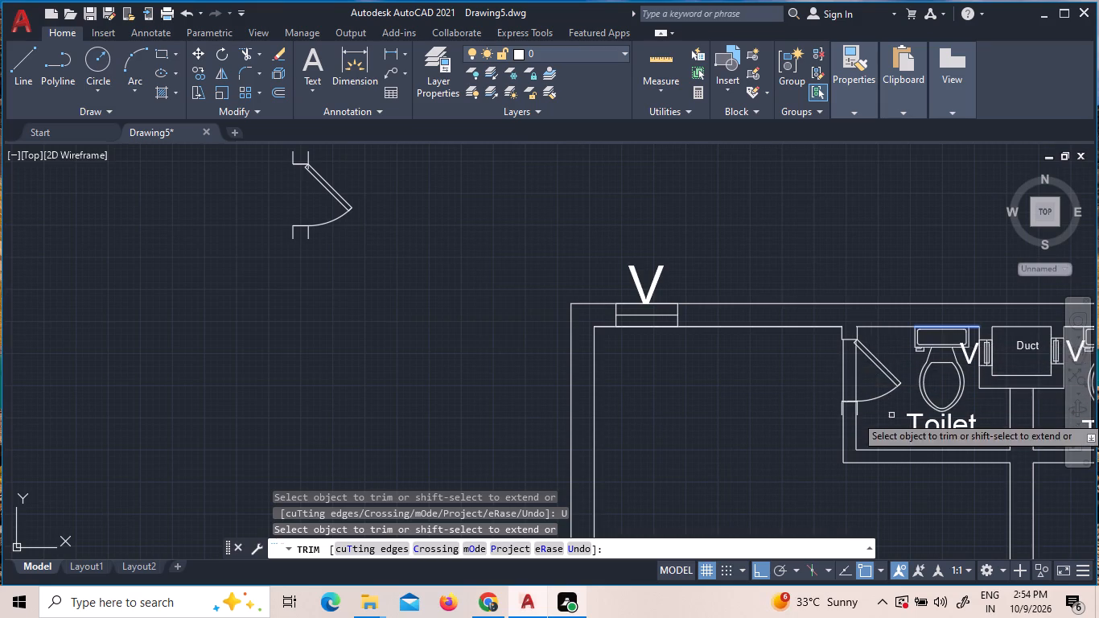
Erase the extra horizontal line just below the lower jamb line at the first toilet's door.
{"action": "scroll", "coordinate": [891, 415], "scroll_direction": "up", "scroll_amount": 4}
{"action": "scroll", "coordinate": [732, 364], "scroll_direction": "up", "scroll_amount": 1}
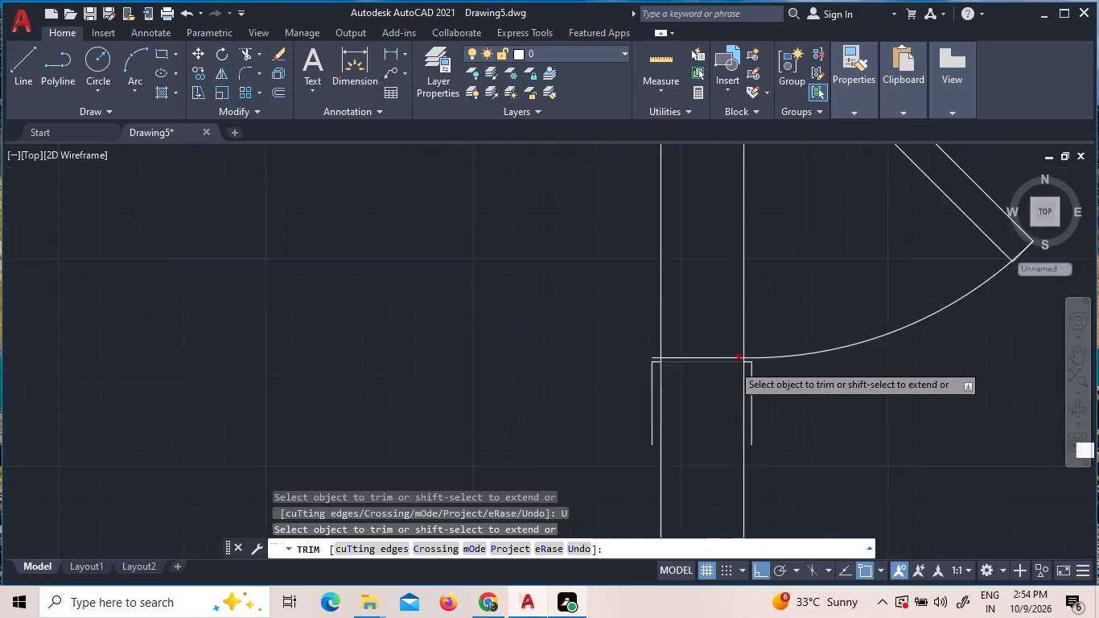
{"action": "scroll", "coordinate": [732, 364], "scroll_direction": "up", "scroll_amount": 1}
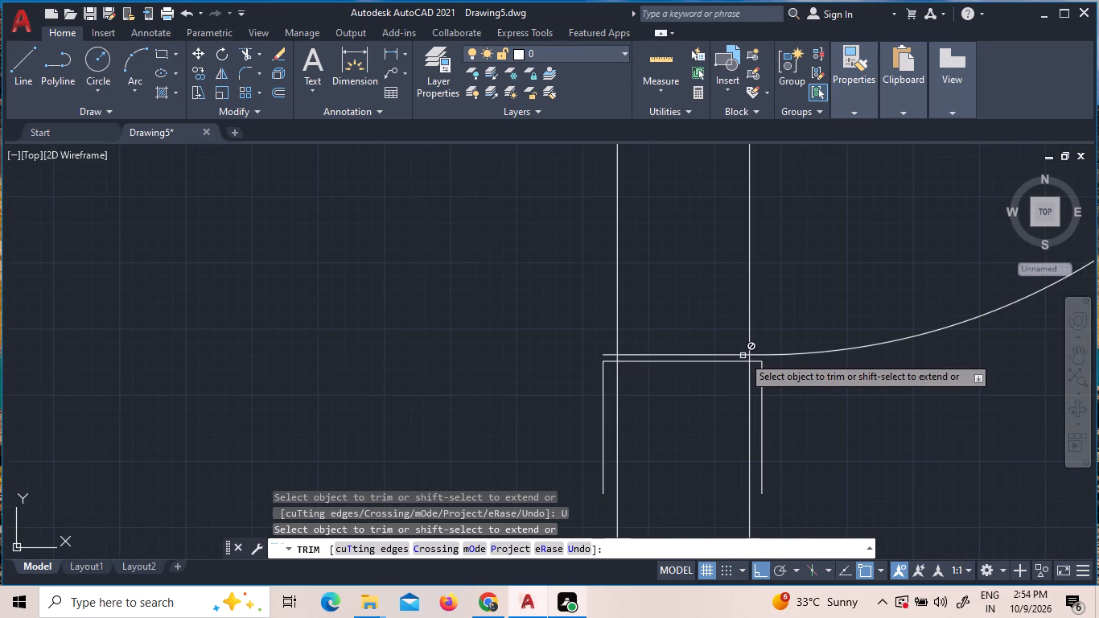
{"action": "left_click", "coordinate": [743, 356]}
{"action": "key", "text": "Escape"}
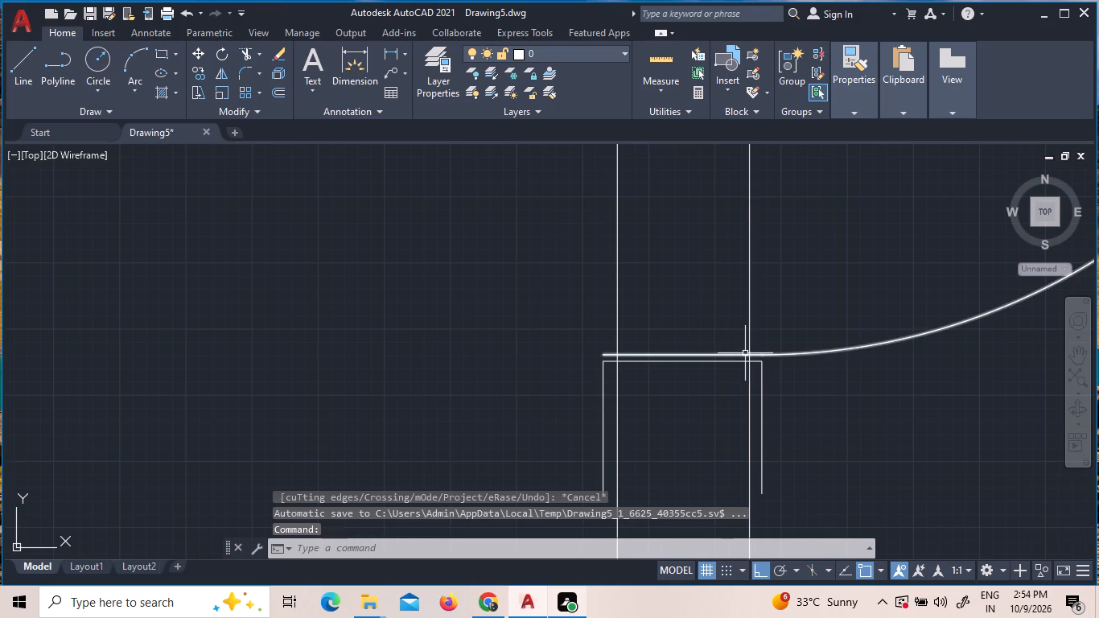
{"action": "left_click", "coordinate": [744, 356]}
{"action": "scroll", "coordinate": [744, 408], "scroll_direction": "down", "scroll_amount": 4}
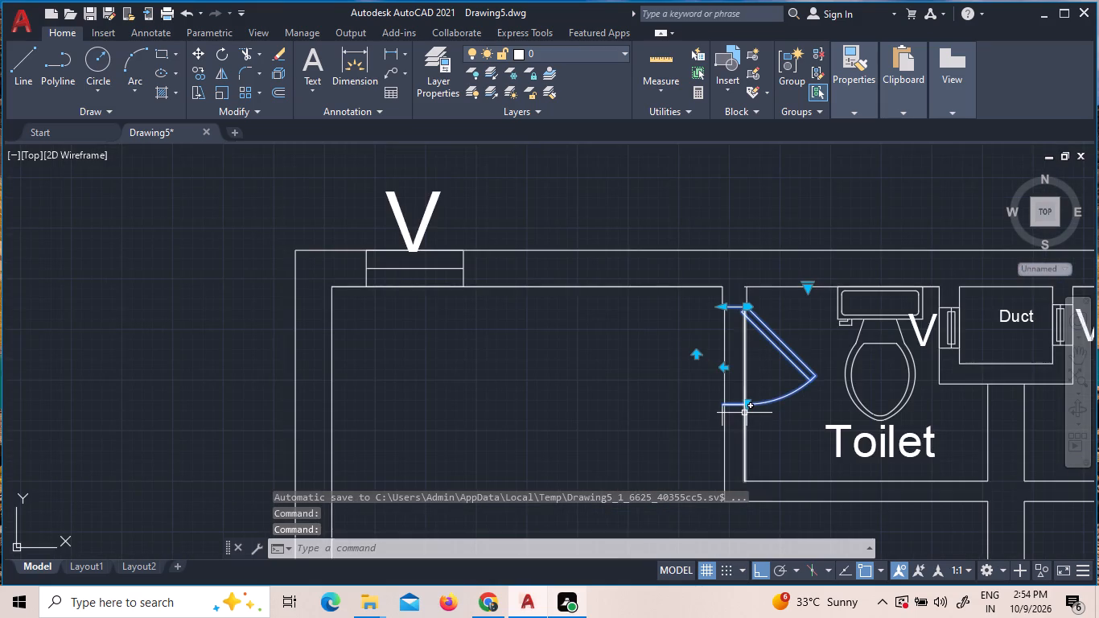
{"action": "scroll", "coordinate": [744, 413], "scroll_direction": "up", "scroll_amount": 6}
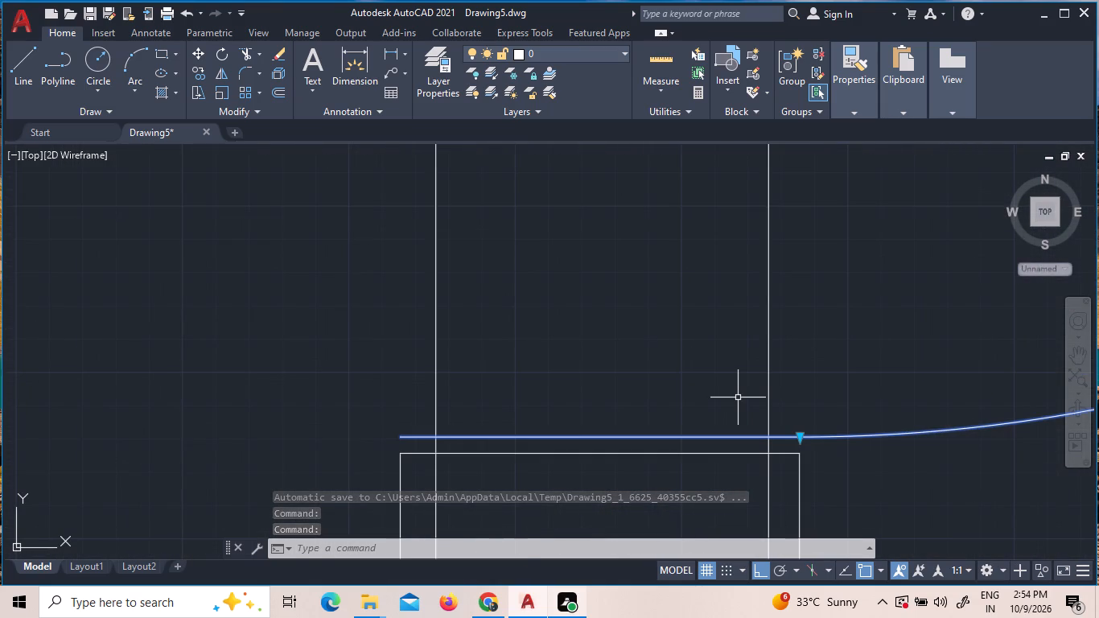
{"action": "scroll", "coordinate": [738, 398], "scroll_direction": "down", "scroll_amount": 1}
{"action": "scroll", "coordinate": [724, 430], "scroll_direction": "up", "scroll_amount": 2}
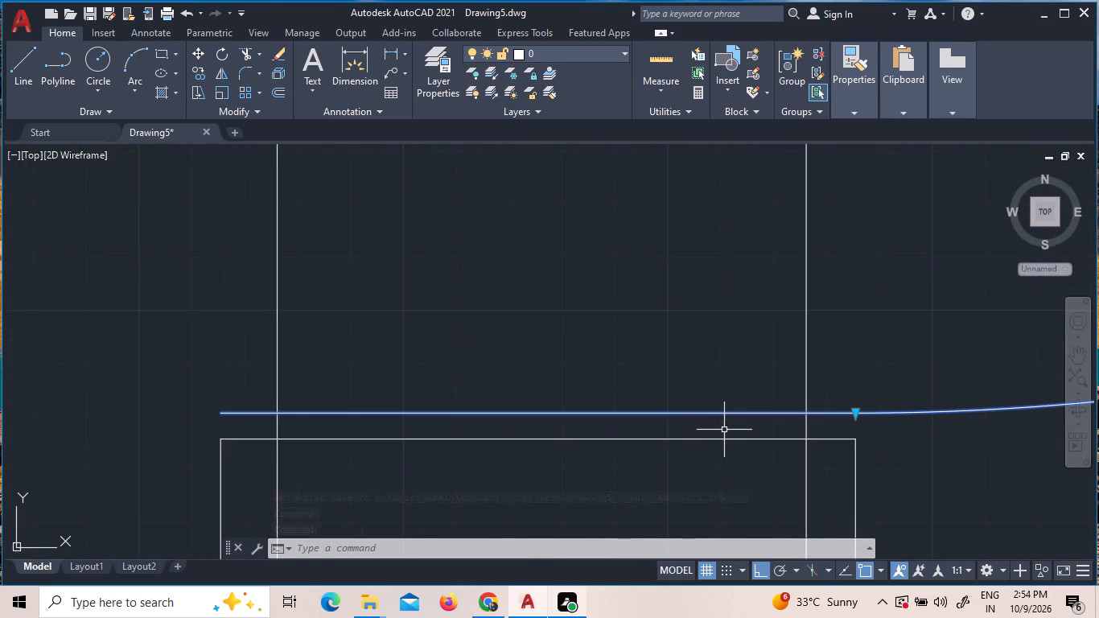
{"action": "left_click", "coordinate": [711, 437]}
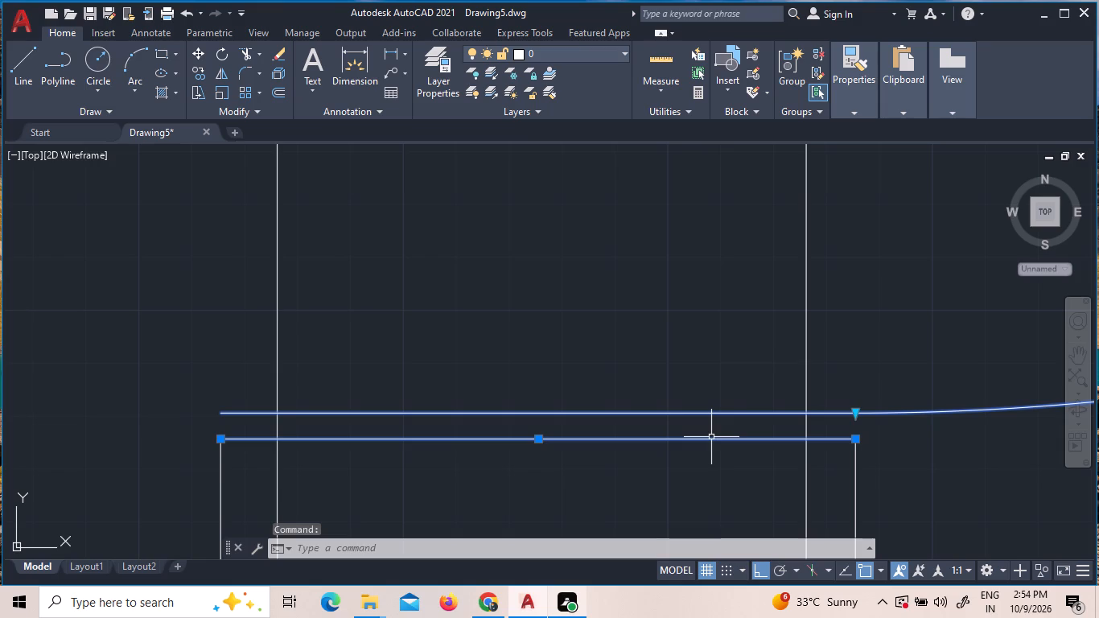
{"action": "key", "text": "Escape"}
{"action": "key", "text": "Escape"}
{"action": "key", "text": "Escape"}
{"action": "left_click", "coordinate": [712, 439]}
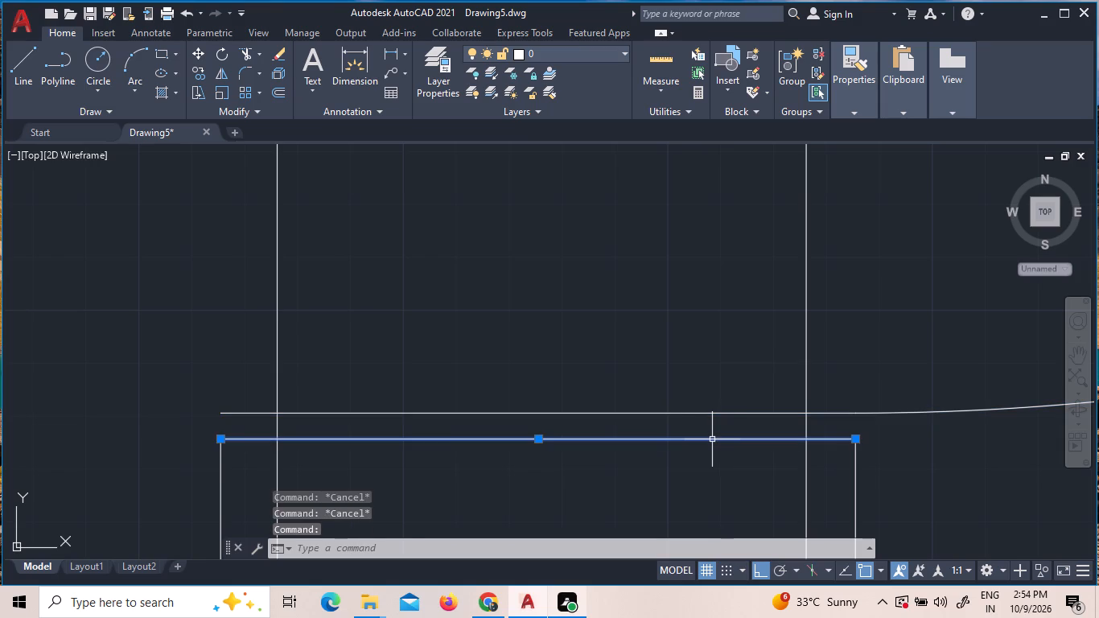
{"action": "key", "text": "Delete"}
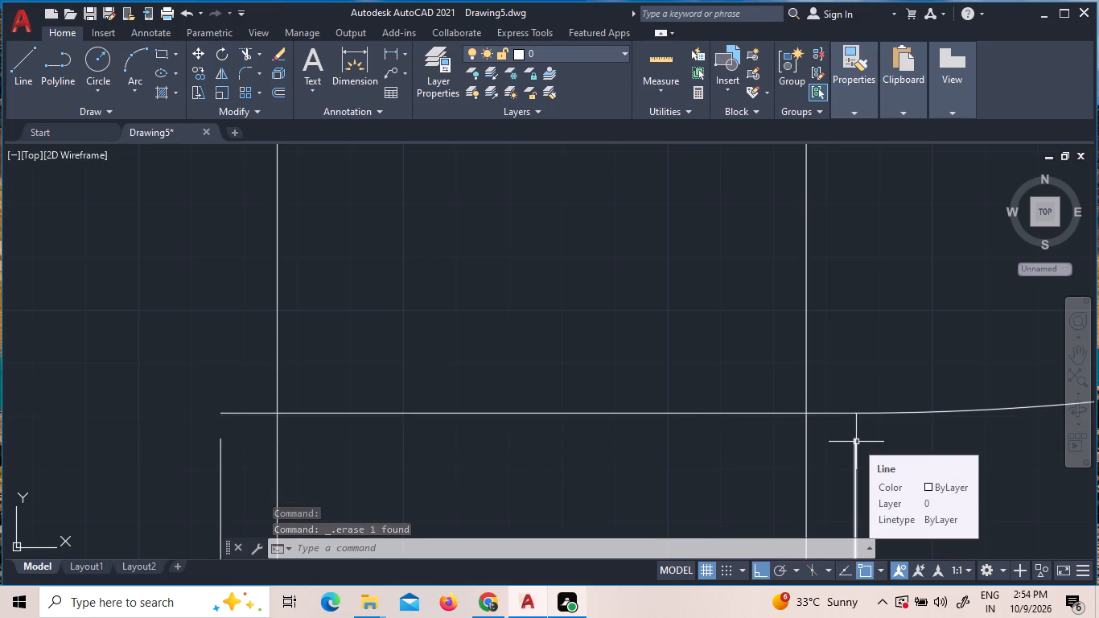
Move the inner lower stub line up so its top end snaps to the end of the door's lower jamb line.
{"action": "type", "text": "MOVE"}
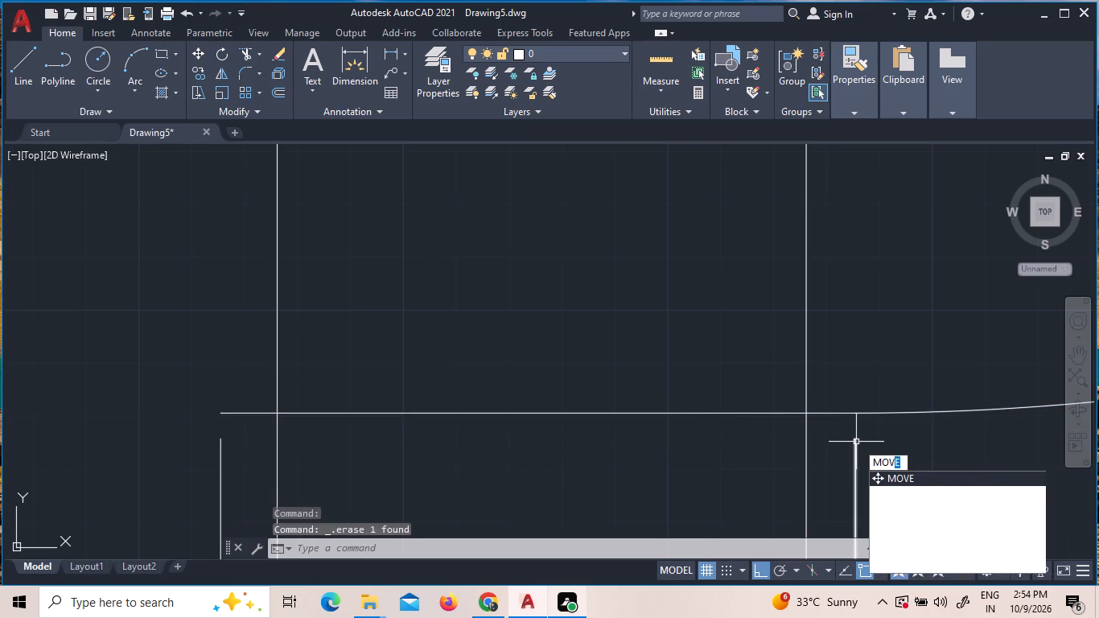
{"action": "left_click", "coordinate": [945, 473]}
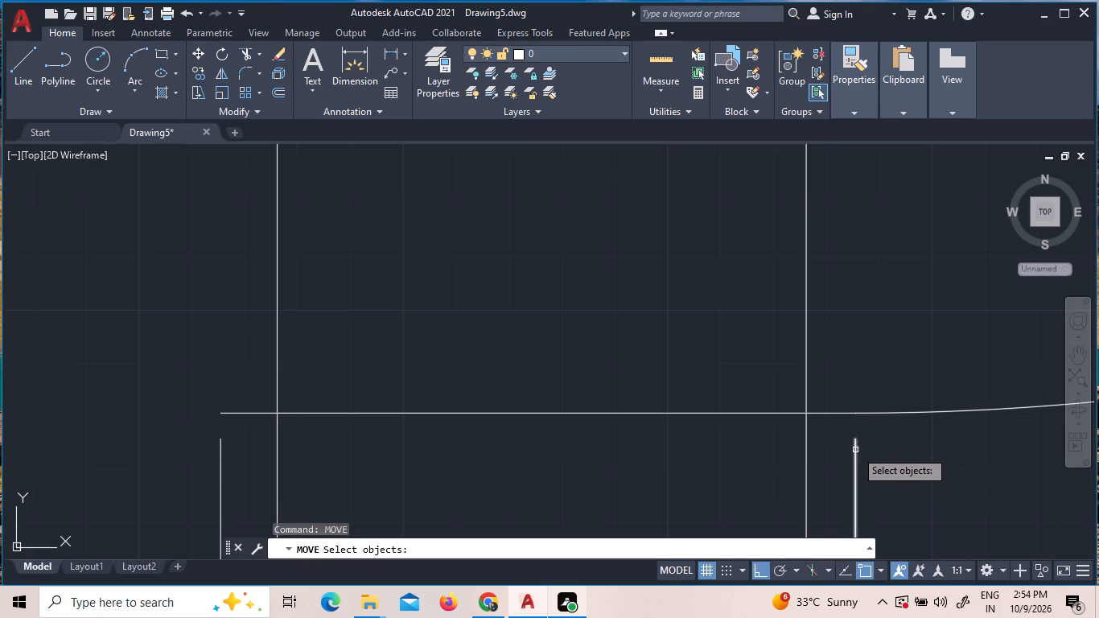
{"action": "left_click", "coordinate": [854, 451]}
{"action": "right_click", "coordinate": [854, 451]}
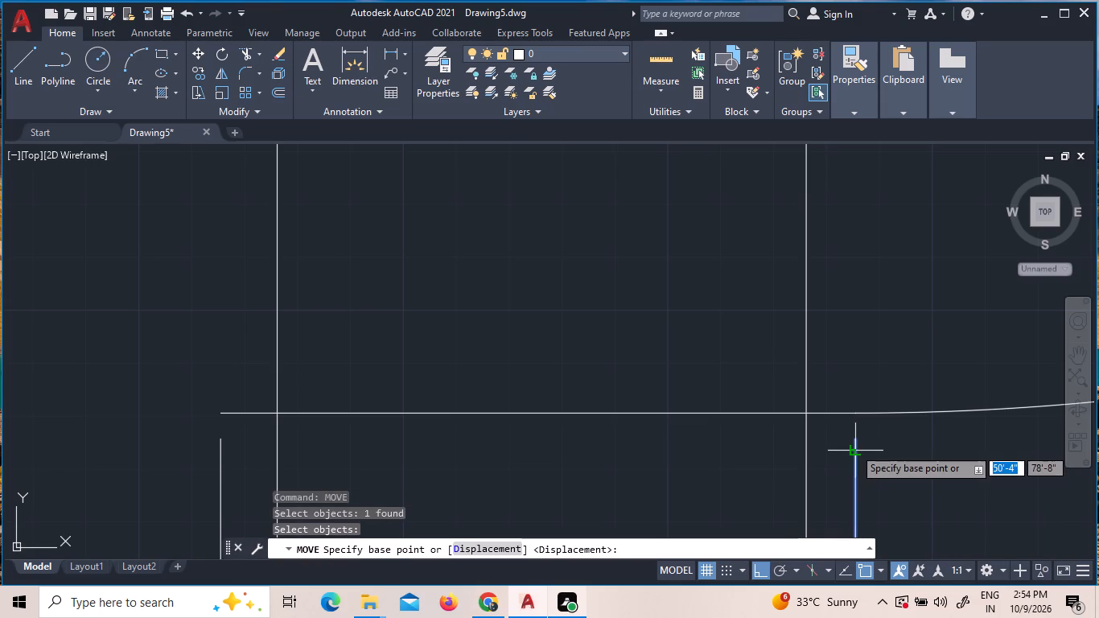
{"action": "left_click", "coordinate": [853, 438]}
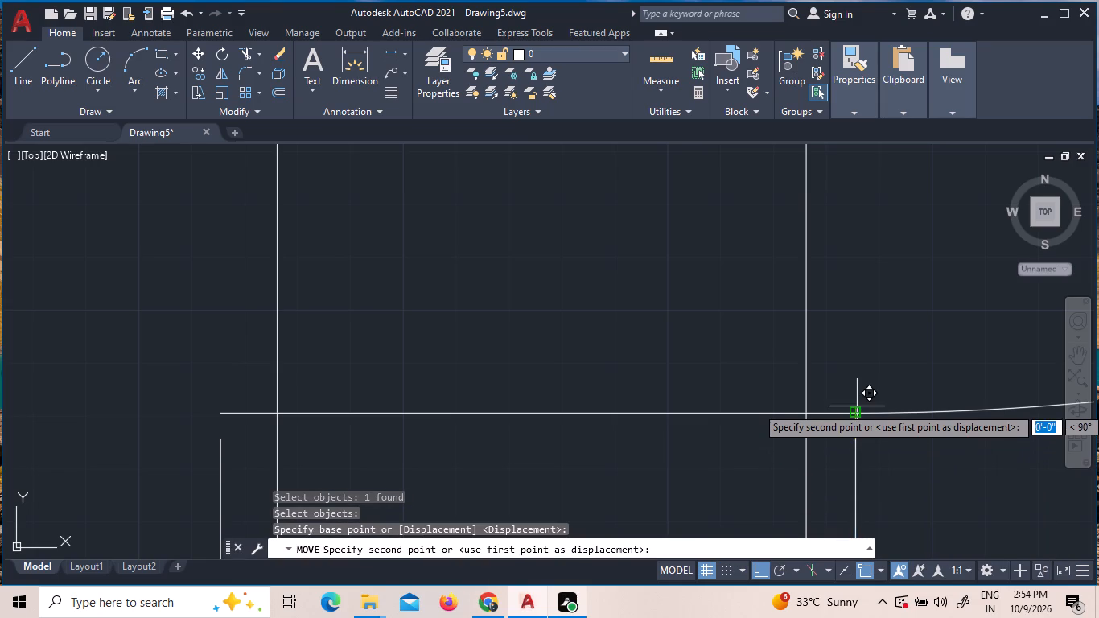
{"action": "left_click", "coordinate": [857, 410]}
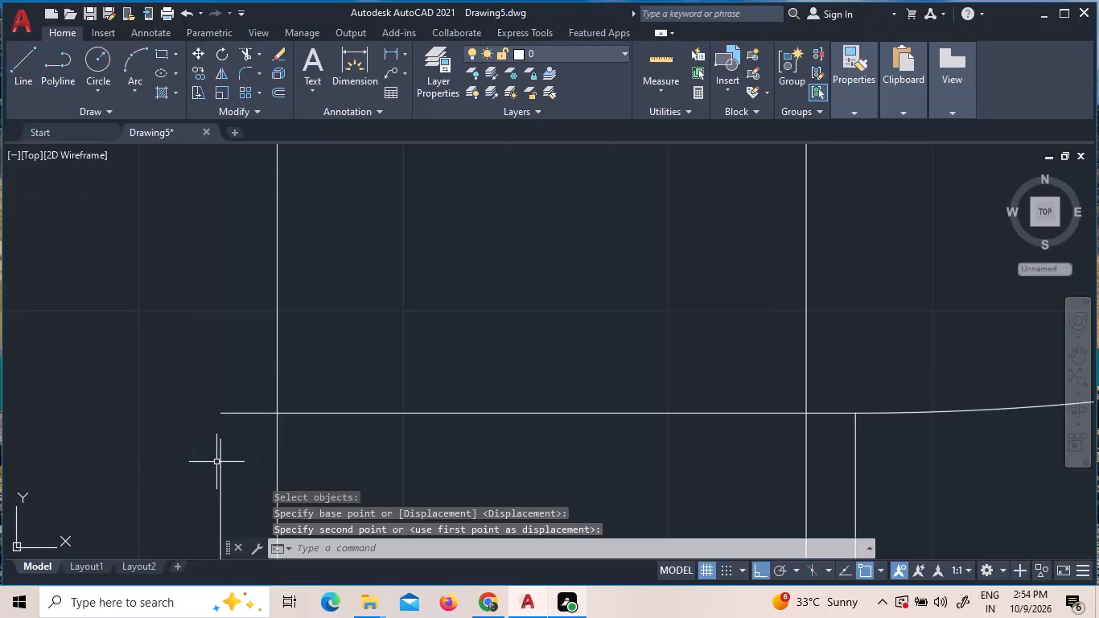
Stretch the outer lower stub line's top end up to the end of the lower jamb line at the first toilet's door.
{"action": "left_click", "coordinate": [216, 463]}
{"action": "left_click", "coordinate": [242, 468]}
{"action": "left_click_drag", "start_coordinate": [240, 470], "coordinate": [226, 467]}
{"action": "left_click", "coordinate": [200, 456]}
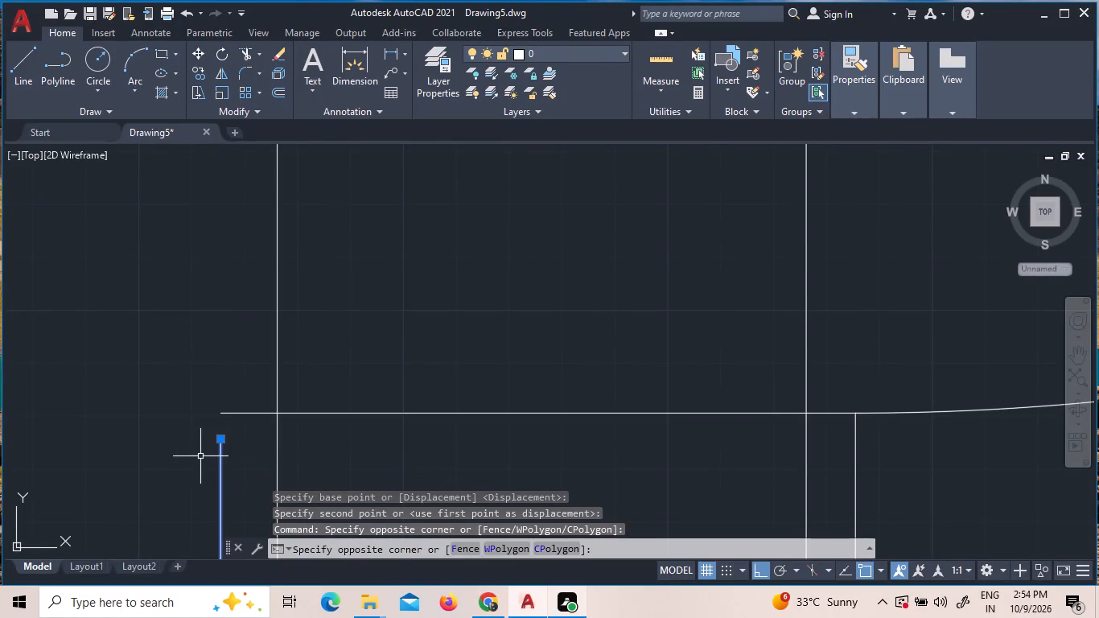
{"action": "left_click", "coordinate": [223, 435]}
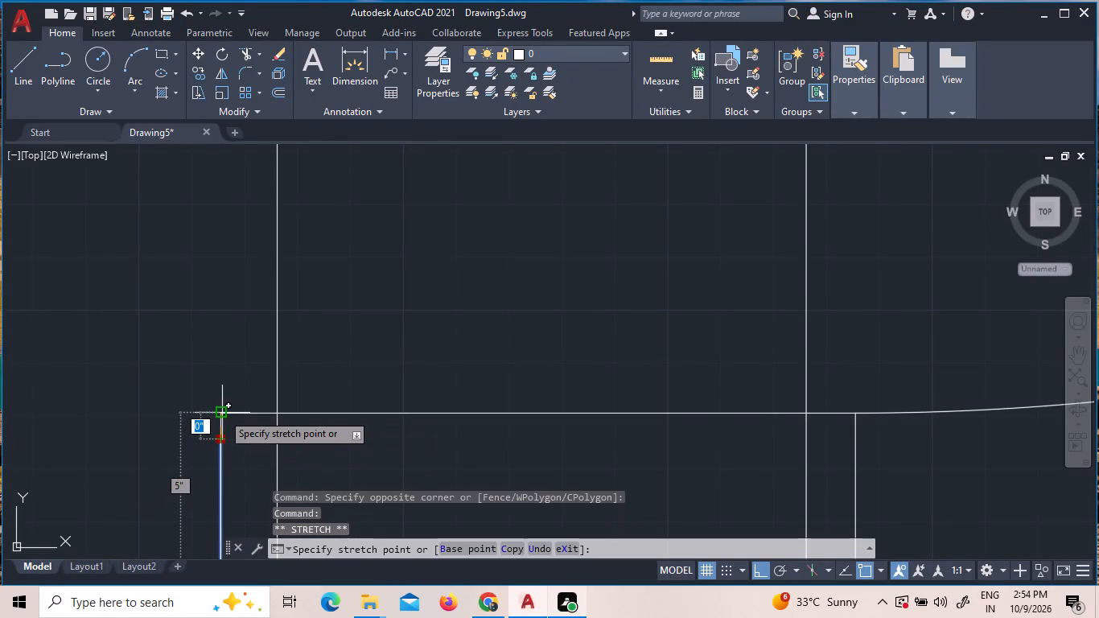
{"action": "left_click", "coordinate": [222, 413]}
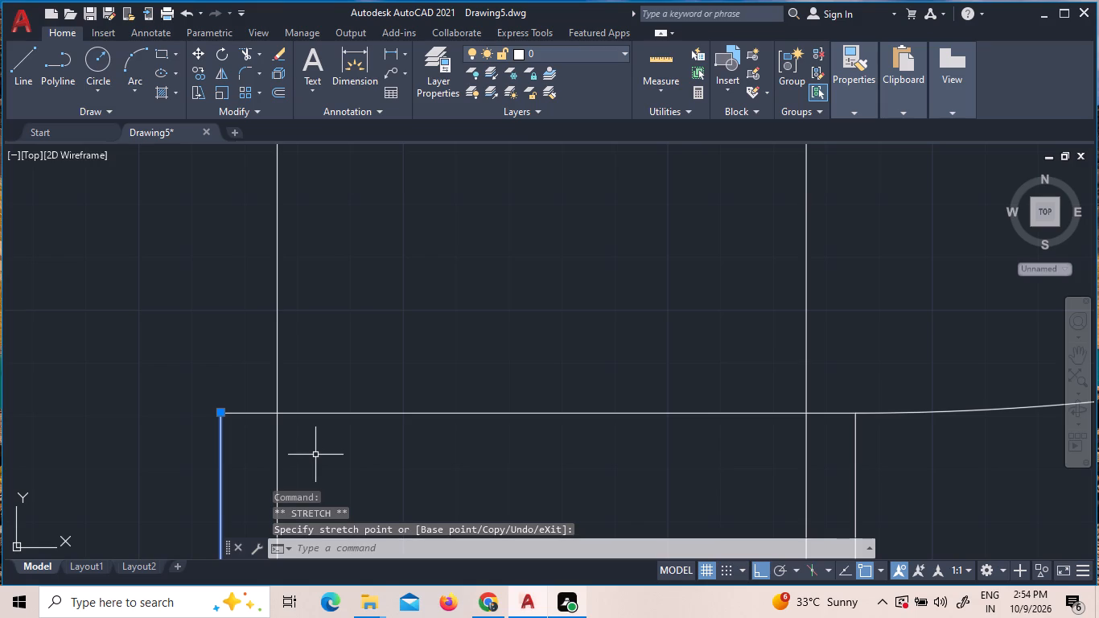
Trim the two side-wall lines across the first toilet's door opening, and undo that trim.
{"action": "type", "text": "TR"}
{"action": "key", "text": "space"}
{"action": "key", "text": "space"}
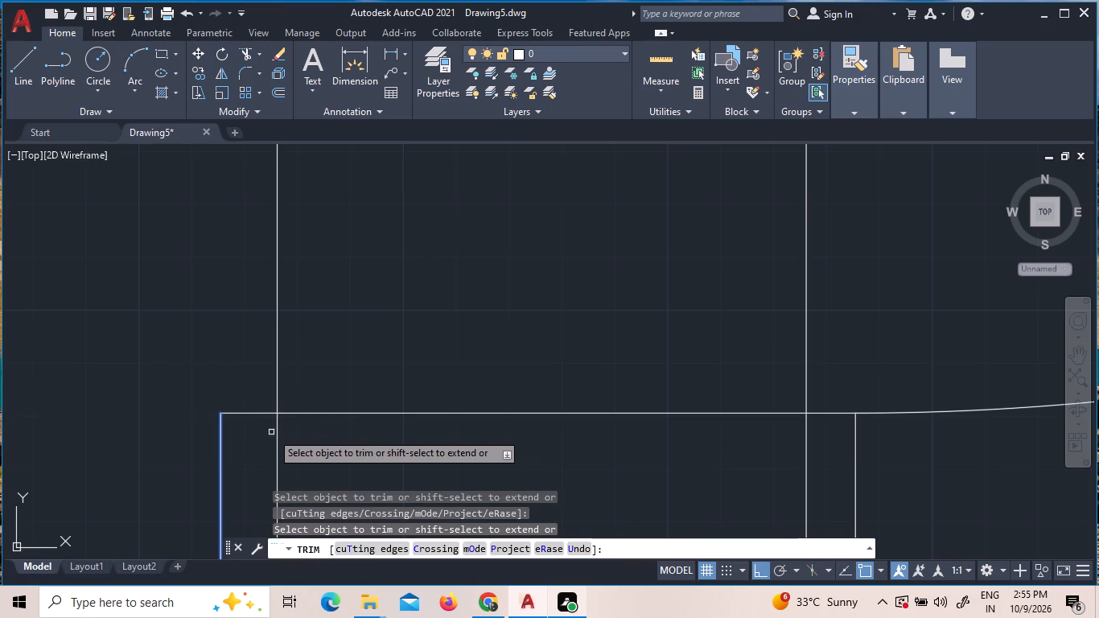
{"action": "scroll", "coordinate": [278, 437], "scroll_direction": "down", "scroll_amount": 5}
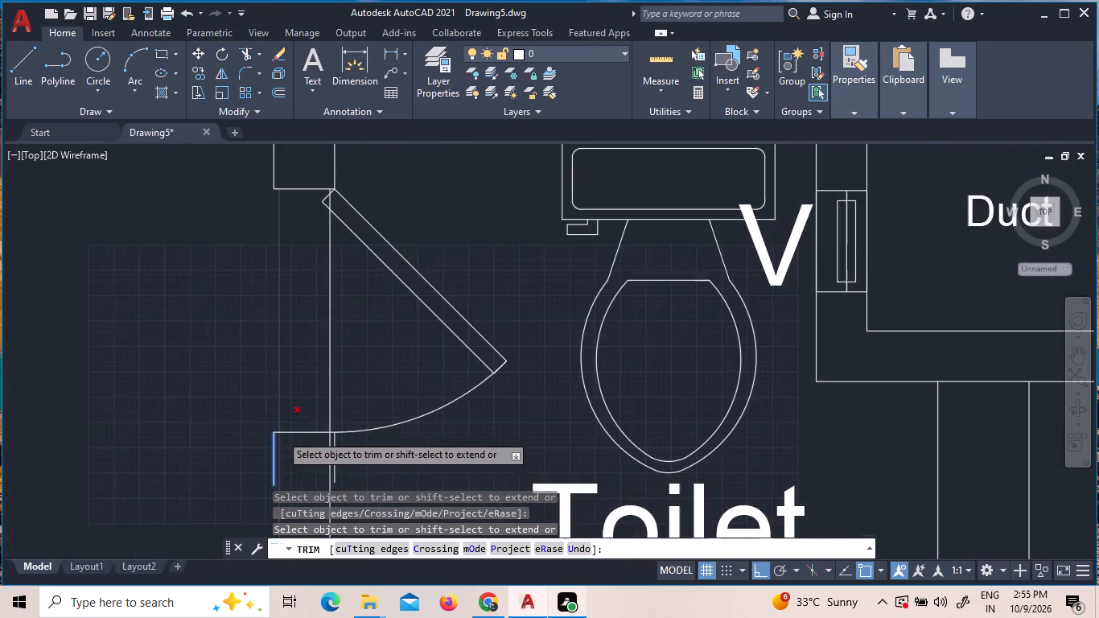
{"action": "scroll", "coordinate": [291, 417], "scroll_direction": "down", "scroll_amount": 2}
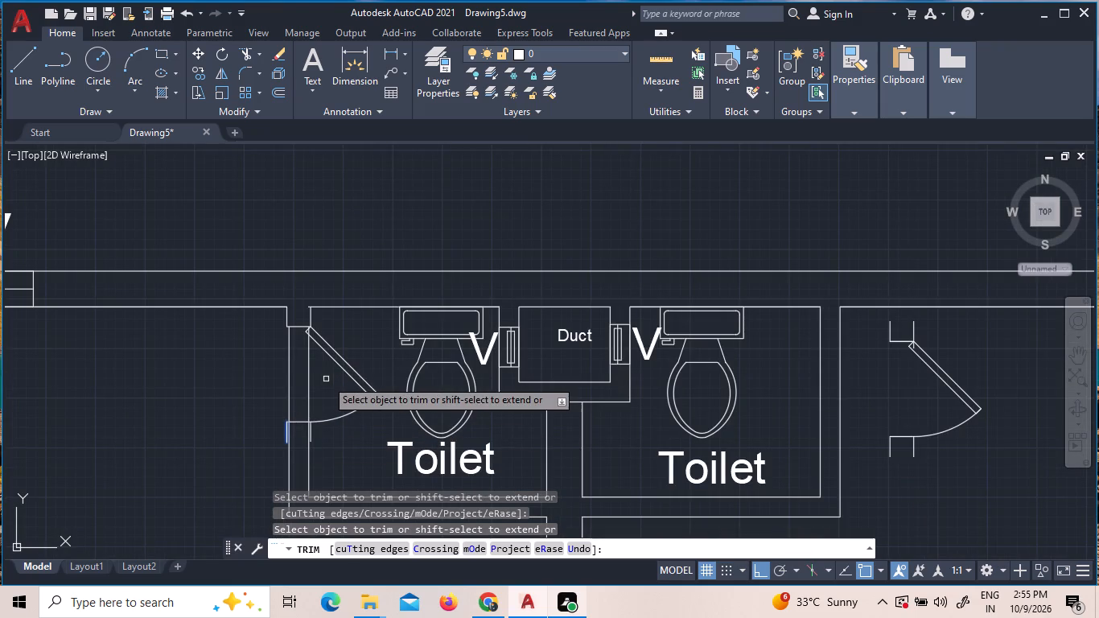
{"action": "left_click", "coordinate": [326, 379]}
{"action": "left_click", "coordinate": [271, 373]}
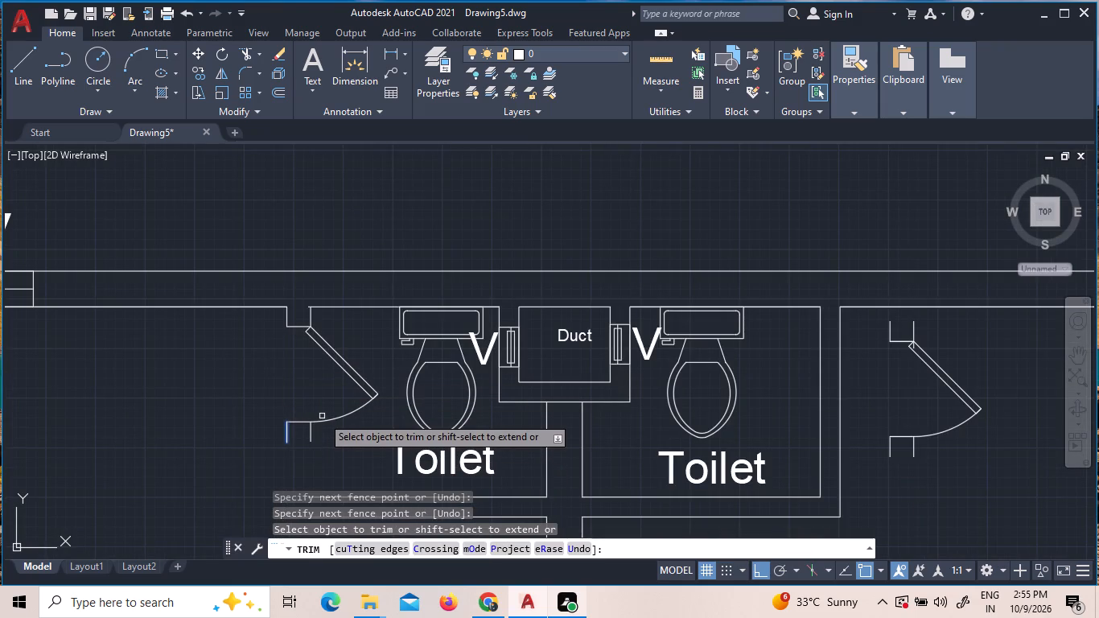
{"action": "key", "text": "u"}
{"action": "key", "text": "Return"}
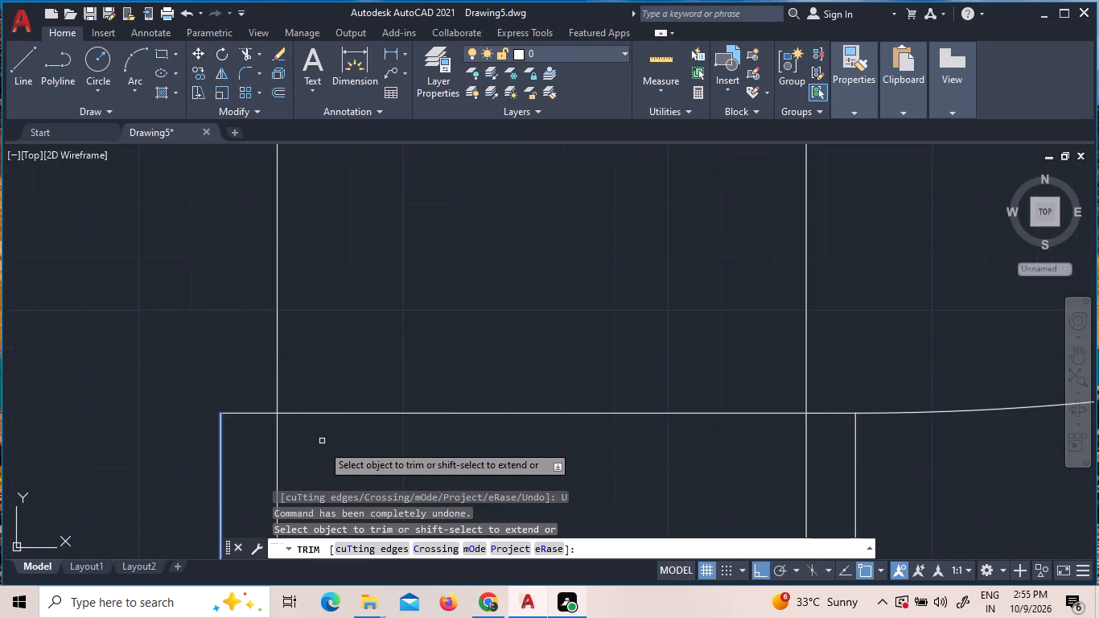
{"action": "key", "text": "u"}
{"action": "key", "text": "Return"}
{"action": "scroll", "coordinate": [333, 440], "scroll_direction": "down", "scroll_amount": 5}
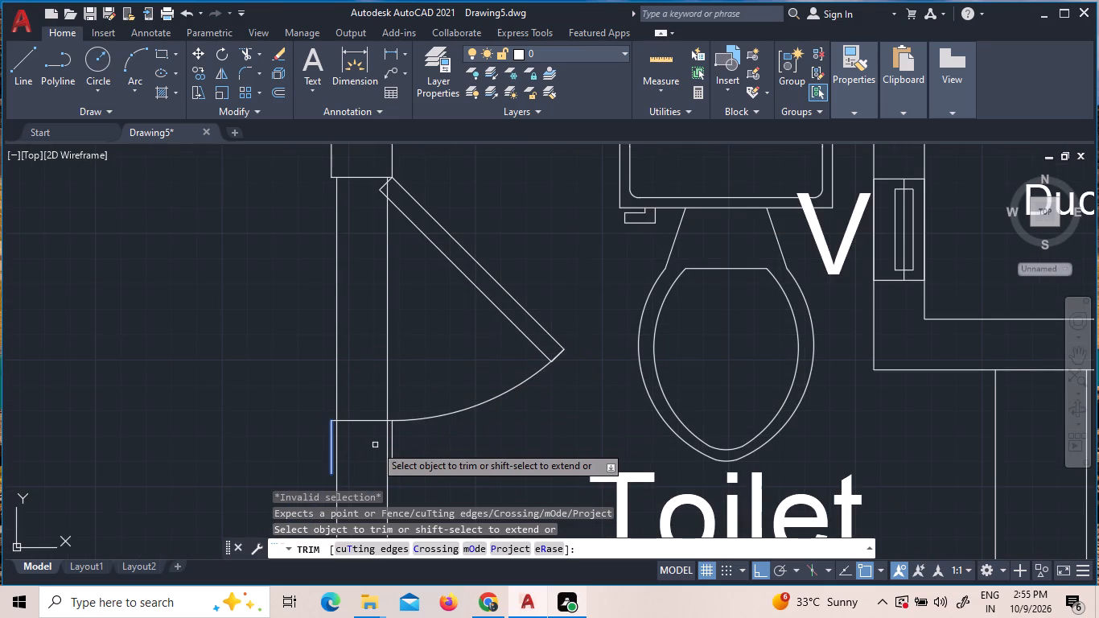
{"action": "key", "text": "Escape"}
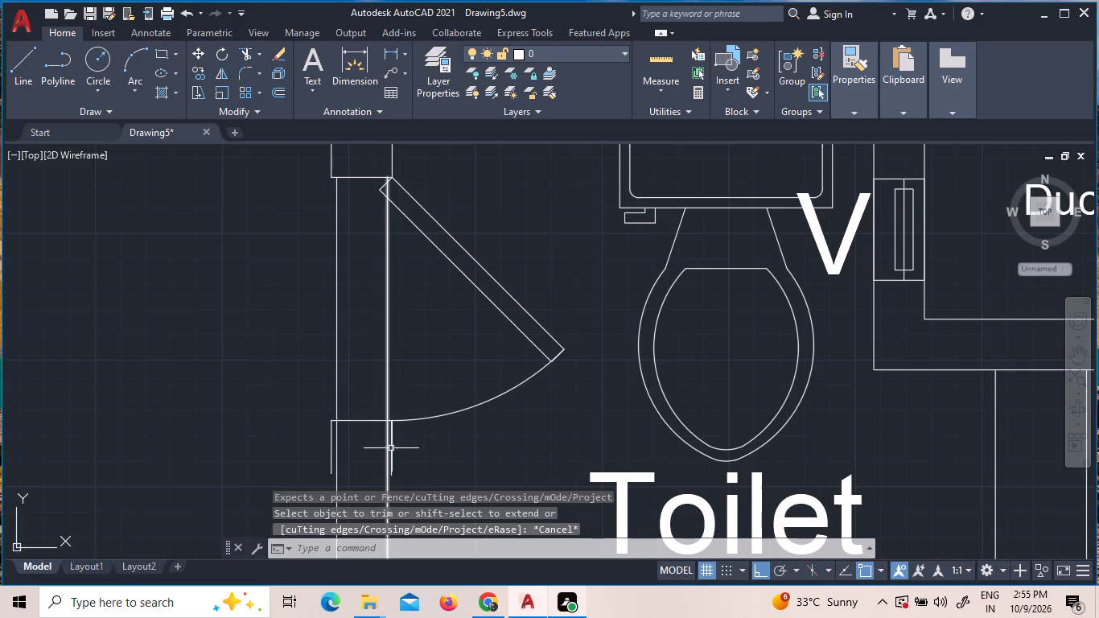
Erase the two short stub lines below the lower jamb line at the first toilet's door.
{"action": "left_click", "coordinate": [390, 447]}
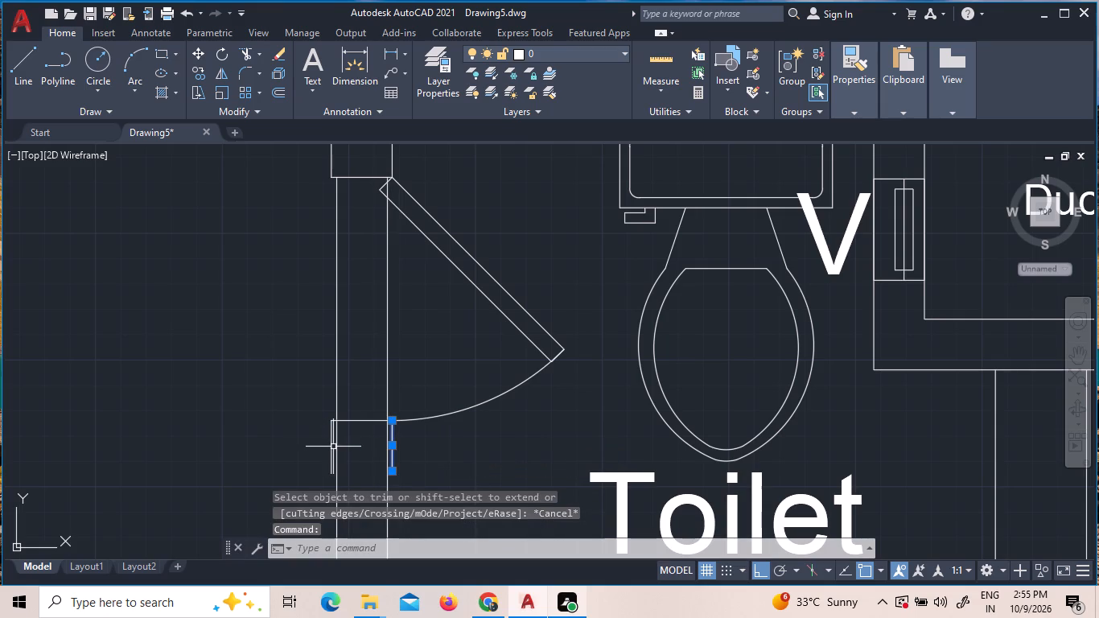
{"action": "left_click", "coordinate": [333, 447]}
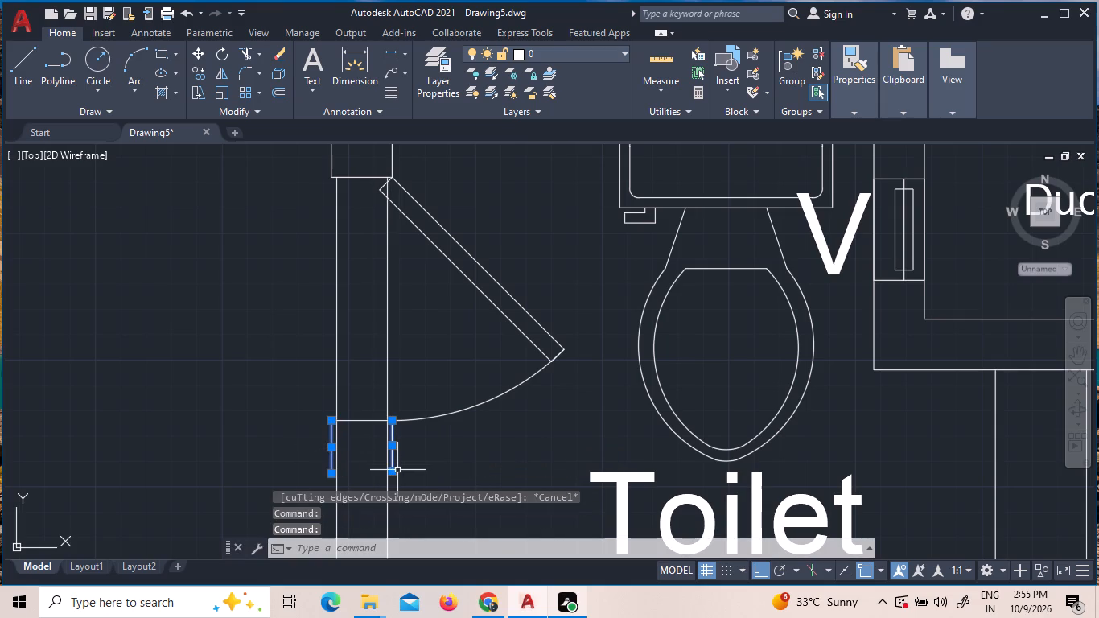
{"action": "key", "text": "Delete"}
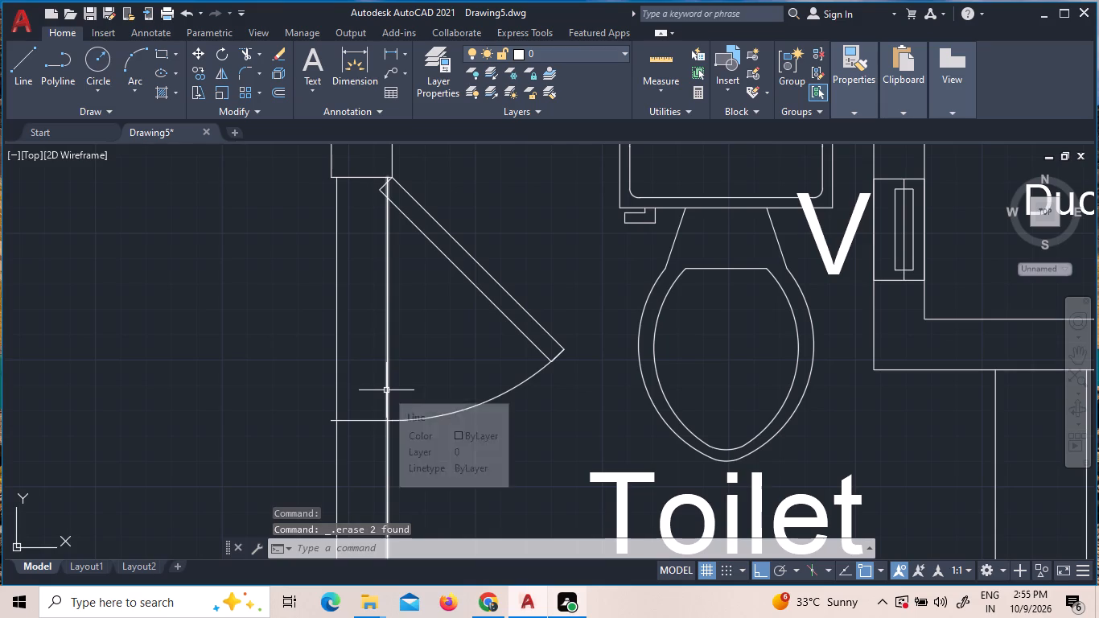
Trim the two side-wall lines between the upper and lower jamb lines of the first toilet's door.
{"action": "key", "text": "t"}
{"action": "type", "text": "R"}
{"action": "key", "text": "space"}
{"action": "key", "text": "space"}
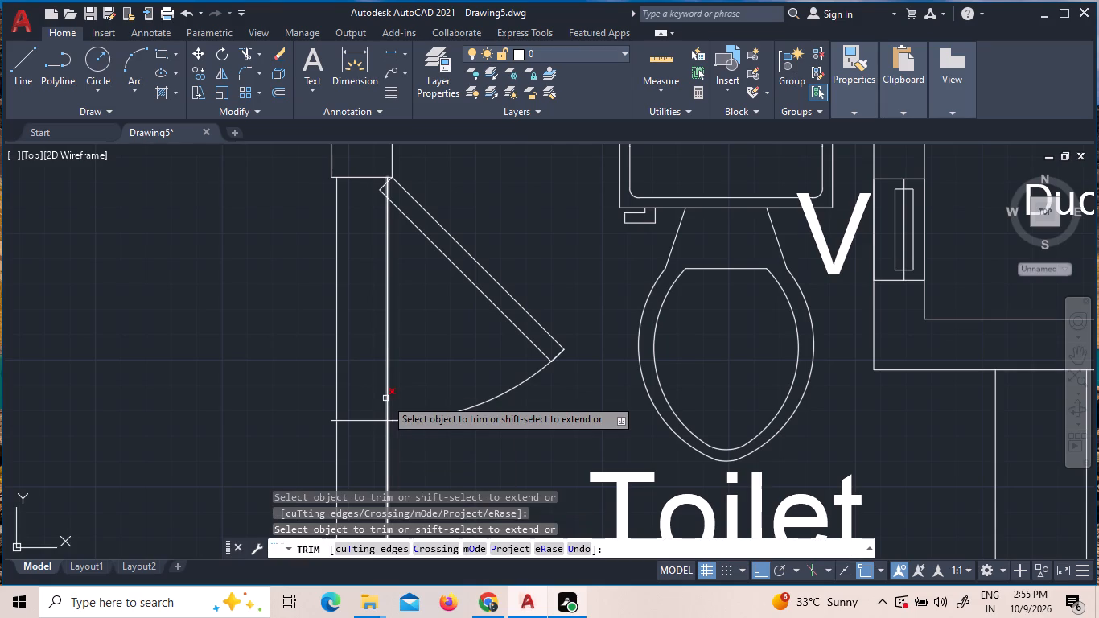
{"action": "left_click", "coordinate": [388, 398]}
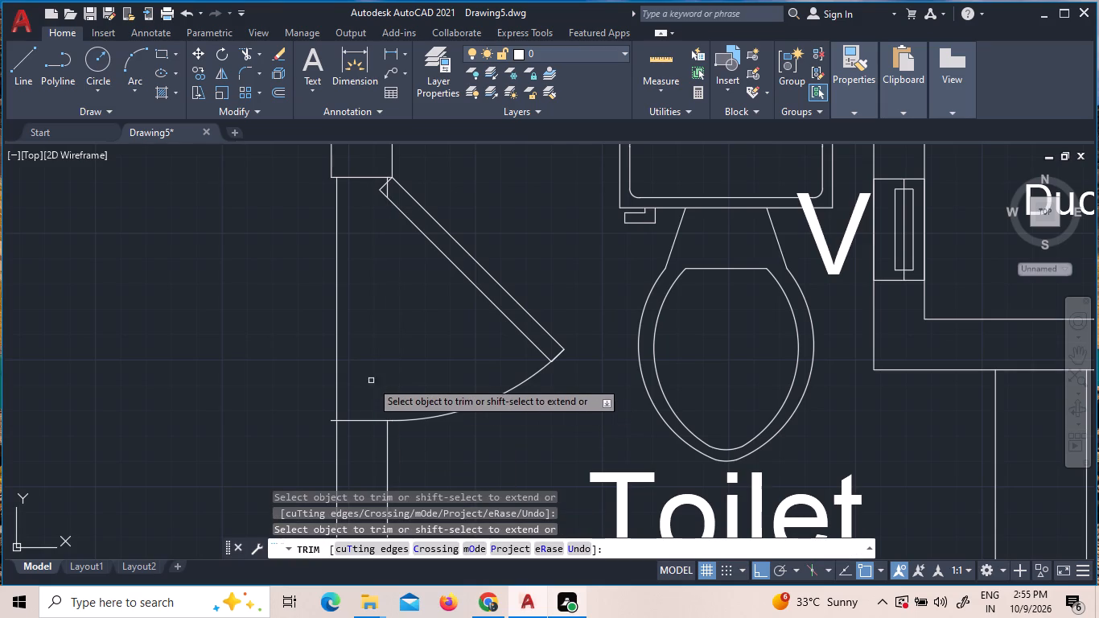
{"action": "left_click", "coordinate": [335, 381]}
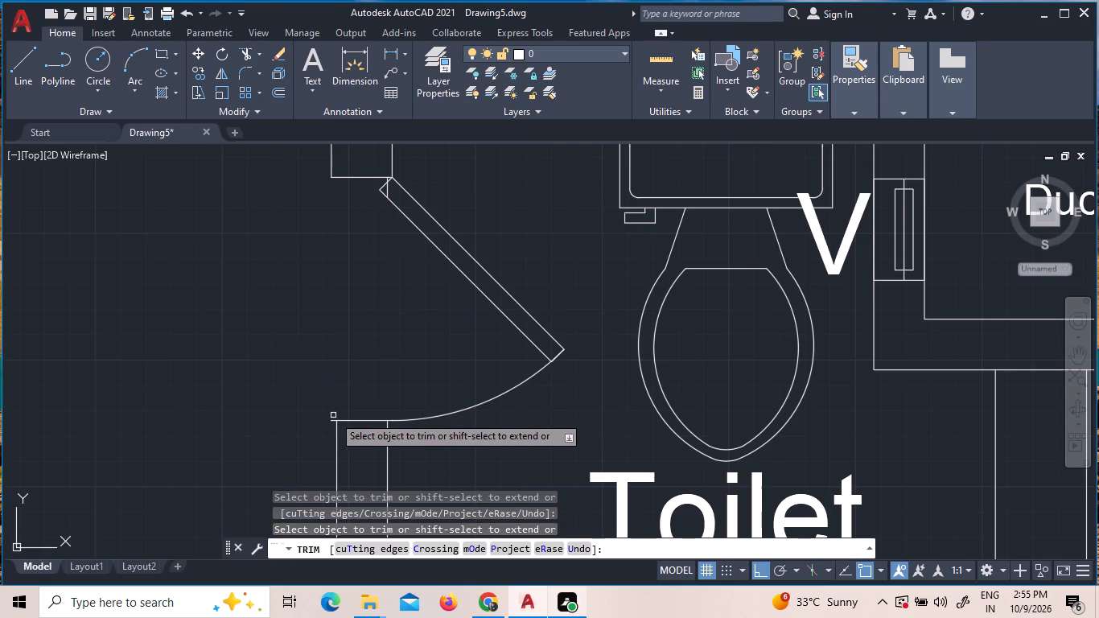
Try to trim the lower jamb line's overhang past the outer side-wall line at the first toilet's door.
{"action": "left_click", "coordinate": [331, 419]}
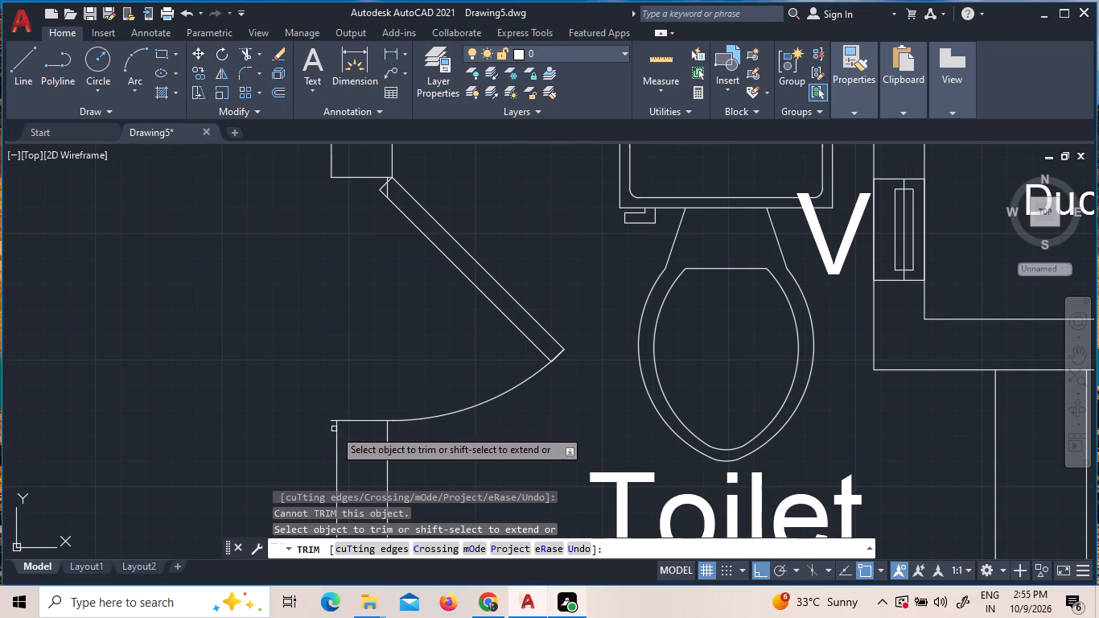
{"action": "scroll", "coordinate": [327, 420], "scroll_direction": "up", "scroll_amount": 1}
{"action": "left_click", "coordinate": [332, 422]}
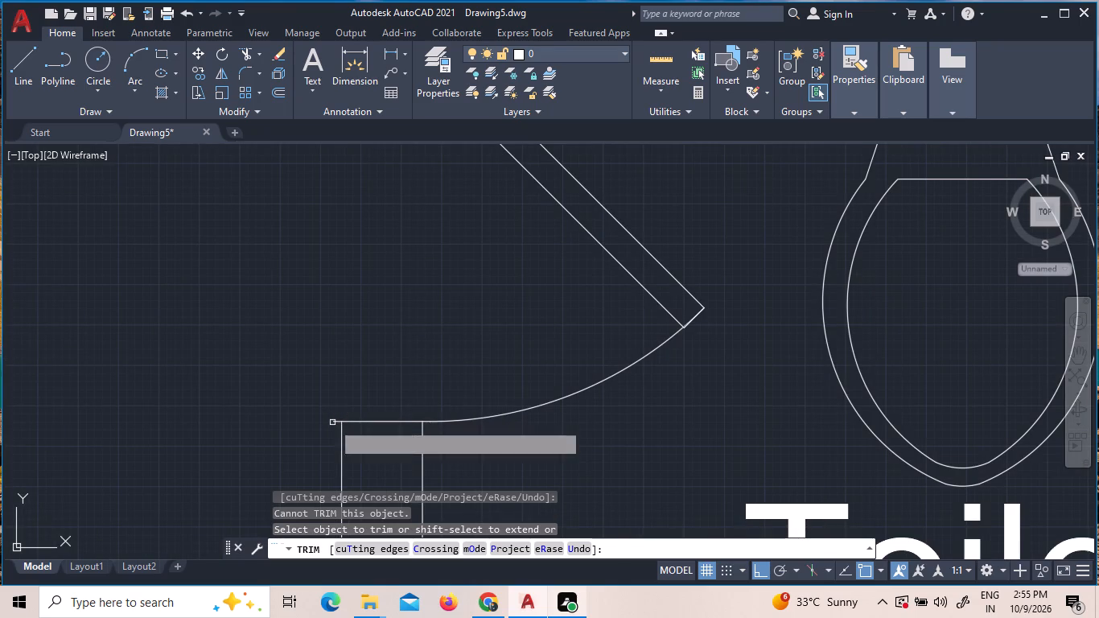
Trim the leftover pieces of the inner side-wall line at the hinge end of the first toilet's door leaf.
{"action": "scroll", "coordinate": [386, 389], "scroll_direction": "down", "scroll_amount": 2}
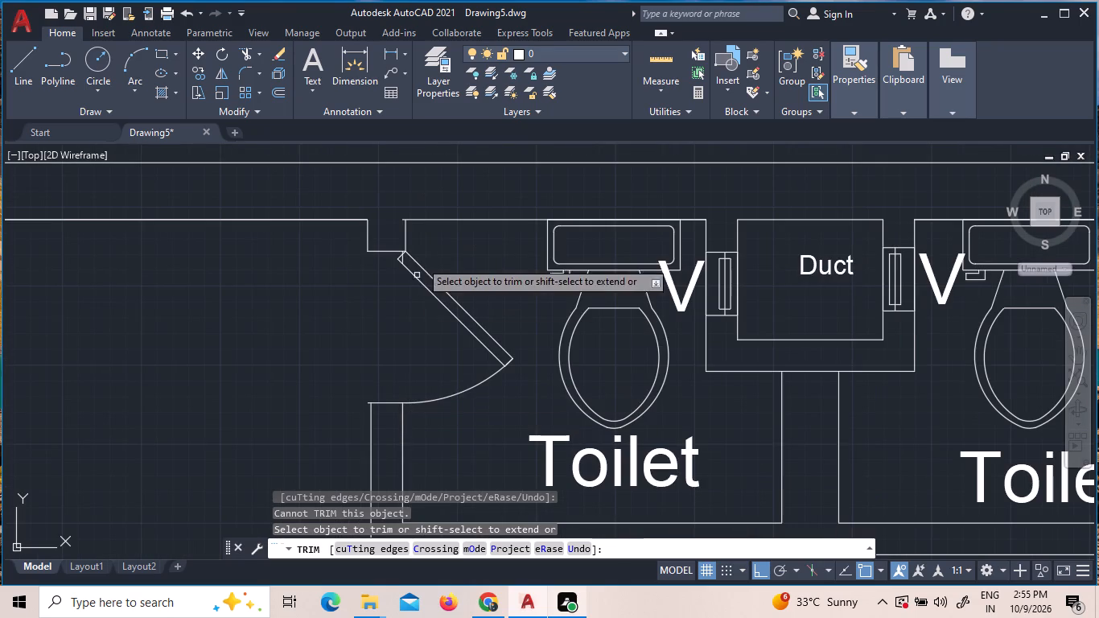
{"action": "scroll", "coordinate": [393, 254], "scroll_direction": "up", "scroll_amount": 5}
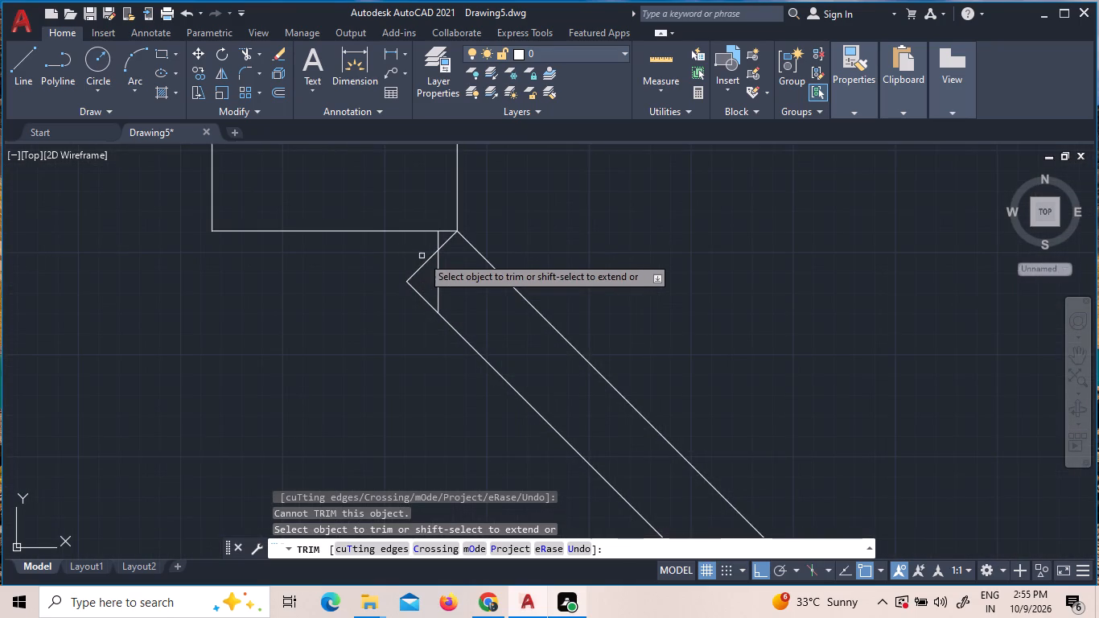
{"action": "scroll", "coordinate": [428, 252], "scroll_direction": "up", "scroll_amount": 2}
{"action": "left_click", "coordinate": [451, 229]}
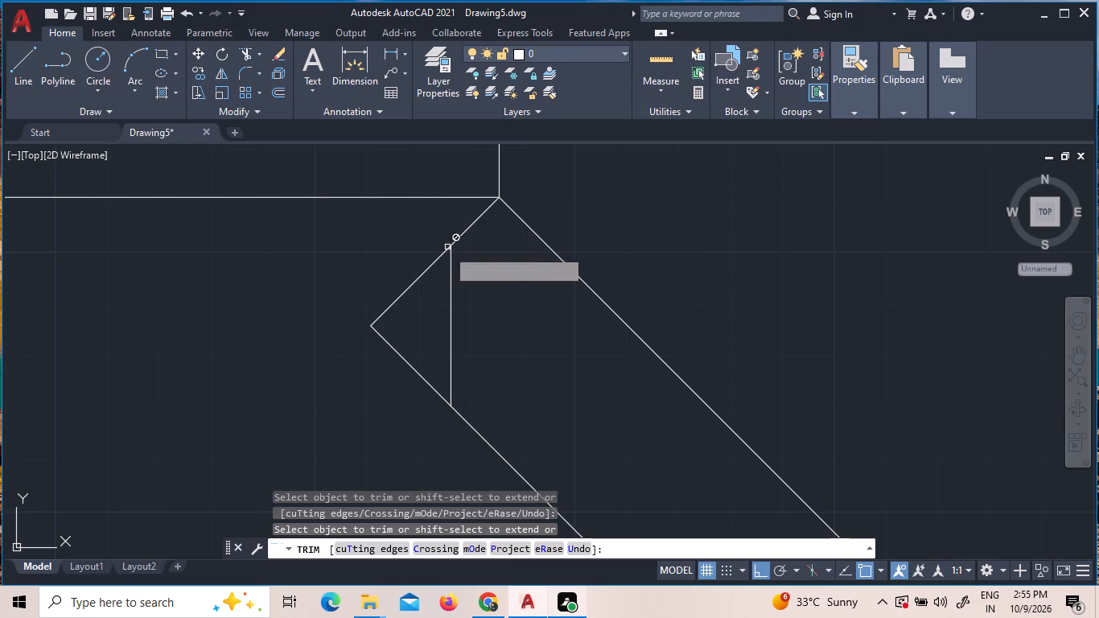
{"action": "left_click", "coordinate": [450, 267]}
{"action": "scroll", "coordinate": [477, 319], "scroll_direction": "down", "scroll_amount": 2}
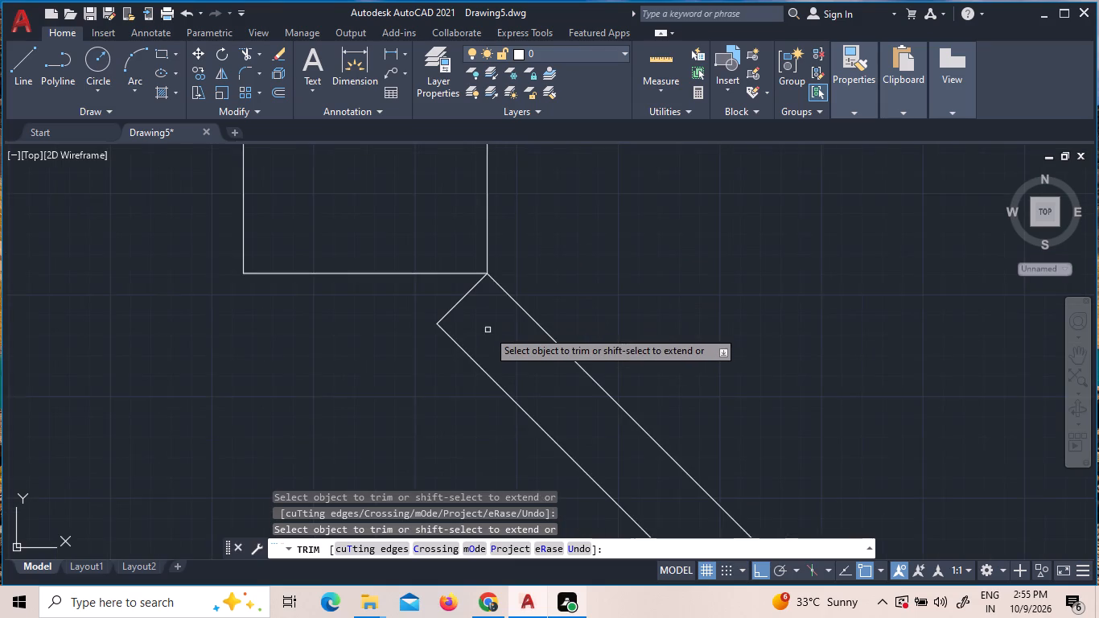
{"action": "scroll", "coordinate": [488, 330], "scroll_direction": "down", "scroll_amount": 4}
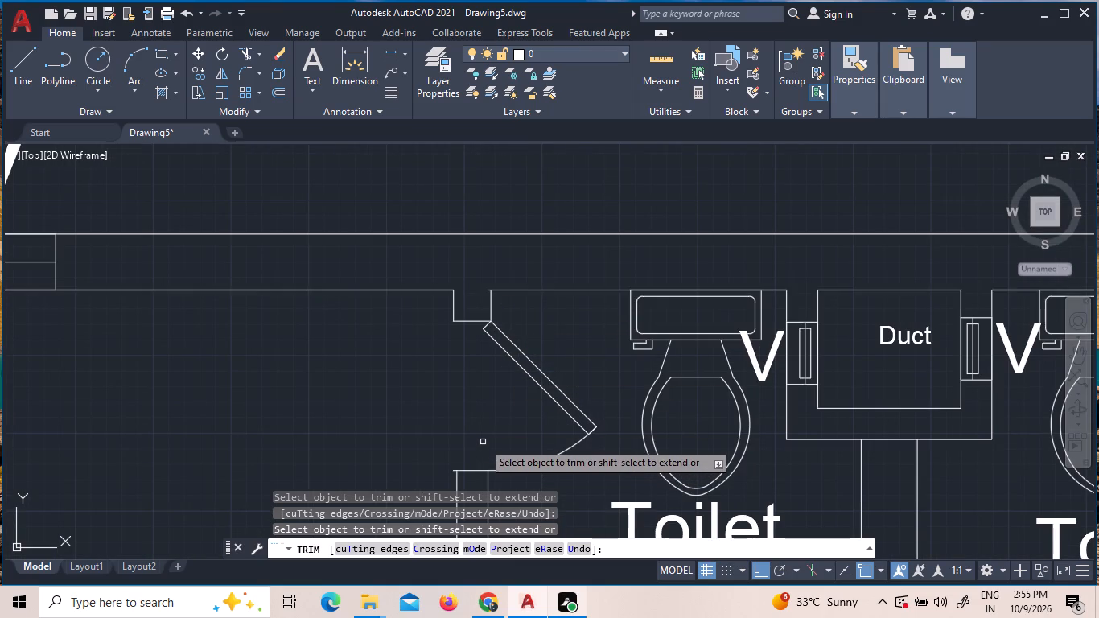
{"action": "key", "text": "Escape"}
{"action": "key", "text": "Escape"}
Extend the inner side-wall line below the first toilet's door up through the opening to the top wall's inner line.
{"action": "type", "text": "EX"}
{"action": "key", "text": "space"}
{"action": "key", "text": "space"}
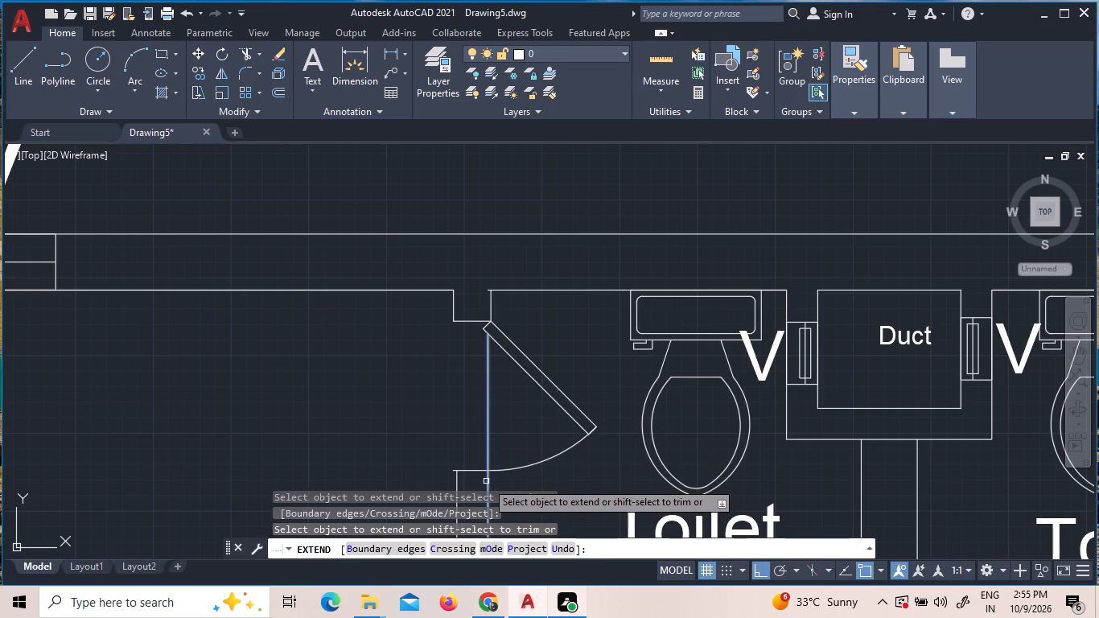
{"action": "left_click", "coordinate": [487, 484]}
{"action": "left_click", "coordinate": [484, 430]}
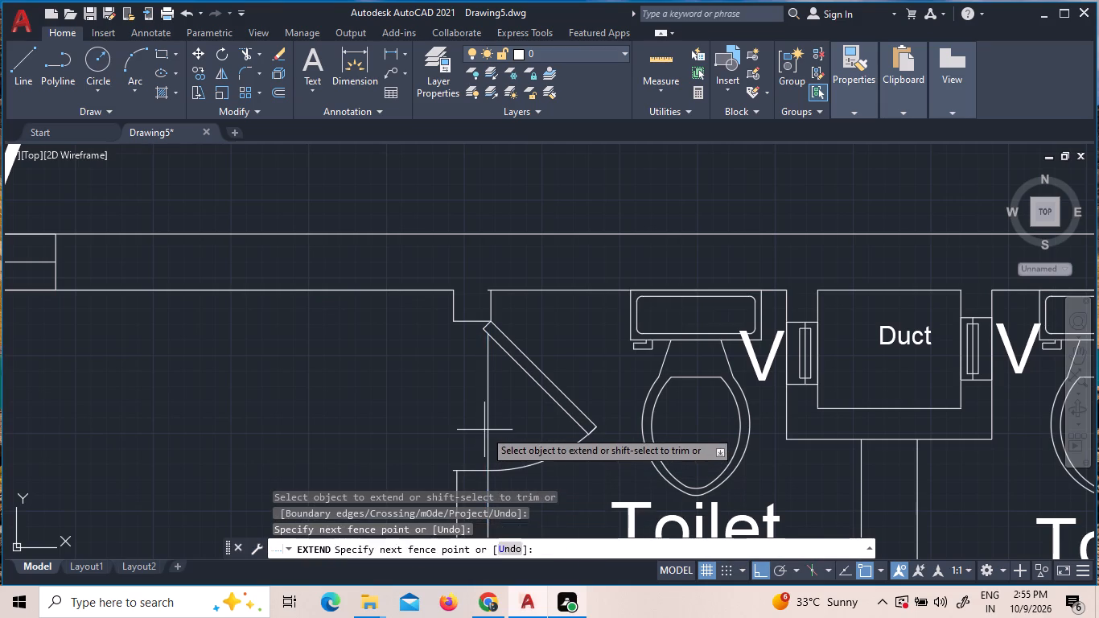
{"action": "left_click", "coordinate": [512, 385]}
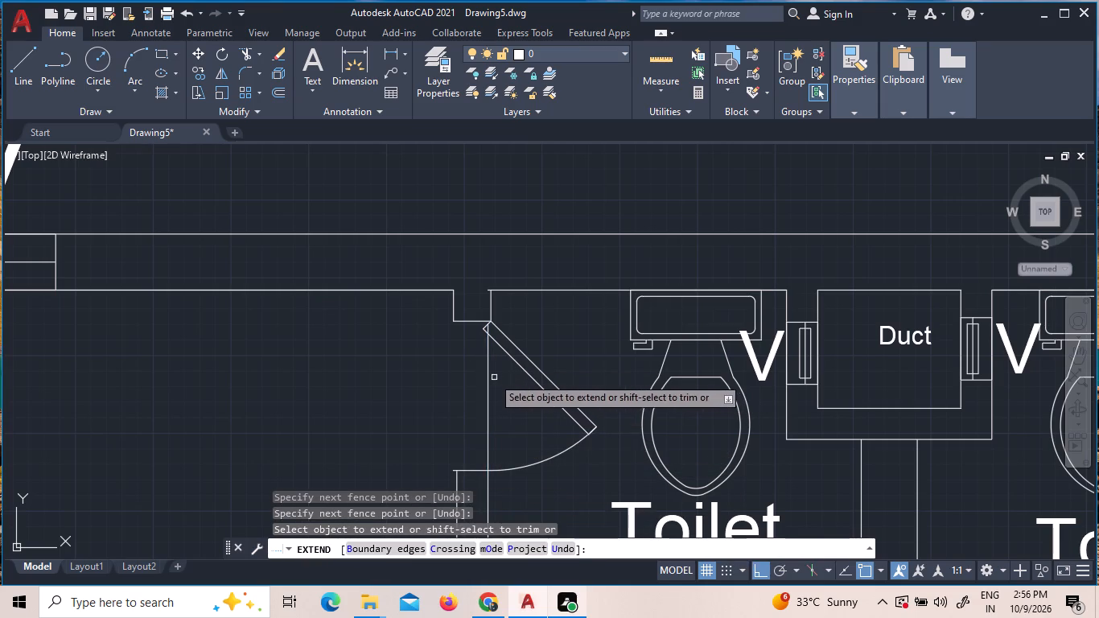
{"action": "left_click", "coordinate": [460, 364]}
{"action": "left_click", "coordinate": [525, 416]}
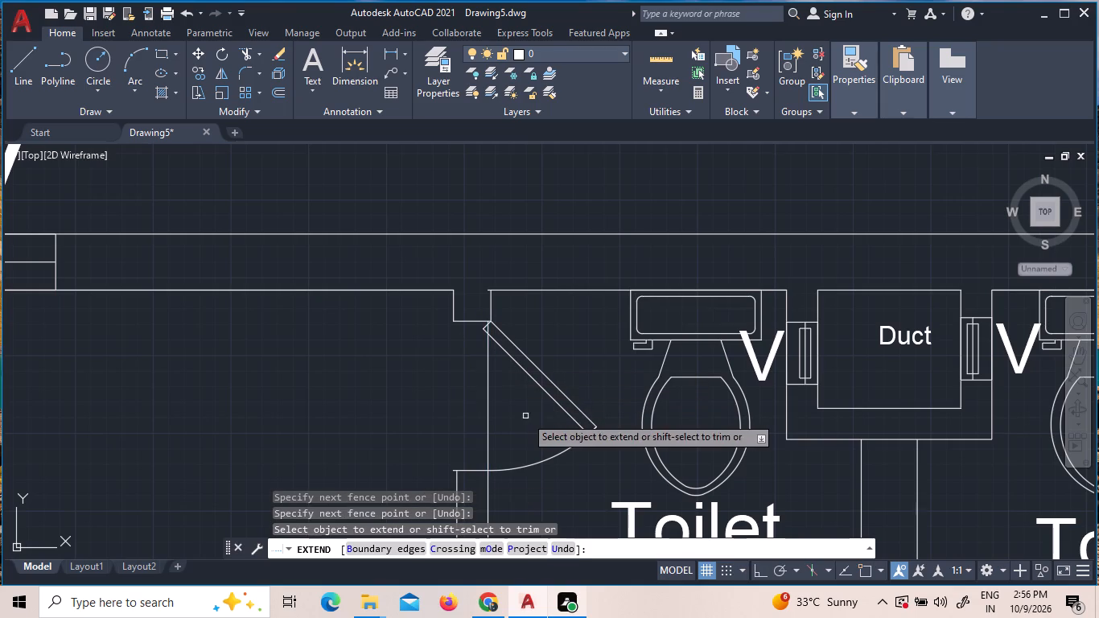
{"action": "left_click", "coordinate": [455, 370]}
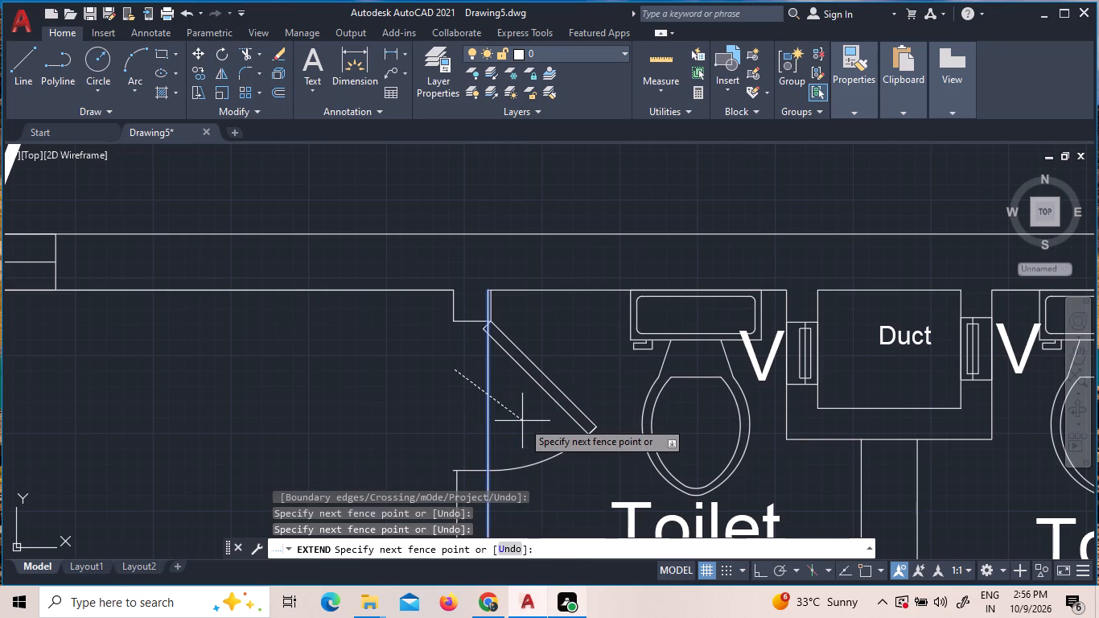
{"action": "left_click", "coordinate": [522, 421]}
Extend the outer side-wall line below the first toilet's door up to the top wall's outer line.
{"action": "left_click", "coordinate": [473, 483]}
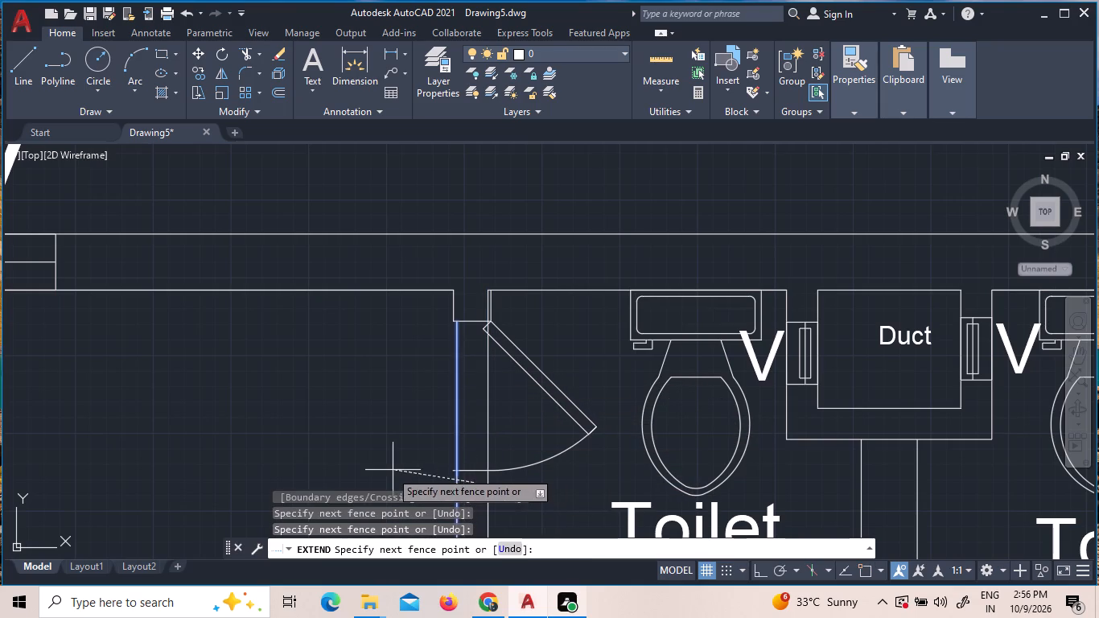
{"action": "left_click", "coordinate": [381, 472]}
{"action": "left_click", "coordinate": [471, 402]}
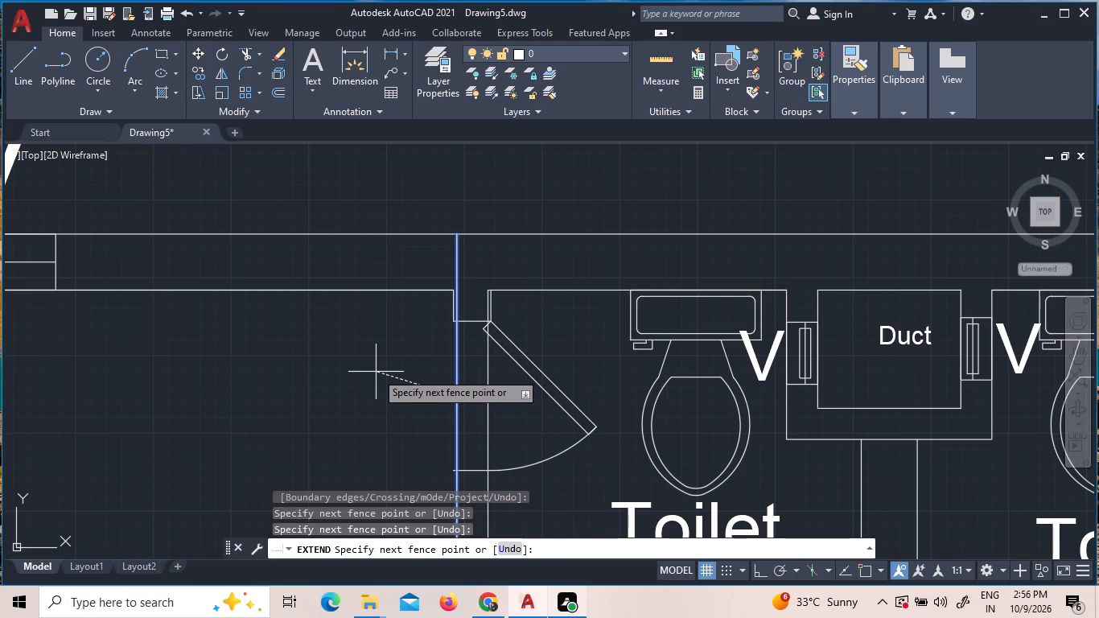
{"action": "left_click", "coordinate": [376, 372]}
Extend the top wall's inner line outside the first toilet to meet the extended outer side-wall line.
{"action": "left_click_drag", "start_coordinate": [404, 307], "coordinate": [410, 292]}
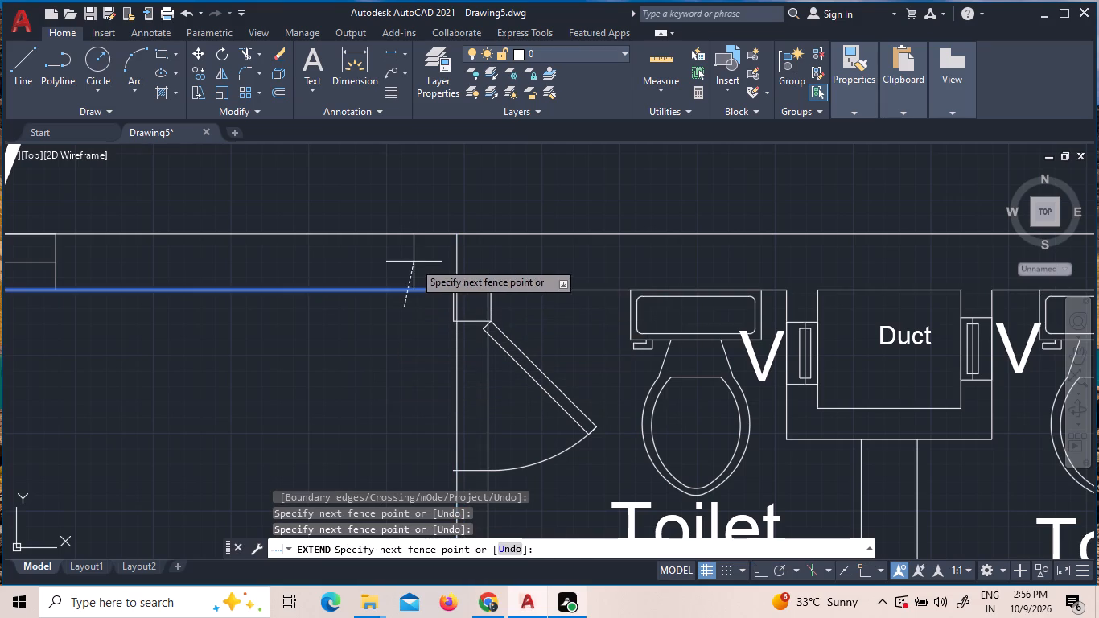
{"action": "left_click", "coordinate": [414, 262]}
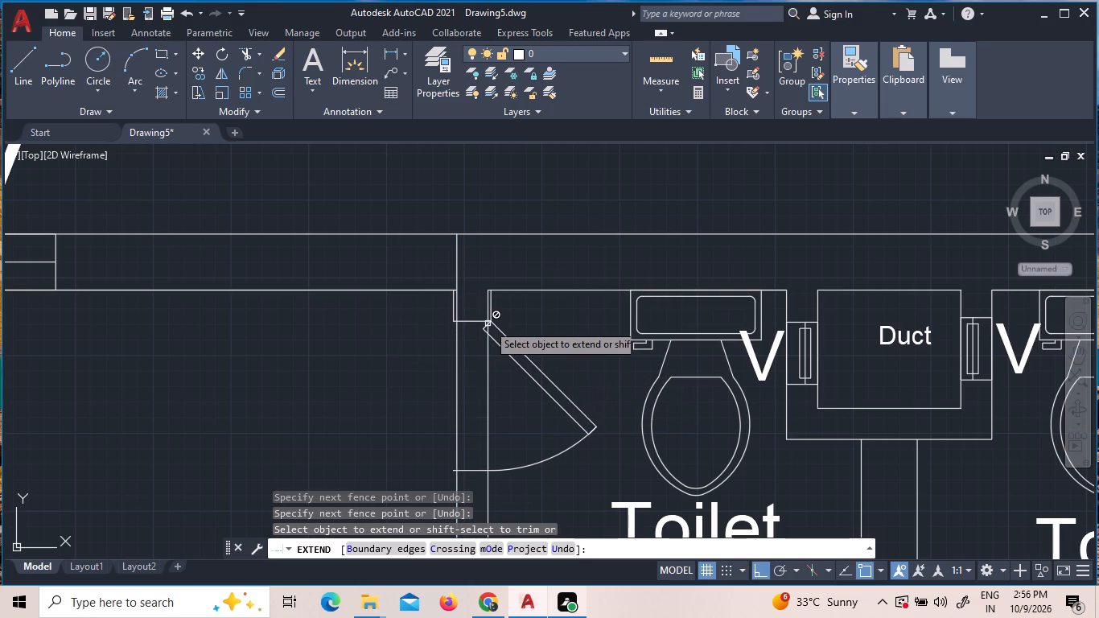
{"action": "scroll", "coordinate": [488, 323], "scroll_direction": "up", "scroll_amount": 4}
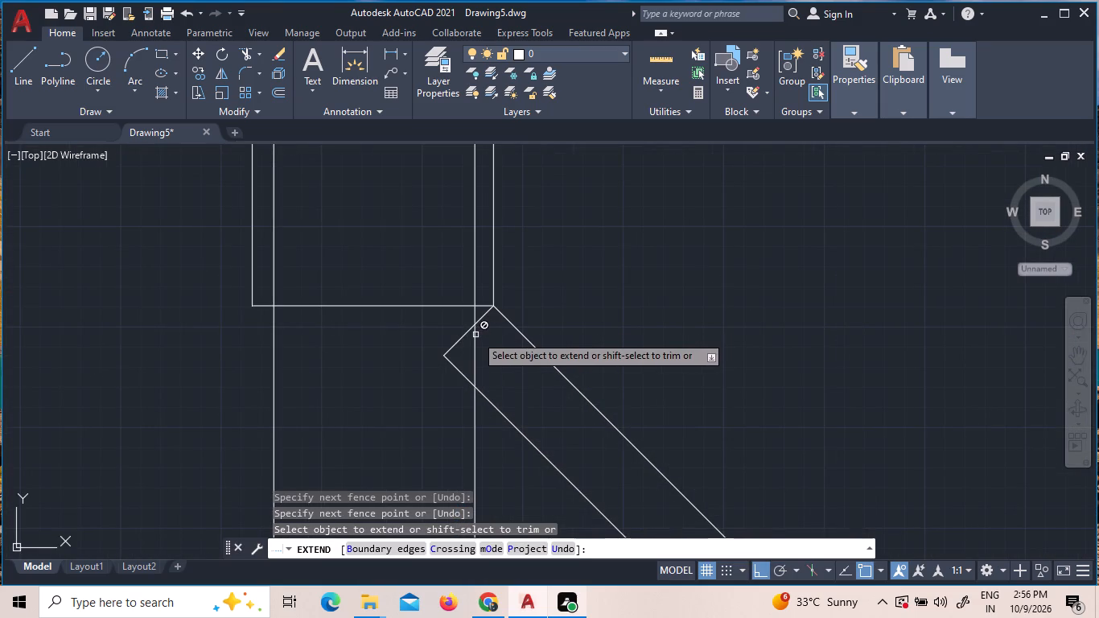
{"action": "key", "text": "Escape"}
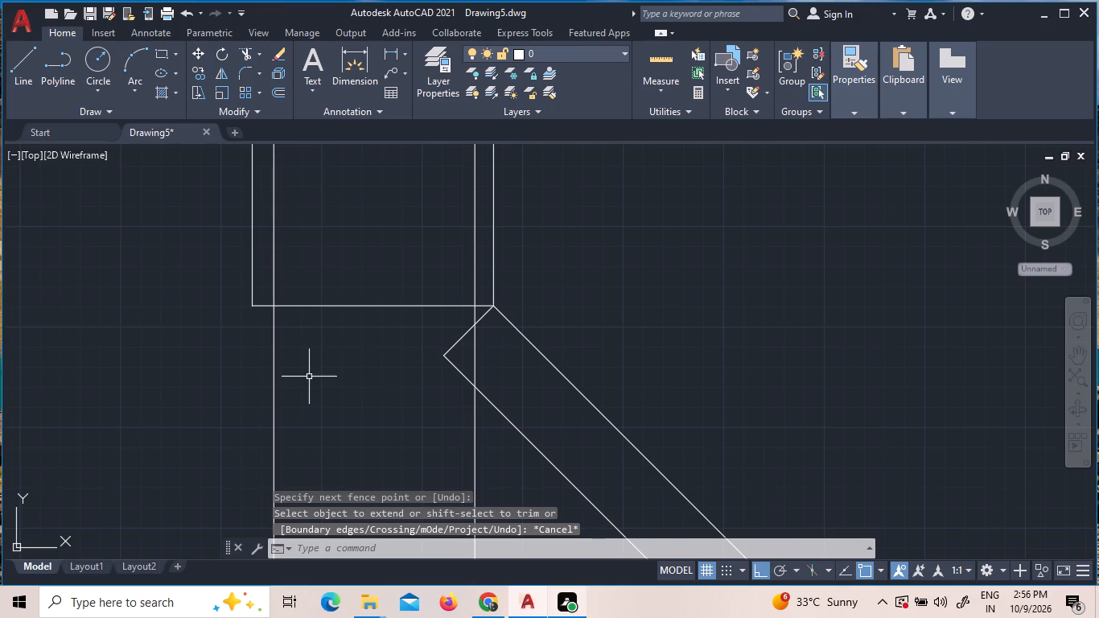
Trim the two leftover old side-wall line pieces between the top wall and the first toilet's door jamb.
{"action": "type", "text": "TR"}
{"action": "key", "text": "space"}
{"action": "key", "text": "space"}
{"action": "scroll", "coordinate": [328, 412], "scroll_direction": "down", "scroll_amount": 2}
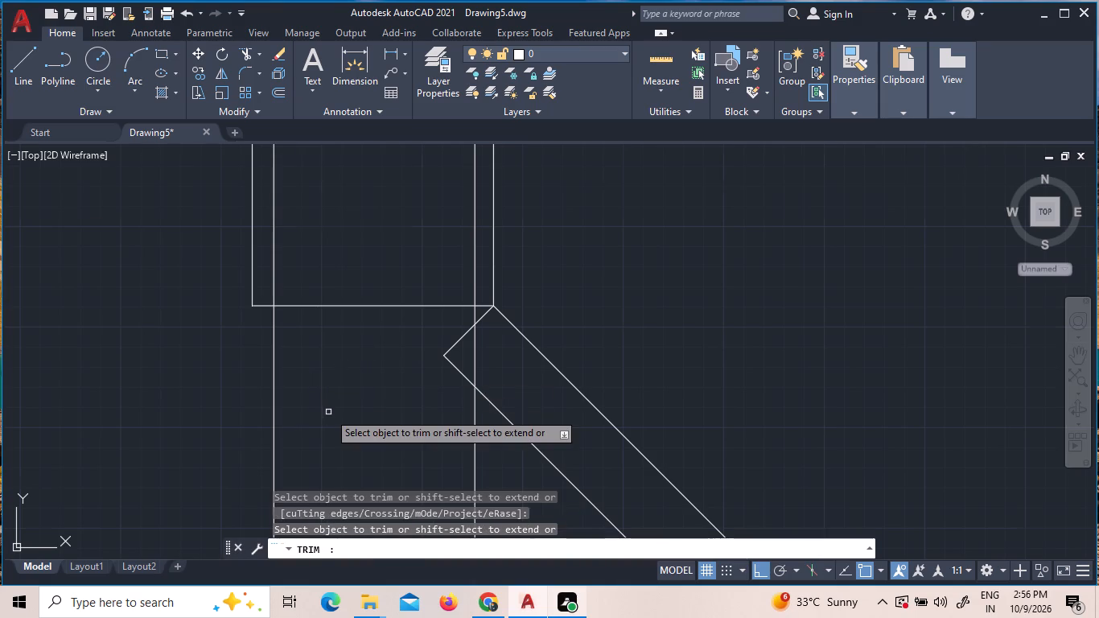
{"action": "scroll", "coordinate": [328, 412], "scroll_direction": "down", "scroll_amount": 1}
{"action": "left_click", "coordinate": [305, 275]}
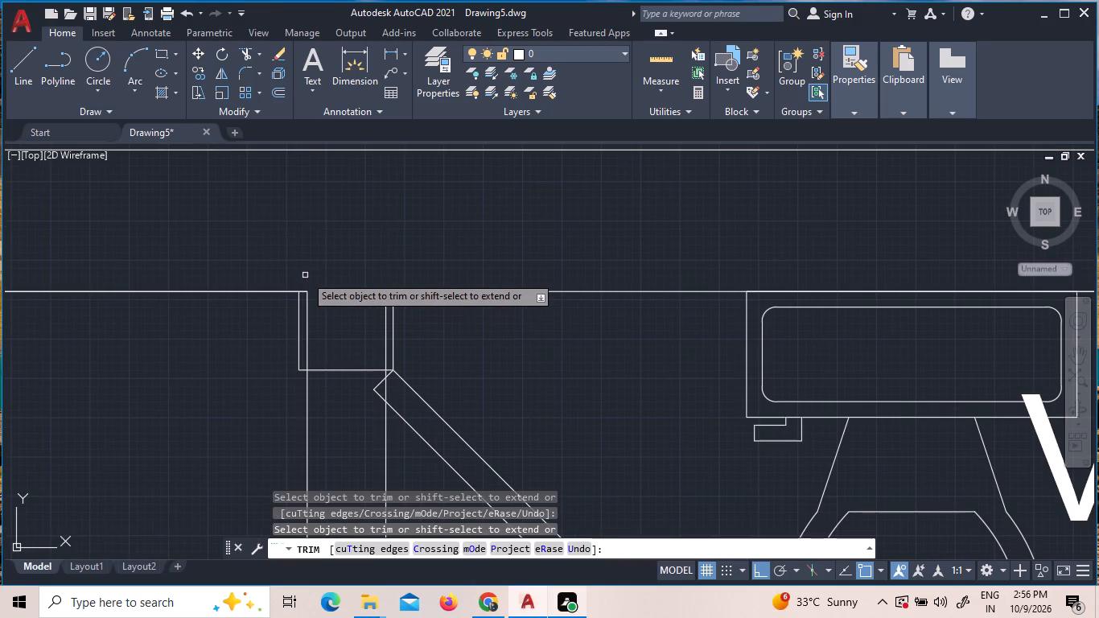
{"action": "left_click", "coordinate": [299, 312]}
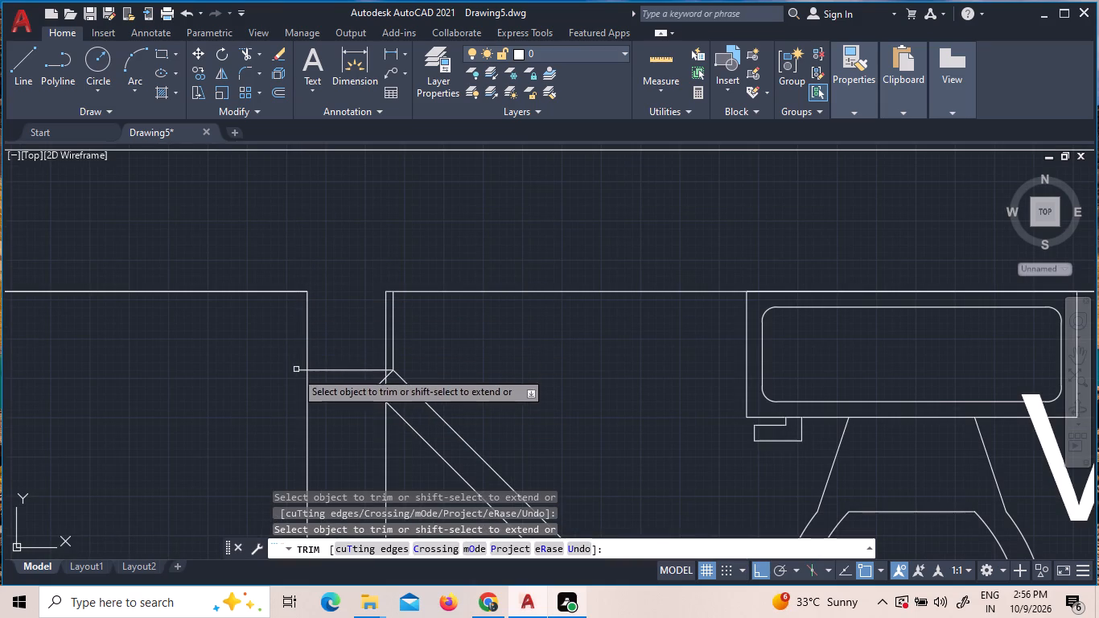
{"action": "left_click", "coordinate": [301, 369]}
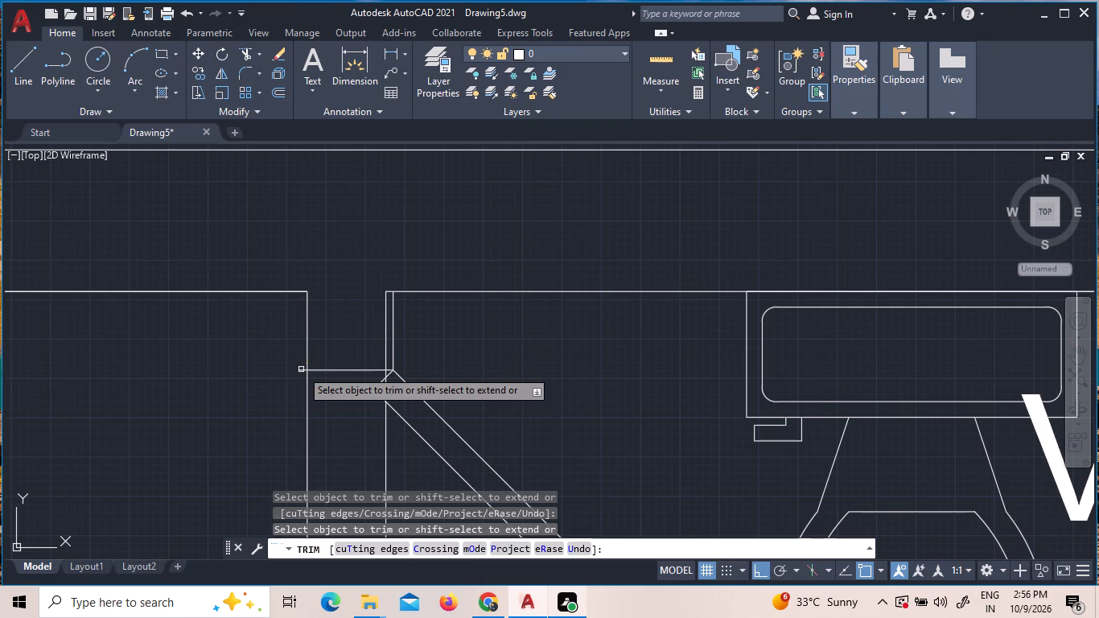
{"action": "left_click", "coordinate": [395, 340]}
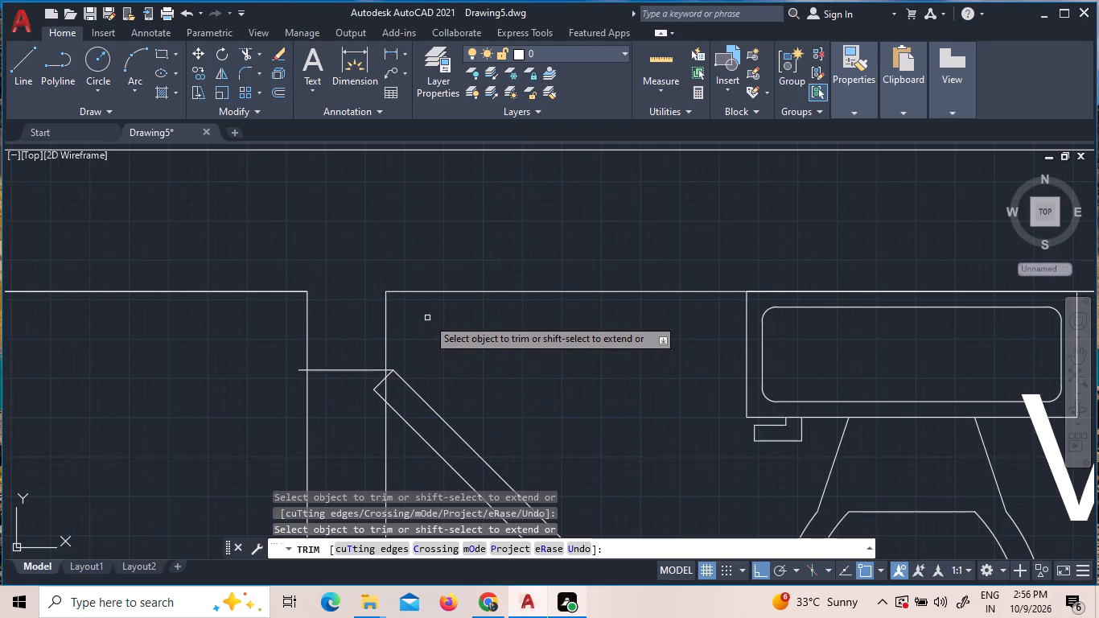
Trim the outer and inner side-wall lines across the first toilet's door opening, including the pieces crossing the leaf's hinge end.
{"action": "scroll", "coordinate": [427, 318], "scroll_direction": "down", "scroll_amount": 3}
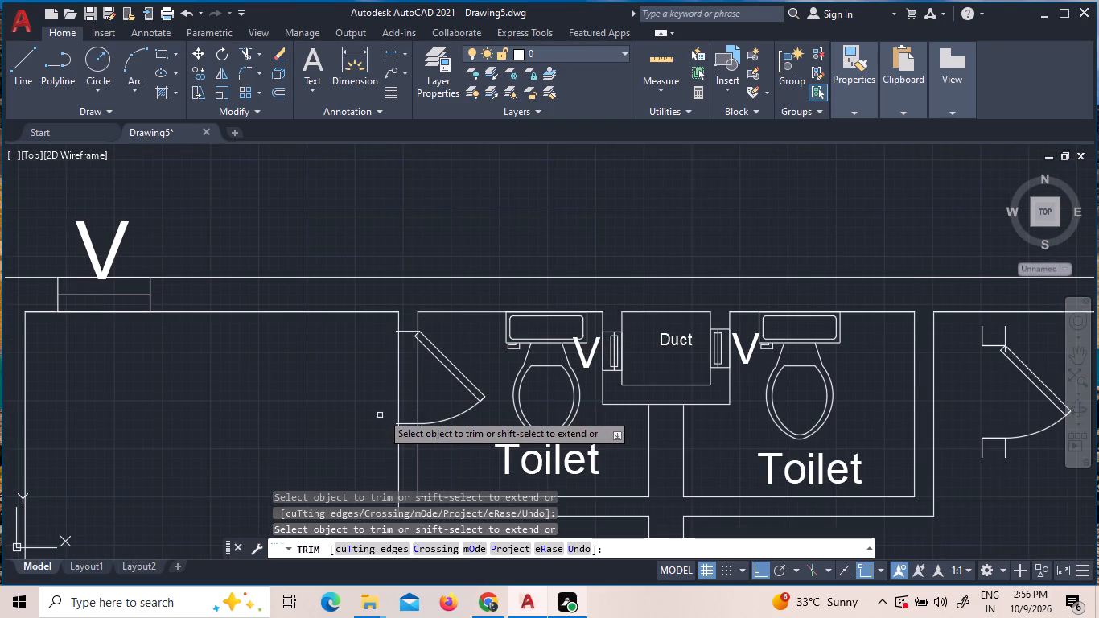
{"action": "left_click", "coordinate": [398, 400]}
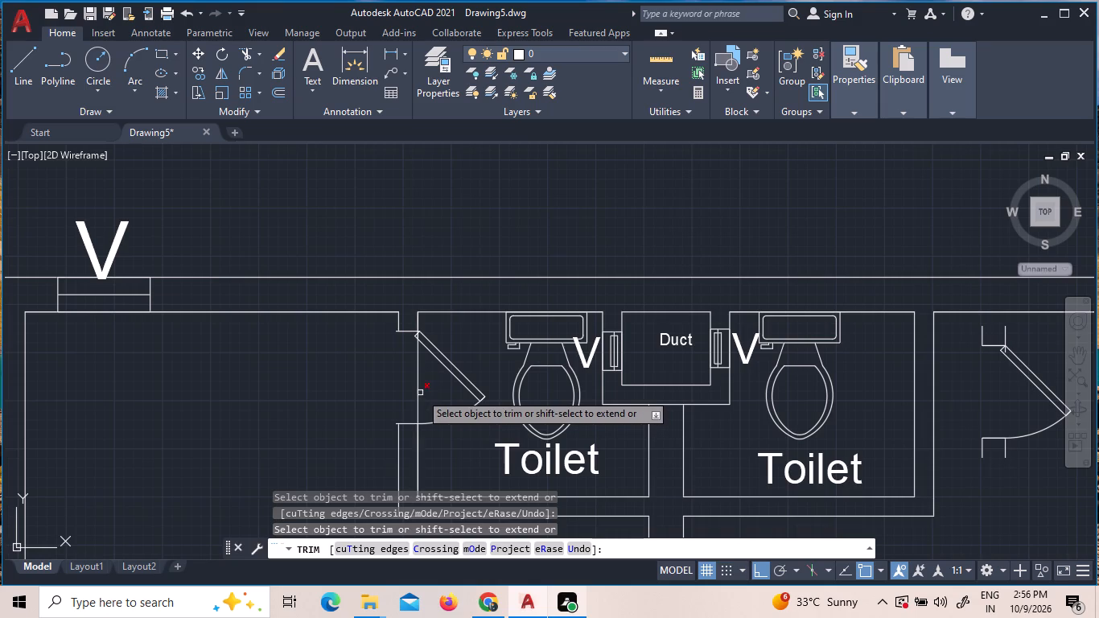
{"action": "left_click", "coordinate": [418, 393]}
{"action": "scroll", "coordinate": [405, 329], "scroll_direction": "up", "scroll_amount": 6}
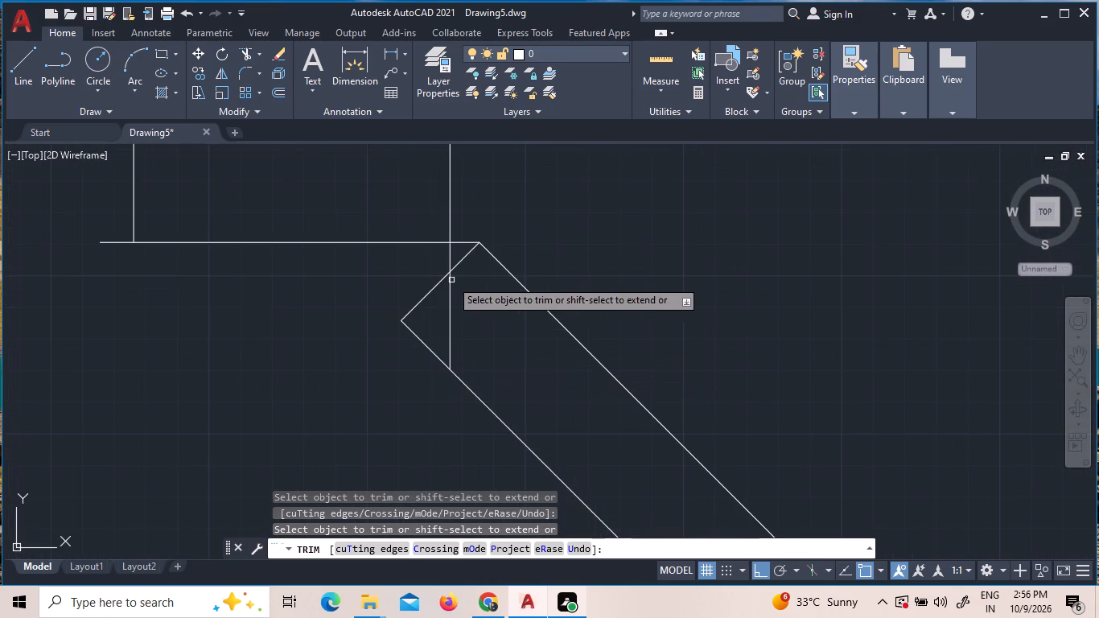
{"action": "left_click", "coordinate": [448, 259]}
{"action": "left_click", "coordinate": [451, 286]}
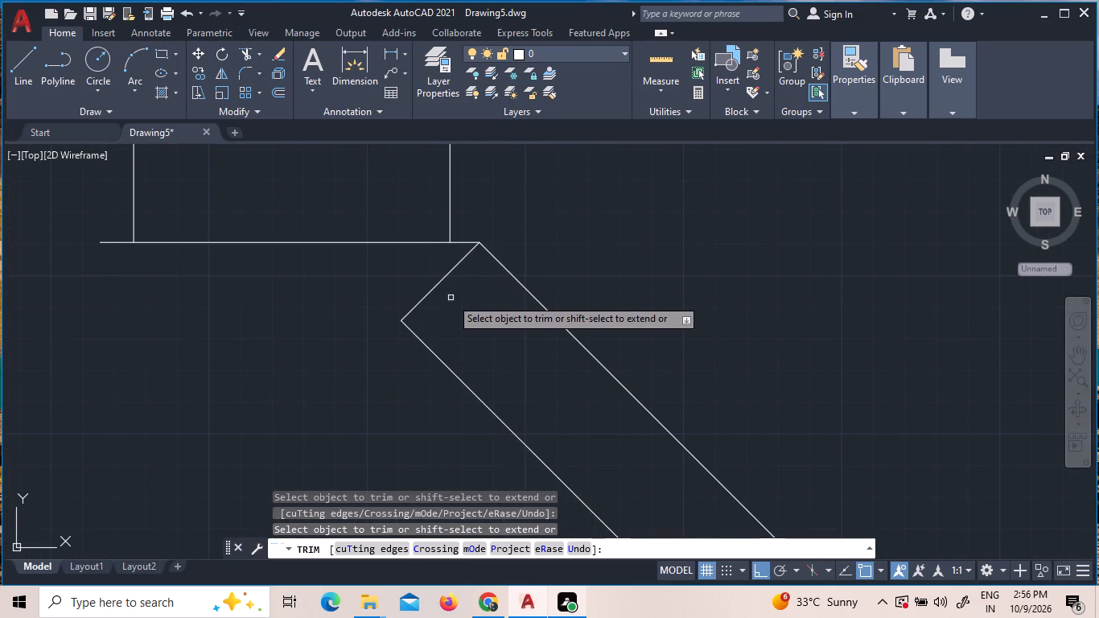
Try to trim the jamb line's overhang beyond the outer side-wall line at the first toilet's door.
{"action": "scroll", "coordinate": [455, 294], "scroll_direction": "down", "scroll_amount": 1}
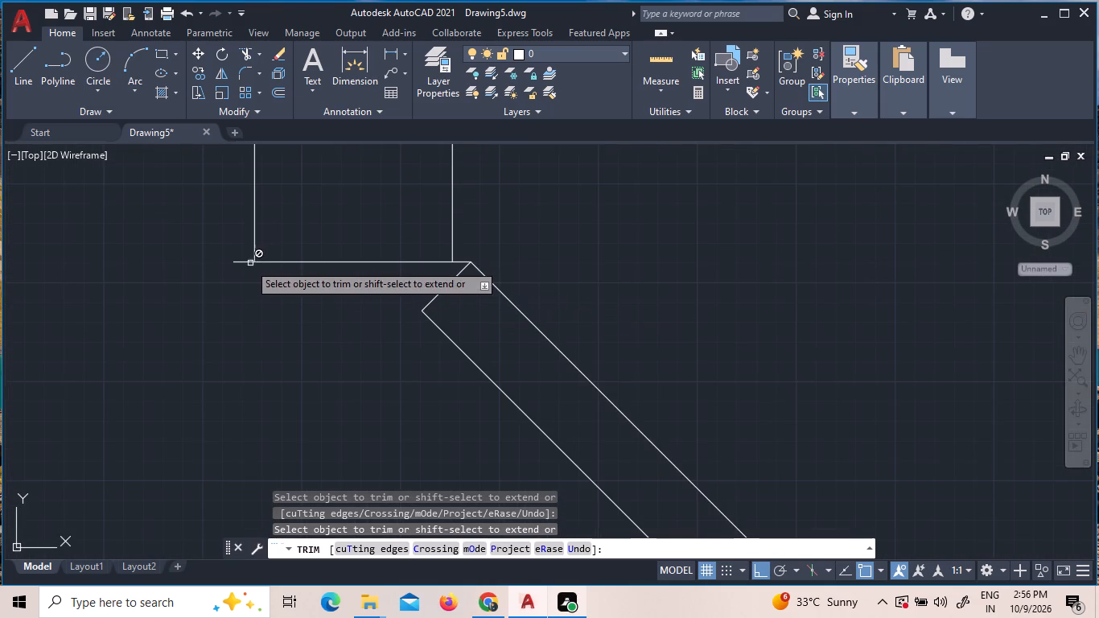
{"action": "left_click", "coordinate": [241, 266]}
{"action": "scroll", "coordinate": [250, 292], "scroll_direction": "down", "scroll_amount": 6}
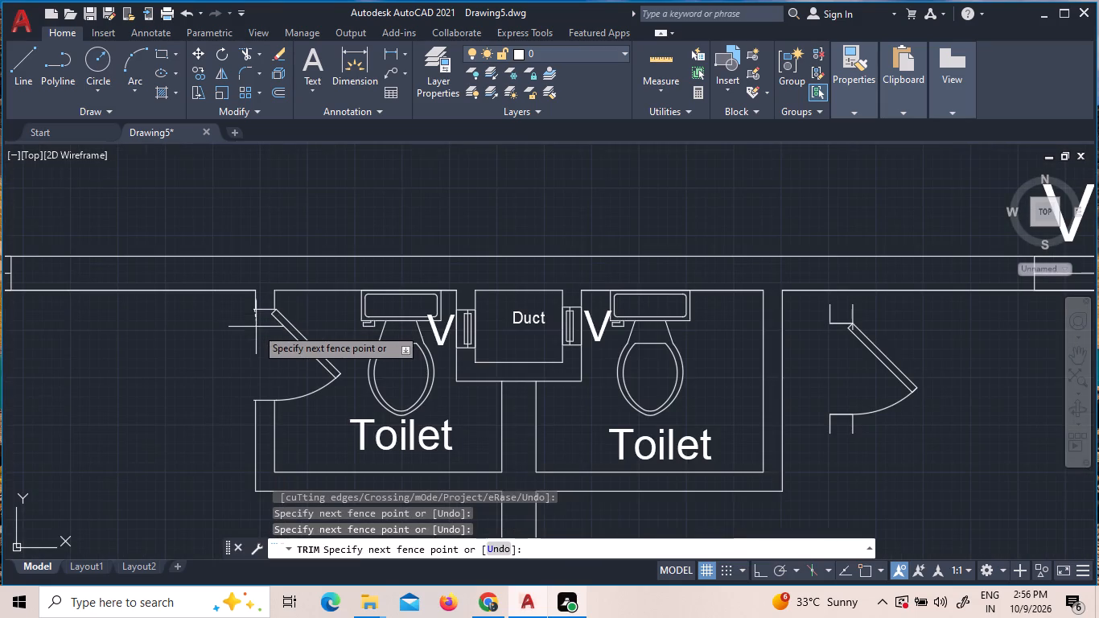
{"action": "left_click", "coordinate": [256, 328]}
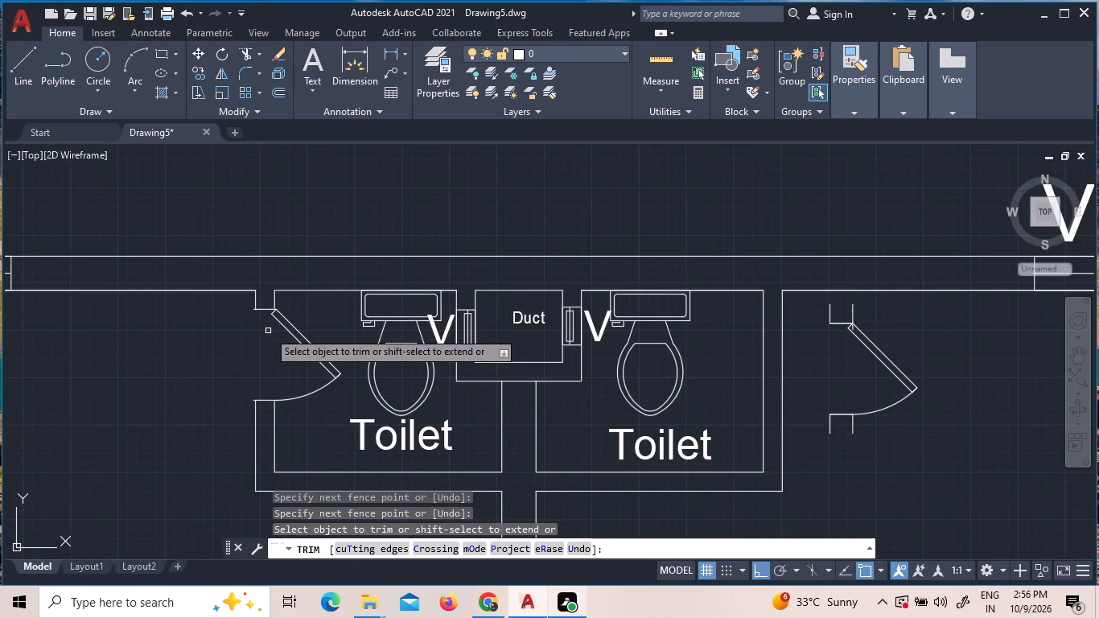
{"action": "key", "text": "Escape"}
Shorten the upper jamb line of the first toilet's door block from its outer end to suit the side wall's thickness.
{"action": "left_click", "coordinate": [287, 326]}
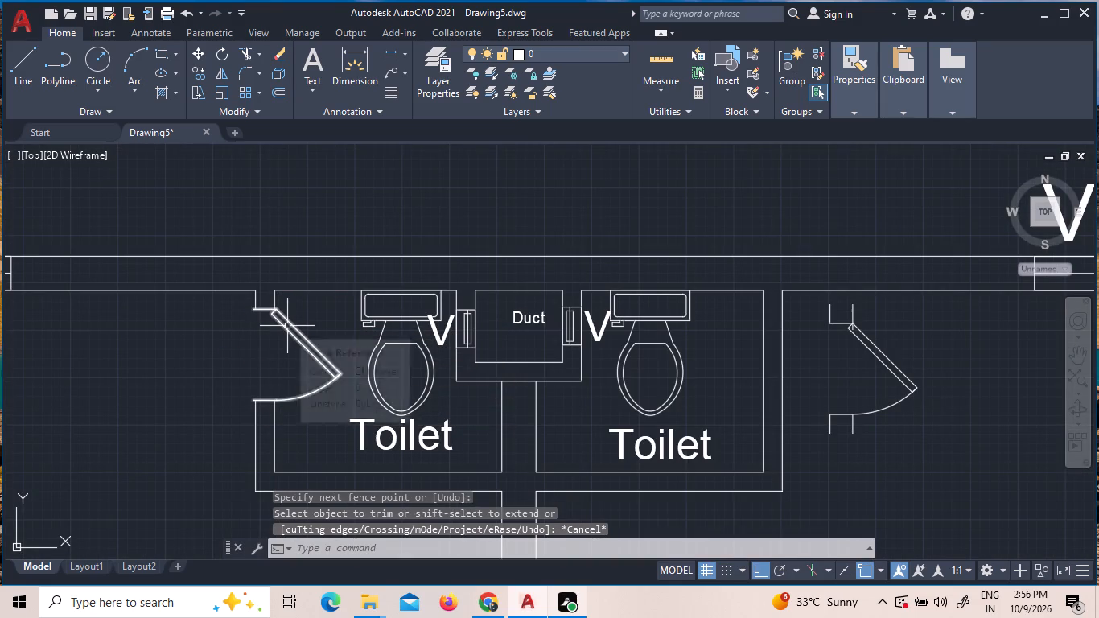
{"action": "scroll", "coordinate": [244, 315], "scroll_direction": "up", "scroll_amount": 4}
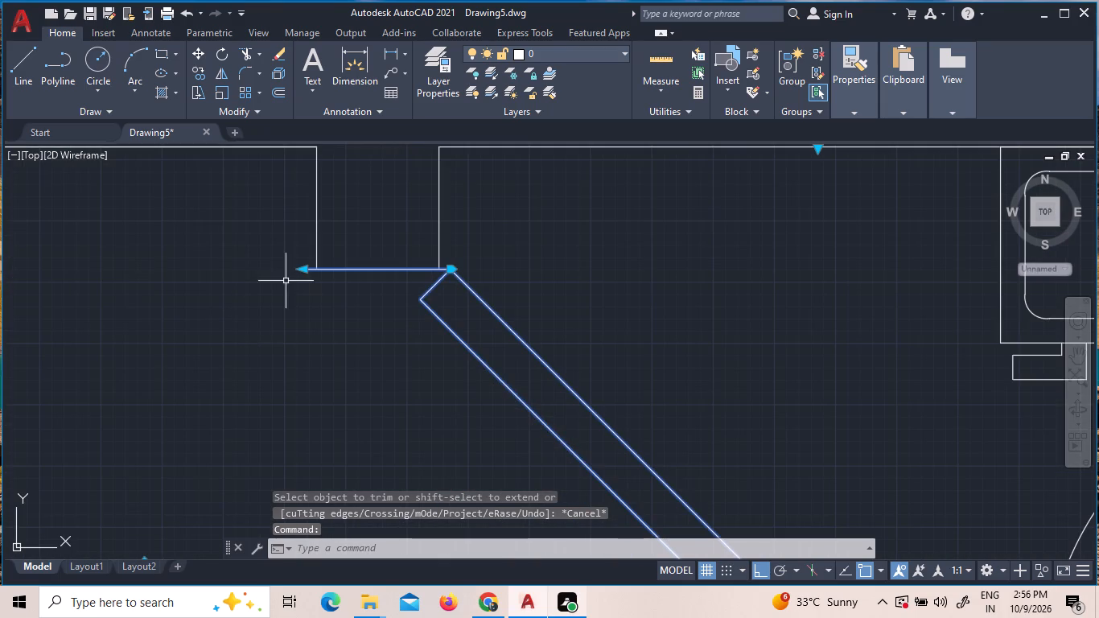
{"action": "left_click", "coordinate": [301, 270]}
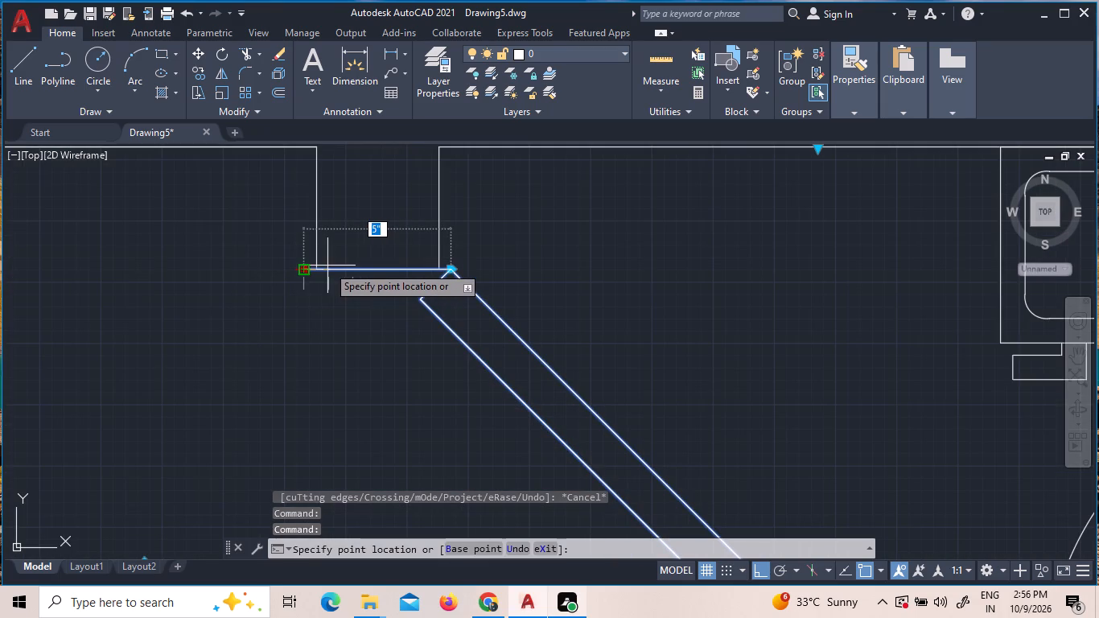
{"action": "left_click", "coordinate": [315, 266]}
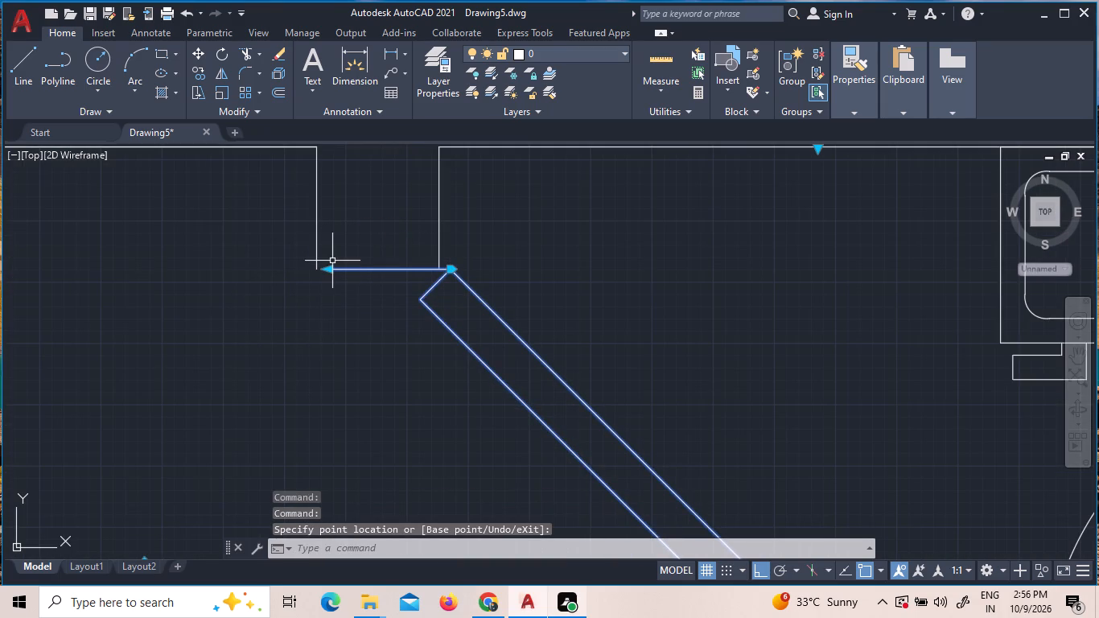
{"action": "left_click", "coordinate": [331, 266]}
{"action": "left_click", "coordinate": [331, 266]}
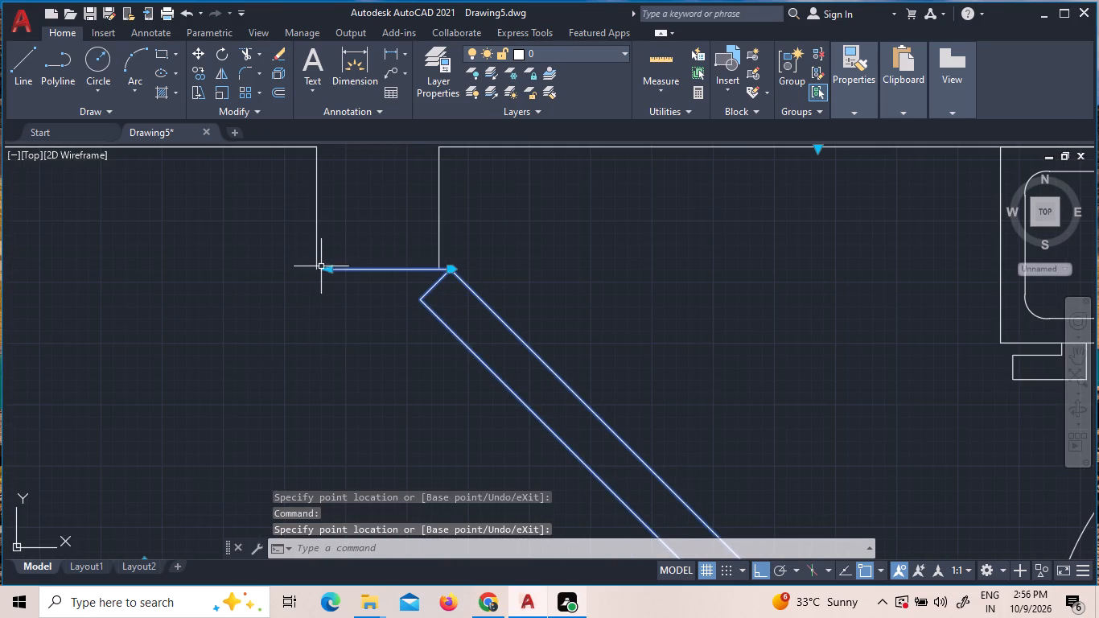
{"action": "left_click", "coordinate": [327, 270]}
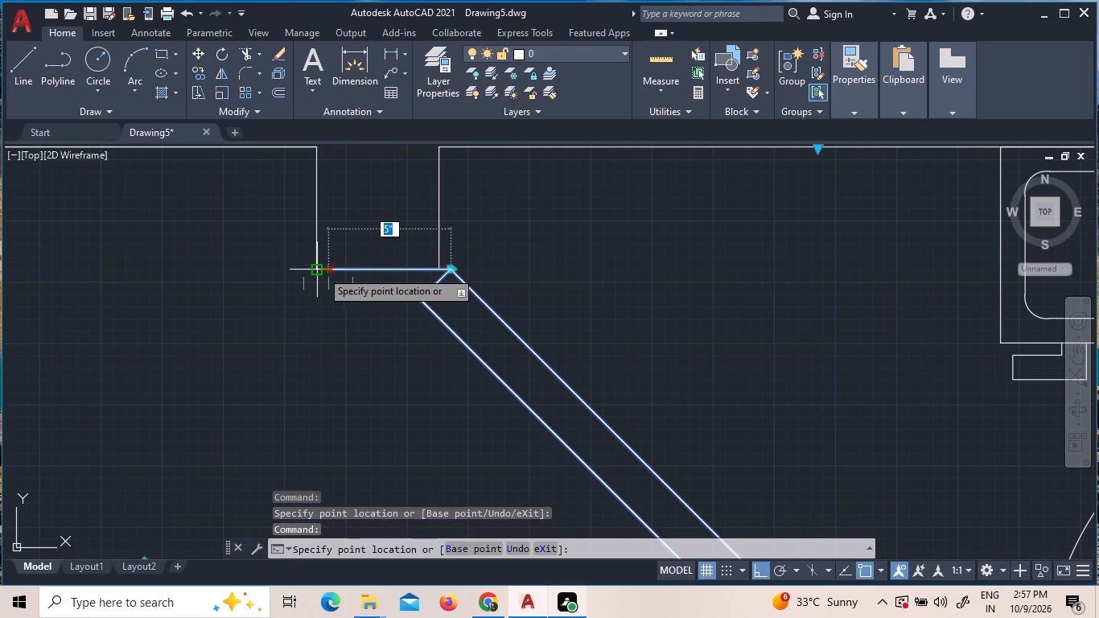
{"action": "left_click", "coordinate": [316, 270]}
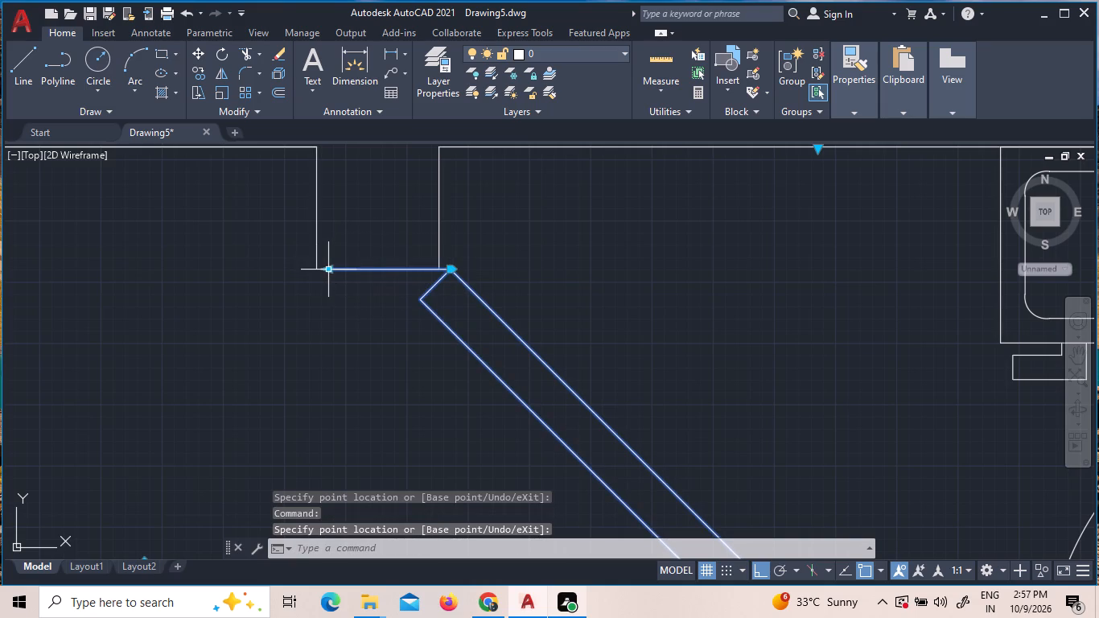
{"action": "key", "text": "grave"}
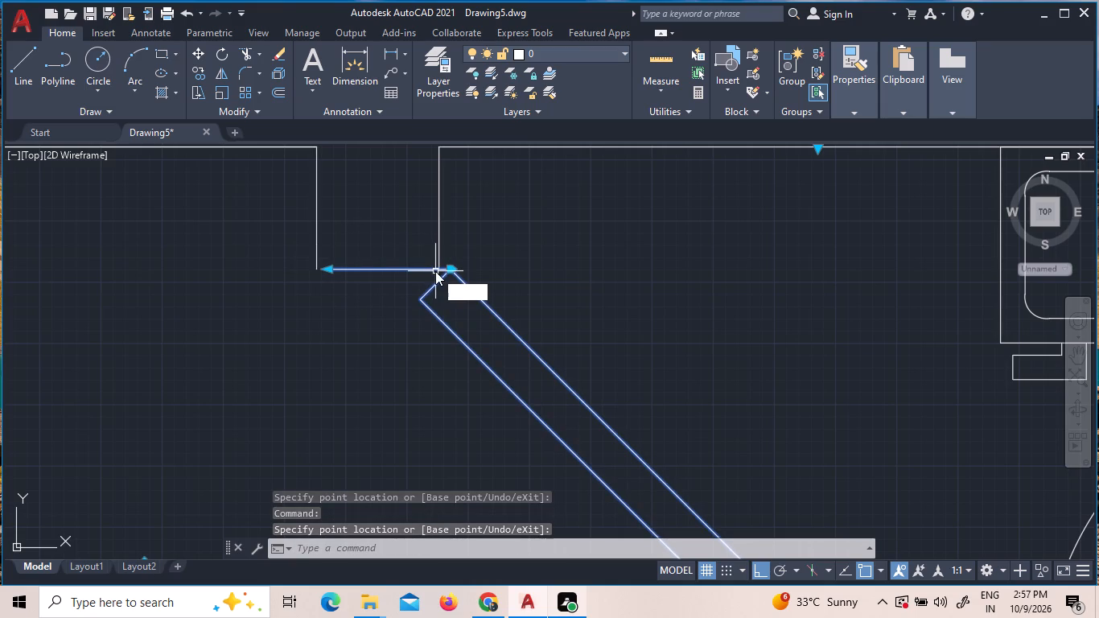
{"action": "key", "text": "Escape"}
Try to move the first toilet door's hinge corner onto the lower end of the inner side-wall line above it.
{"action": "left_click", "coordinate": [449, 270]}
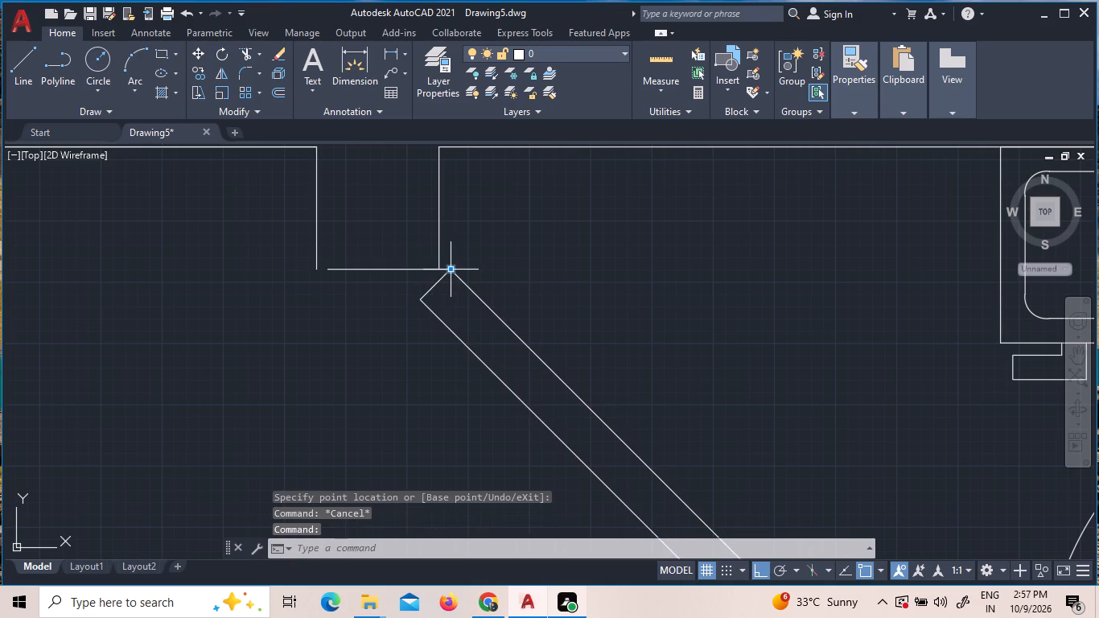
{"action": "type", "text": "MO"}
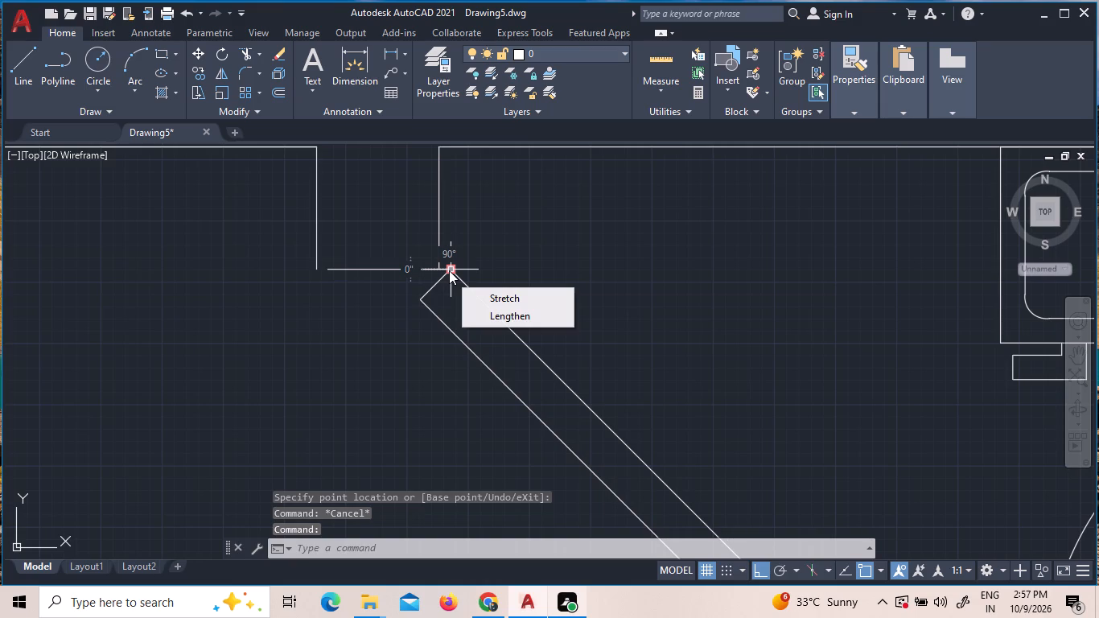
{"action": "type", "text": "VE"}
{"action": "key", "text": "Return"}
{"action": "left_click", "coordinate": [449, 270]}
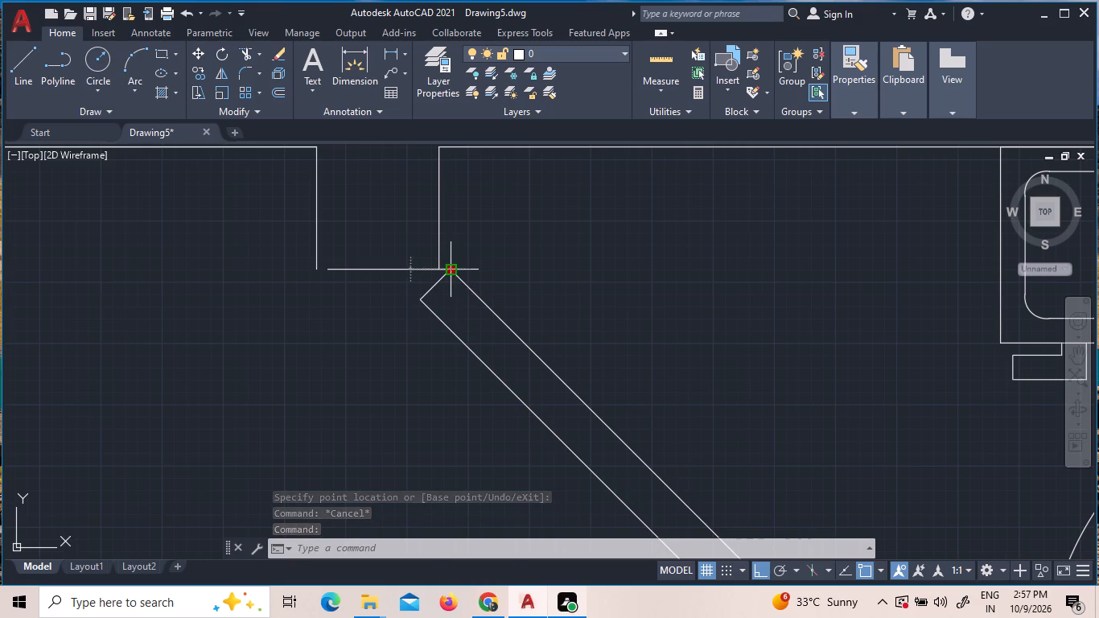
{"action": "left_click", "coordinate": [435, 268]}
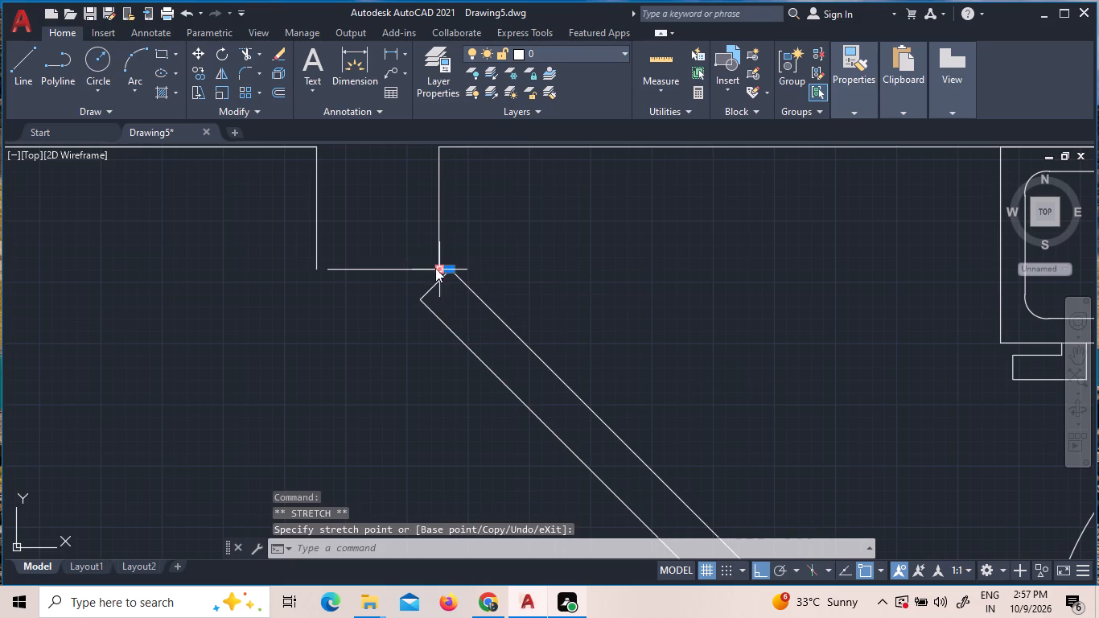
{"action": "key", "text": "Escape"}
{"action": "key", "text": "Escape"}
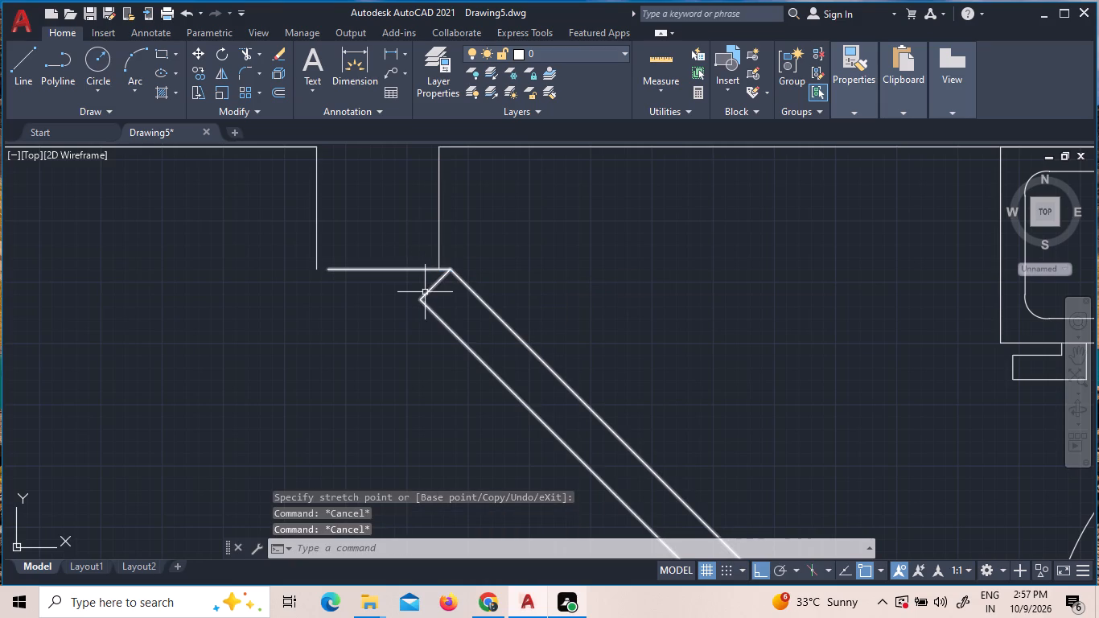
Move the first toilet's door block from its hinge corner to the lower end of the inner side-wall line above it.
{"action": "left_click", "coordinate": [474, 293]}
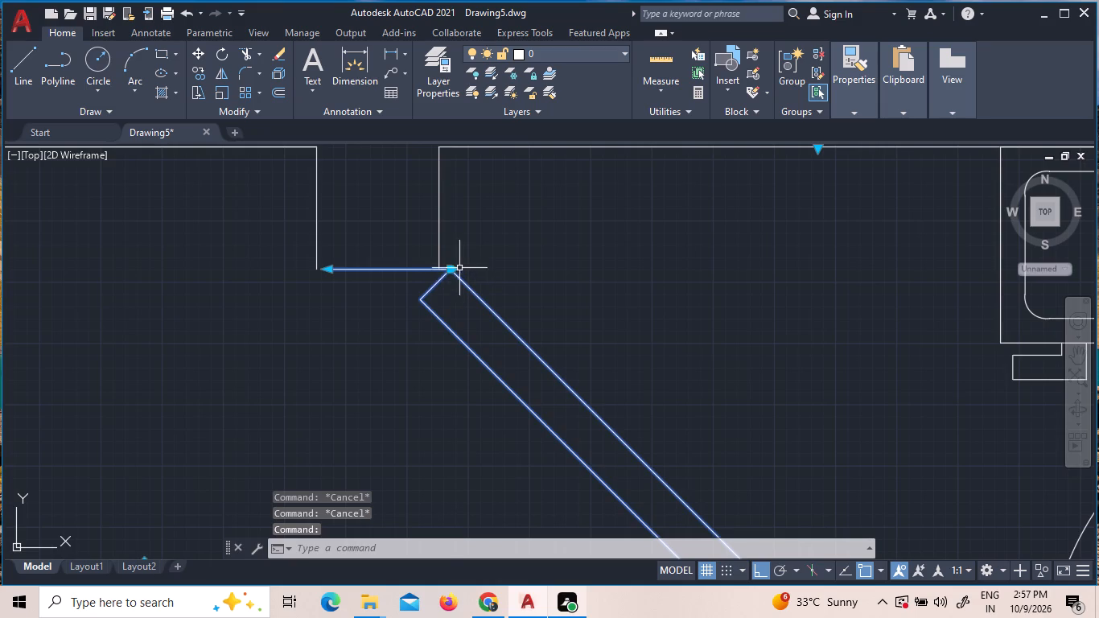
{"action": "scroll", "coordinate": [459, 268], "scroll_direction": "up", "scroll_amount": 3}
{"action": "right_click", "coordinate": [388, 276]}
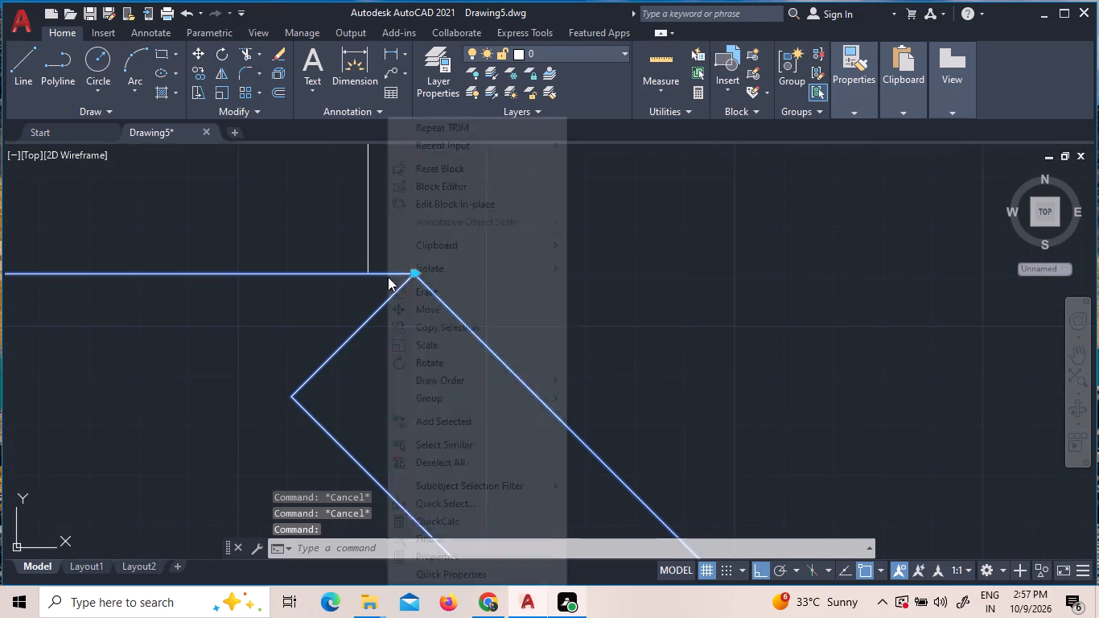
{"action": "left_click", "coordinate": [414, 303]}
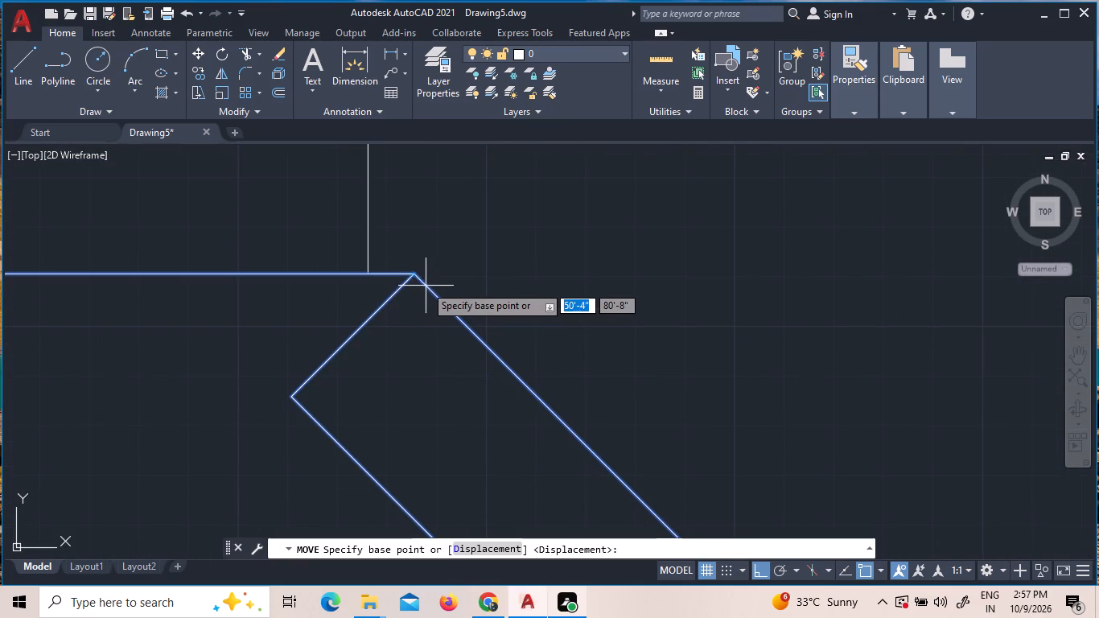
{"action": "left_click", "coordinate": [415, 276]}
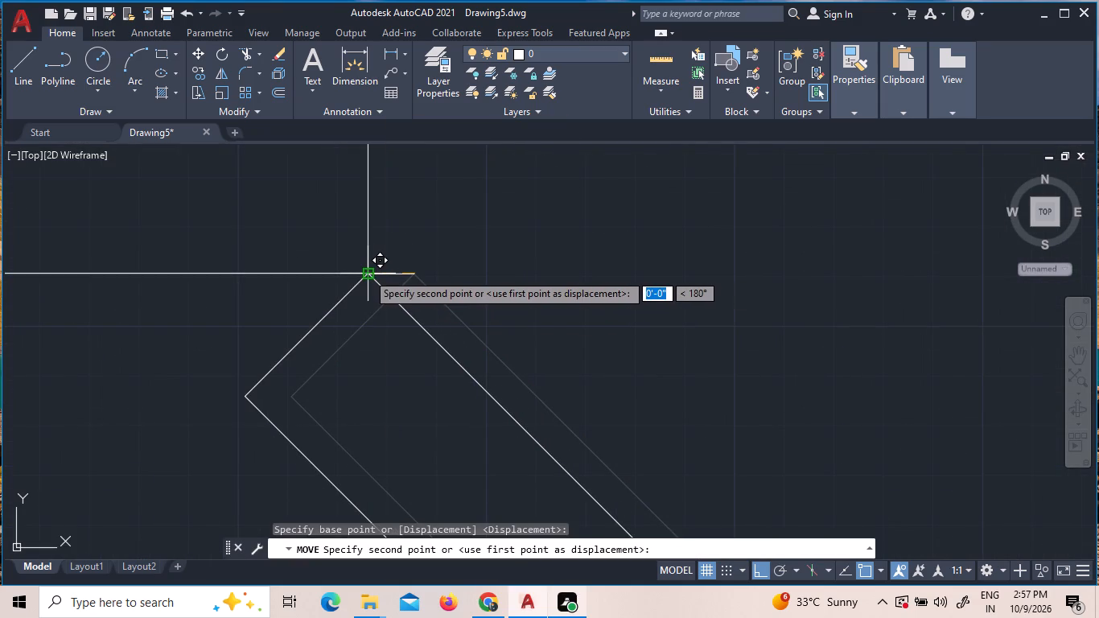
{"action": "left_click", "coordinate": [367, 273]}
Trim the upper jamb line's overhang beyond the inner side-wall line at the first toilet door's hinge corner.
{"action": "scroll", "coordinate": [379, 278], "scroll_direction": "down", "scroll_amount": 2}
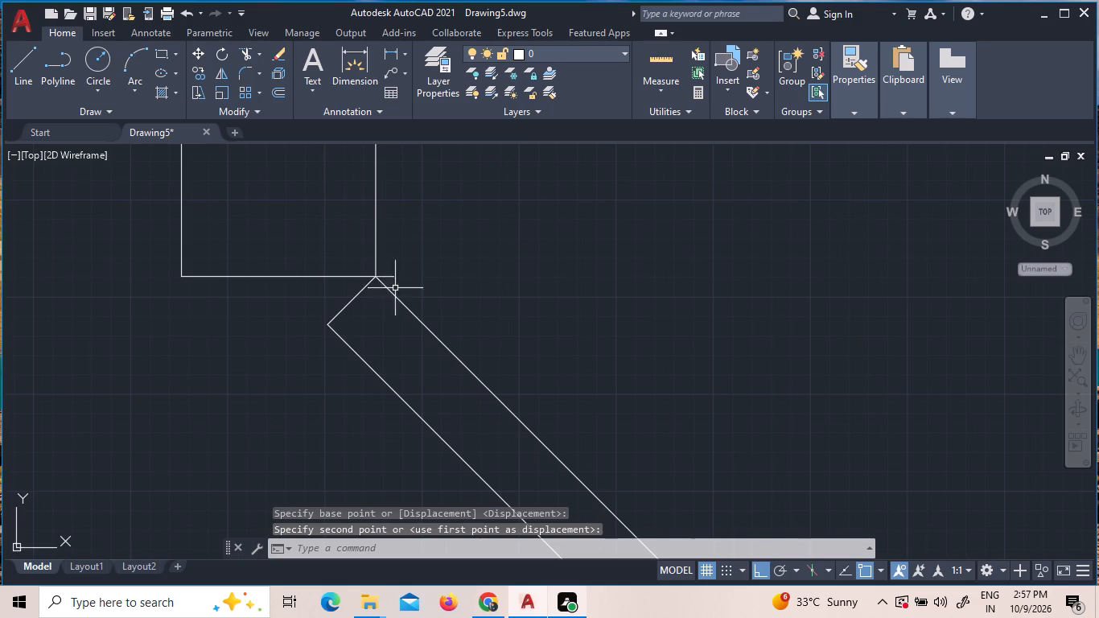
{"action": "scroll", "coordinate": [400, 290], "scroll_direction": "down", "scroll_amount": 1}
{"action": "scroll", "coordinate": [259, 281], "scroll_direction": "up", "scroll_amount": 3}
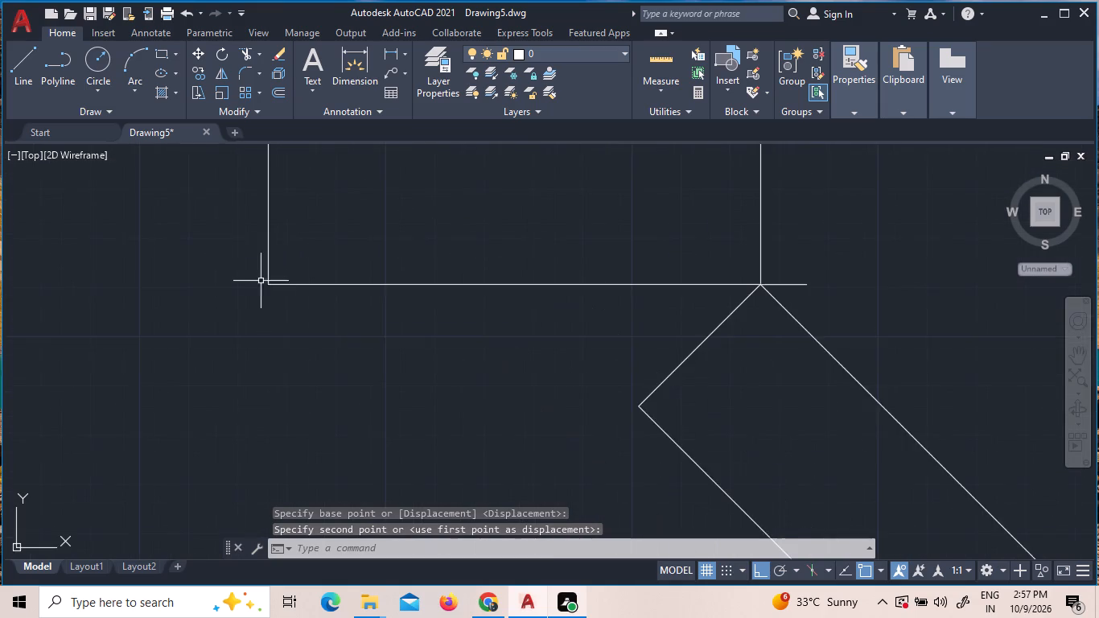
{"action": "scroll", "coordinate": [265, 286], "scroll_direction": "up", "scroll_amount": 7}
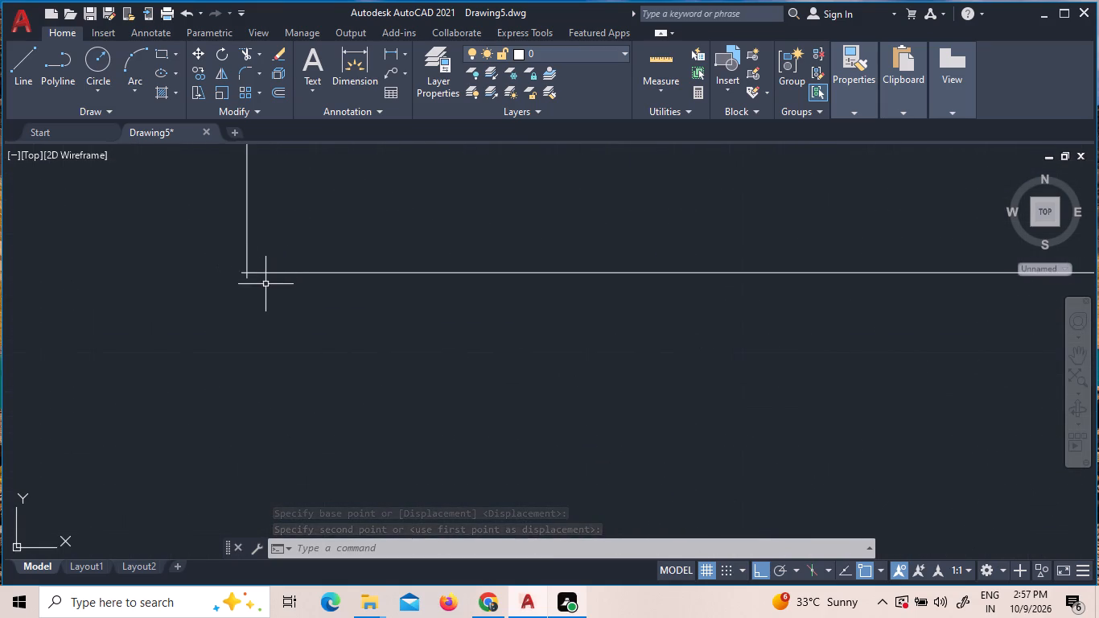
{"action": "scroll", "coordinate": [265, 288], "scroll_direction": "down", "scroll_amount": 9}
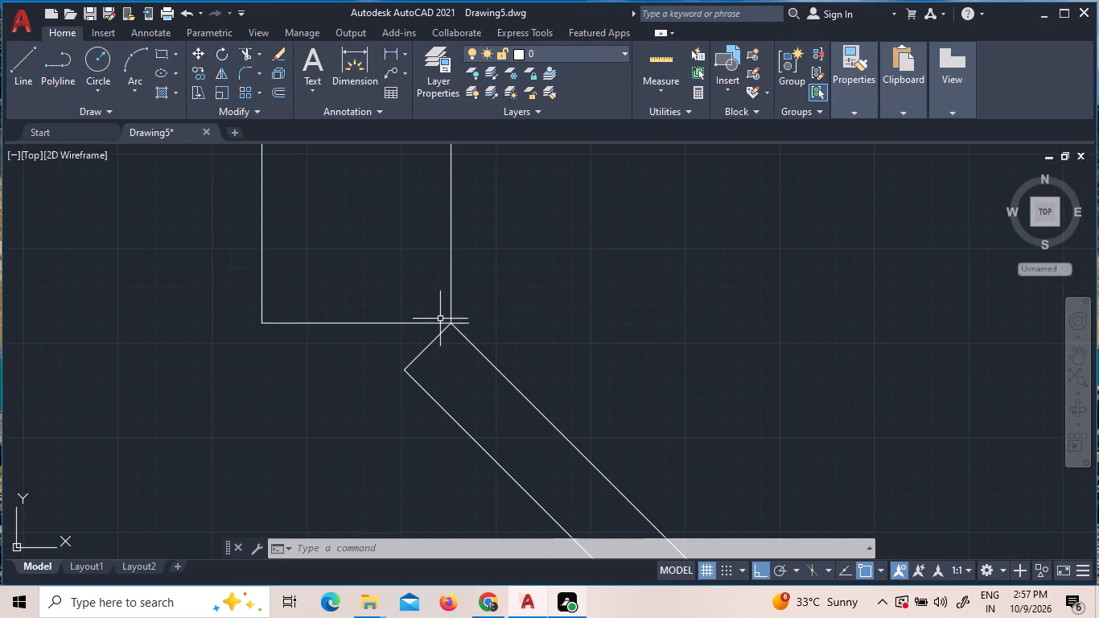
{"action": "scroll", "coordinate": [440, 319], "scroll_direction": "up", "scroll_amount": 5}
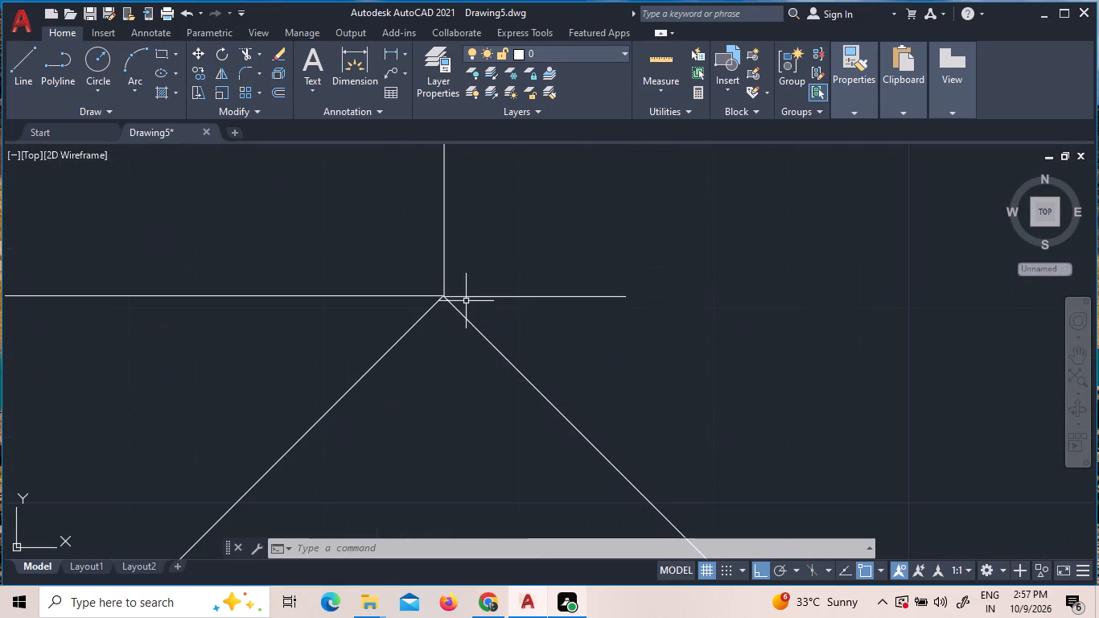
{"action": "key", "text": "t"}
{"action": "key", "text": "r"}
{"action": "key", "text": "space"}
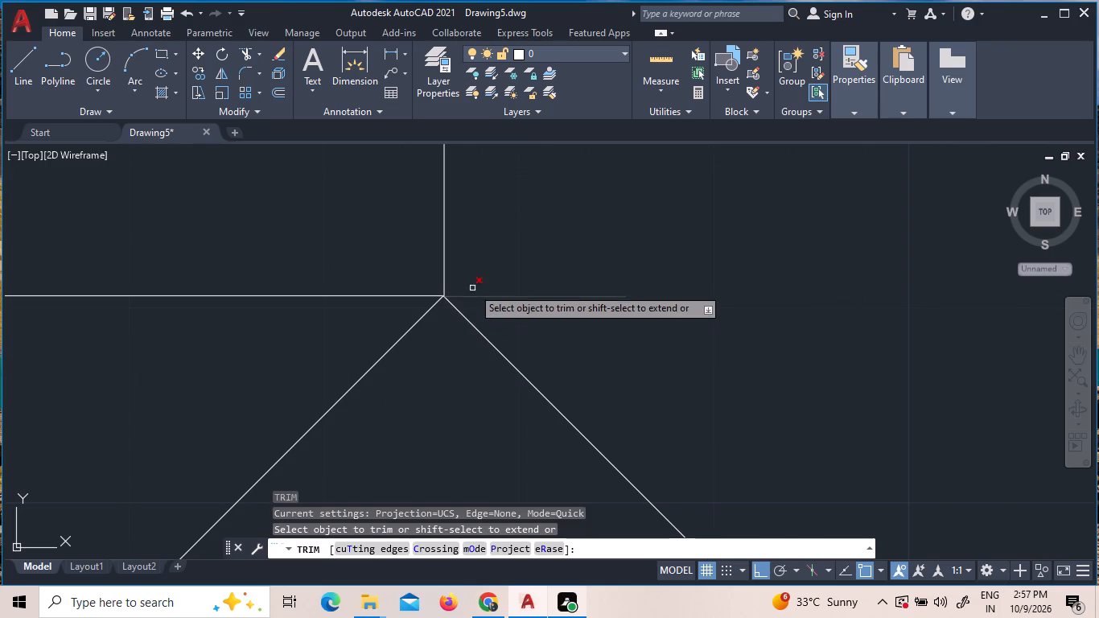
{"action": "left_click", "coordinate": [473, 299]}
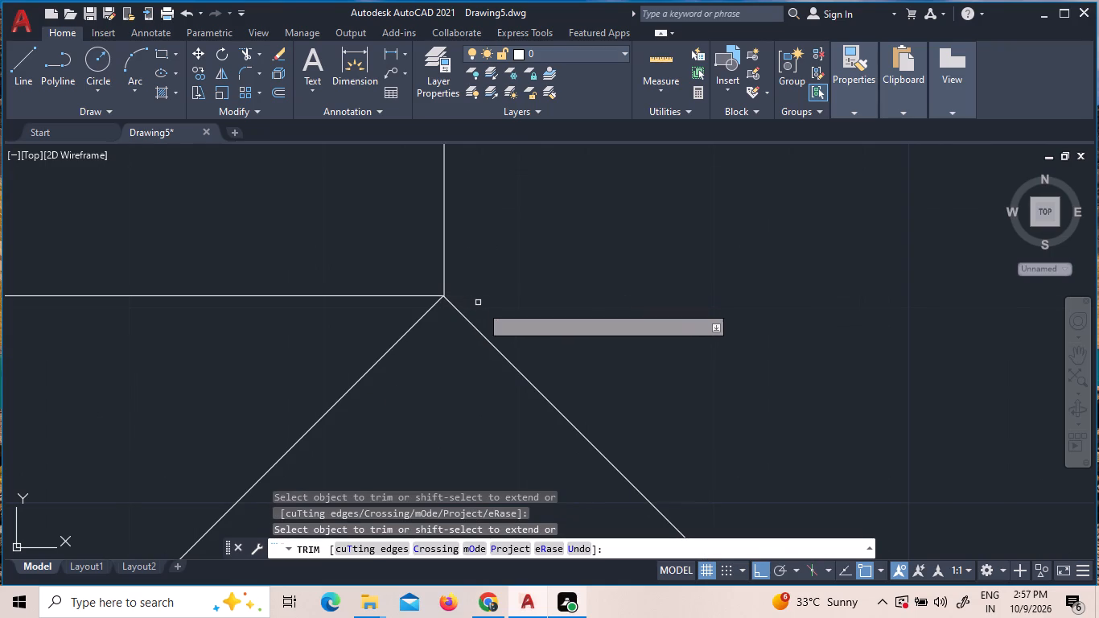
Trim the outer side-wall line's short stub below the upper jamb line at the first toilet's door.
{"action": "scroll", "coordinate": [479, 307], "scroll_direction": "down", "scroll_amount": 2}
{"action": "scroll", "coordinate": [224, 295], "scroll_direction": "down", "scroll_amount": 3}
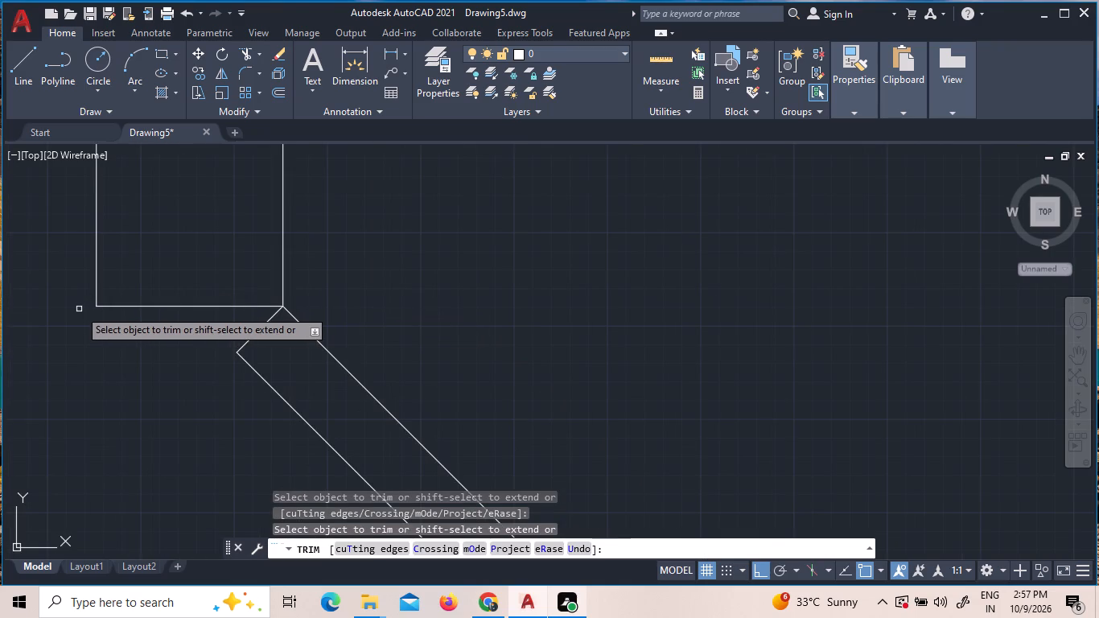
{"action": "scroll", "coordinate": [83, 307], "scroll_direction": "up", "scroll_amount": 4}
{"action": "scroll", "coordinate": [160, 291], "scroll_direction": "up", "scroll_amount": 5}
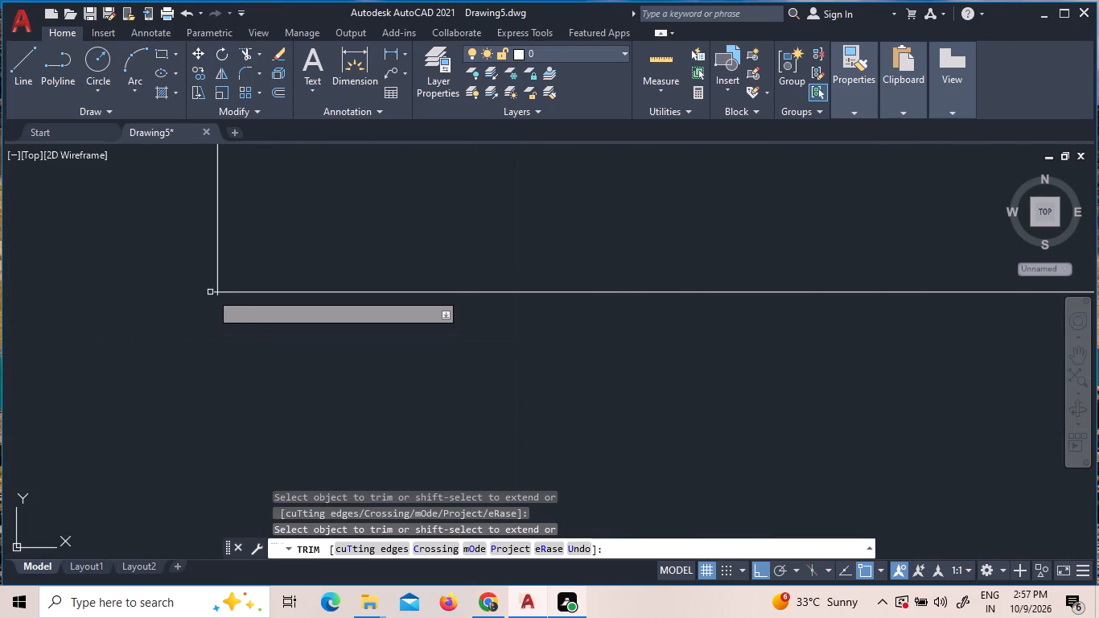
{"action": "scroll", "coordinate": [210, 292], "scroll_direction": "up", "scroll_amount": 2}
{"action": "left_click", "coordinate": [229, 295]}
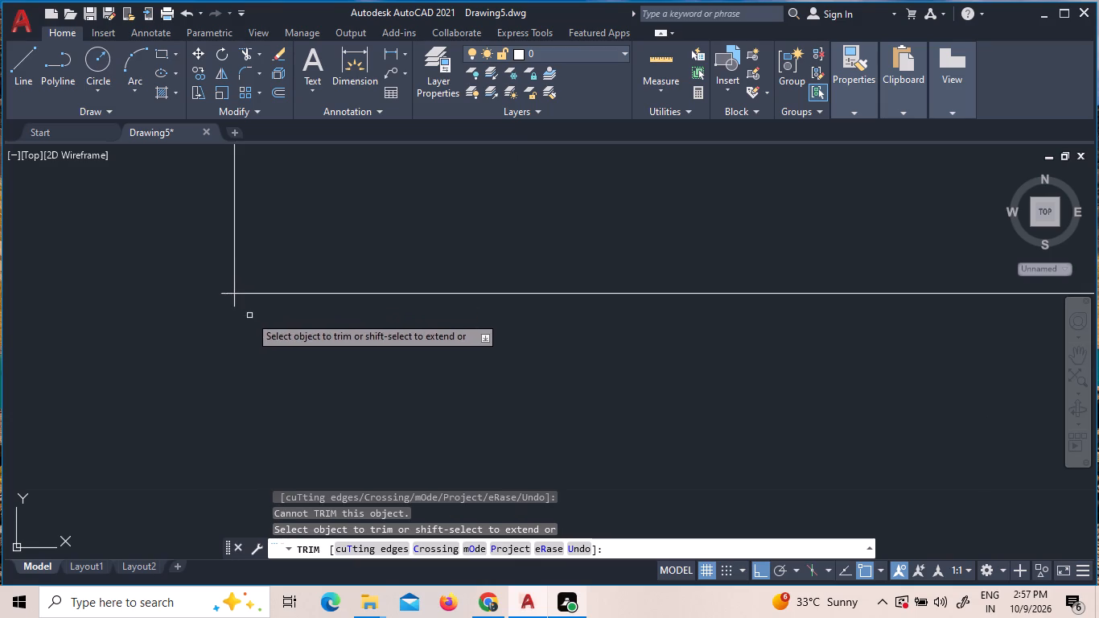
{"action": "scroll", "coordinate": [249, 315], "scroll_direction": "up", "scroll_amount": 4}
{"action": "left_click", "coordinate": [216, 259]}
{"action": "left_click", "coordinate": [101, 225]}
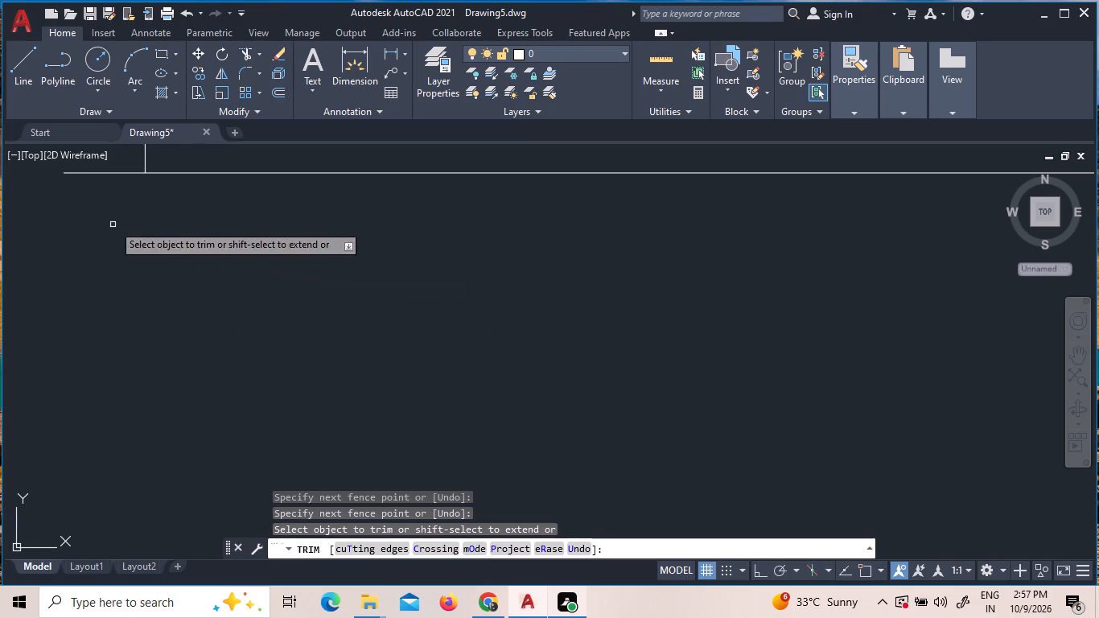
Examine the first toilet's door opening and its lower jamb corners for leftover line ends.
{"action": "scroll", "coordinate": [176, 307], "scroll_direction": "down", "scroll_amount": 9}
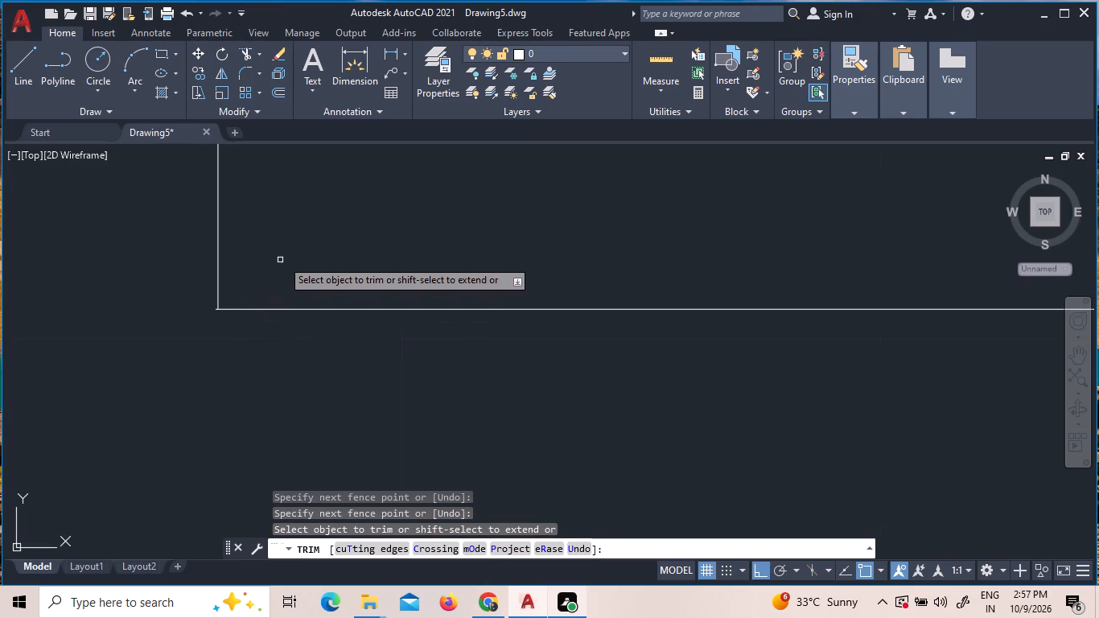
{"action": "scroll", "coordinate": [287, 258], "scroll_direction": "down", "scroll_amount": 8}
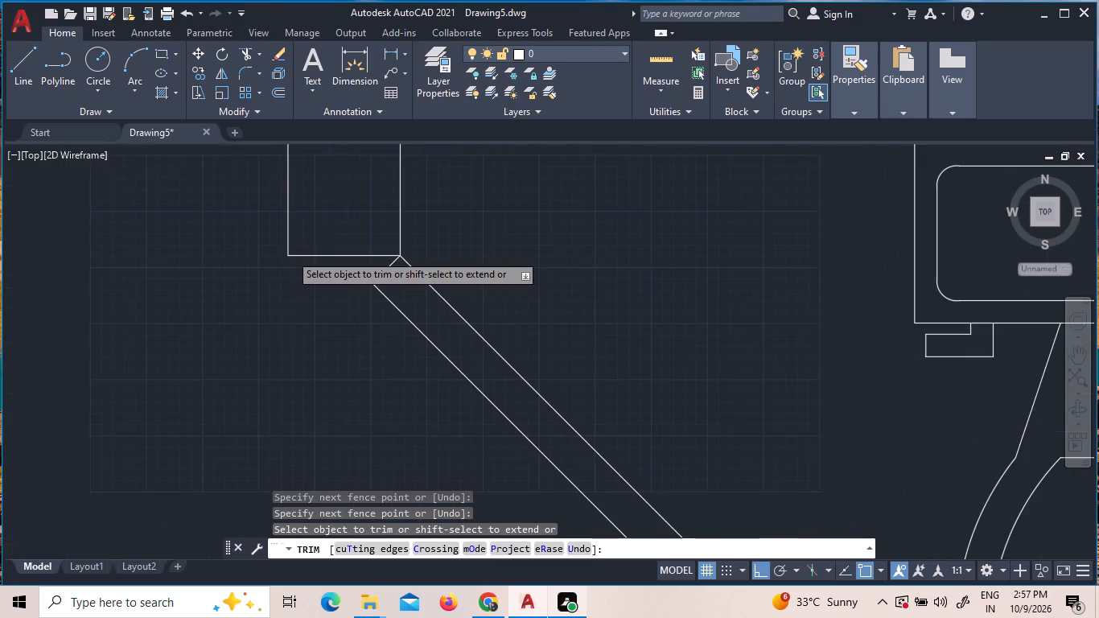
{"action": "scroll", "coordinate": [290, 253], "scroll_direction": "down", "scroll_amount": 1}
{"action": "scroll", "coordinate": [519, 258], "scroll_direction": "down", "scroll_amount": 3}
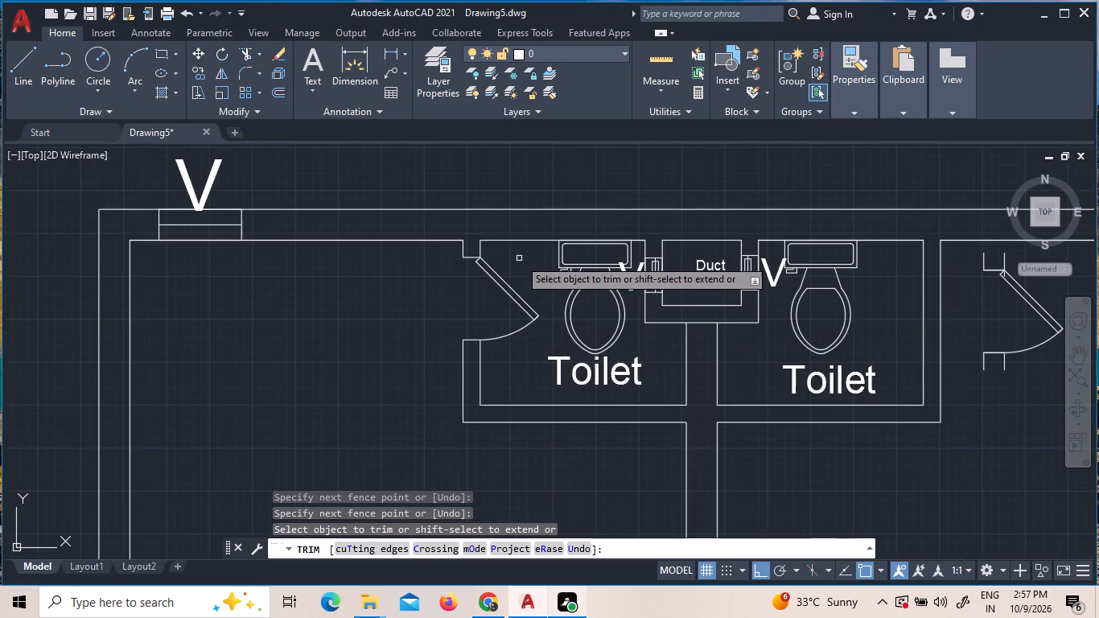
{"action": "scroll", "coordinate": [470, 347], "scroll_direction": "up", "scroll_amount": 4}
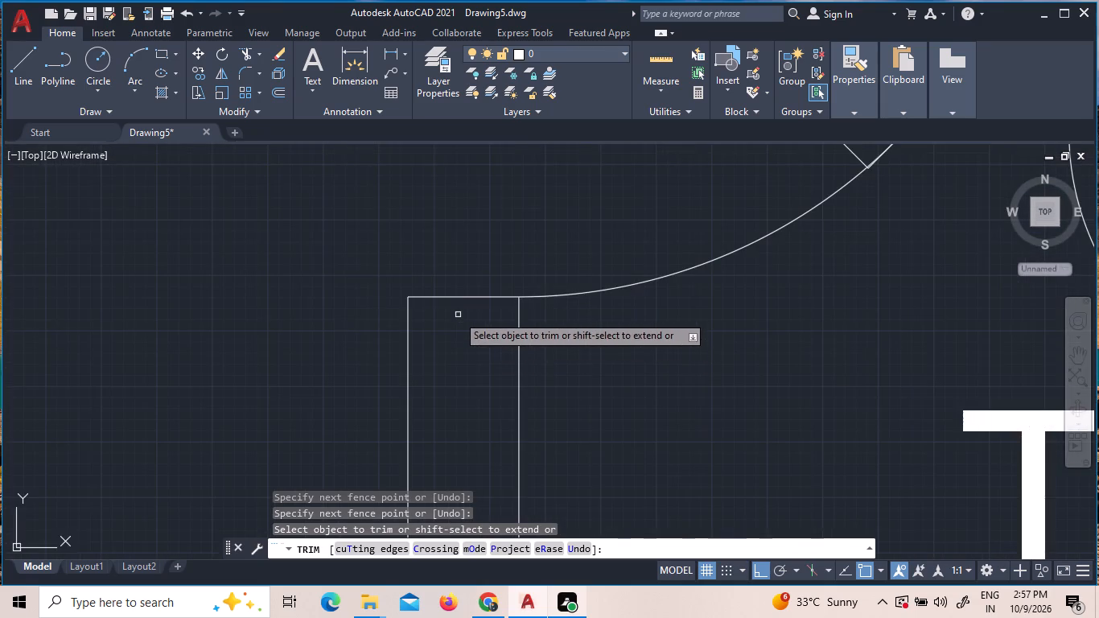
{"action": "scroll", "coordinate": [445, 300], "scroll_direction": "up", "scroll_amount": 3}
{"action": "scroll", "coordinate": [341, 295], "scroll_direction": "up", "scroll_amount": 2}
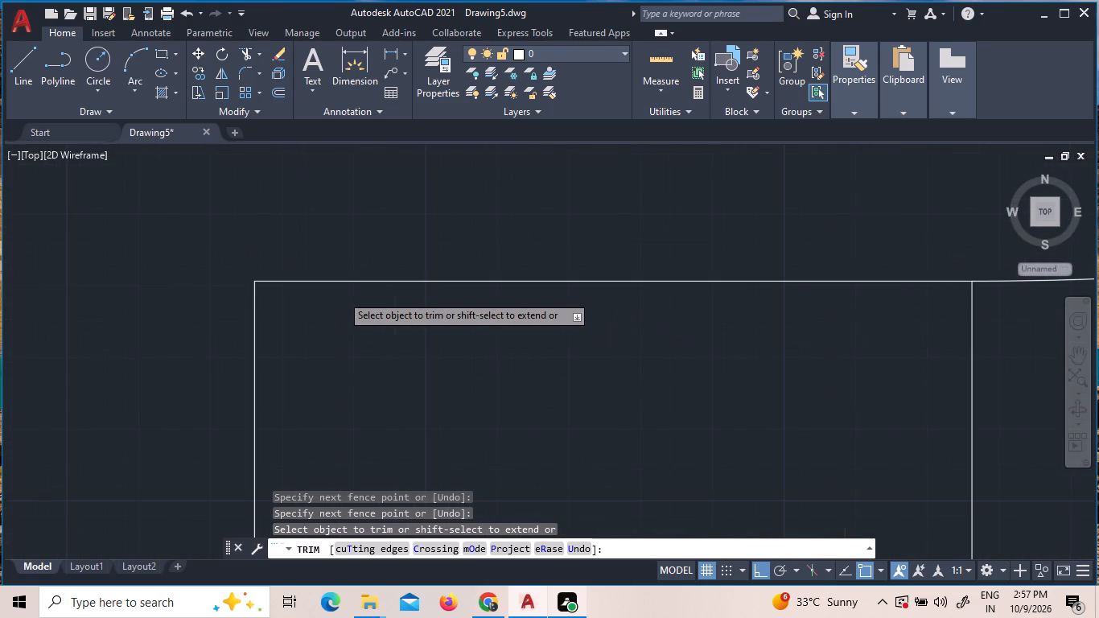
{"action": "scroll", "coordinate": [341, 295], "scroll_direction": "down", "scroll_amount": 10}
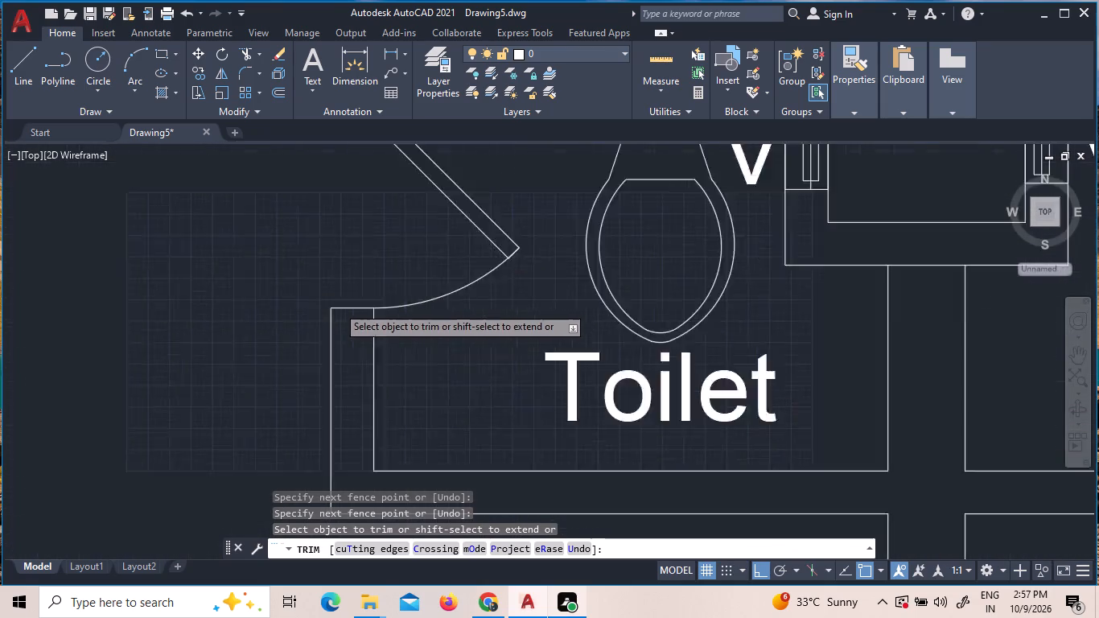
{"action": "scroll", "coordinate": [310, 337], "scroll_direction": "down", "scroll_amount": 2}
{"action": "key", "text": "Escape"}
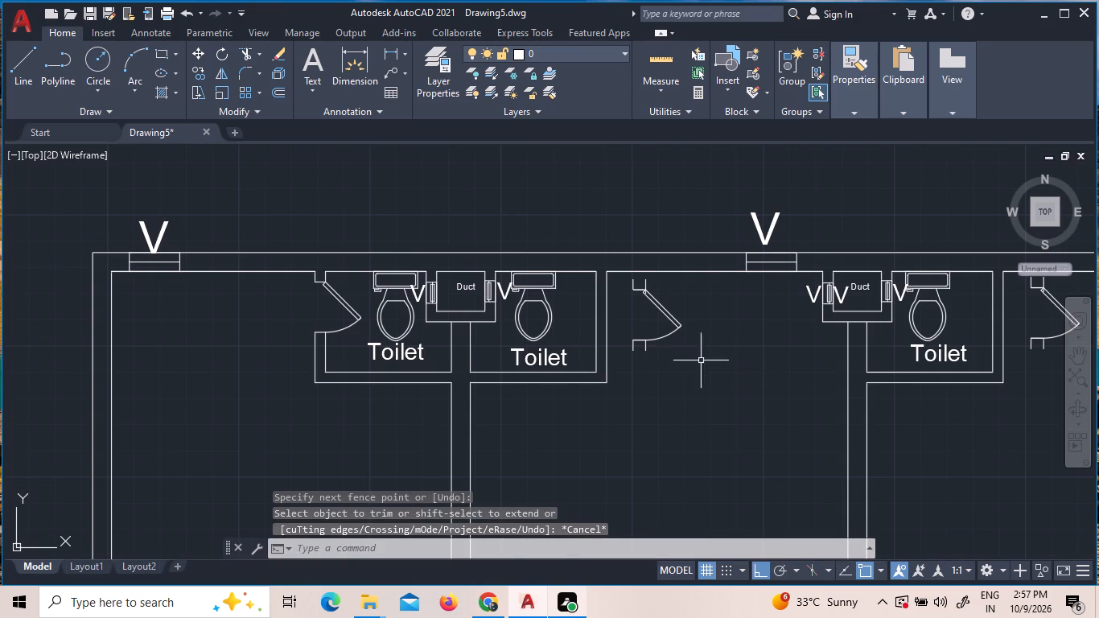
Flip the second toilet's door block so its leaf swings inward, toward the toilet.
{"action": "left_click", "coordinate": [706, 362]}
{"action": "key", "text": "Escape"}
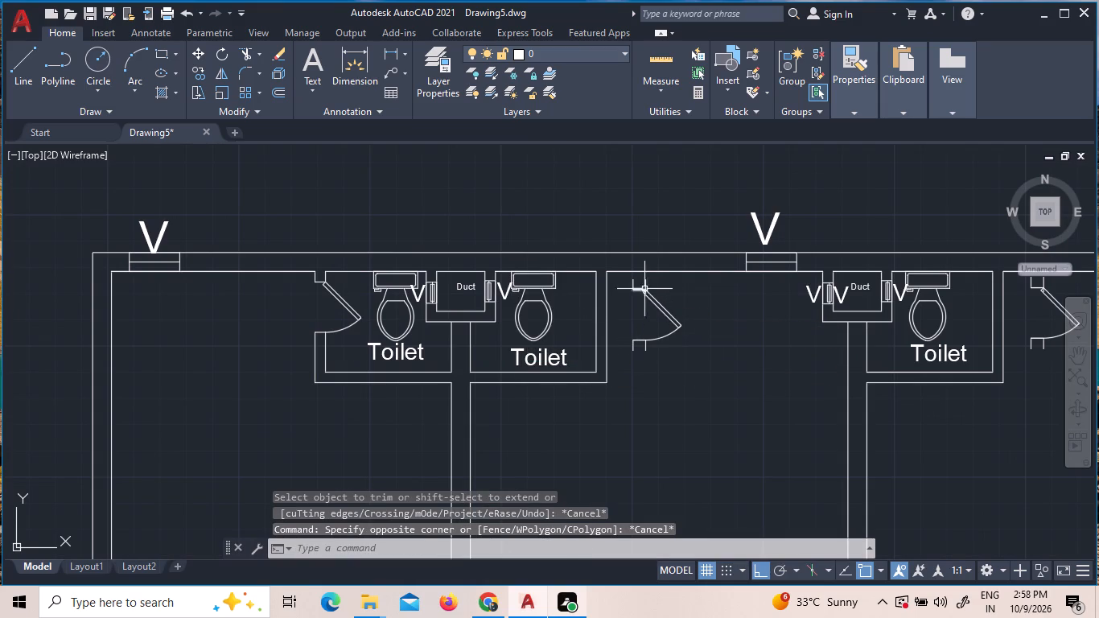
{"action": "left_click", "coordinate": [654, 285]}
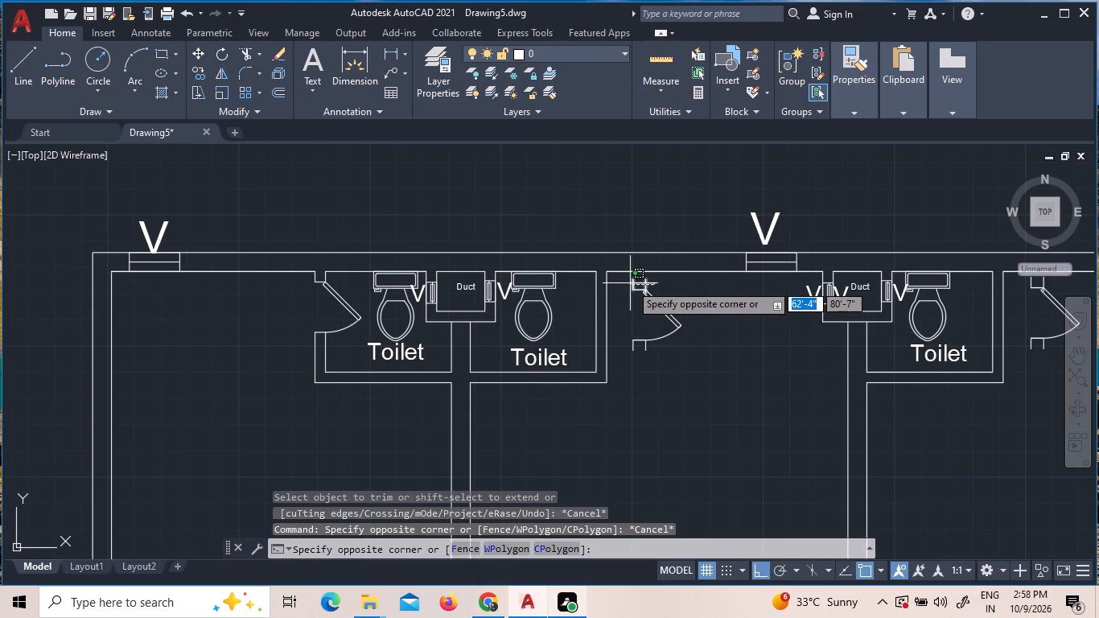
{"action": "key", "text": "Escape"}
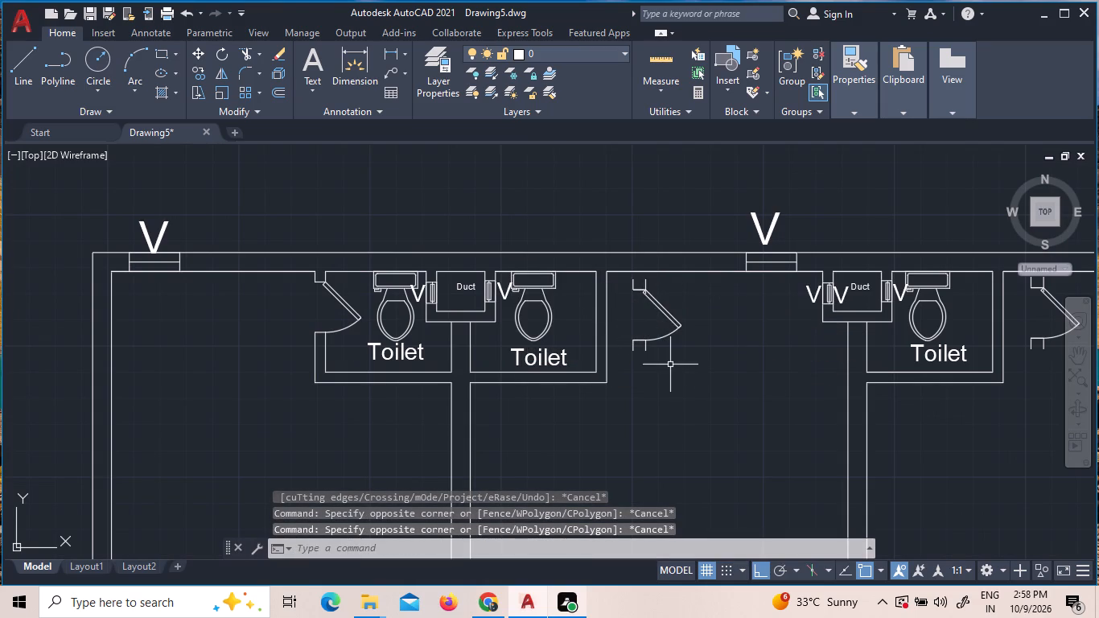
{"action": "left_click", "coordinate": [709, 367]}
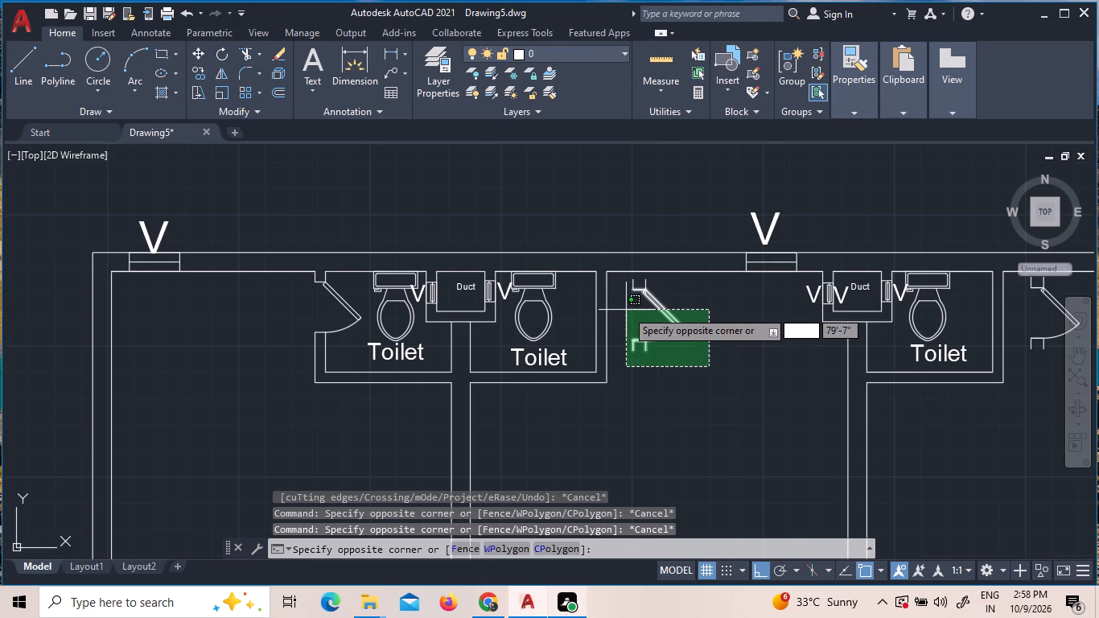
{"action": "left_click", "coordinate": [626, 310]}
{"action": "left_click", "coordinate": [677, 282]}
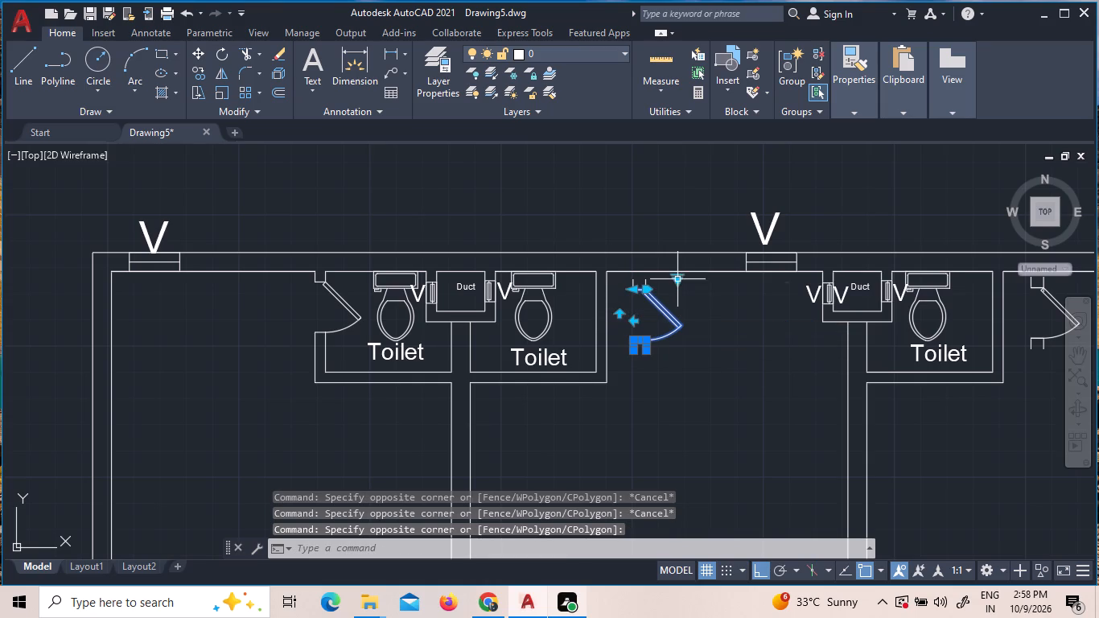
{"action": "left_click", "coordinate": [677, 282]}
{"action": "left_click", "coordinate": [677, 282]}
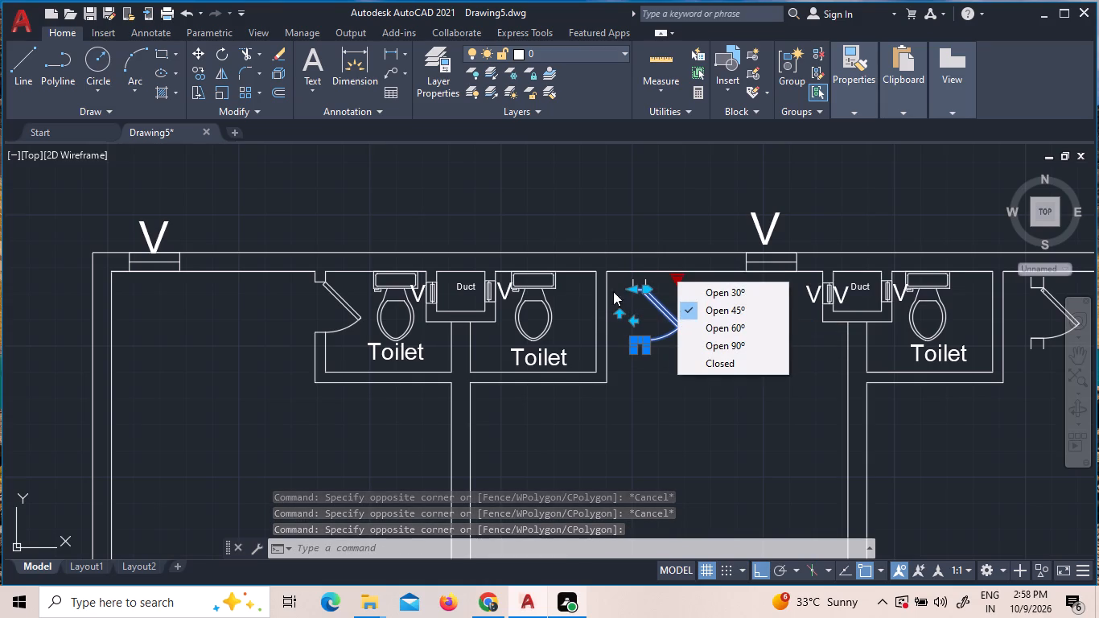
{"action": "left_click", "coordinate": [632, 318]}
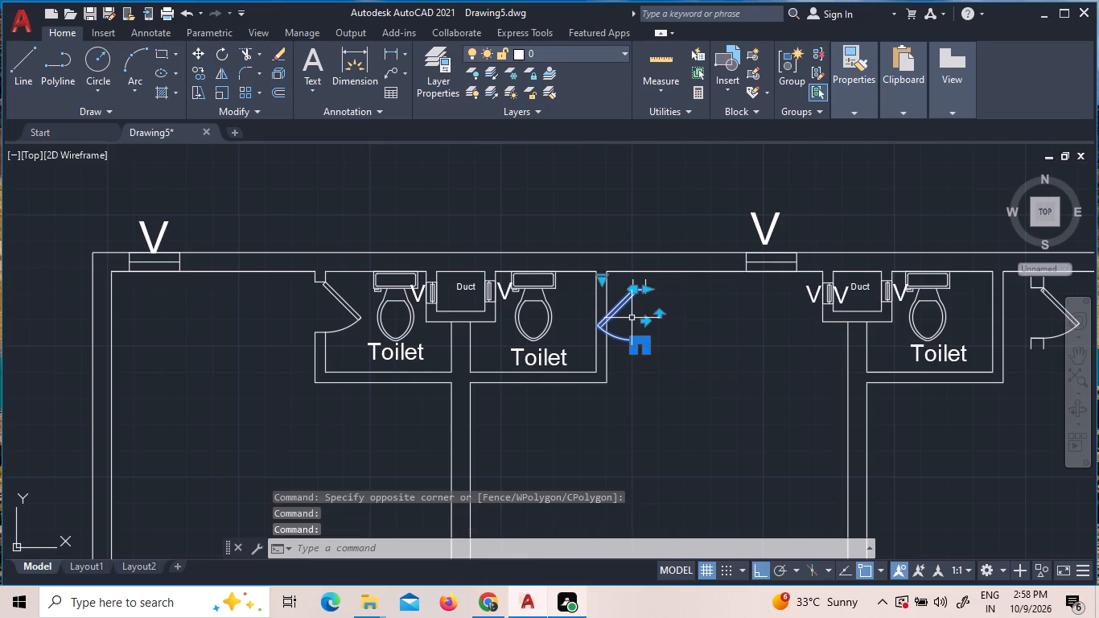
{"action": "left_click", "coordinate": [632, 292]}
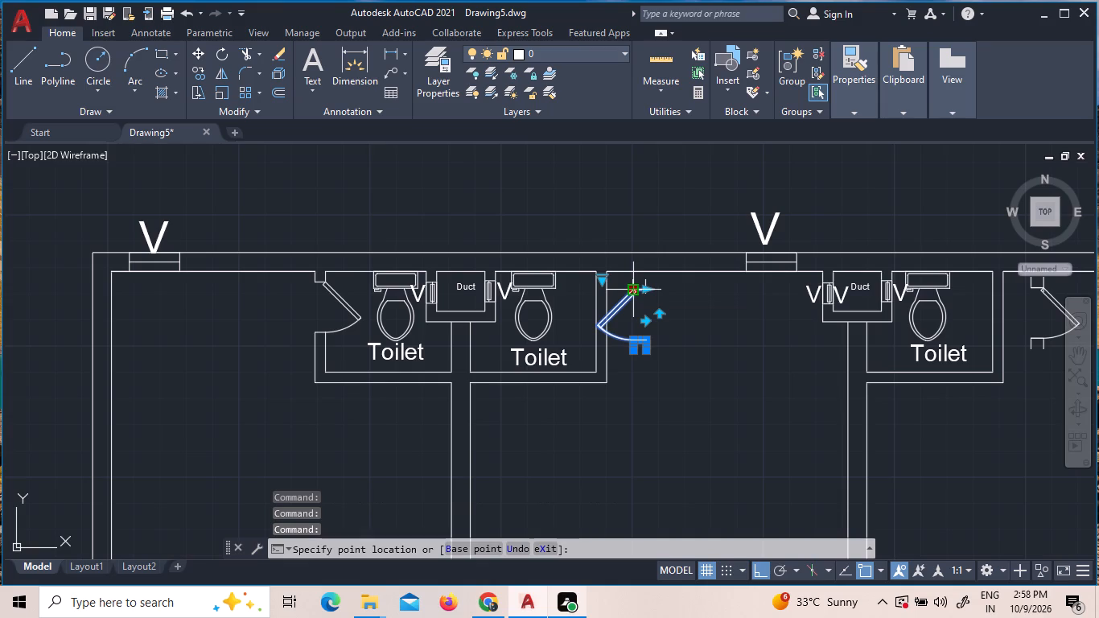
{"action": "key", "text": "Escape"}
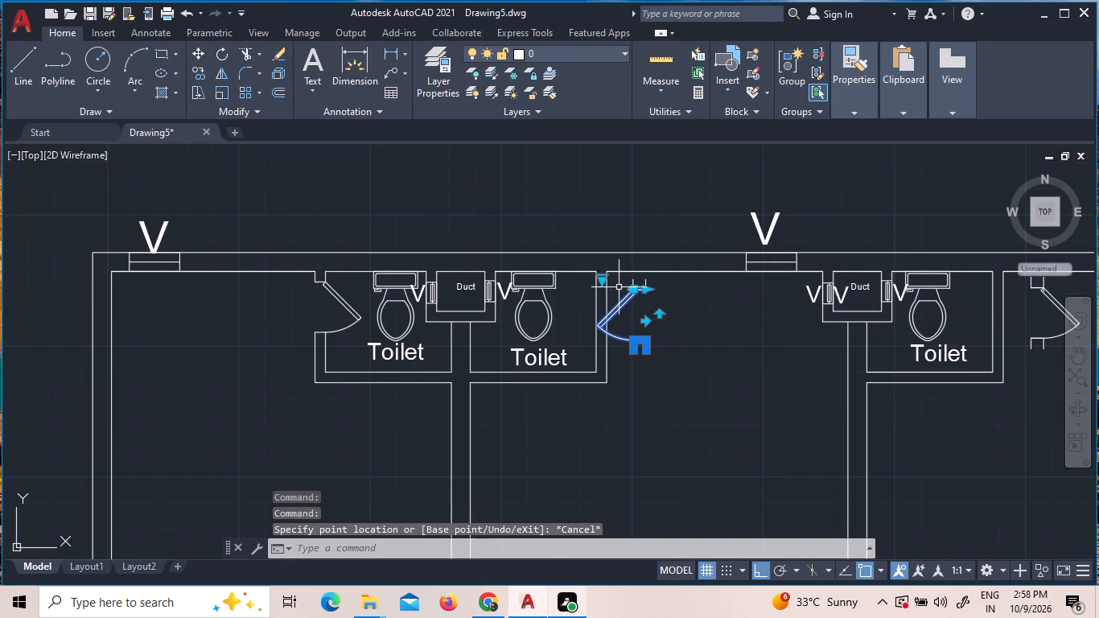
Set the second toilet door's opening angle to Open 30º.
{"action": "left_click", "coordinate": [603, 282]}
{"action": "left_click", "coordinate": [611, 287]}
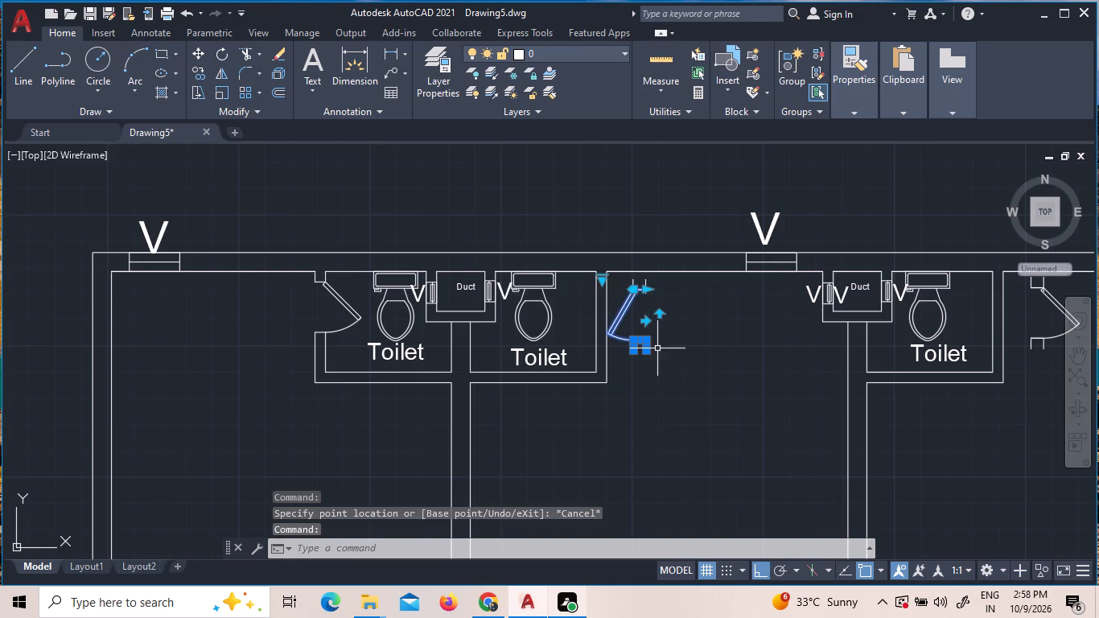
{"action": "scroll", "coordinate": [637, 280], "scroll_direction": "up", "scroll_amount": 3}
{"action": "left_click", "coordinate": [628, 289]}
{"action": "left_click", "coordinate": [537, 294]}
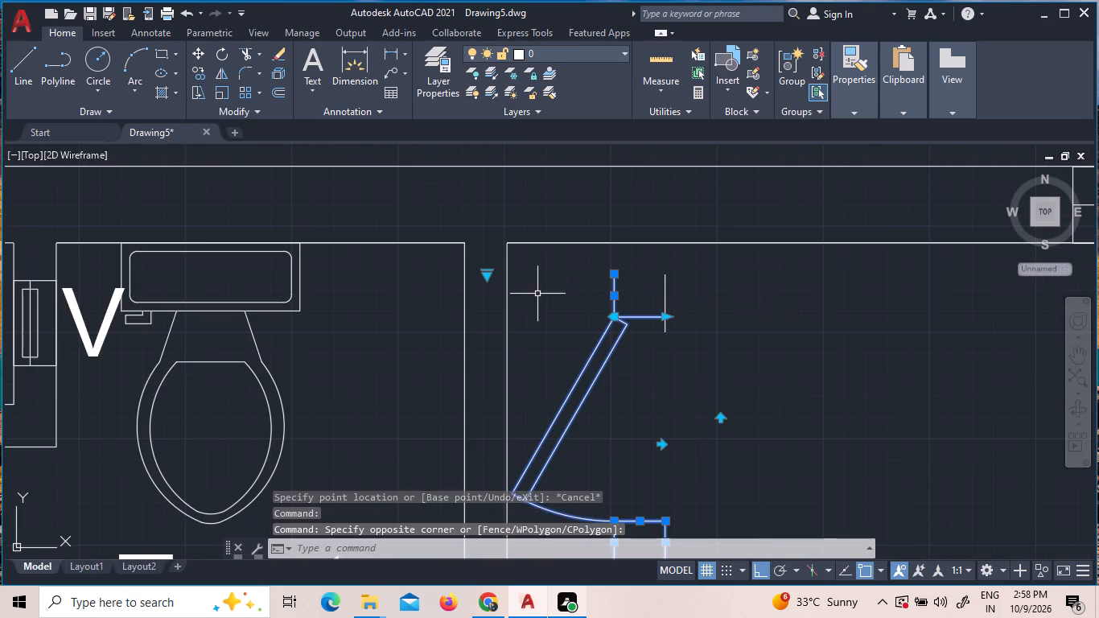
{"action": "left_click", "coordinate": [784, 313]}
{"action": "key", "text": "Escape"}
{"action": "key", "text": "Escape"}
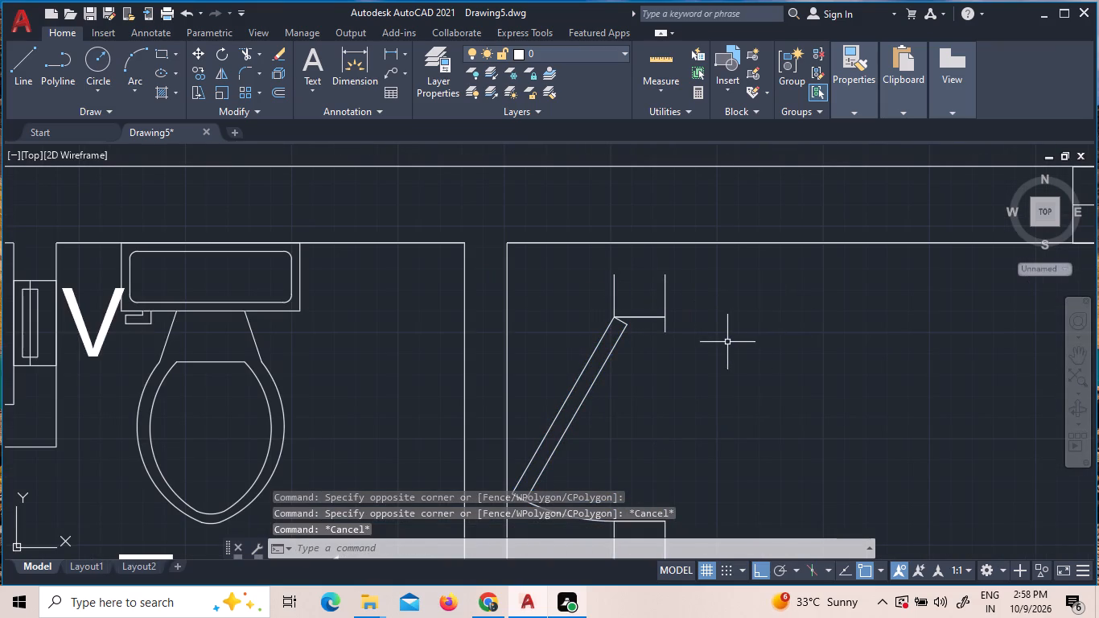
Move the second toilet's door block about 1'-7" into its side wall, its outer jamb end on the outer wall line just below the top wall, with Ortho off.
{"action": "scroll", "coordinate": [730, 340], "scroll_direction": "down", "scroll_amount": 2}
{"action": "left_click", "coordinate": [722, 447]}
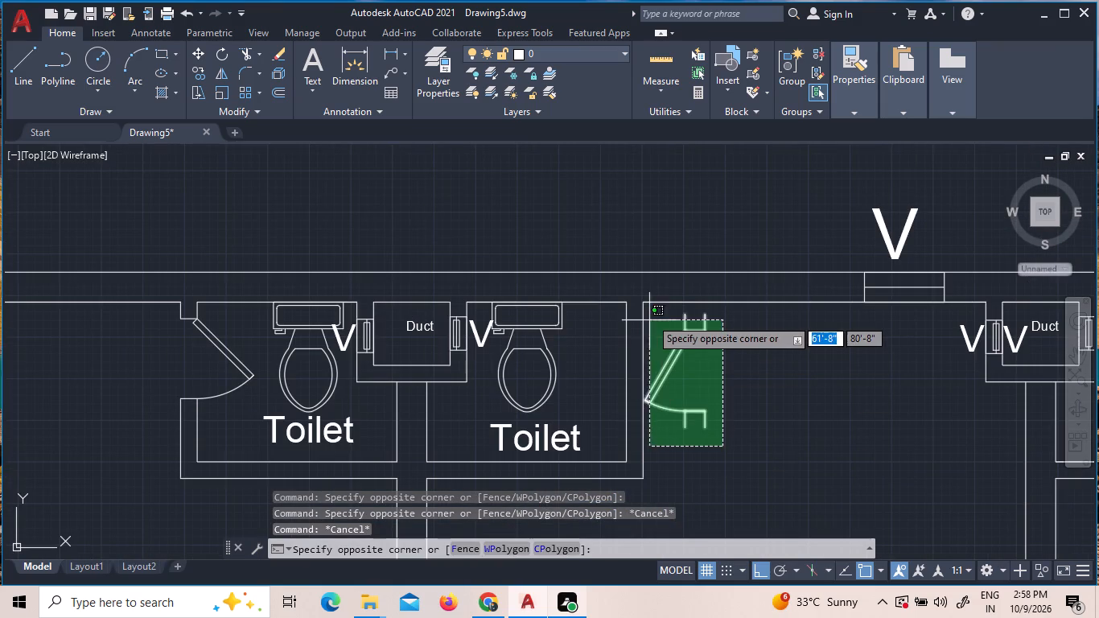
{"action": "left_click", "coordinate": [669, 318]}
{"action": "right_click", "coordinate": [669, 318]}
{"action": "double_click", "coordinate": [722, 329]}
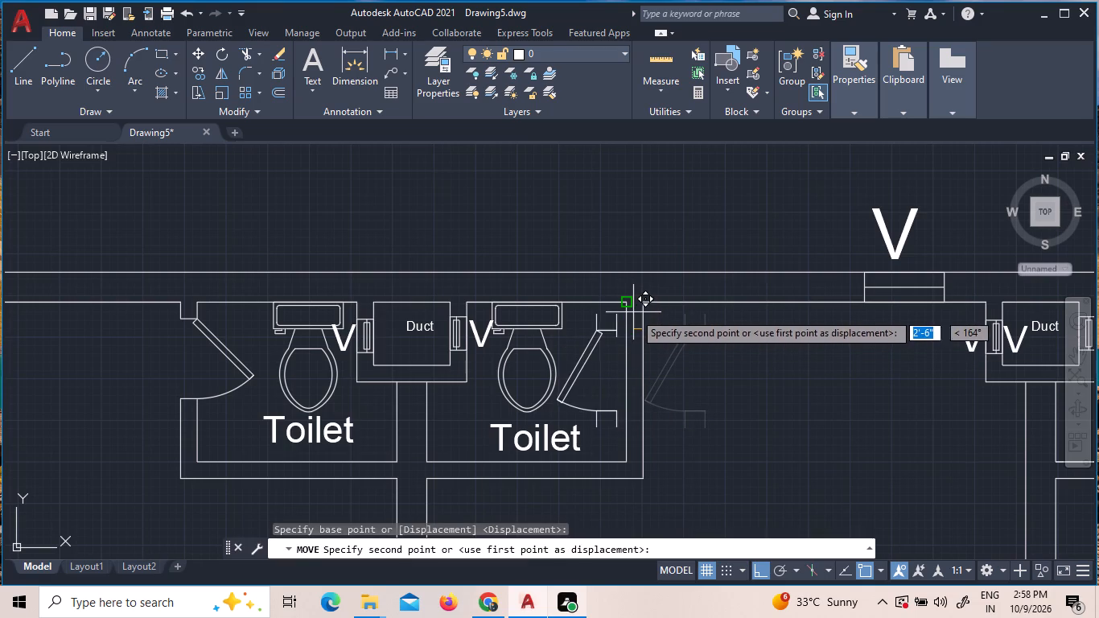
{"action": "scroll", "coordinate": [635, 313], "scroll_direction": "up", "scroll_amount": 3}
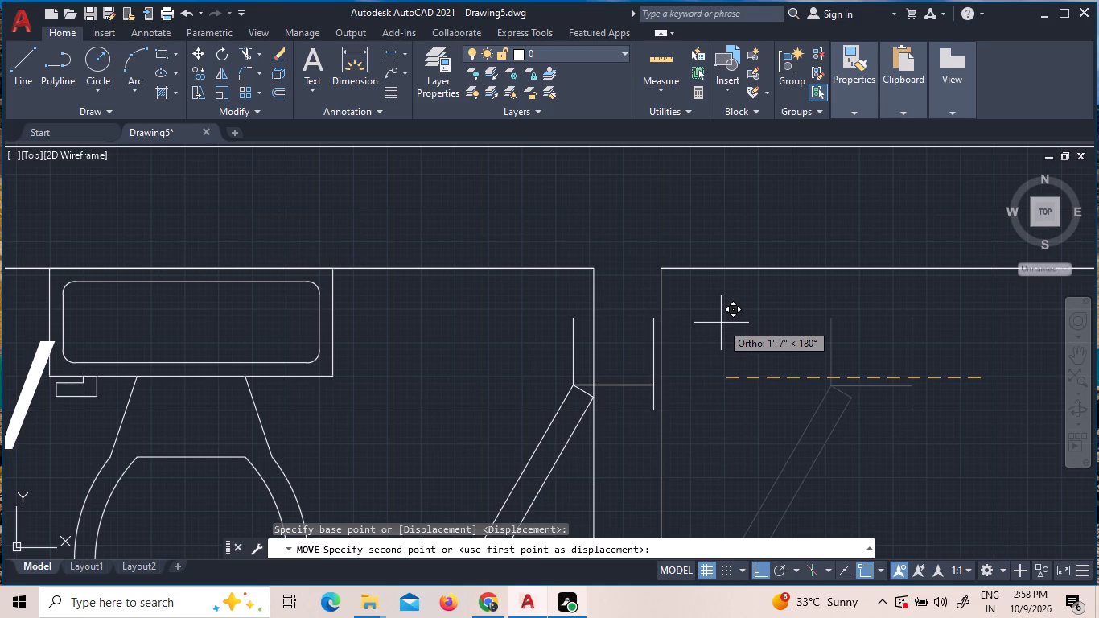
{"action": "key", "text": "F8"}
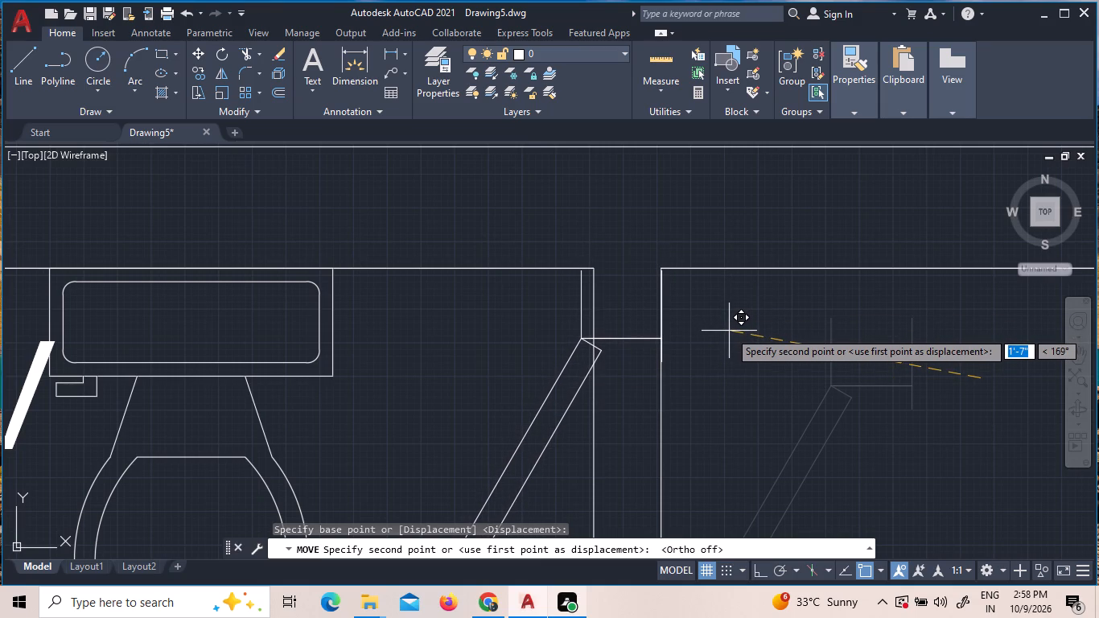
{"action": "left_click", "coordinate": [729, 331]}
{"action": "scroll", "coordinate": [729, 331], "scroll_direction": "down", "scroll_amount": 2}
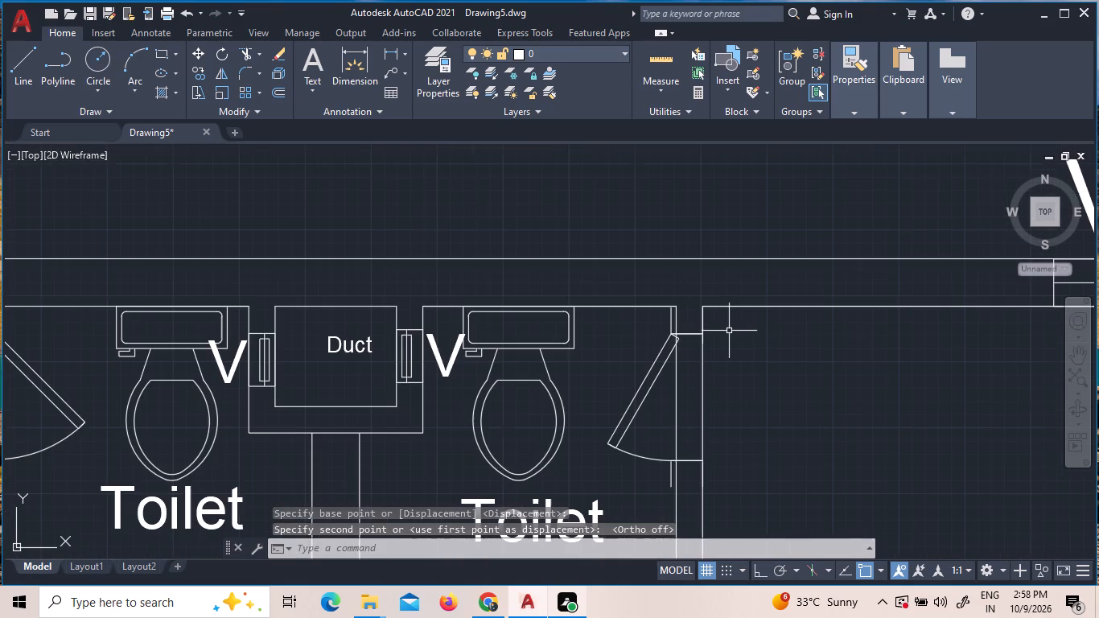
Erase the four short leftover vertical lines beside the upper and lower jambs of the second toilet's door opening.
{"action": "key", "text": "Escape"}
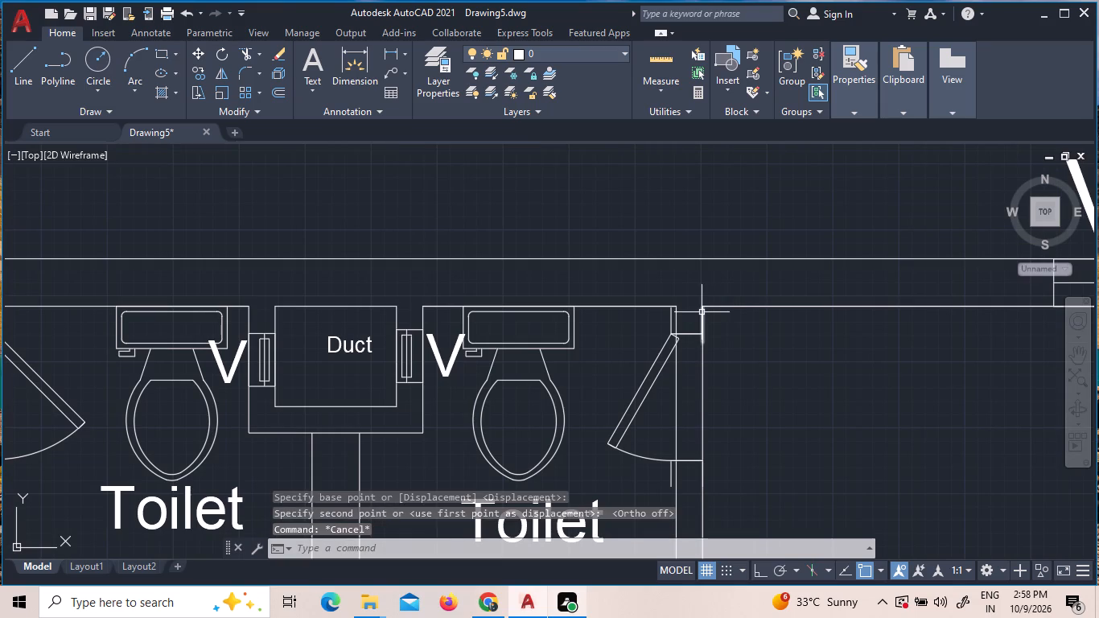
{"action": "left_click", "coordinate": [702, 312]}
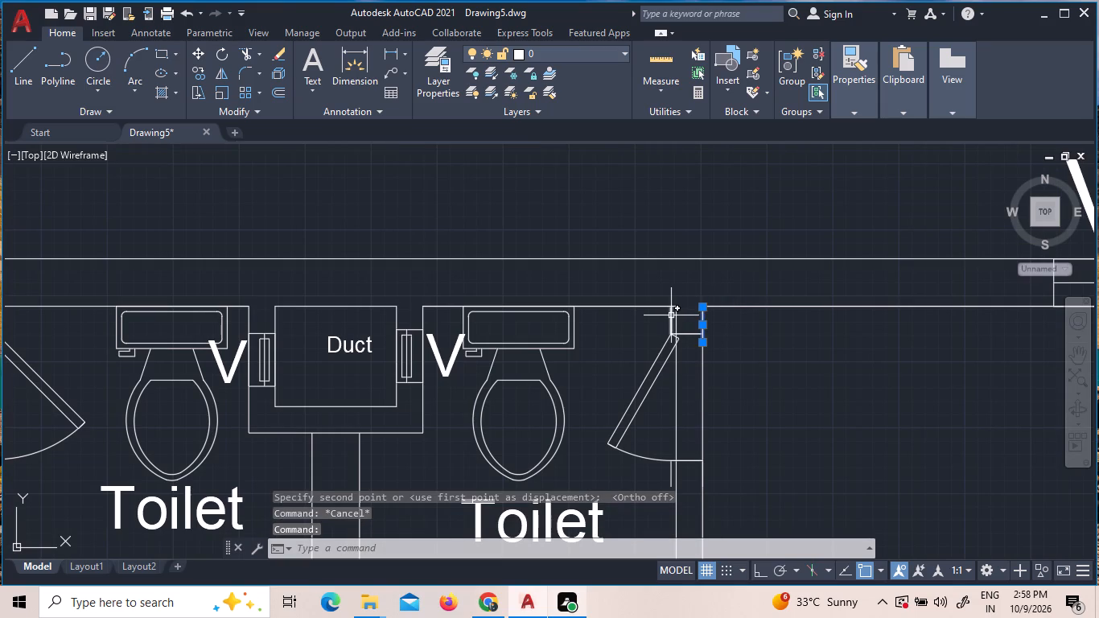
{"action": "left_click", "coordinate": [671, 316]}
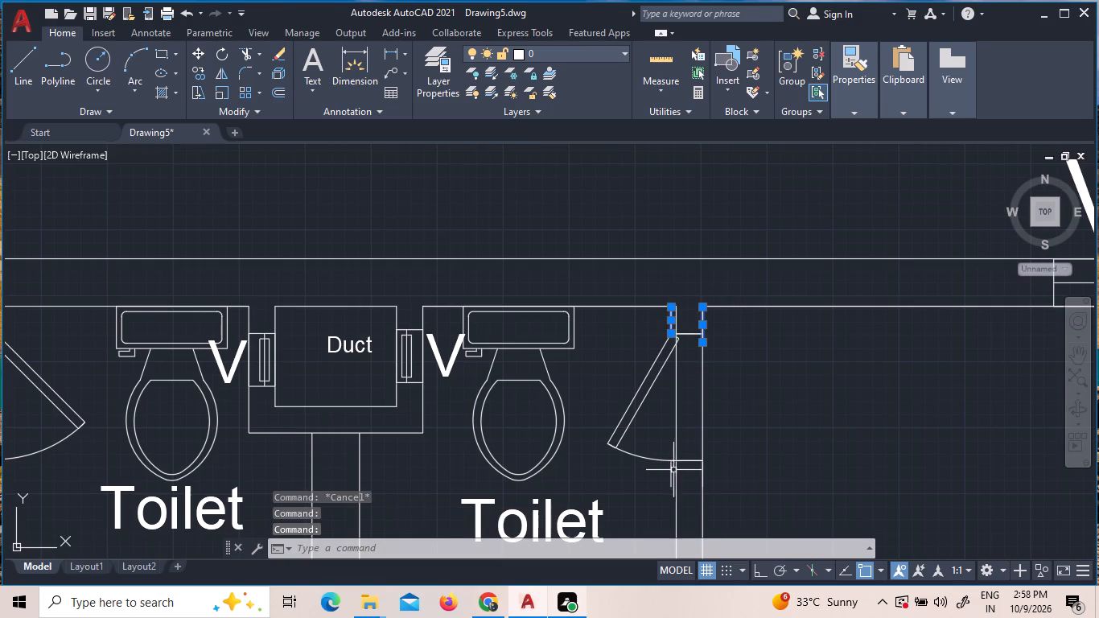
{"action": "left_click", "coordinate": [673, 469]}
{"action": "left_click", "coordinate": [702, 471]}
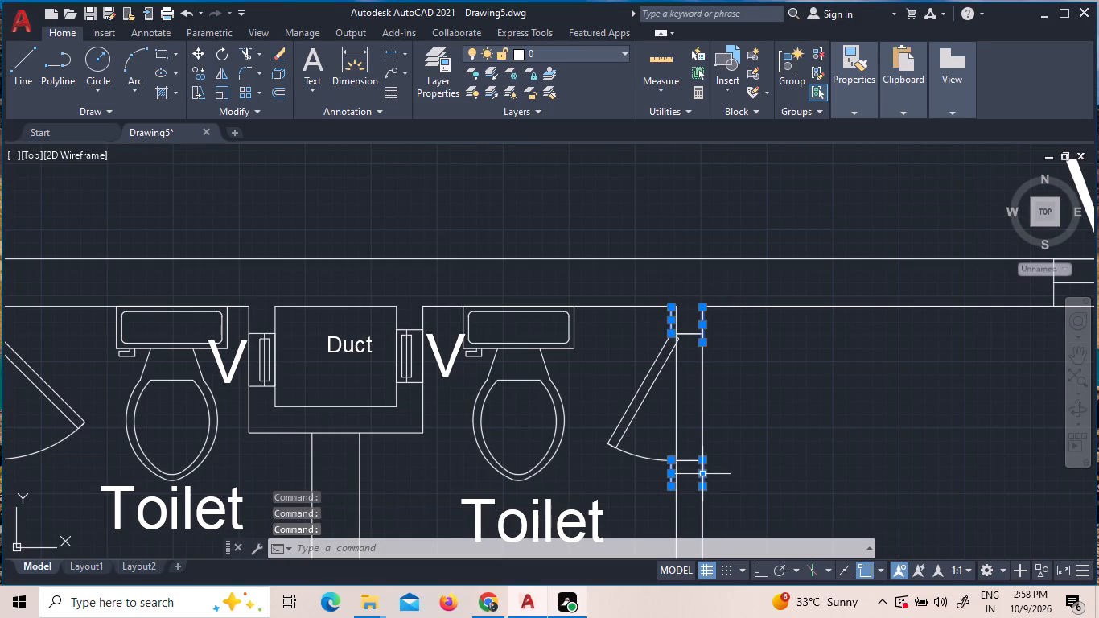
{"action": "key", "text": "Delete"}
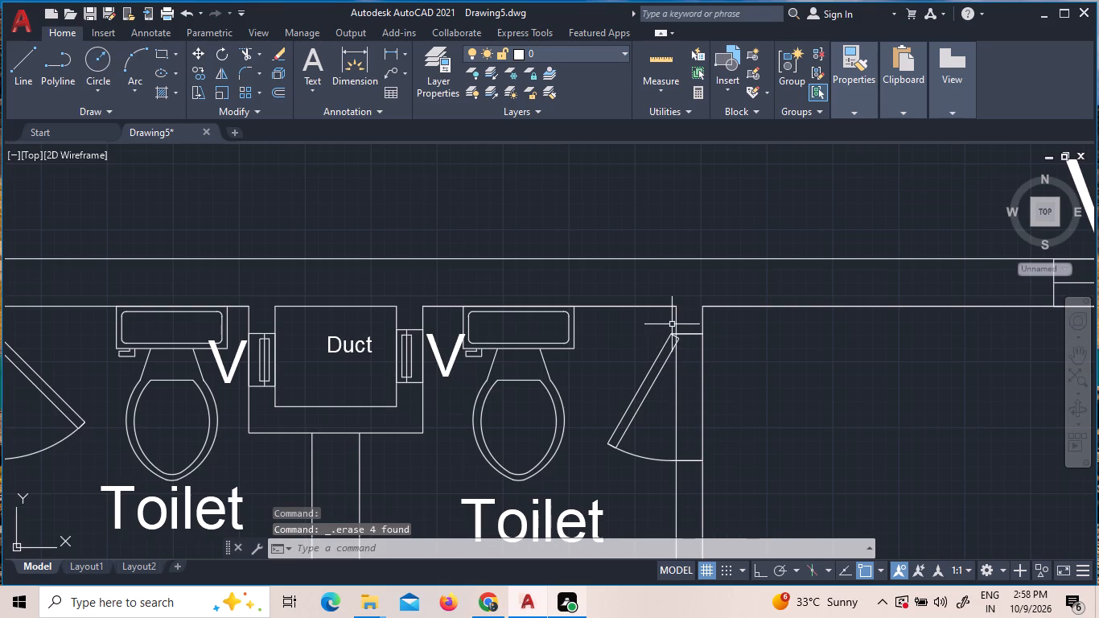
Move the second toilet's upper jamb line so its overshooting outer end sits exactly on the side wall's outer line.
{"action": "scroll", "coordinate": [672, 324], "scroll_direction": "up", "scroll_amount": 6}
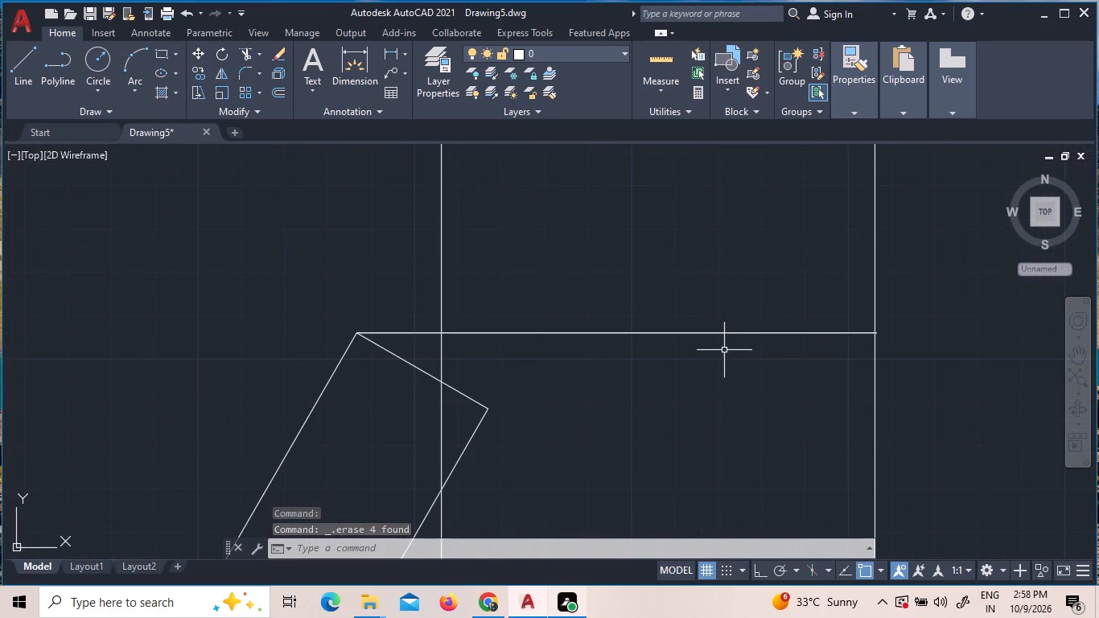
{"action": "scroll", "coordinate": [890, 339], "scroll_direction": "up", "scroll_amount": 3}
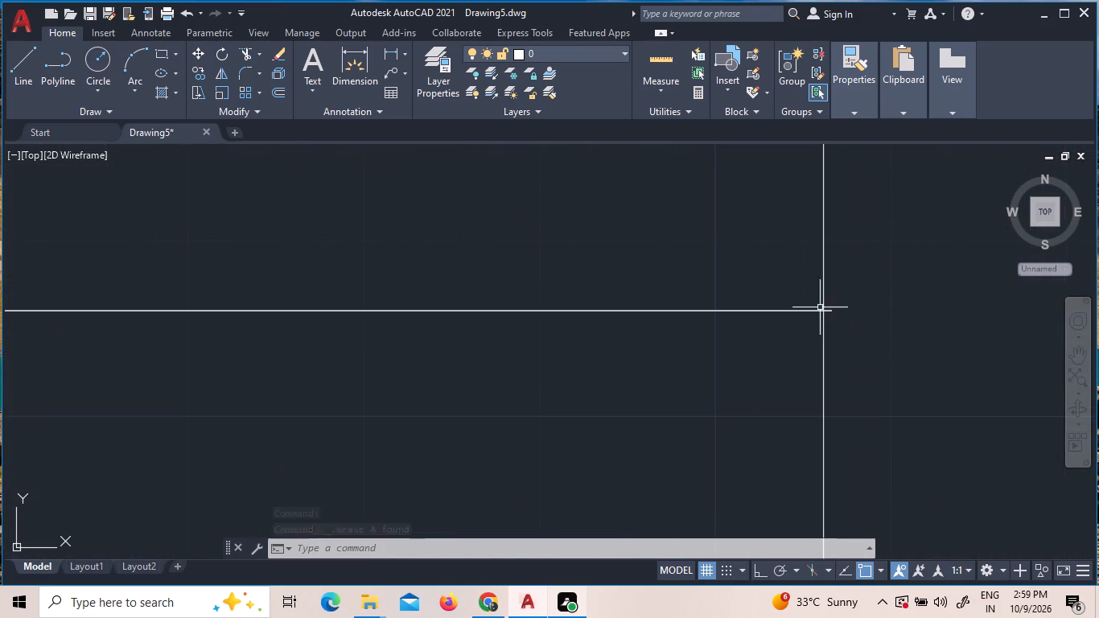
{"action": "scroll", "coordinate": [820, 307], "scroll_direction": "up", "scroll_amount": 4}
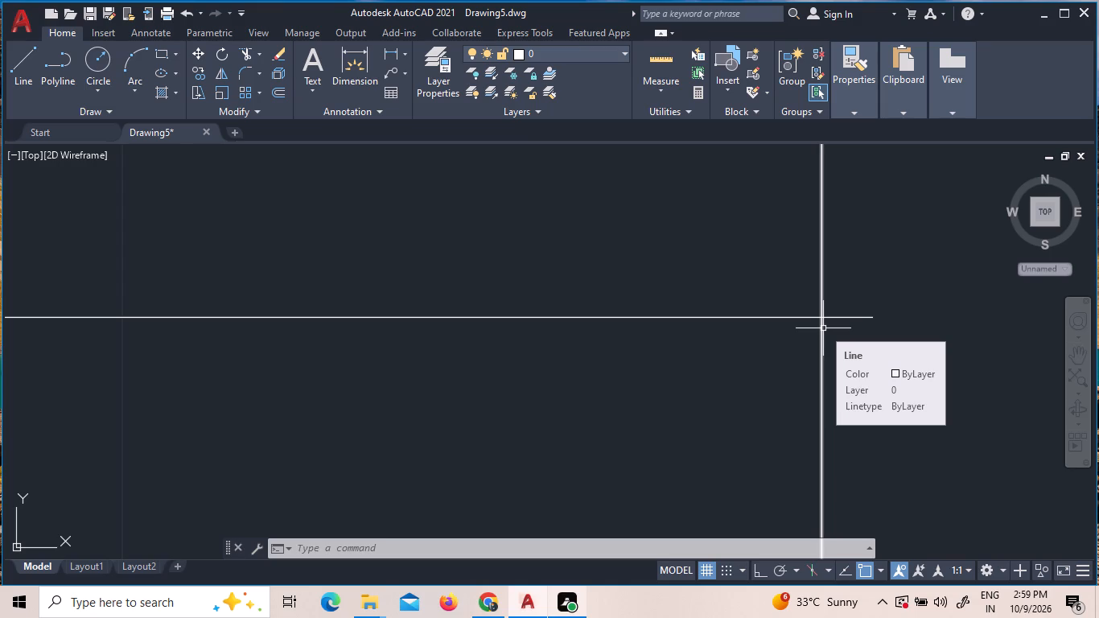
{"action": "left_click", "coordinate": [860, 317]}
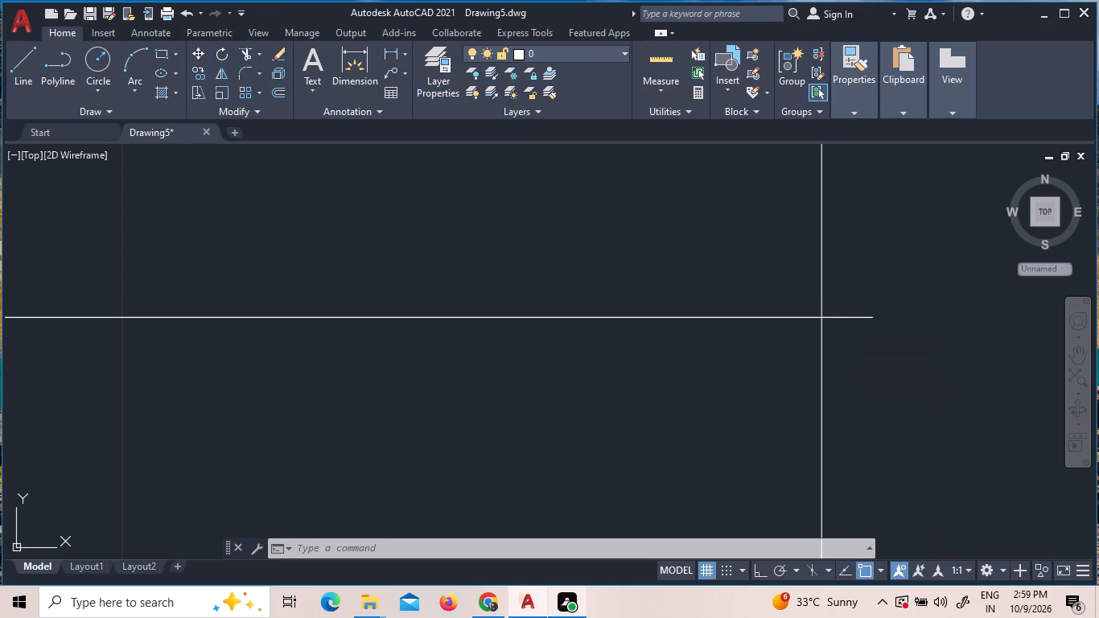
{"action": "right_click", "coordinate": [860, 317]}
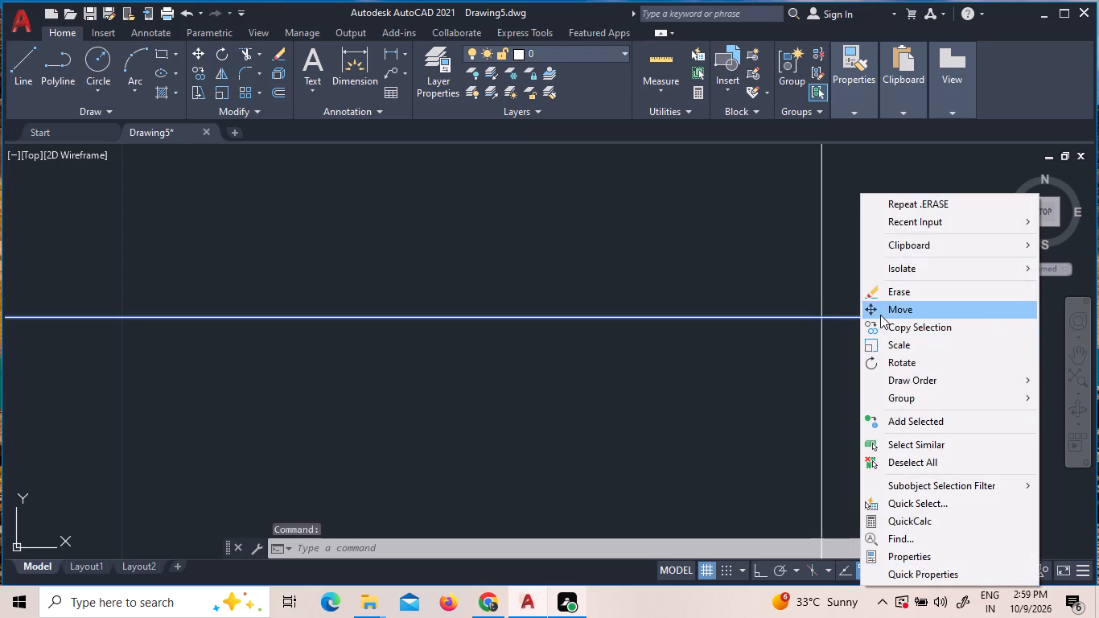
{"action": "left_click", "coordinate": [880, 315]}
{"action": "left_click", "coordinate": [876, 322]}
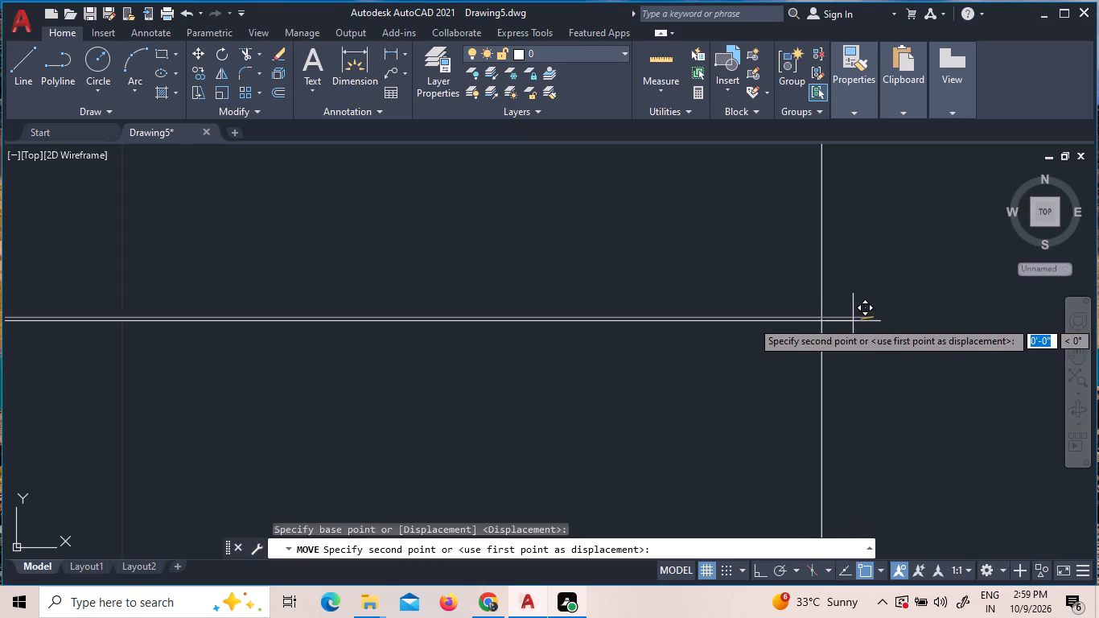
{"action": "left_click", "coordinate": [824, 318]}
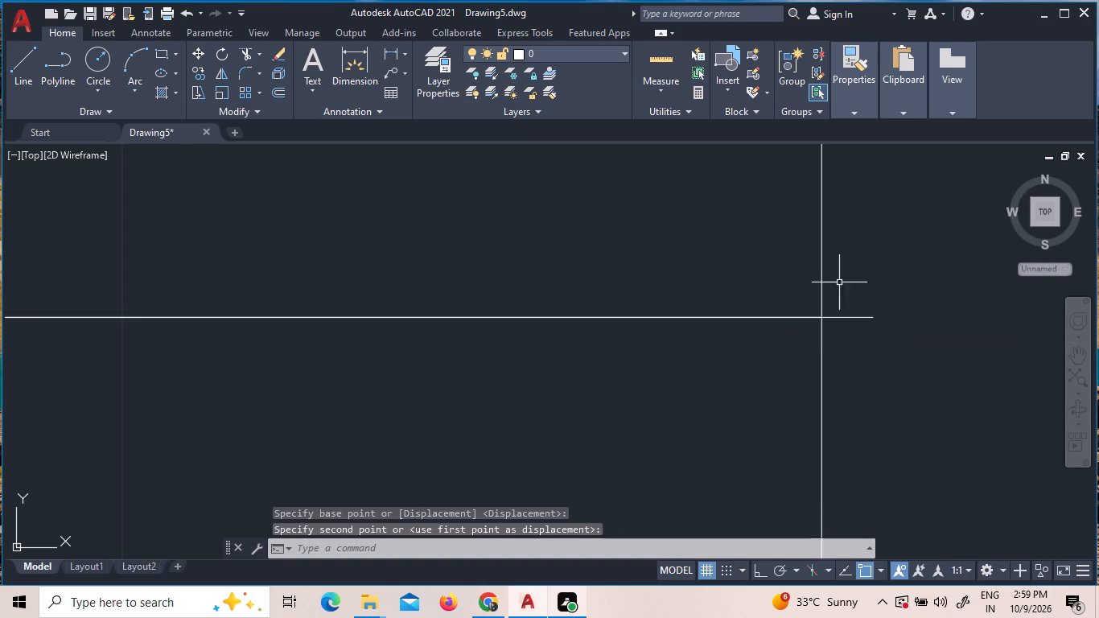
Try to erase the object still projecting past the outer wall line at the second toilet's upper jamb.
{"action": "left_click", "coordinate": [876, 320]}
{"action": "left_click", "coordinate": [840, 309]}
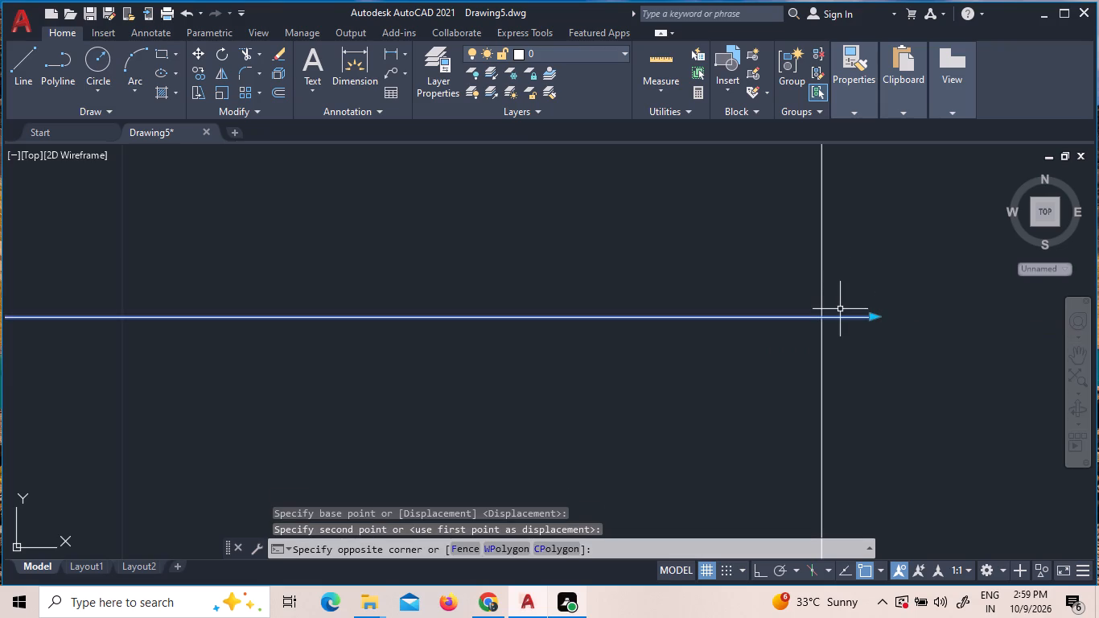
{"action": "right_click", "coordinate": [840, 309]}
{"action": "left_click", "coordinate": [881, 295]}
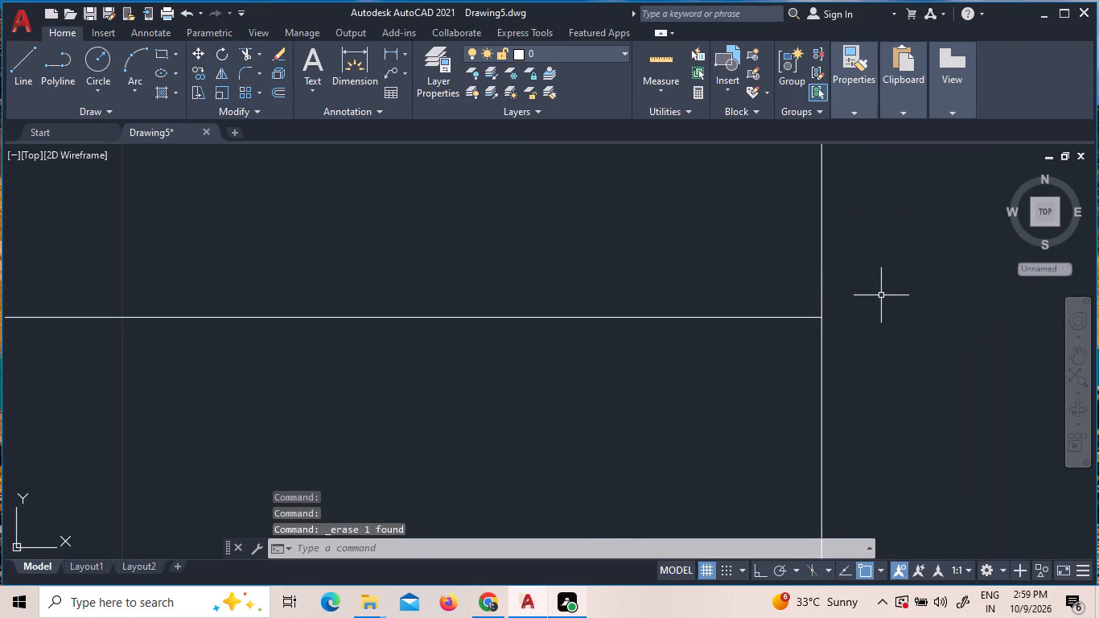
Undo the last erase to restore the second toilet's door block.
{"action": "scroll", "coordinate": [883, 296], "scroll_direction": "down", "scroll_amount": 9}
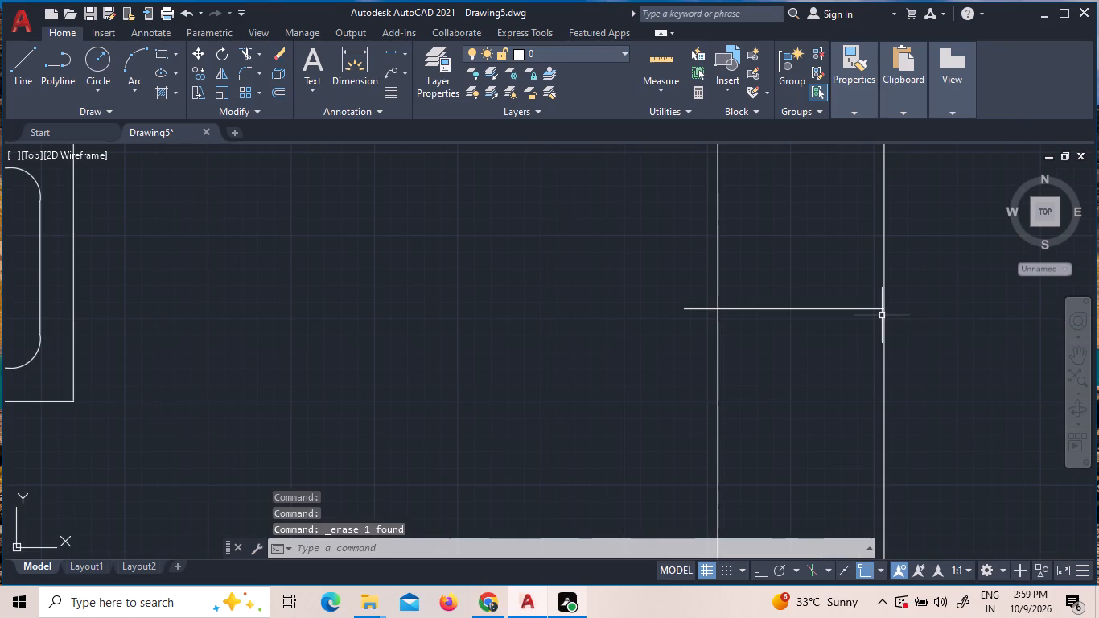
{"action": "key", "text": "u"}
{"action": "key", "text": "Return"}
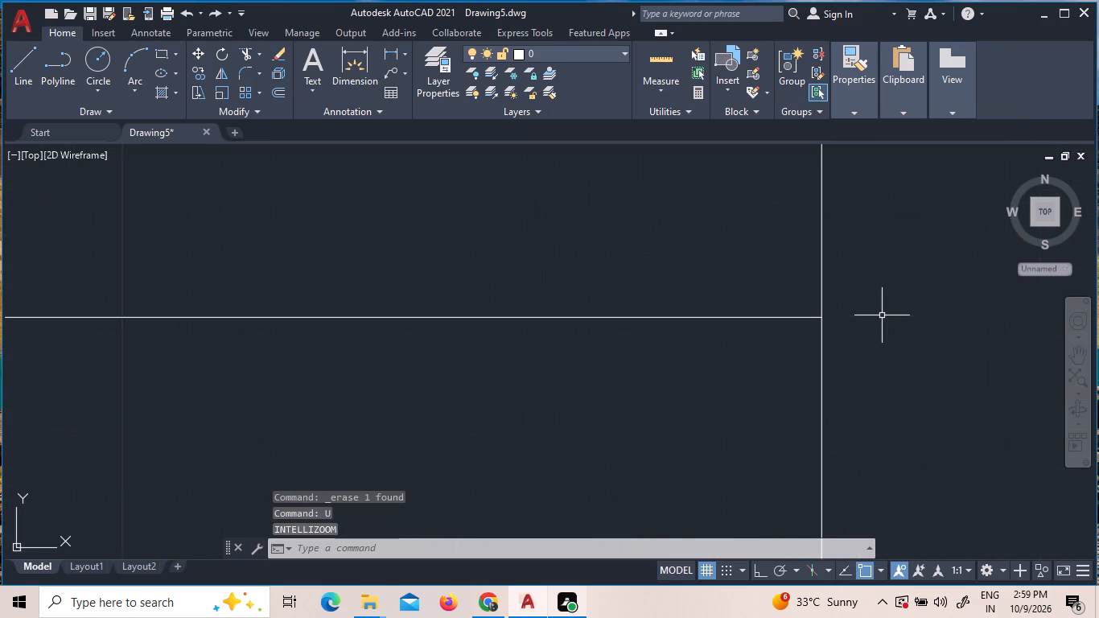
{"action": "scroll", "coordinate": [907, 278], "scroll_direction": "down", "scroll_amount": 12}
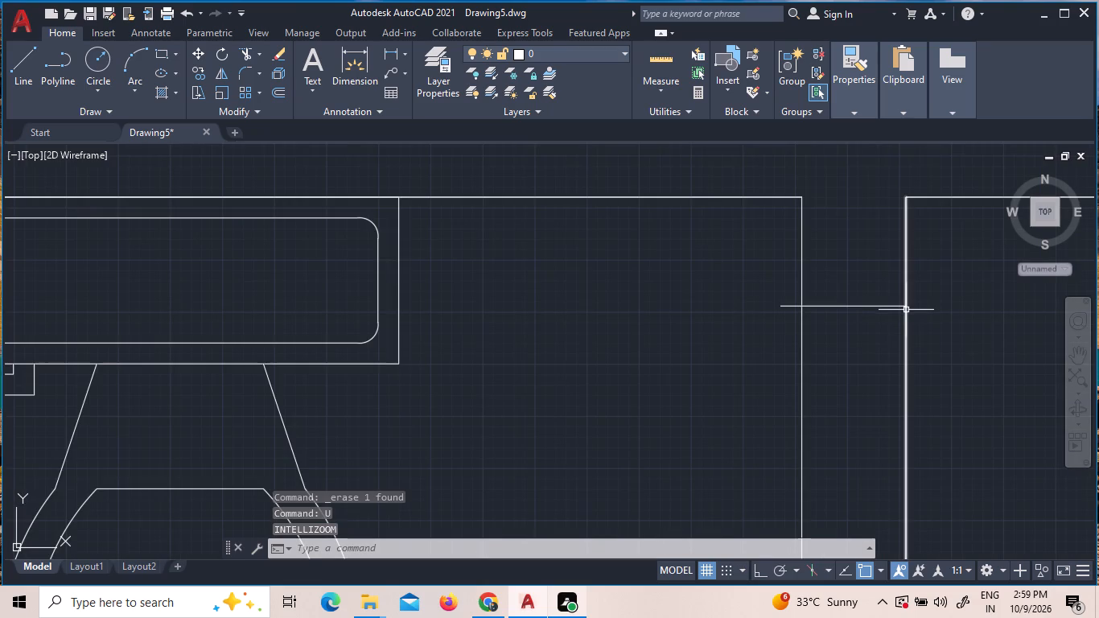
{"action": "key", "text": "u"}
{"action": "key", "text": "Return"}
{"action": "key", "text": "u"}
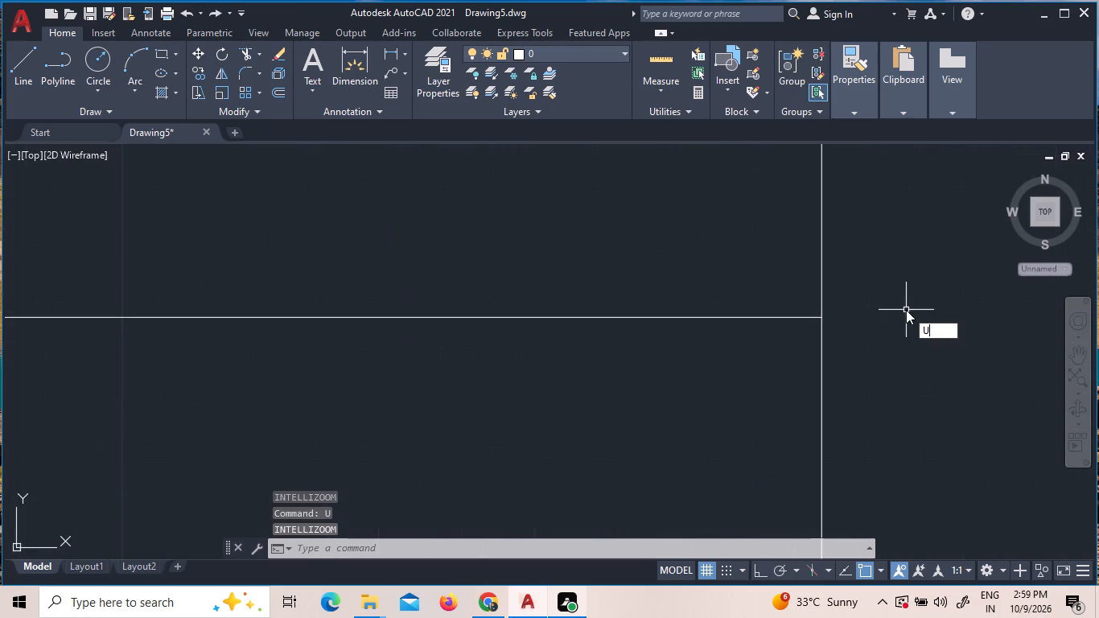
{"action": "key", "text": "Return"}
Move the second toilet's door block so its upper outer jamb end sits exactly on the side wall's outer line.
{"action": "scroll", "coordinate": [901, 325], "scroll_direction": "down", "scroll_amount": 9}
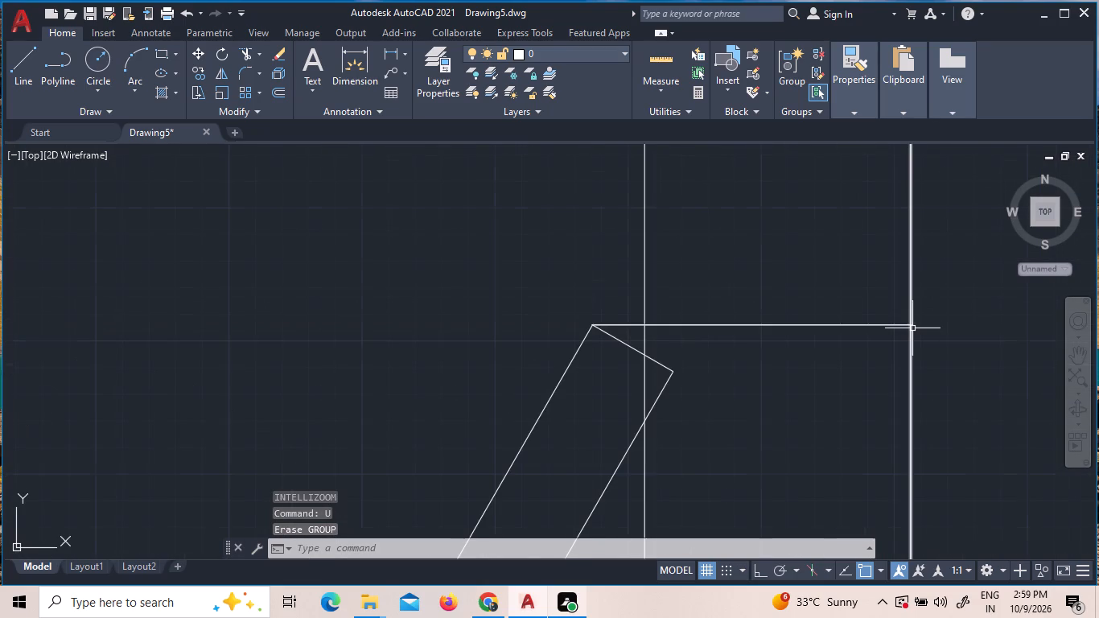
{"action": "scroll", "coordinate": [918, 322], "scroll_direction": "up", "scroll_amount": 7}
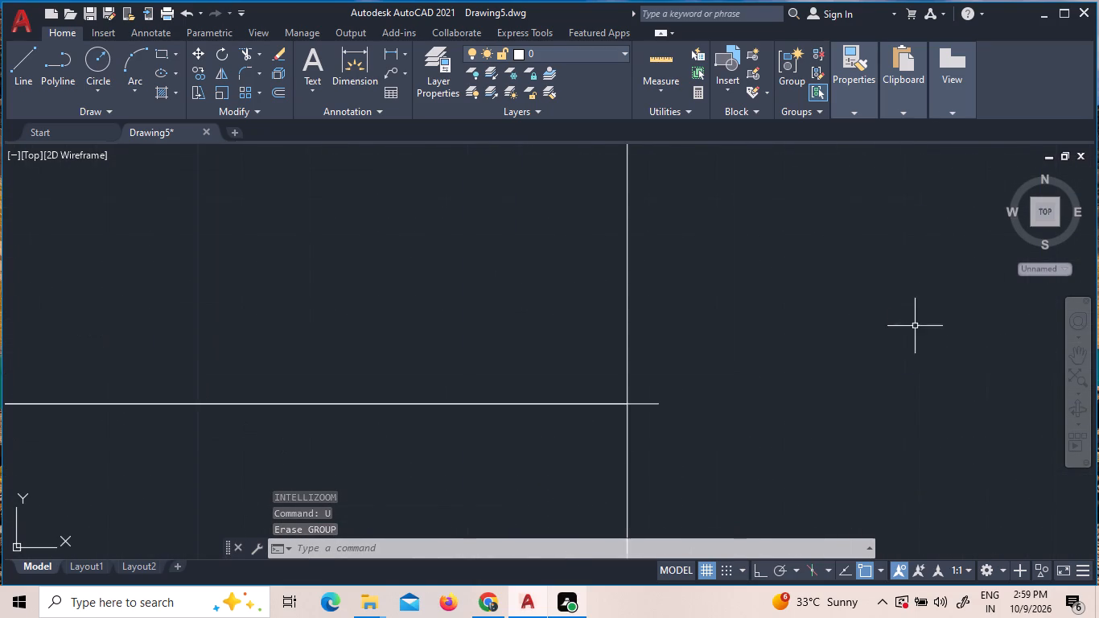
{"action": "scroll", "coordinate": [624, 395], "scroll_direction": "up", "scroll_amount": 4}
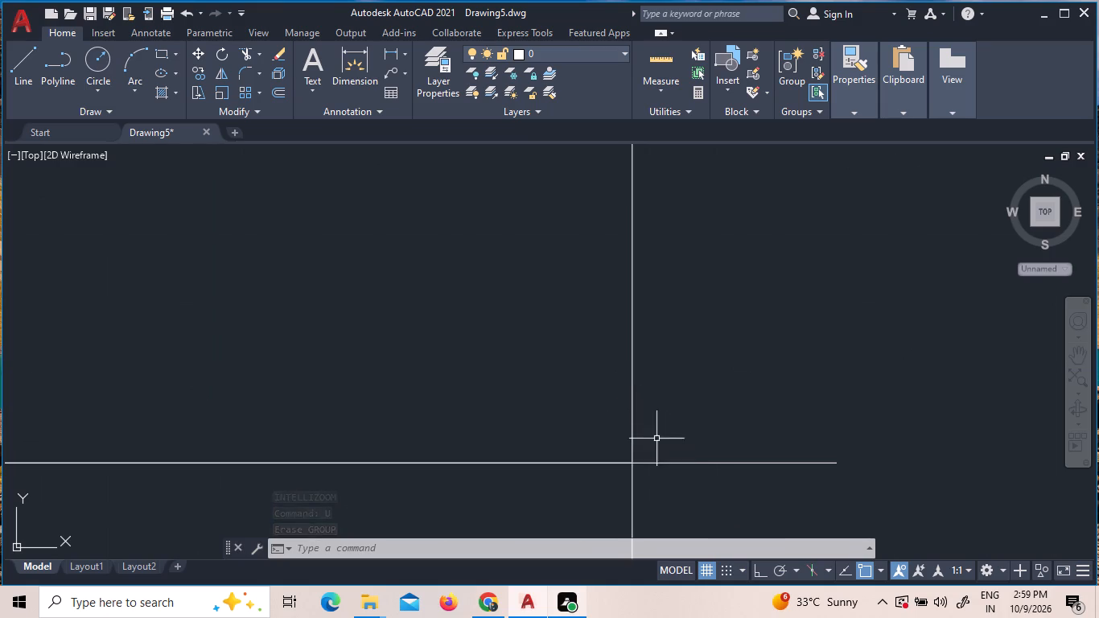
{"action": "left_click", "coordinate": [669, 464]}
{"action": "right_click", "coordinate": [669, 465]}
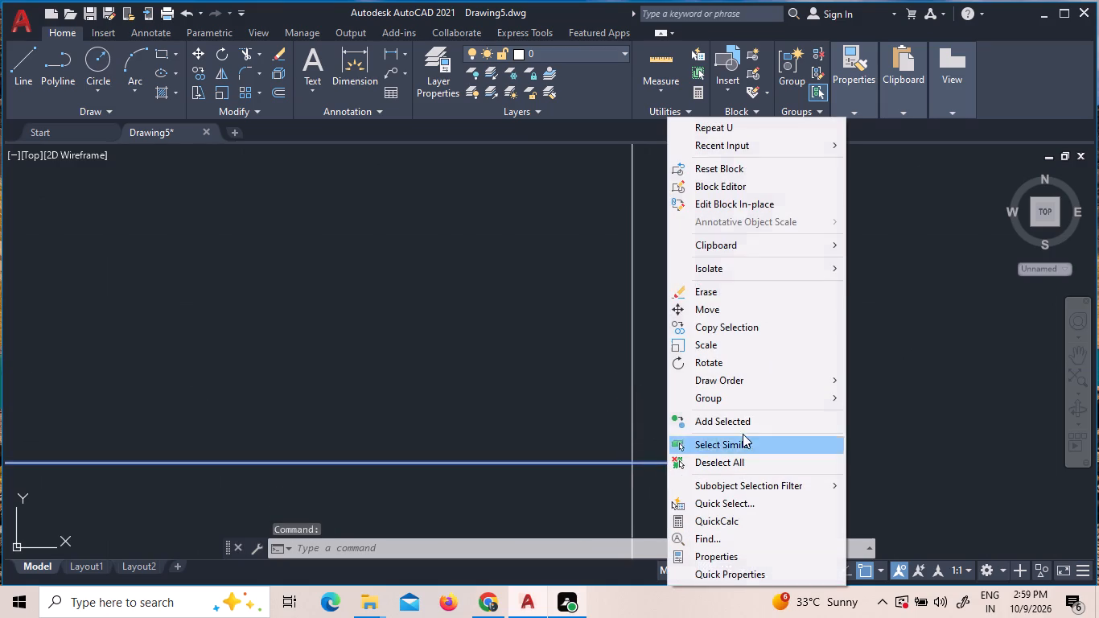
{"action": "left_click", "coordinate": [746, 303]}
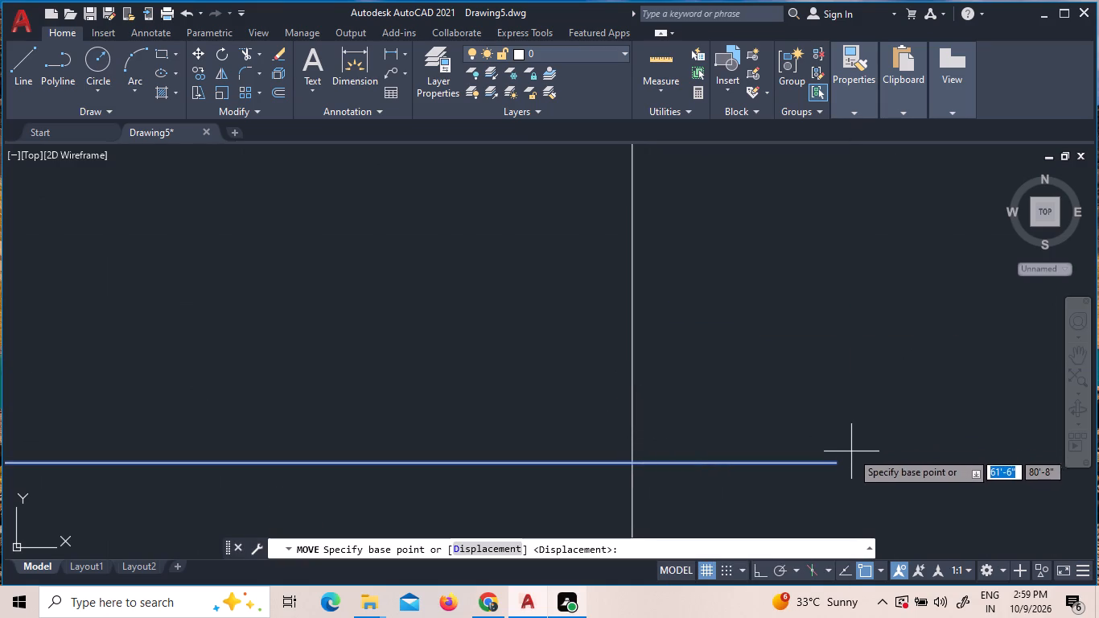
{"action": "left_click", "coordinate": [838, 463]}
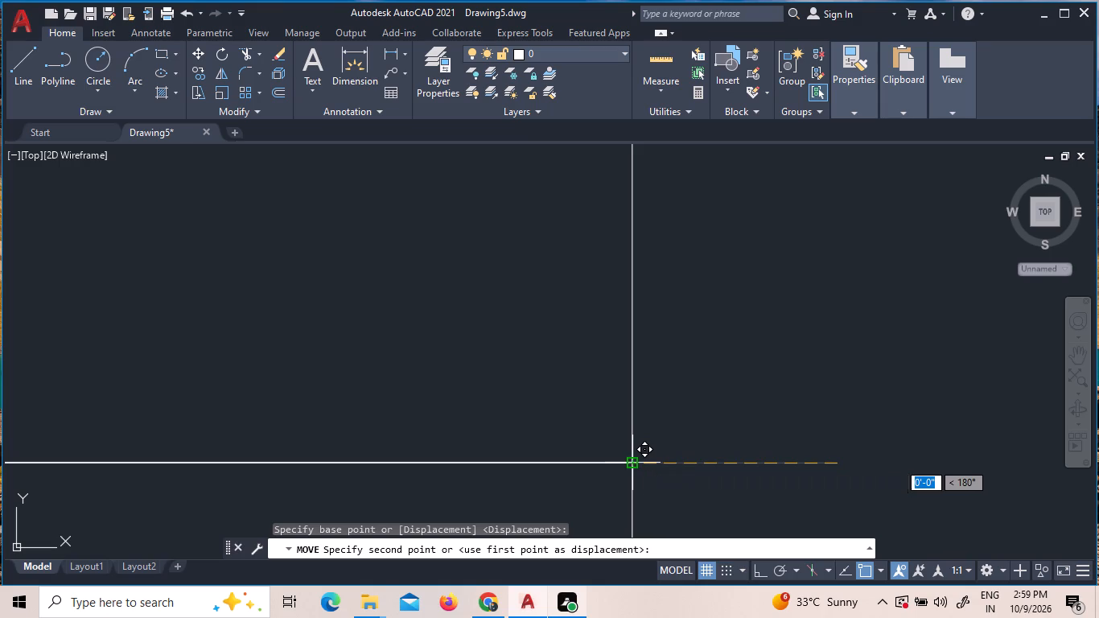
{"action": "left_click", "coordinate": [636, 462]}
Select the side wall's outer line, the upper jamb line and the wall's inner line at the second toilet's door opening.
{"action": "scroll", "coordinate": [674, 410], "scroll_direction": "down", "scroll_amount": 5}
{"action": "scroll", "coordinate": [672, 313], "scroll_direction": "down", "scroll_amount": 3}
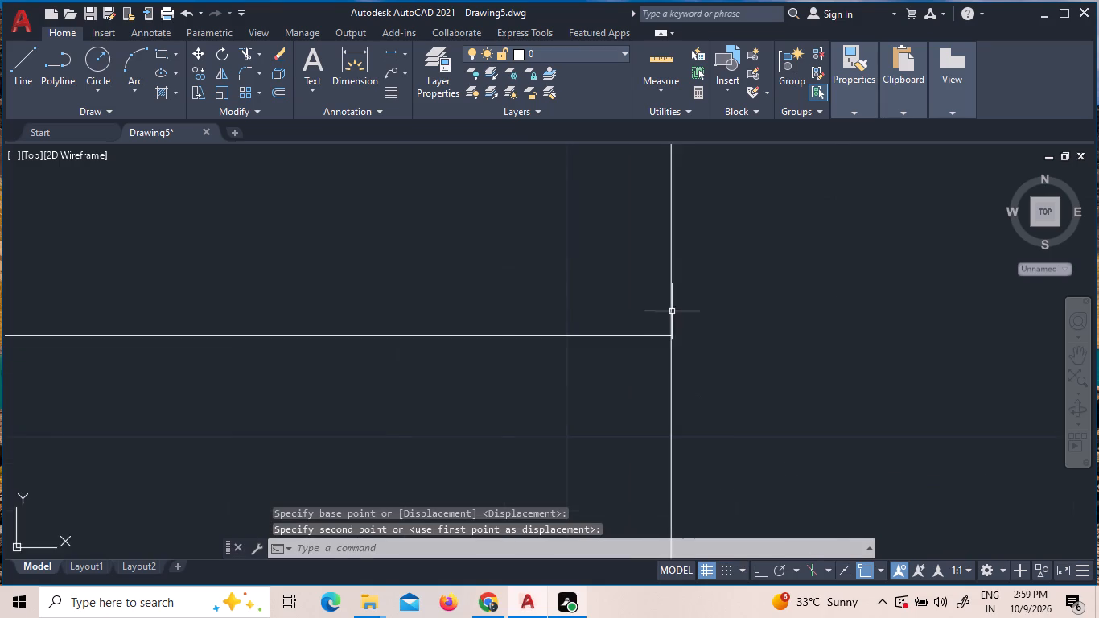
{"action": "scroll", "coordinate": [681, 303], "scroll_direction": "down", "scroll_amount": 5}
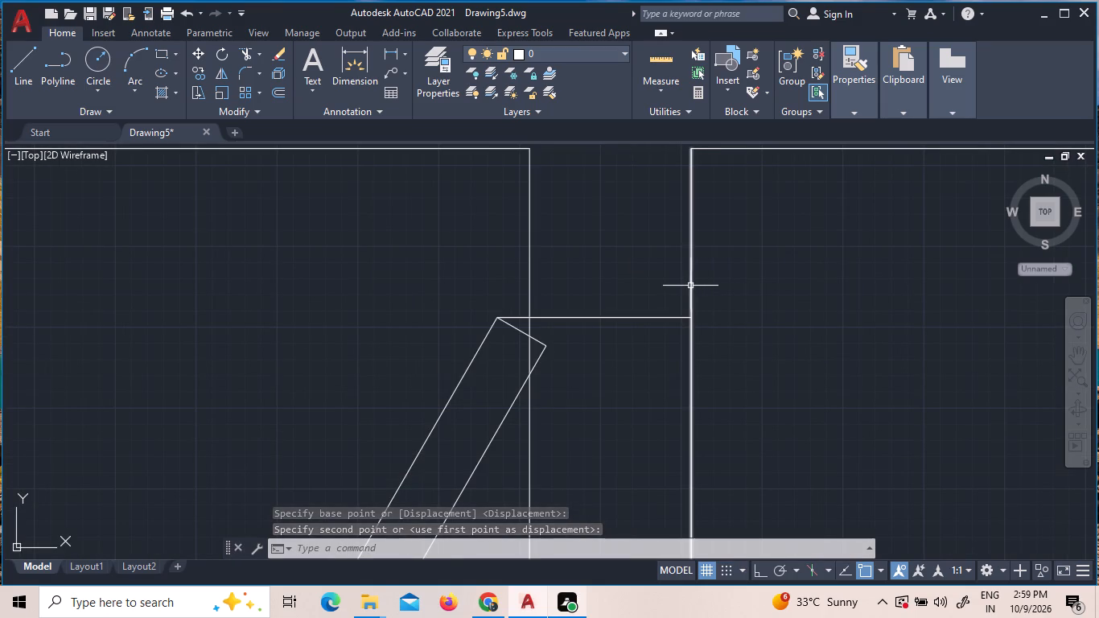
{"action": "left_click", "coordinate": [689, 286]}
{"action": "left_click", "coordinate": [619, 319]}
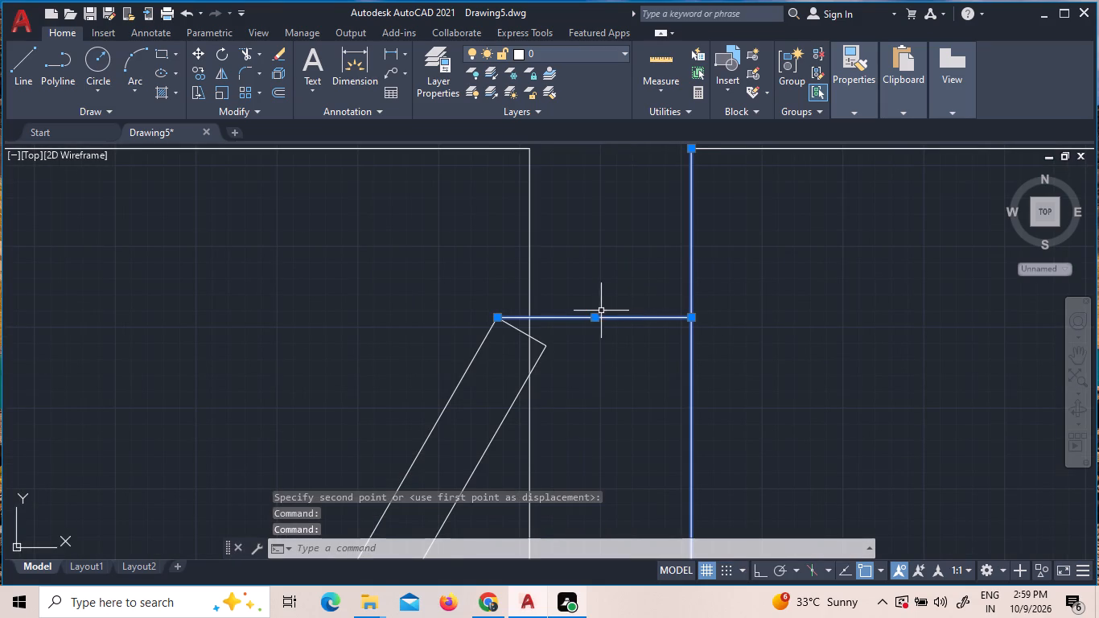
{"action": "left_click", "coordinate": [535, 298]}
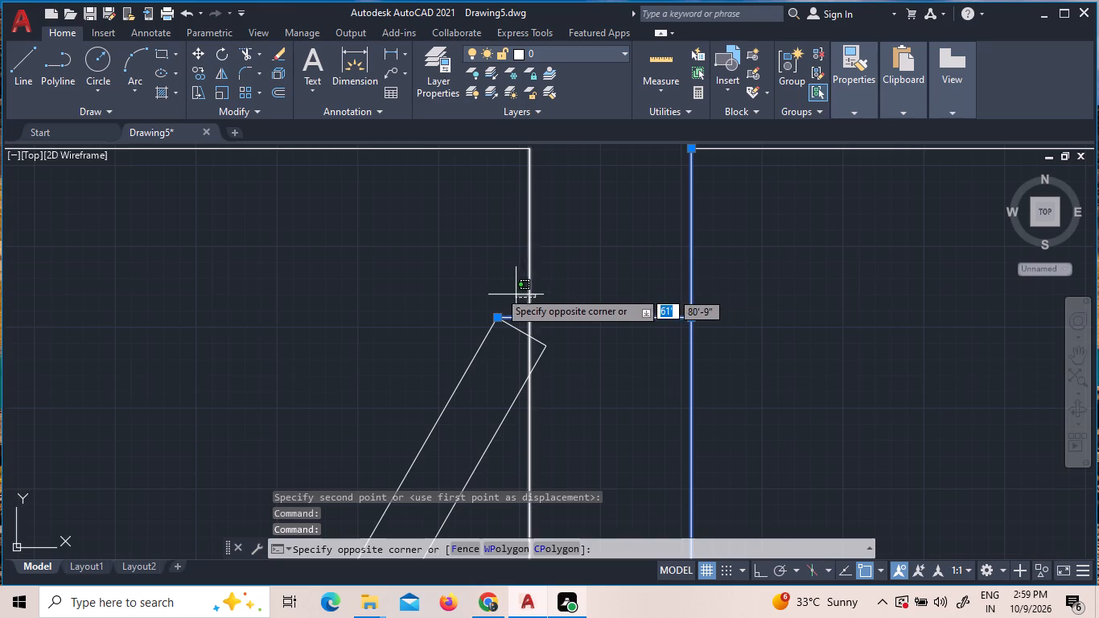
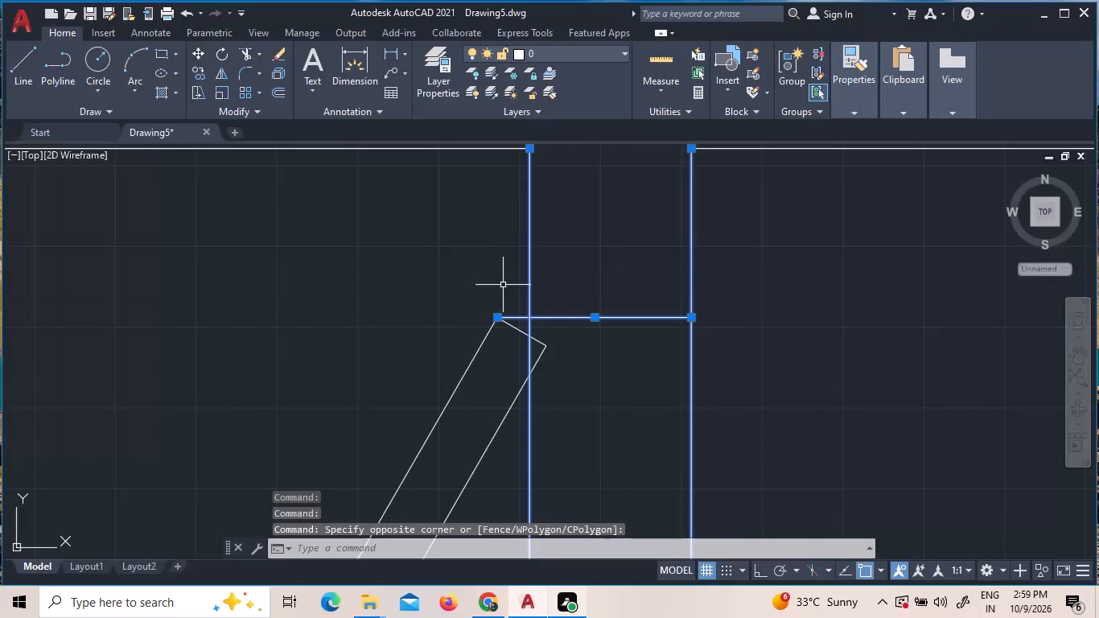
Move the second toilet's lower jamb line so its projecting end sits exactly on the side wall's outer line.
{"action": "key", "text": "Escape"}
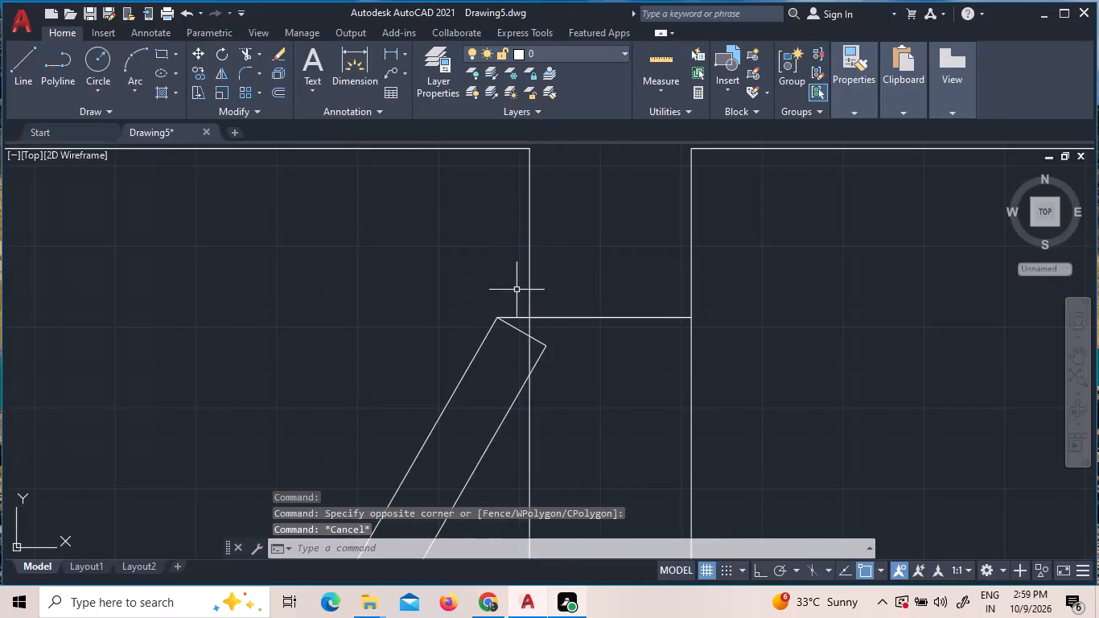
{"action": "left_click", "coordinate": [604, 316]}
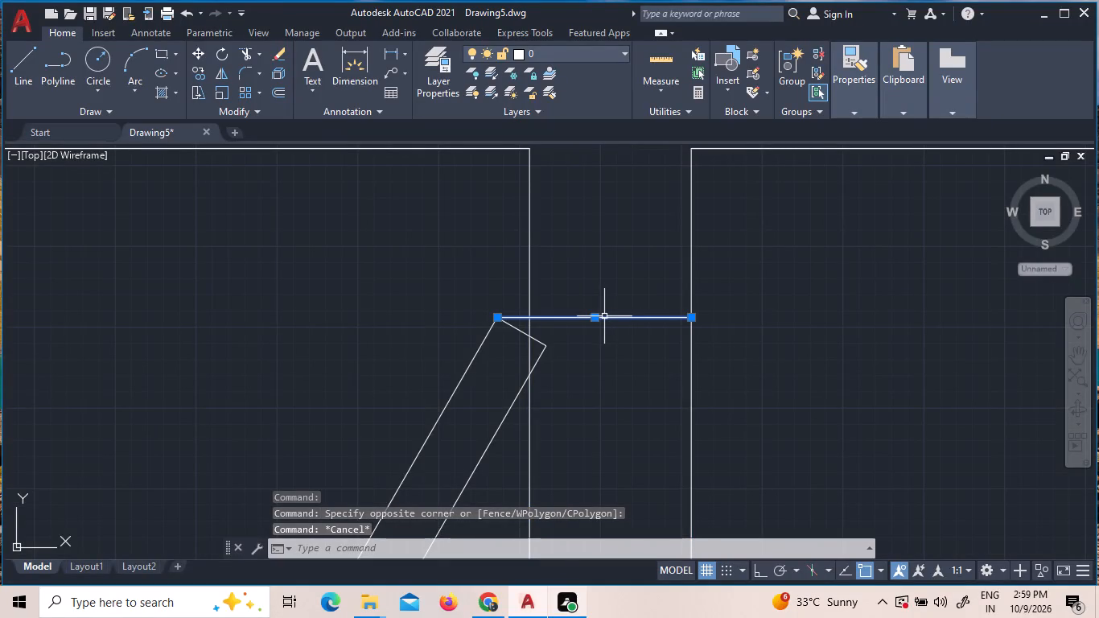
{"action": "scroll", "coordinate": [607, 311], "scroll_direction": "down", "scroll_amount": 3}
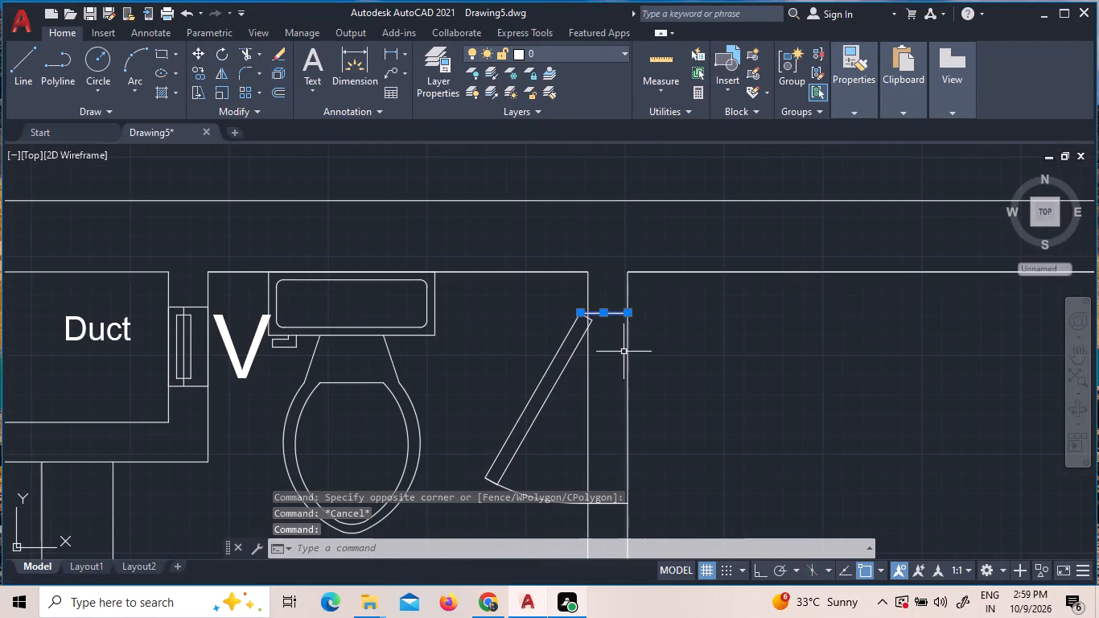
{"action": "scroll", "coordinate": [626, 512], "scroll_direction": "up", "scroll_amount": 4}
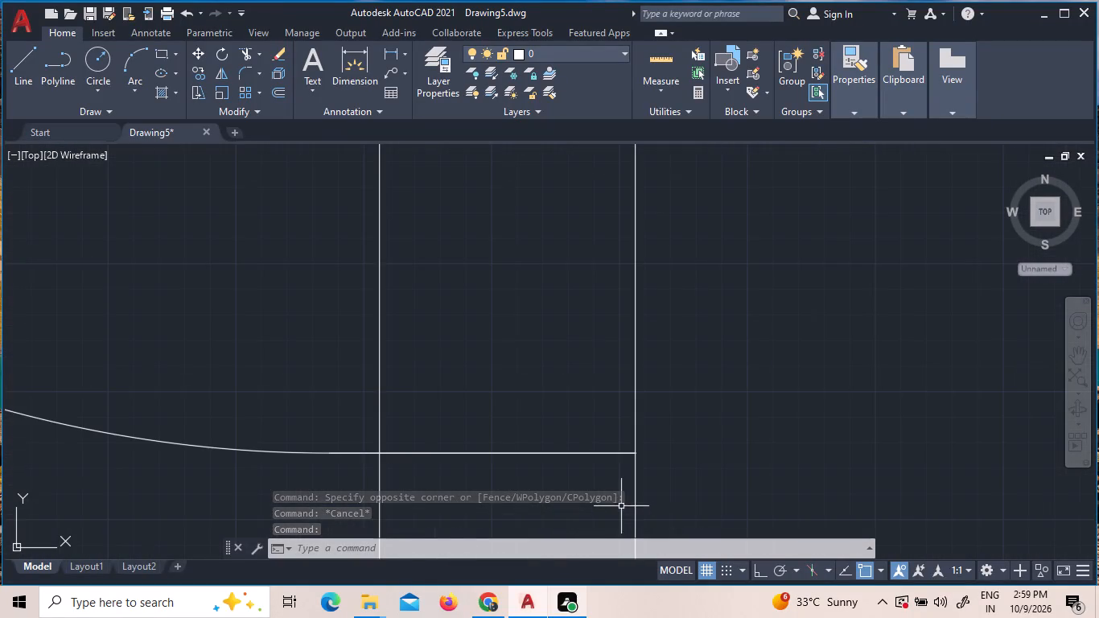
{"action": "scroll", "coordinate": [632, 444], "scroll_direction": "up", "scroll_amount": 4}
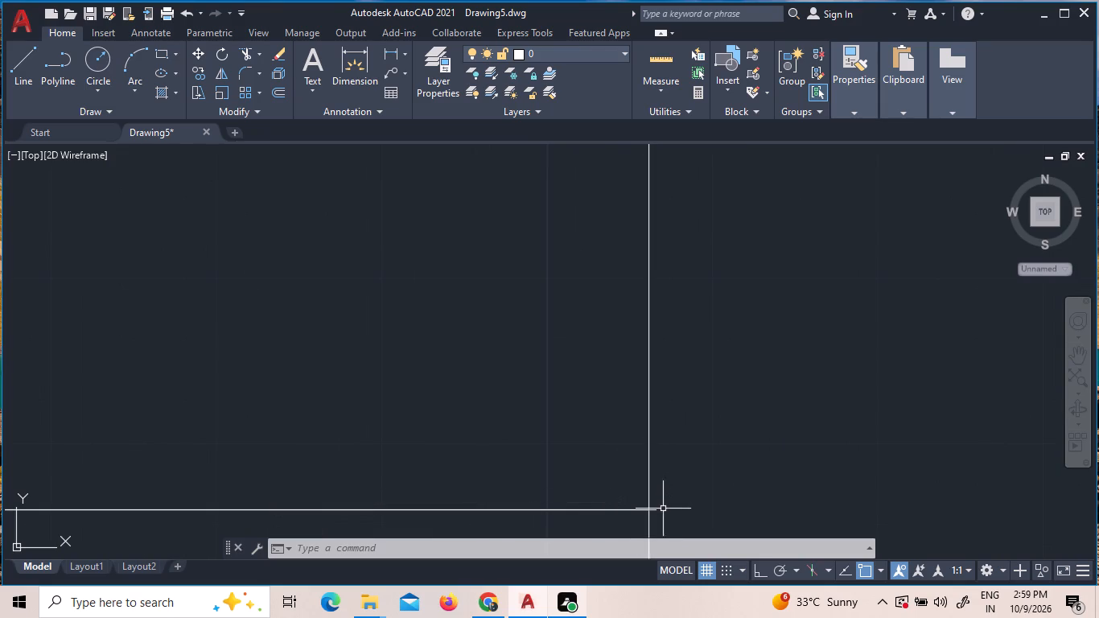
{"action": "key", "text": "Escape"}
{"action": "scroll", "coordinate": [656, 513], "scroll_direction": "up", "scroll_amount": 3}
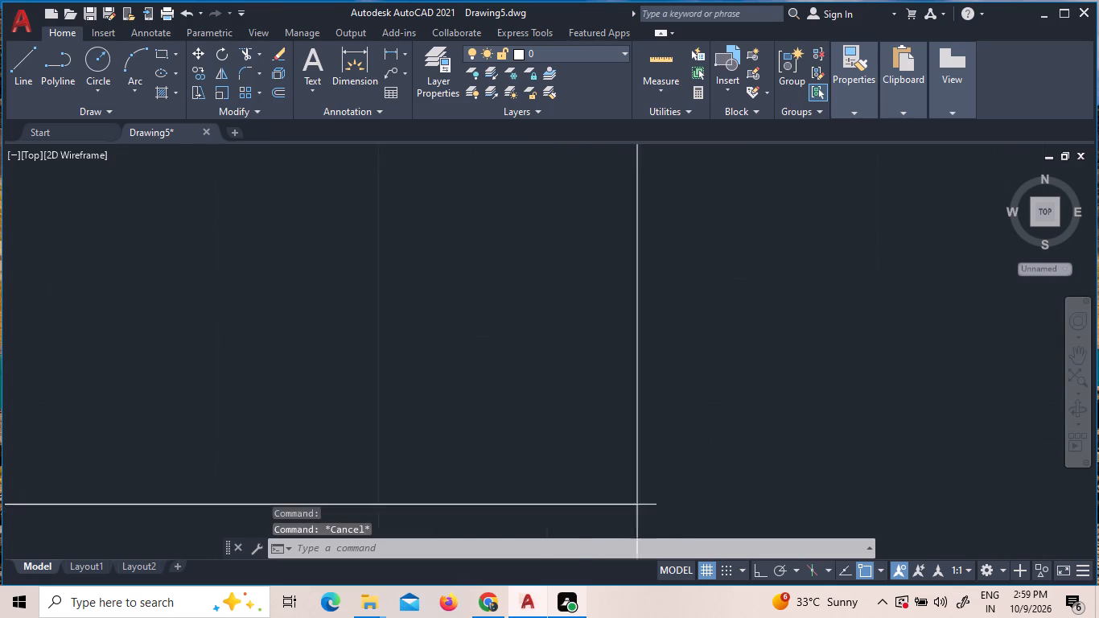
{"action": "scroll", "coordinate": [655, 516], "scroll_direction": "up", "scroll_amount": 2}
{"action": "left_click", "coordinate": [655, 468]}
{"action": "right_click_drag", "start_coordinate": [653, 468], "coordinate": [641, 468]}
{"action": "left_click", "coordinate": [731, 192]}
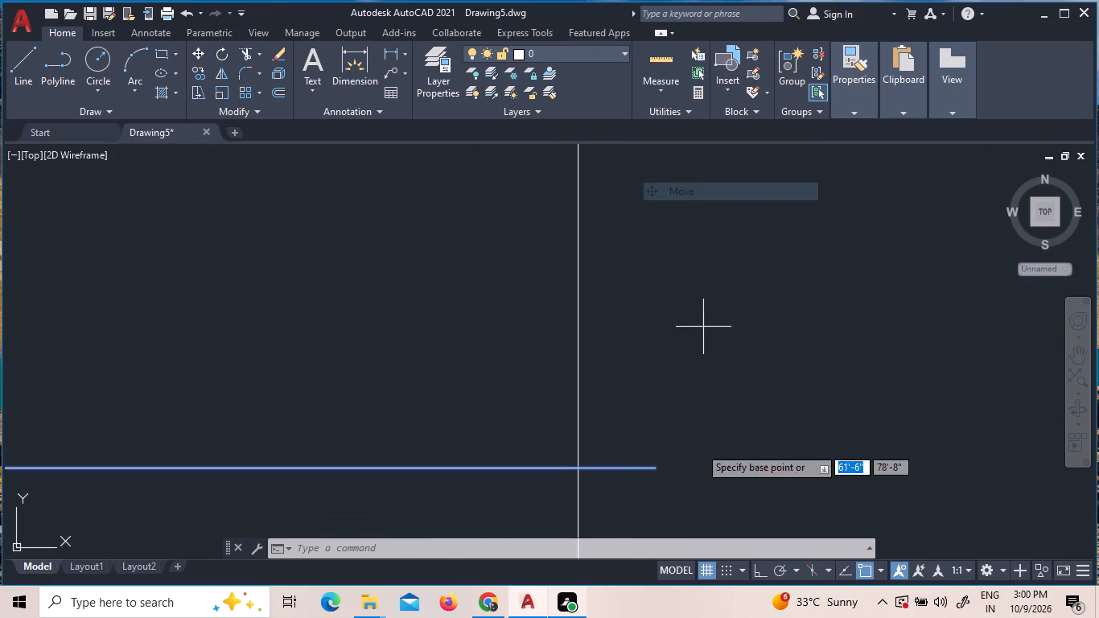
{"action": "left_click", "coordinate": [657, 469]}
{"action": "left_click", "coordinate": [576, 468]}
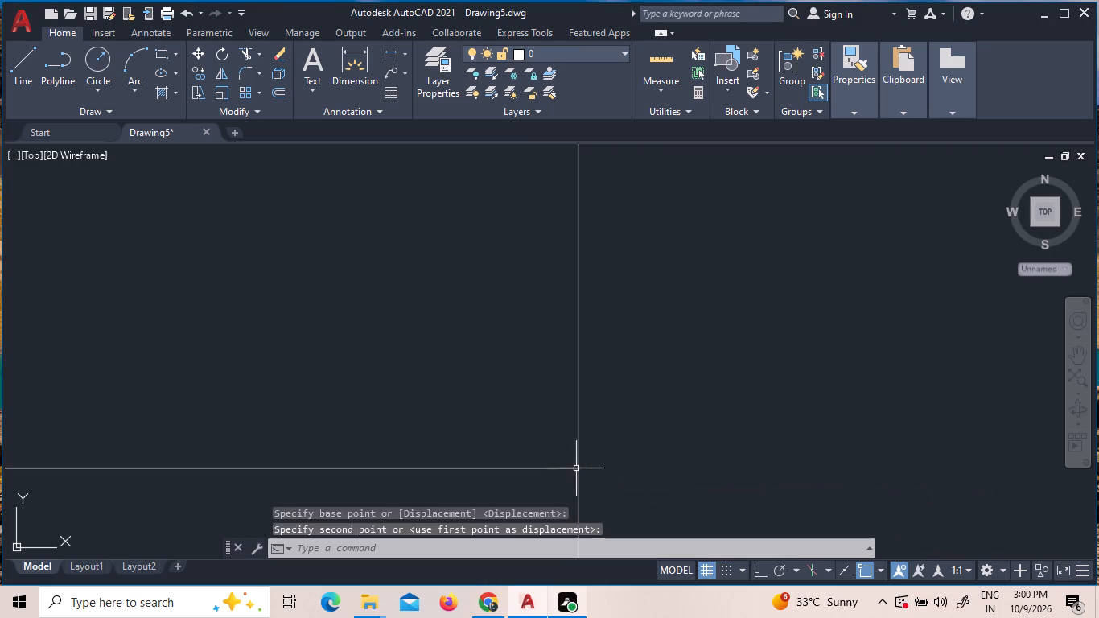
Trim both side wall lines between the upper and lower jambs at the second toilet's door opening.
{"action": "scroll", "coordinate": [654, 442], "scroll_direction": "down", "scroll_amount": 13}
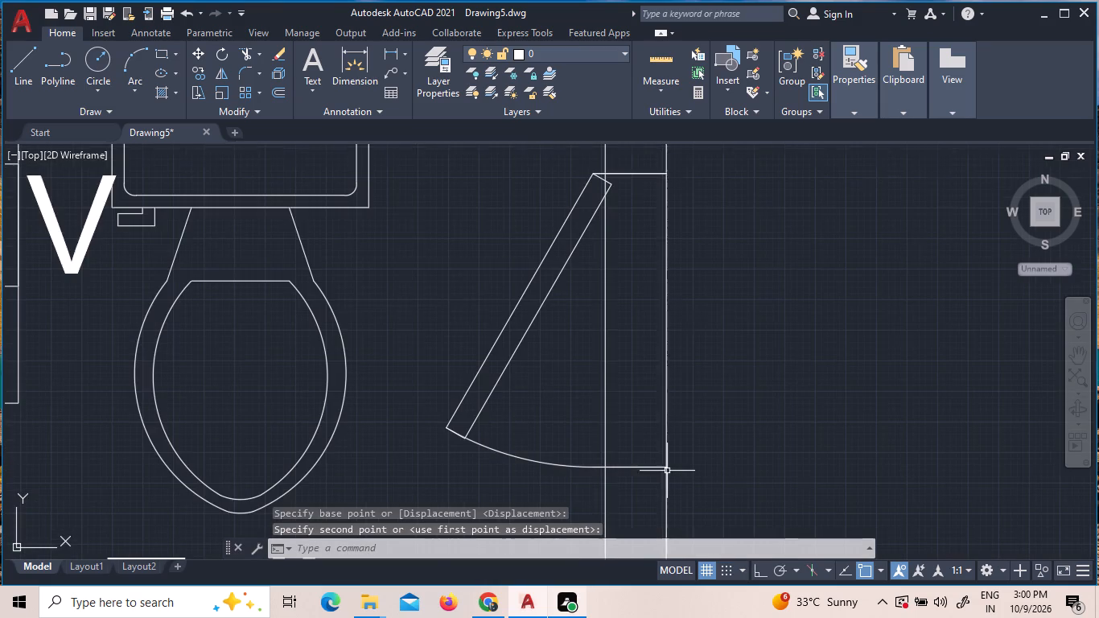
{"action": "key", "text": "Escape"}
{"action": "key", "text": "t"}
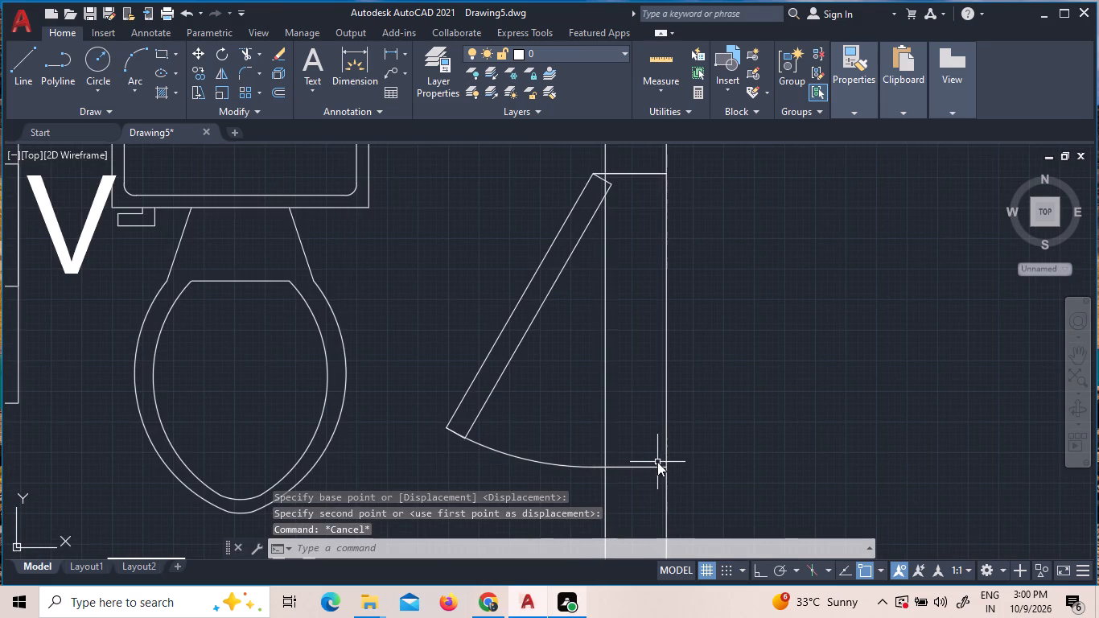
{"action": "type", "text": "R"}
{"action": "key", "text": "space"}
{"action": "key", "text": "space"}
{"action": "left_click", "coordinate": [731, 331]}
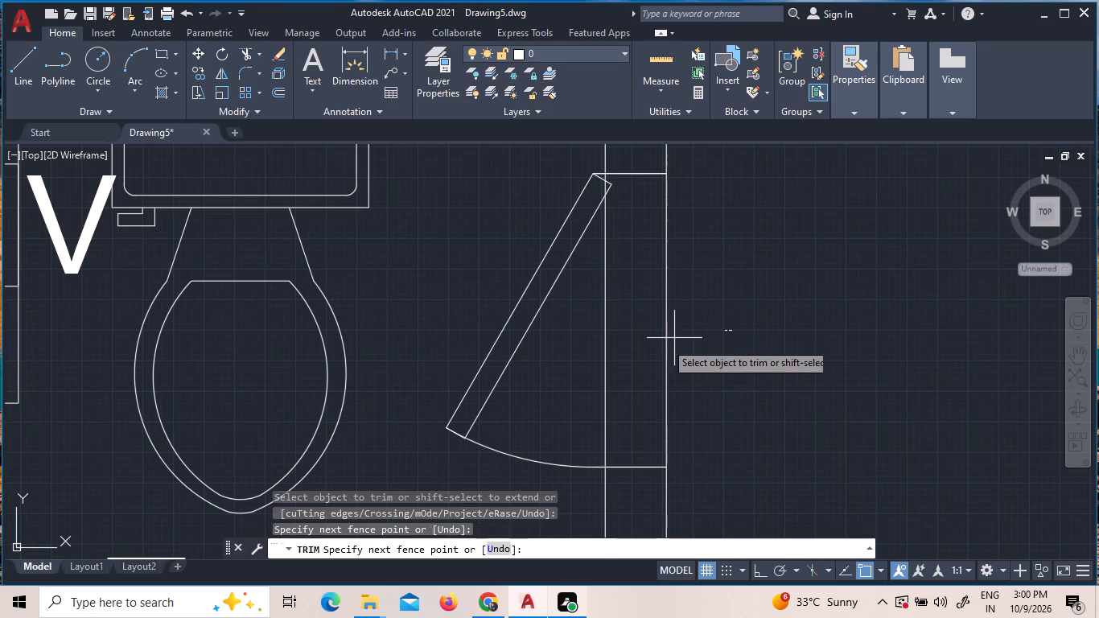
{"action": "left_click", "coordinate": [537, 386]}
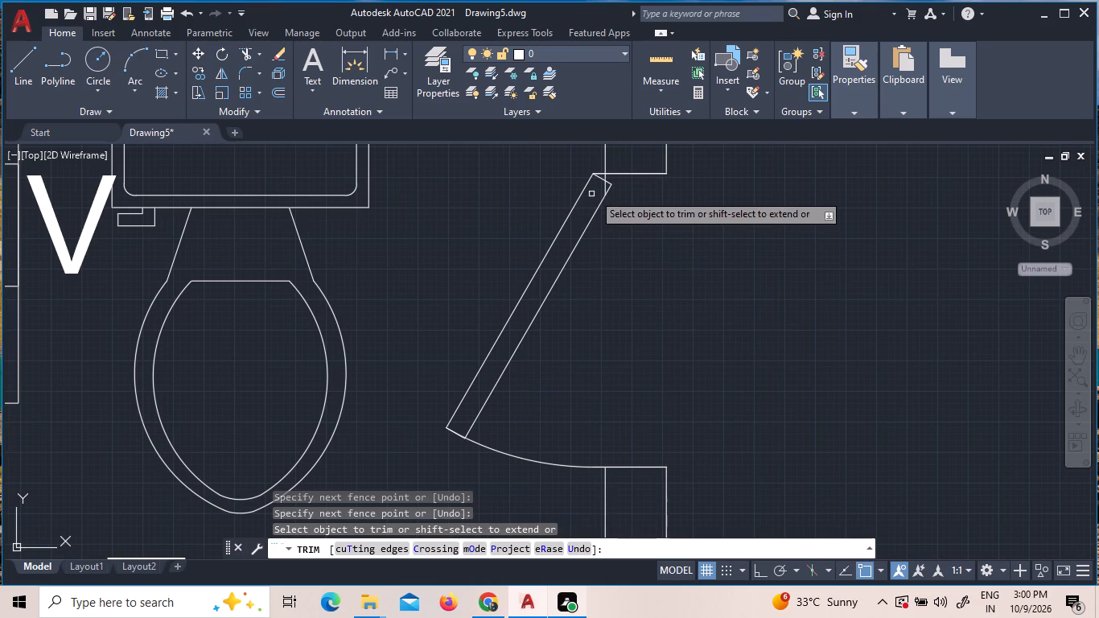
Trim the leftover pieces of the inner wall line crossing the second toilet's door leaf below the upper jamb.
{"action": "scroll", "coordinate": [605, 175], "scroll_direction": "up", "scroll_amount": 4}
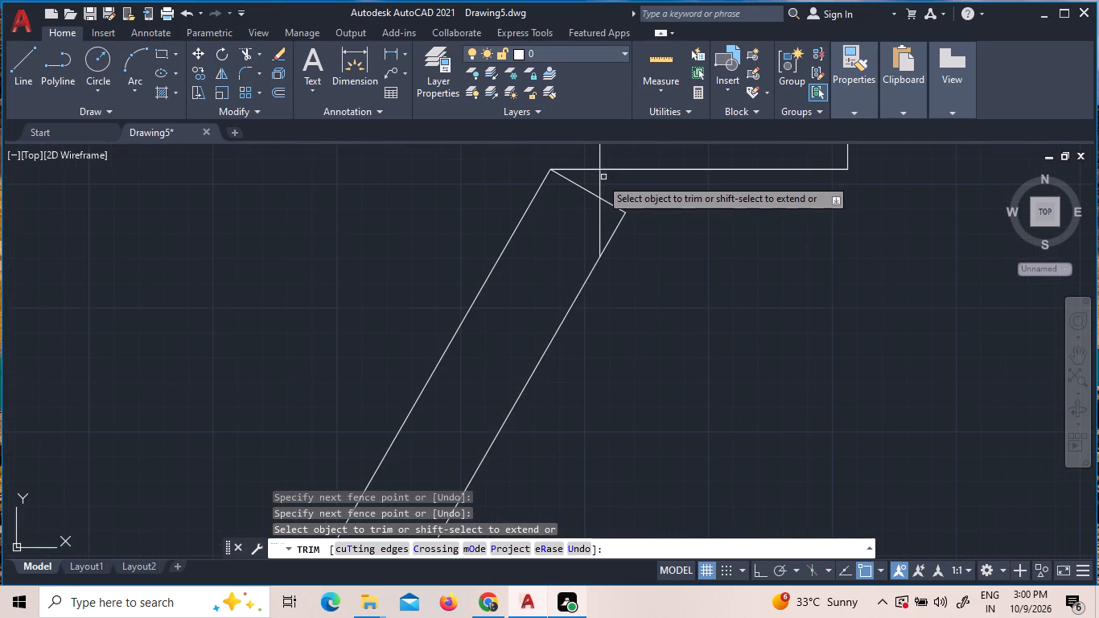
{"action": "left_click", "coordinate": [597, 180]}
{"action": "left_click", "coordinate": [620, 190]}
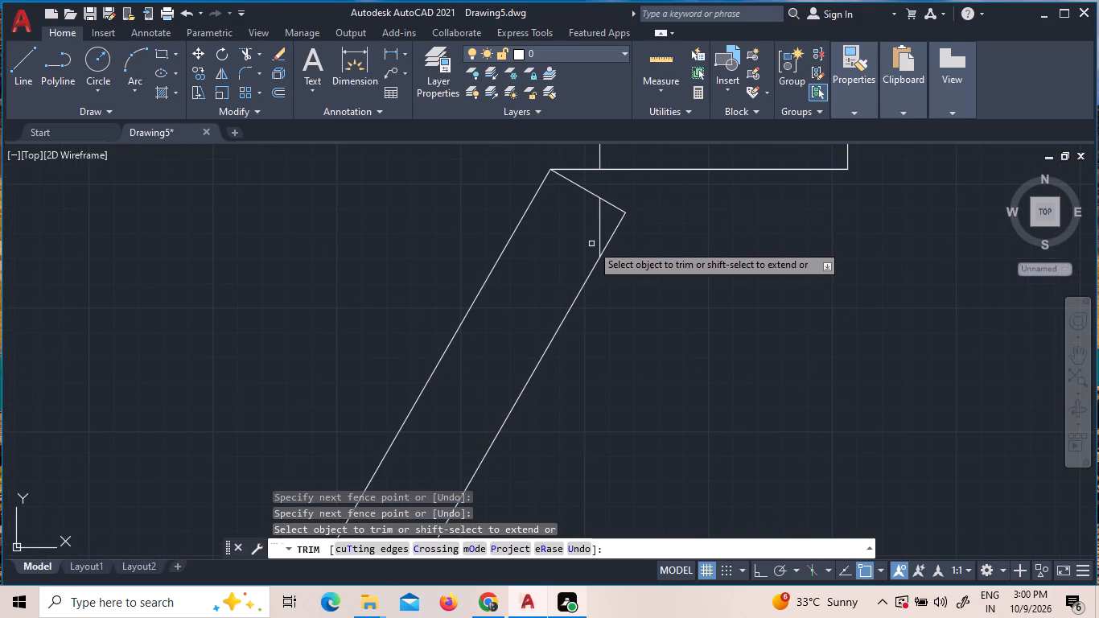
{"action": "left_click", "coordinate": [600, 225]}
{"action": "scroll", "coordinate": [623, 336], "scroll_direction": "down", "scroll_amount": 3}
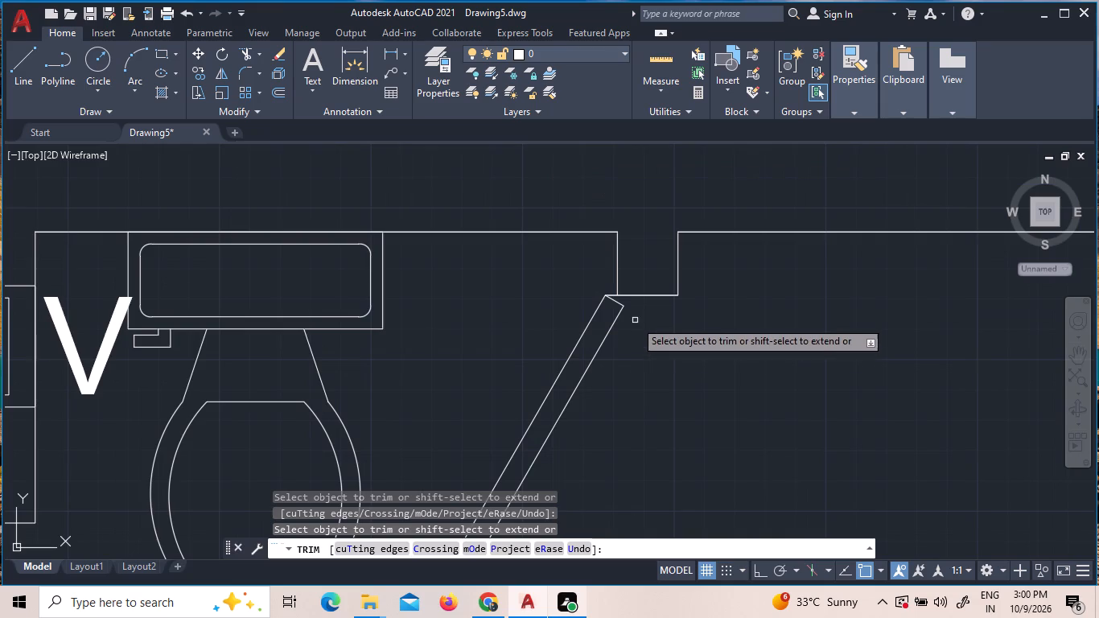
{"action": "scroll", "coordinate": [631, 309], "scroll_direction": "down", "scroll_amount": 1}
{"action": "scroll", "coordinate": [728, 339], "scroll_direction": "down", "scroll_amount": 2}
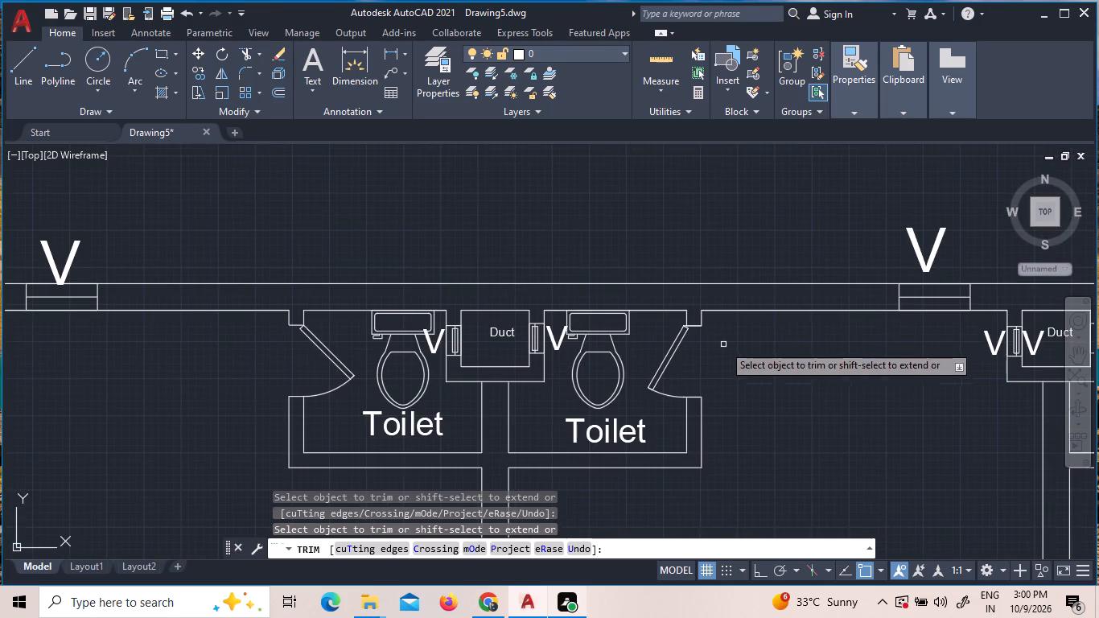
{"action": "middle_click_drag", "start_coordinate": [726, 348], "coordinate": [300, 271]}
{"action": "scroll", "coordinate": [305, 272], "scroll_direction": "down", "scroll_amount": 1}
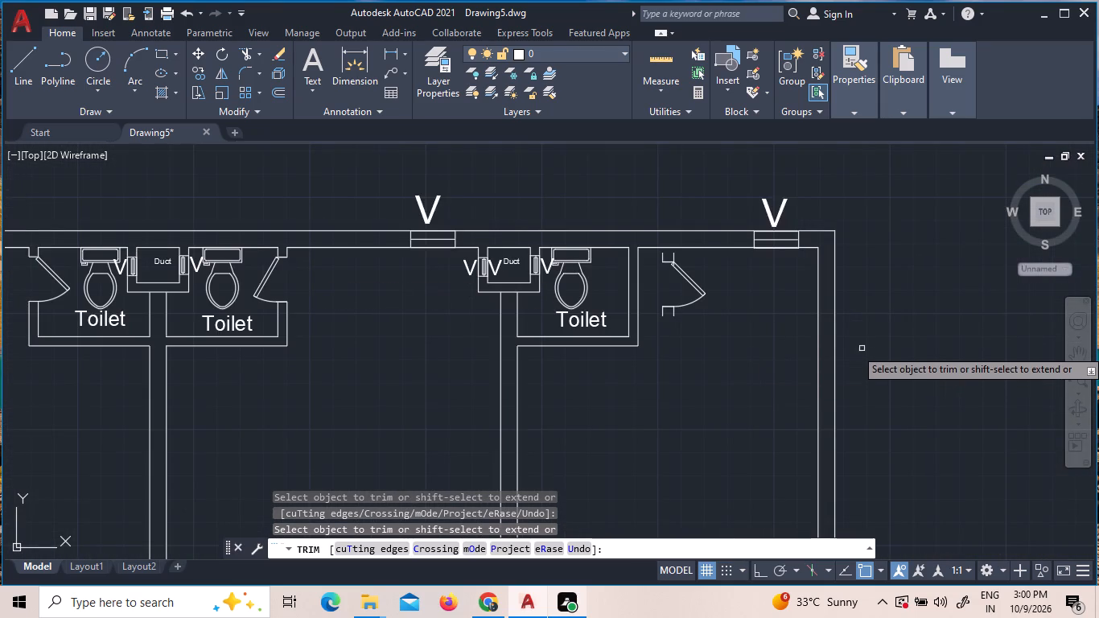
{"action": "key", "text": "Escape"}
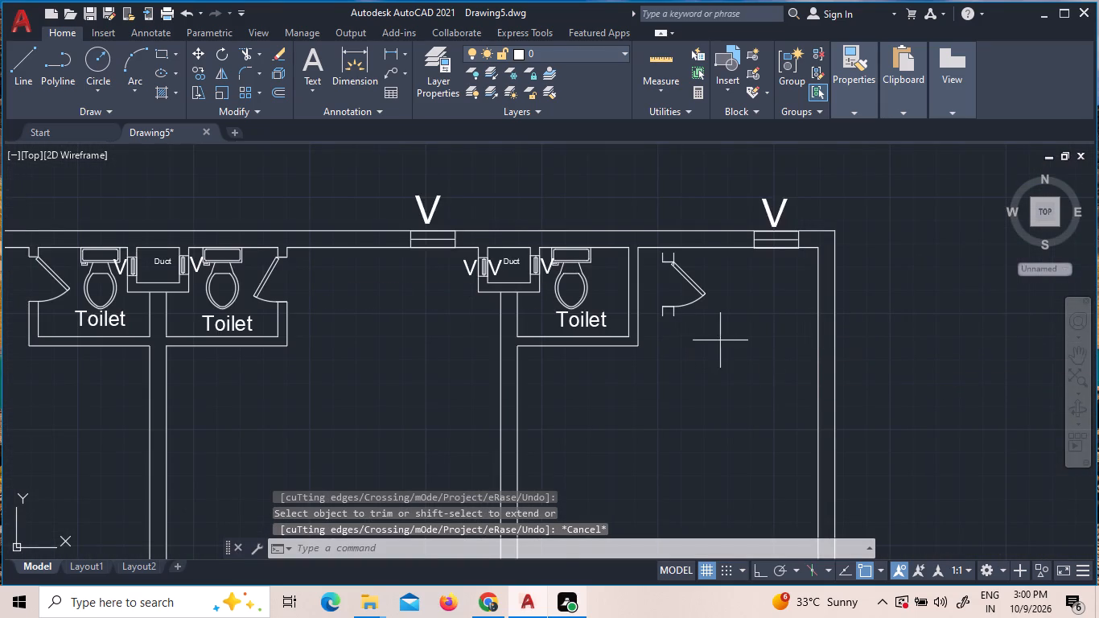
Flip the loose door block beside the third toilet to swing toward the toilet, and set it to Open 30º.
{"action": "left_click", "coordinate": [720, 340]}
{"action": "left_click", "coordinate": [658, 261]}
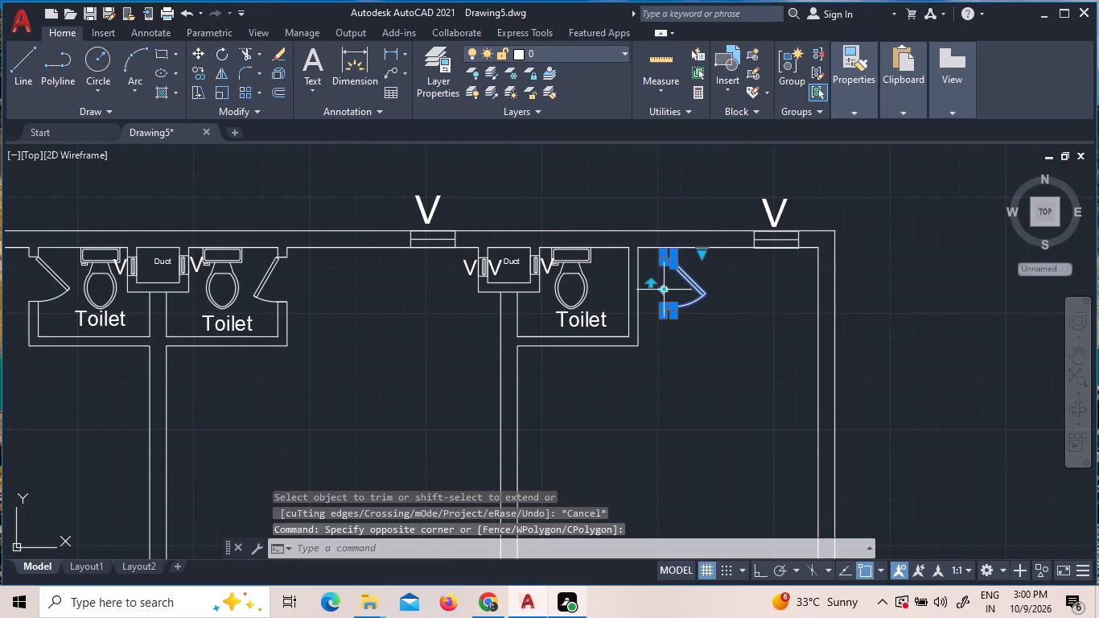
{"action": "left_click", "coordinate": [667, 286]}
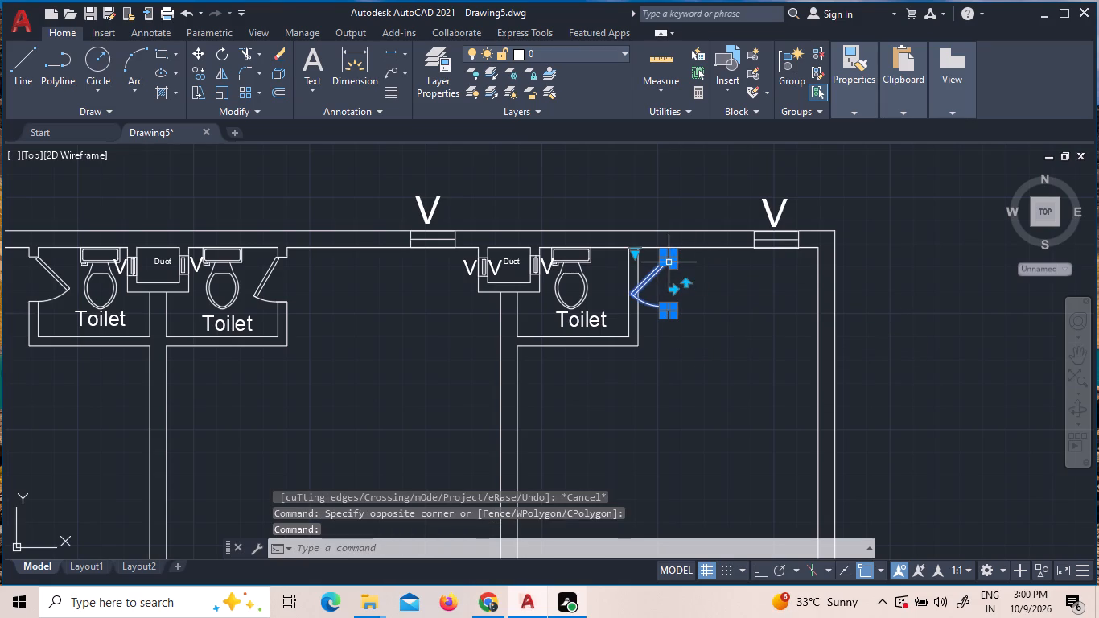
{"action": "left_click", "coordinate": [635, 254]}
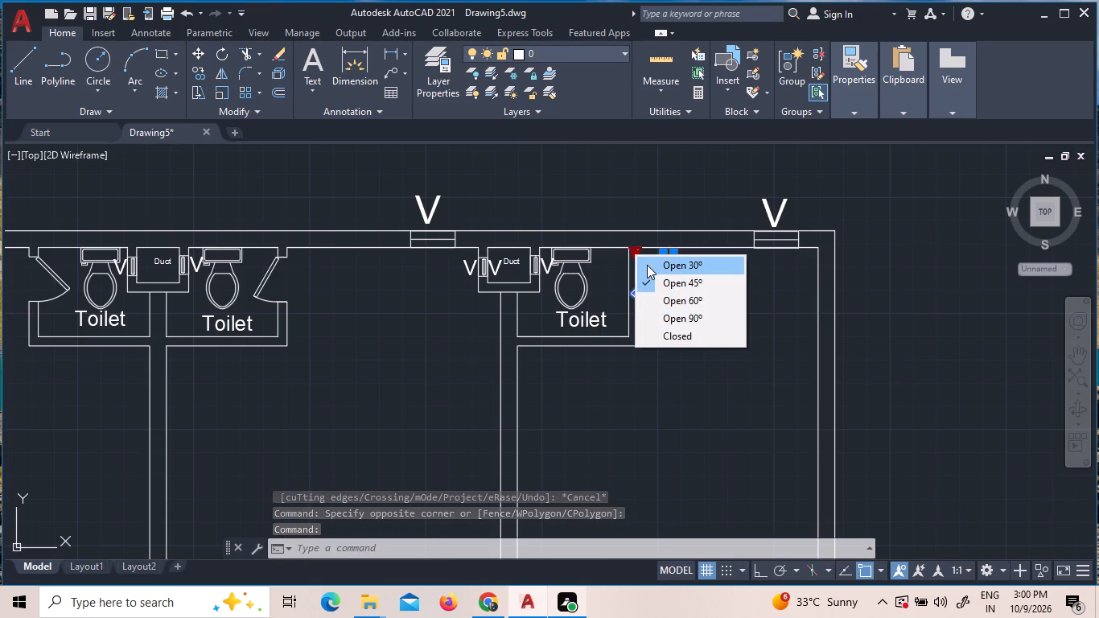
{"action": "left_click", "coordinate": [647, 265]}
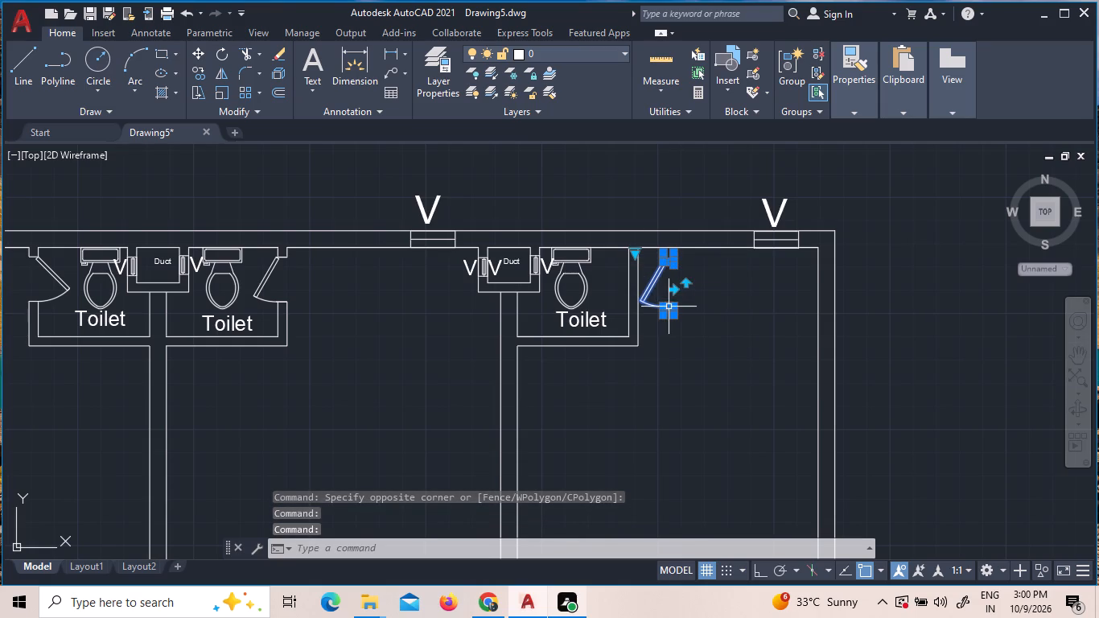
Move the flipped door block onto the third toilet's side wall.
{"action": "right_click", "coordinate": [658, 257]}
{"action": "double_click", "coordinate": [723, 336]}
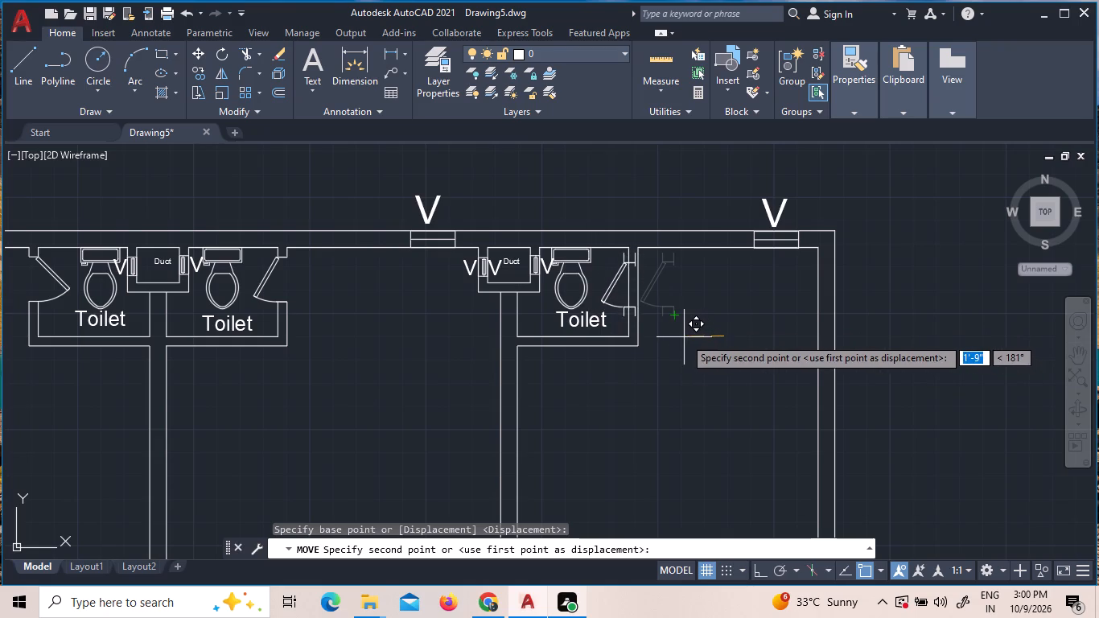
{"action": "left_click", "coordinate": [688, 332]}
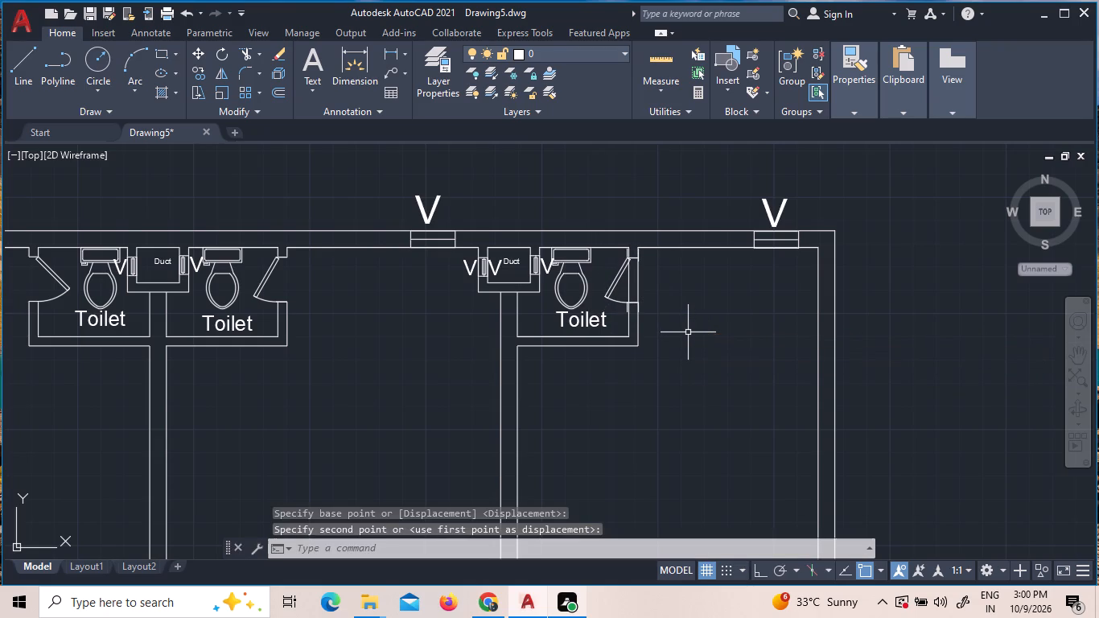
{"action": "key", "text": "Escape"}
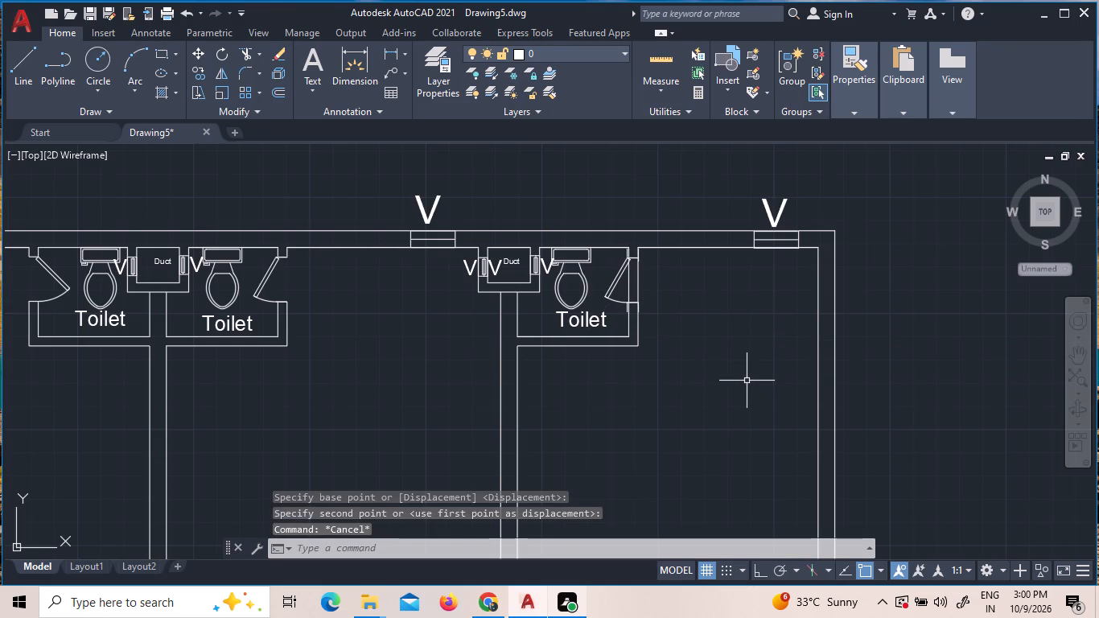
Move the third toilet's door with its upper jamb lines so the inner jamb line's top end meets the wall corner.
{"action": "scroll", "coordinate": [639, 246], "scroll_direction": "up", "scroll_amount": 2}
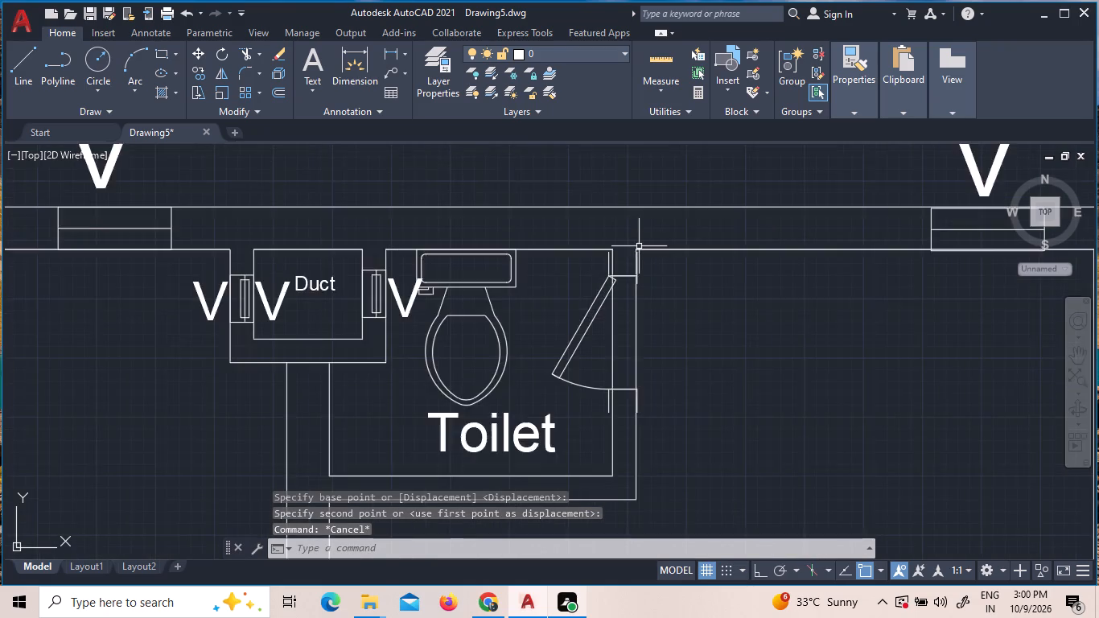
{"action": "scroll", "coordinate": [639, 246], "scroll_direction": "up", "scroll_amount": 3}
{"action": "left_click", "coordinate": [523, 323]}
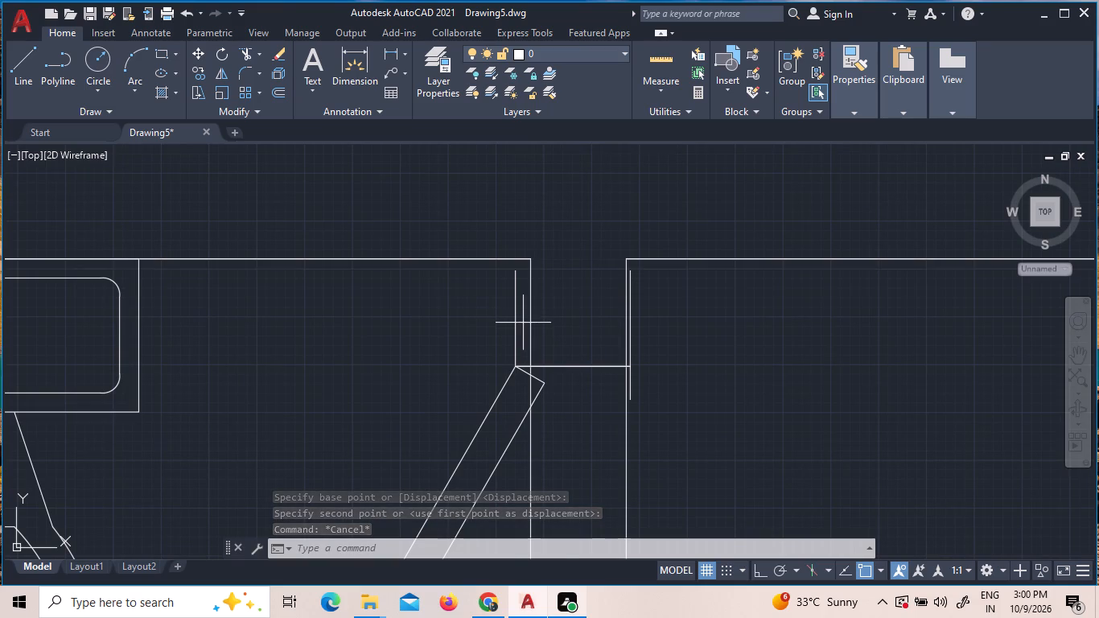
{"action": "left_click", "coordinate": [455, 307]}
{"action": "left_click", "coordinate": [578, 379]}
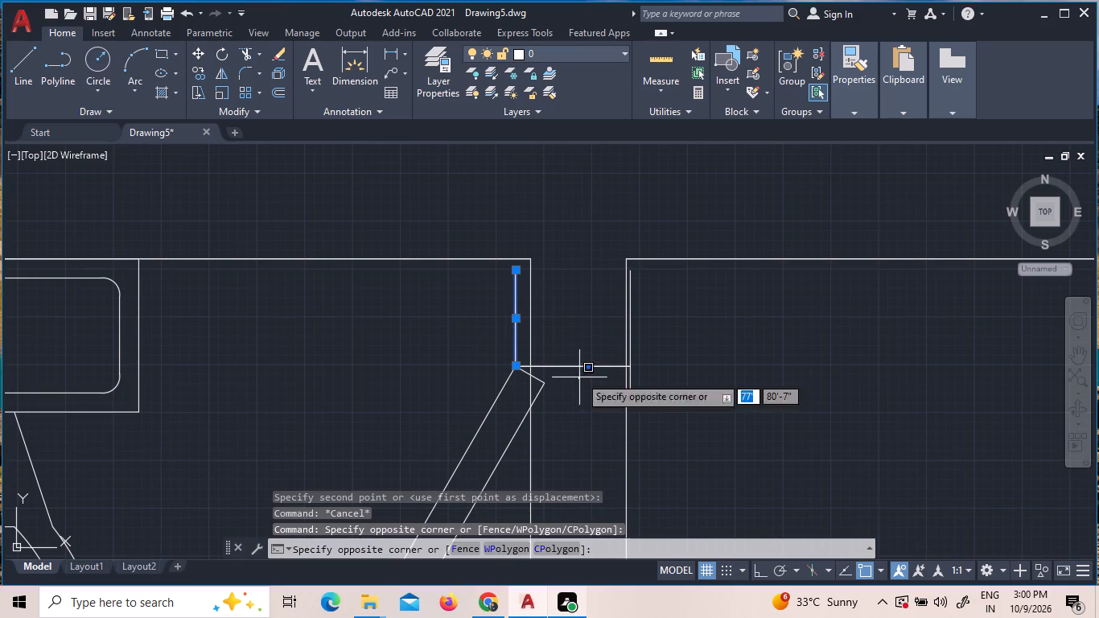
{"action": "left_click", "coordinate": [559, 333]}
{"action": "left_click", "coordinate": [726, 319]}
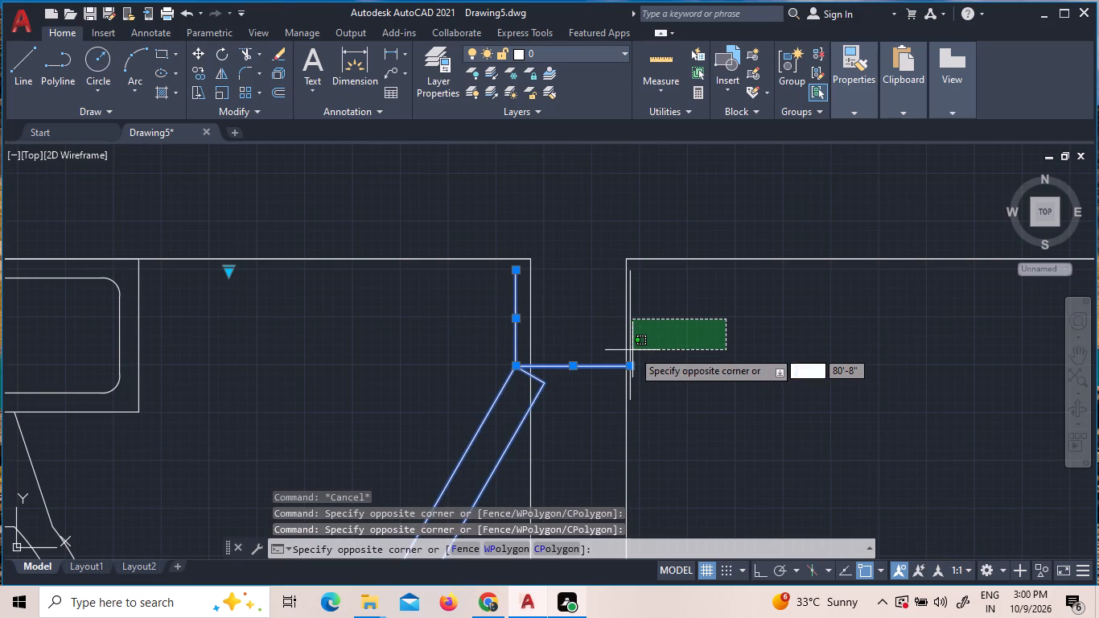
{"action": "left_click", "coordinate": [628, 354]}
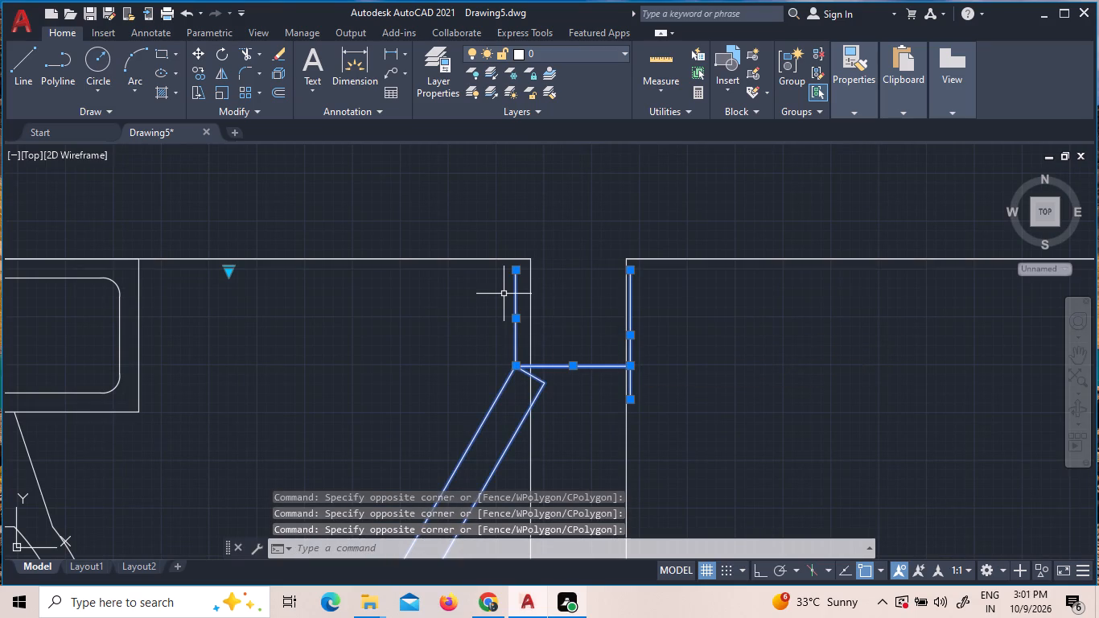
{"action": "right_click", "coordinate": [527, 304]}
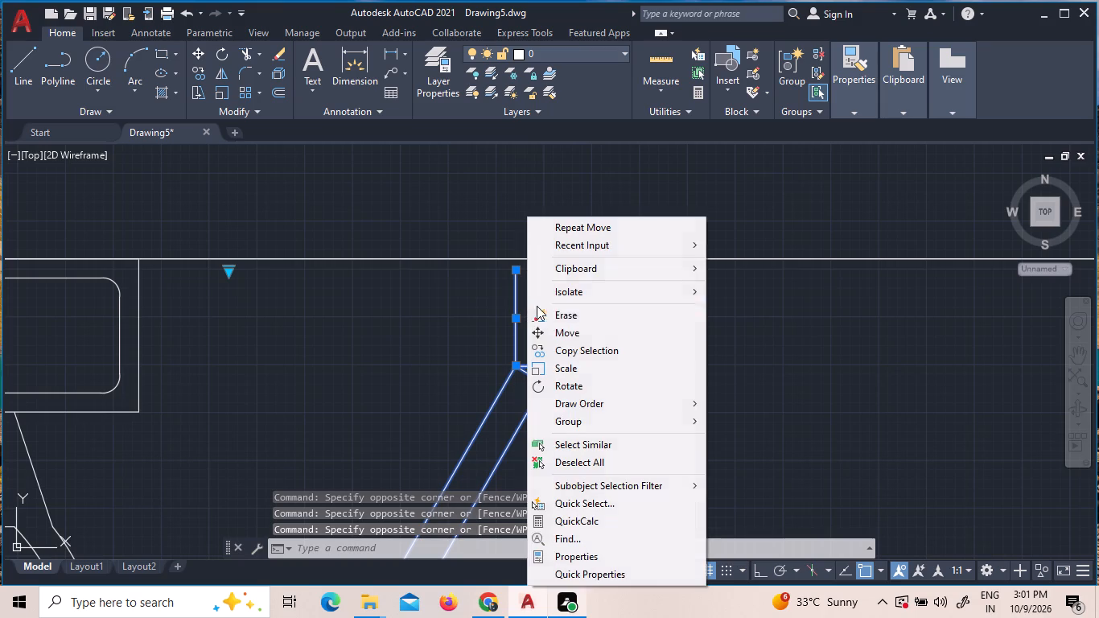
{"action": "left_click", "coordinate": [569, 337]}
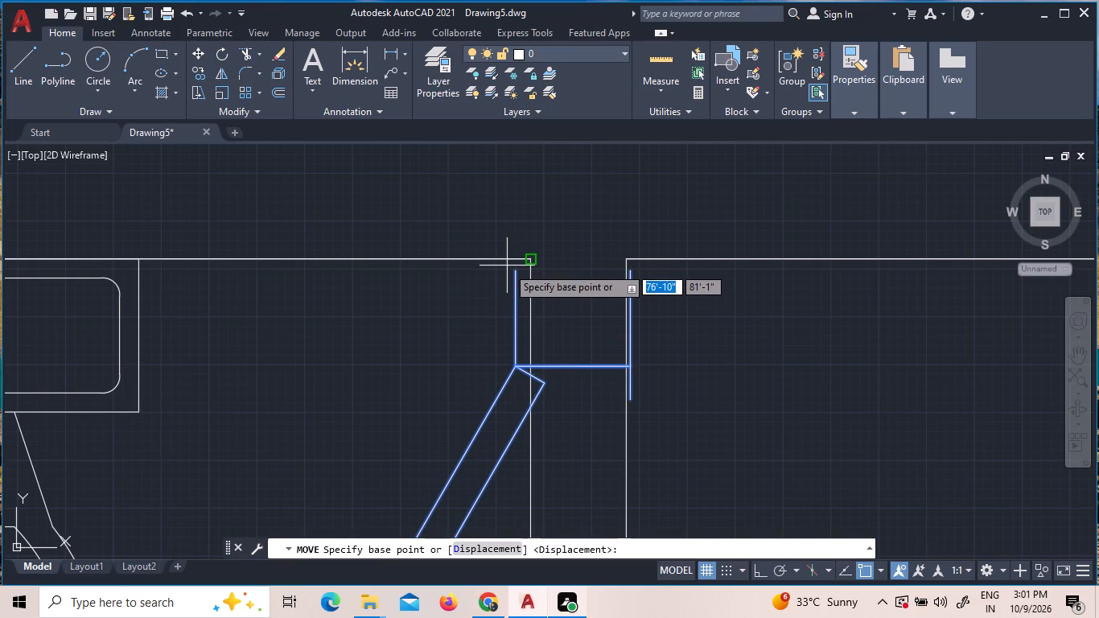
{"action": "left_click", "coordinate": [516, 271]}
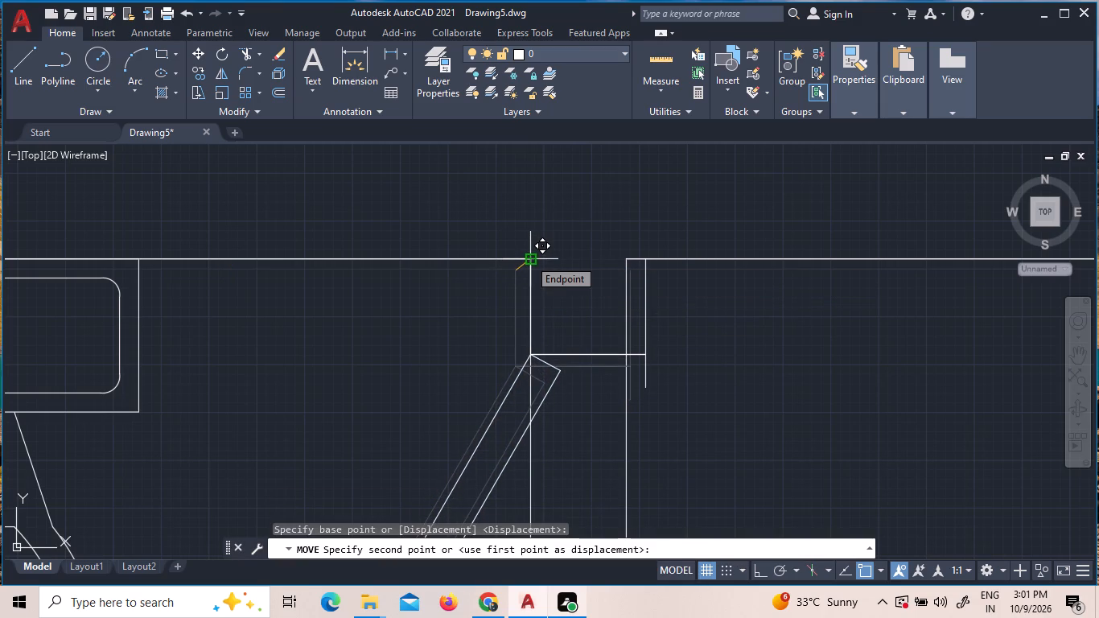
{"action": "left_click", "coordinate": [529, 258]}
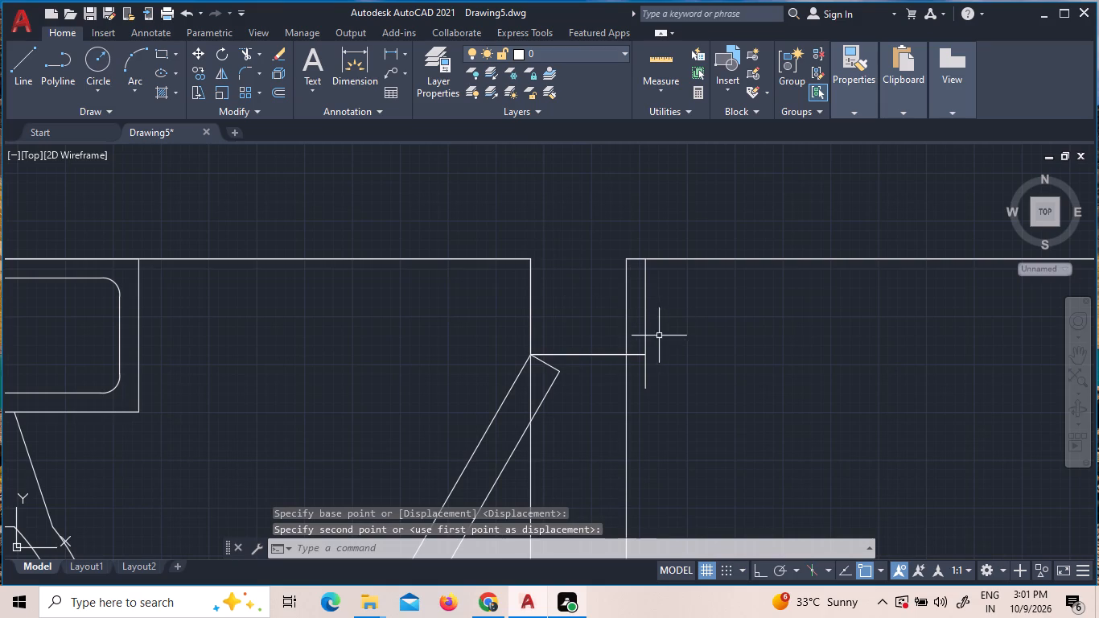
Delete the stray vertical and horizontal jamb lines at the upper end of the third toilet's door.
{"action": "left_click", "coordinate": [657, 365]}
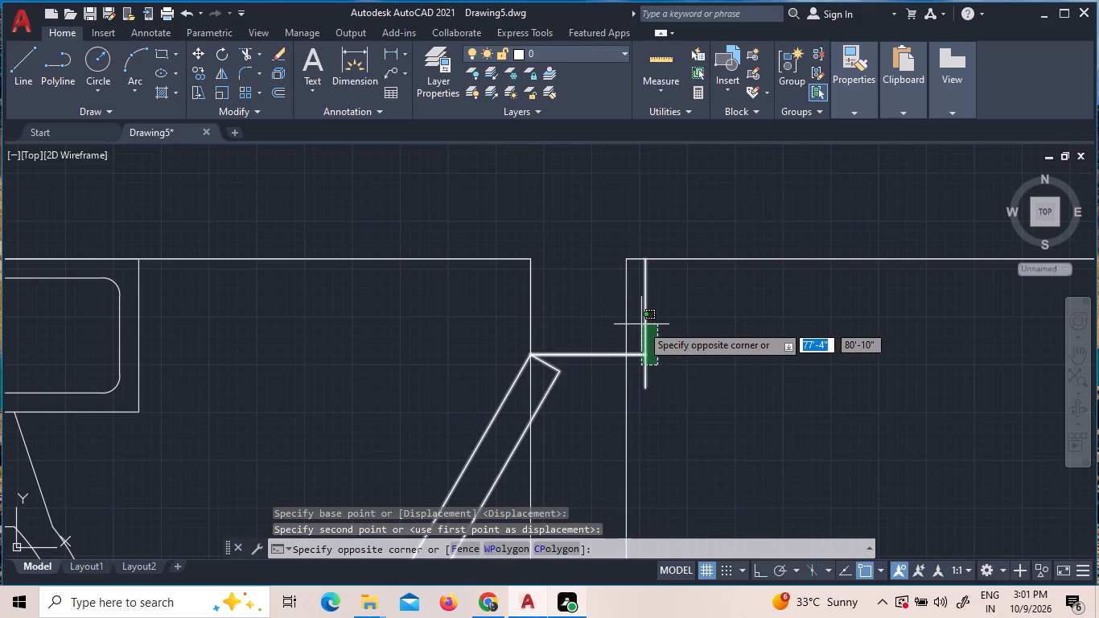
{"action": "left_click", "coordinate": [641, 324]}
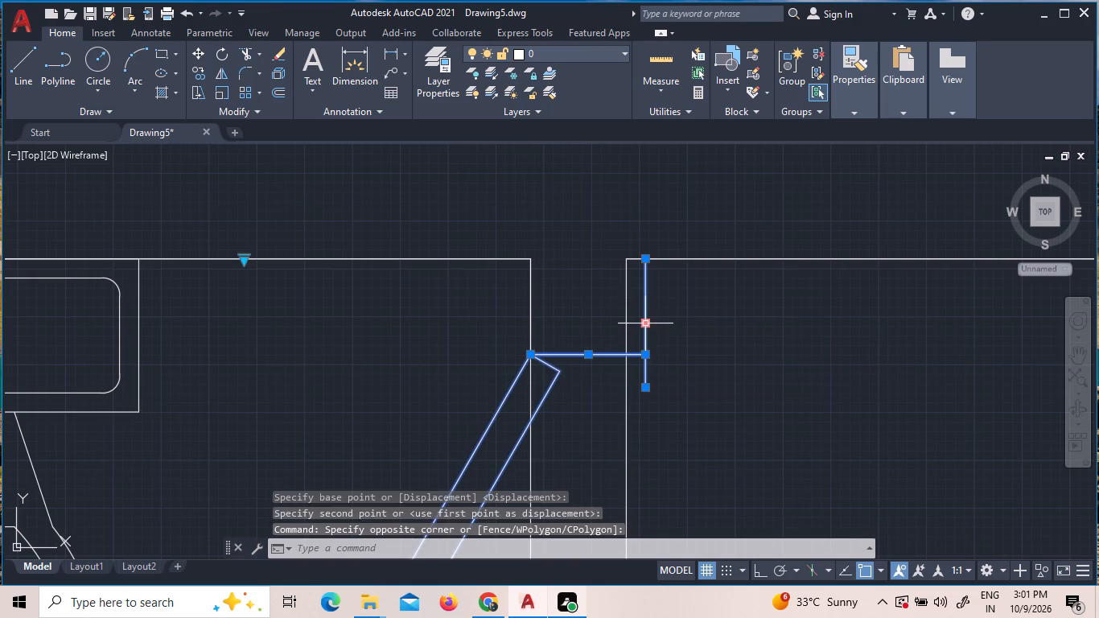
{"action": "key", "text": "Escape"}
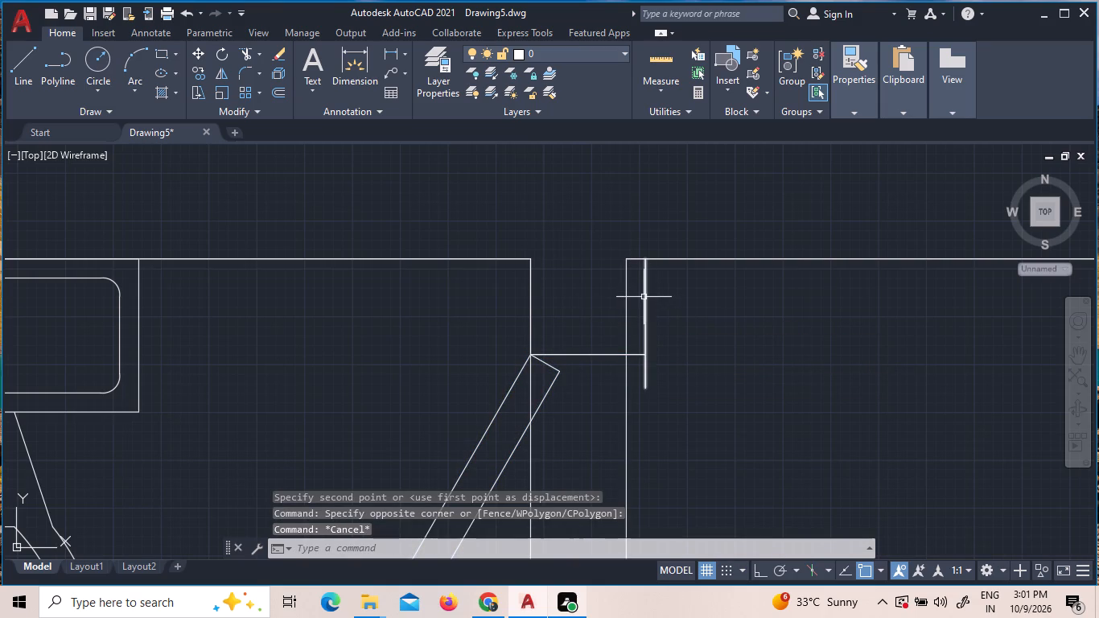
{"action": "left_click", "coordinate": [644, 297]}
{"action": "key", "text": "Delete"}
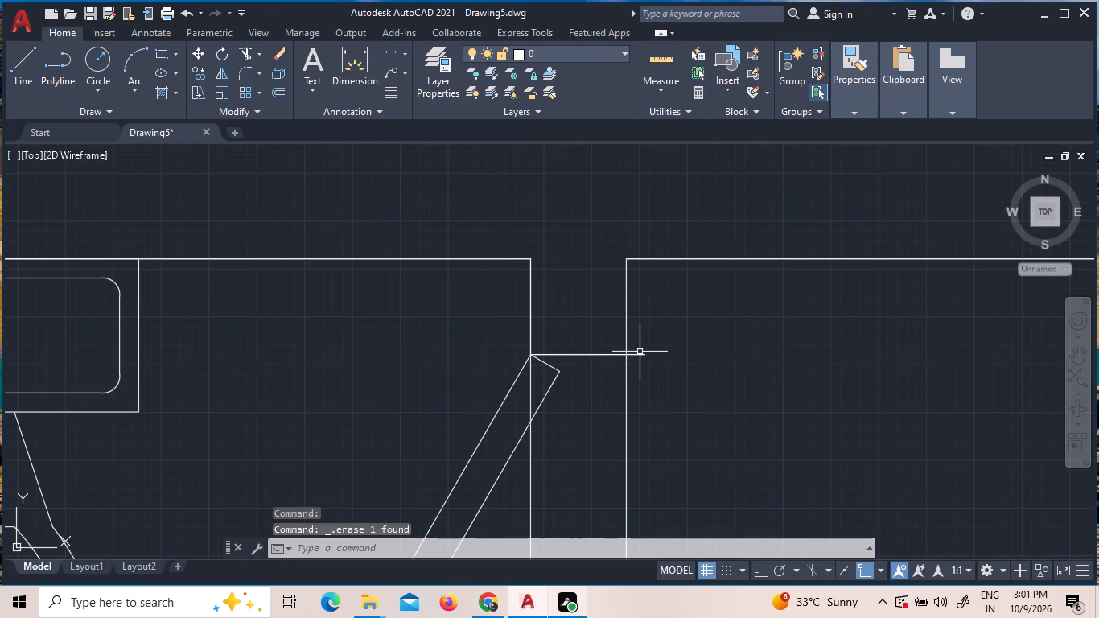
{"action": "scroll", "coordinate": [643, 353], "scroll_direction": "down", "scroll_amount": 2}
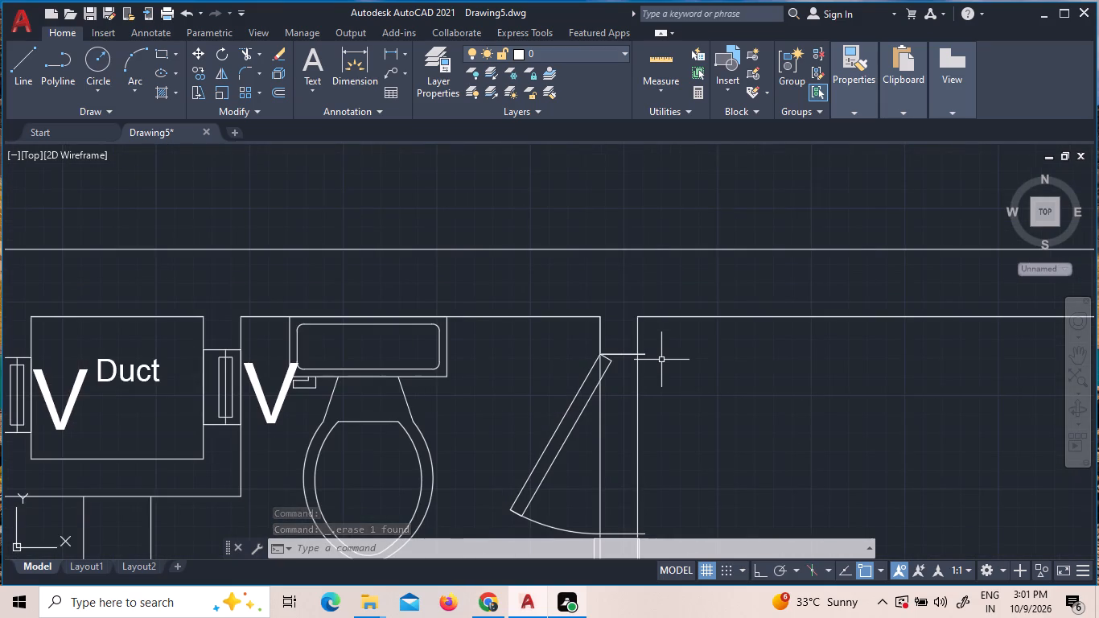
{"action": "scroll", "coordinate": [663, 360], "scroll_direction": "down", "scroll_amount": 2}
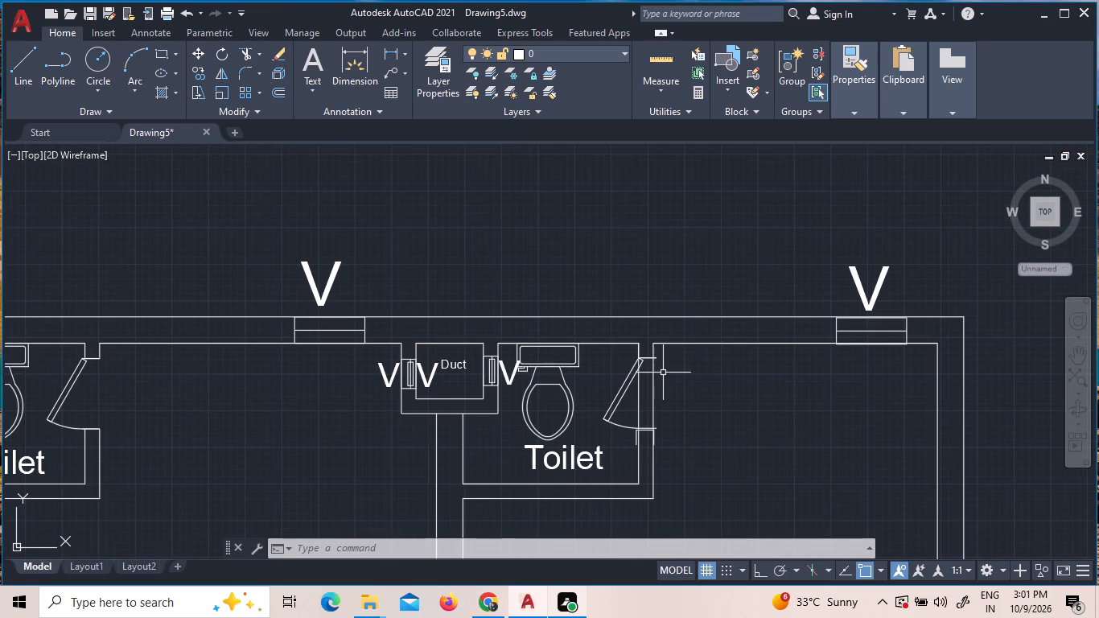
{"action": "scroll", "coordinate": [663, 373], "scroll_direction": "up", "scroll_amount": 4}
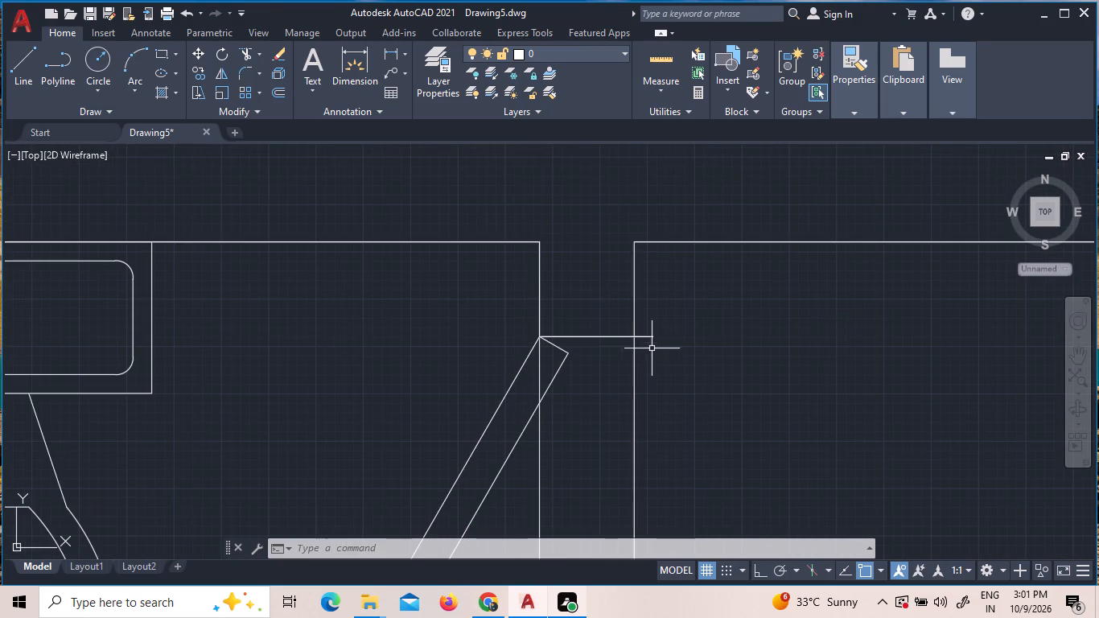
{"action": "left_click", "coordinate": [647, 338]}
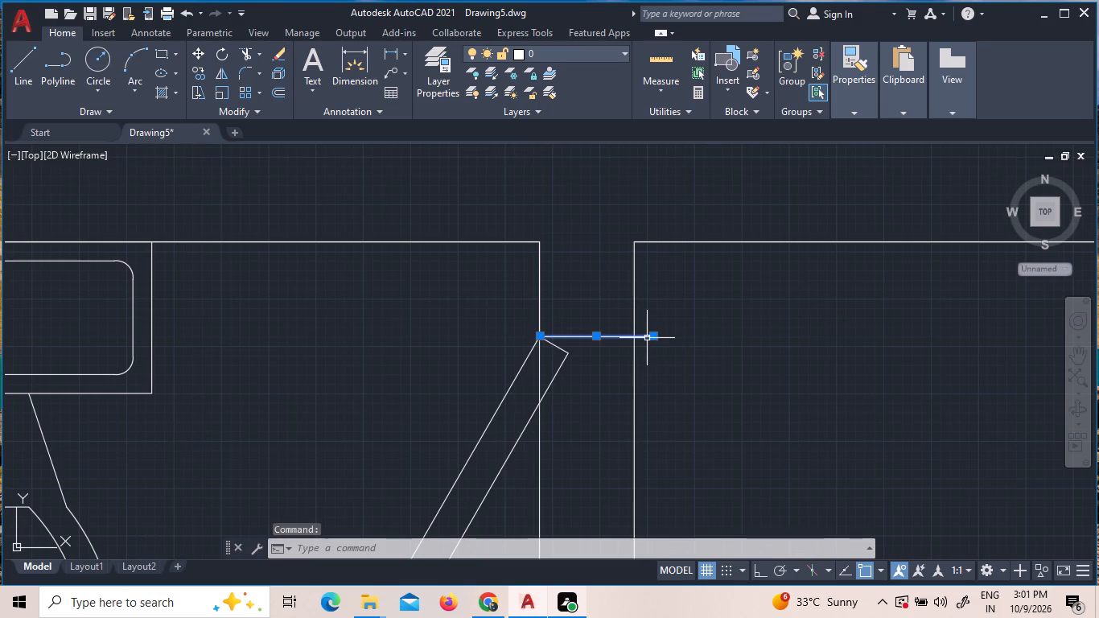
{"action": "key", "text": "Delete"}
Stretch the third toilet's door block across the wall thickness so its jamb end meets the outer wall line.
{"action": "left_click", "coordinate": [647, 338]}
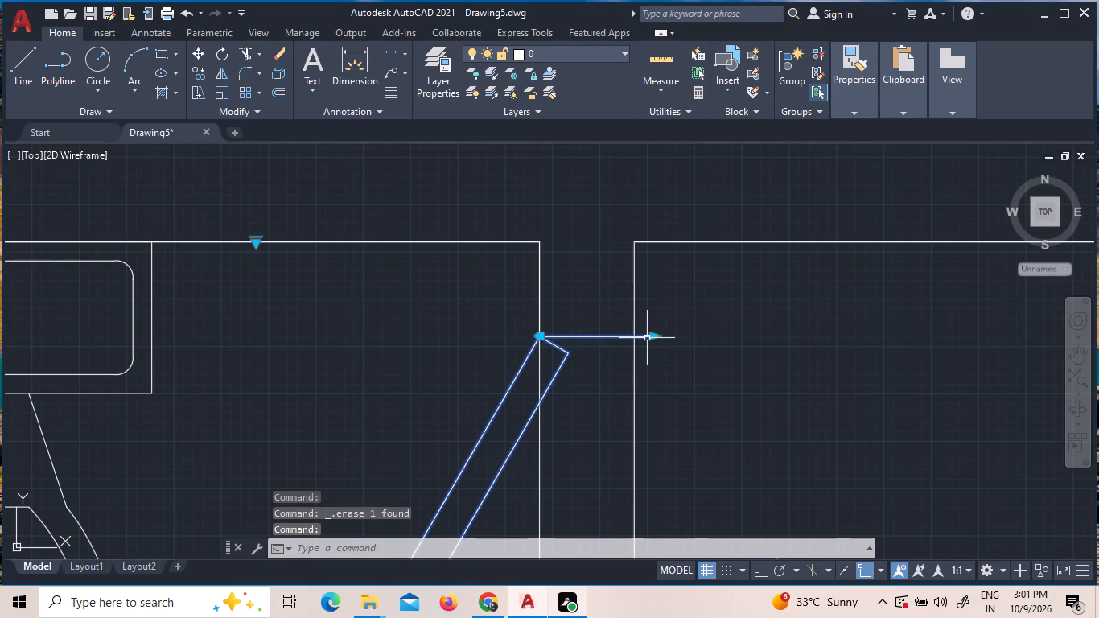
{"action": "left_click", "coordinate": [654, 337]}
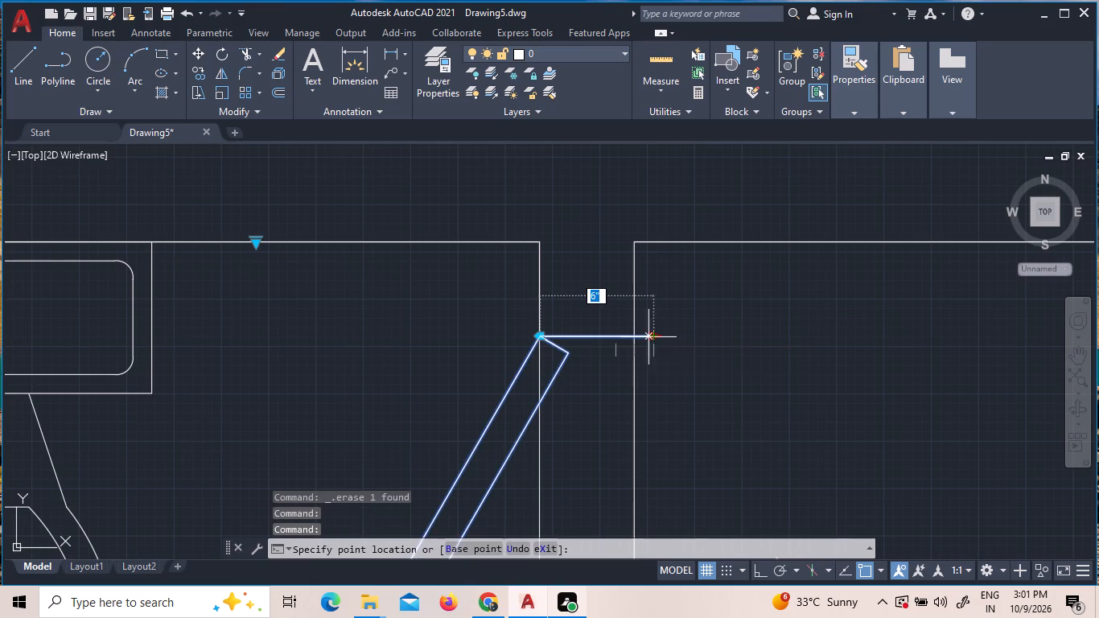
{"action": "left_click", "coordinate": [632, 337]}
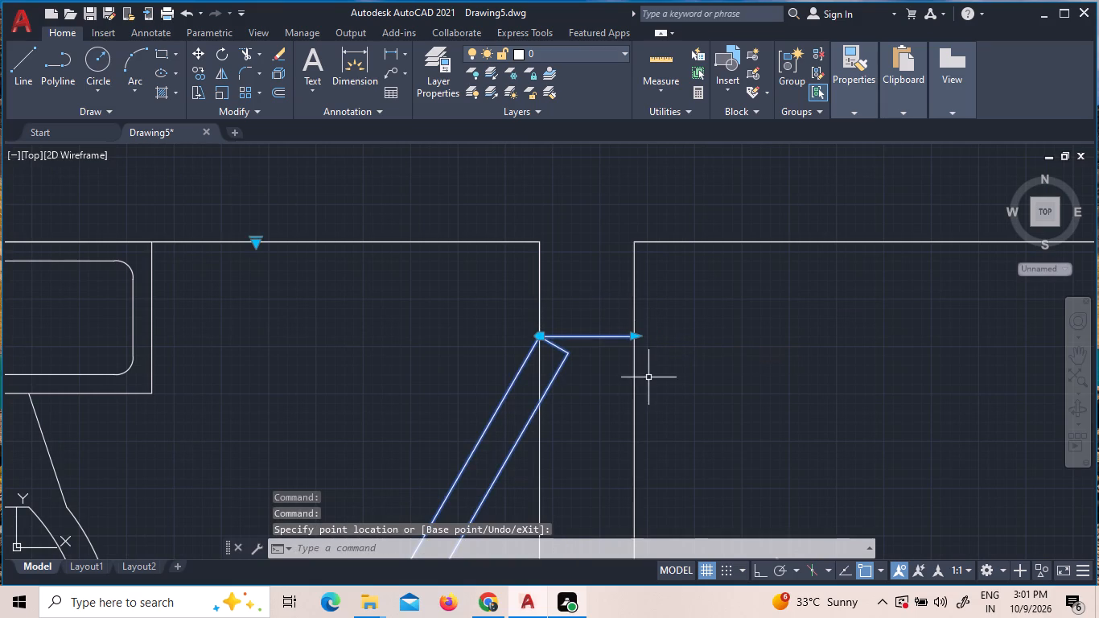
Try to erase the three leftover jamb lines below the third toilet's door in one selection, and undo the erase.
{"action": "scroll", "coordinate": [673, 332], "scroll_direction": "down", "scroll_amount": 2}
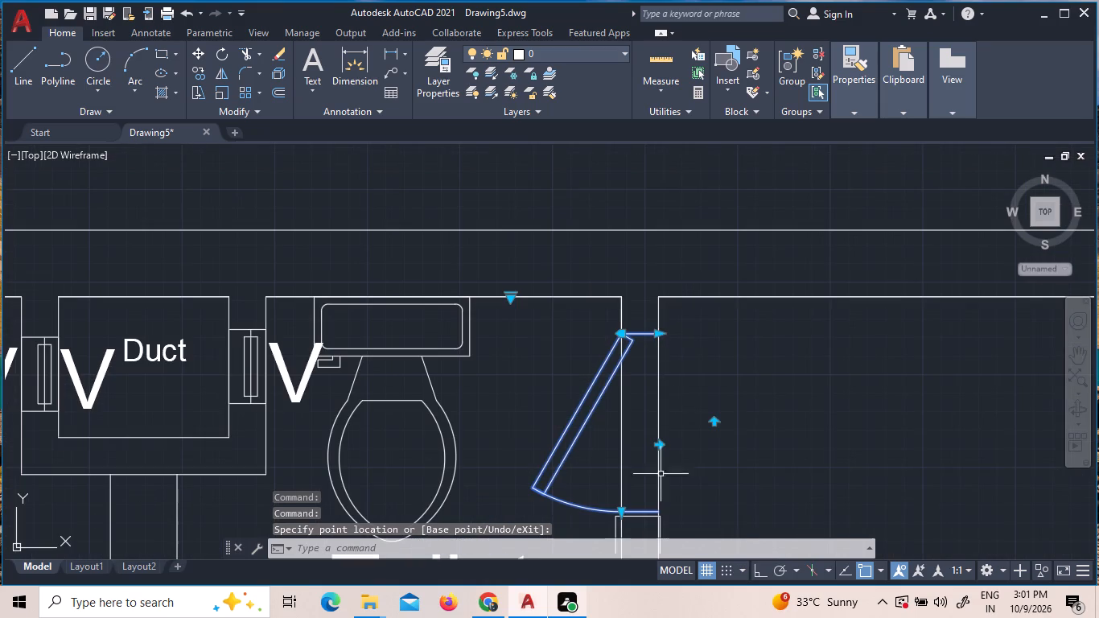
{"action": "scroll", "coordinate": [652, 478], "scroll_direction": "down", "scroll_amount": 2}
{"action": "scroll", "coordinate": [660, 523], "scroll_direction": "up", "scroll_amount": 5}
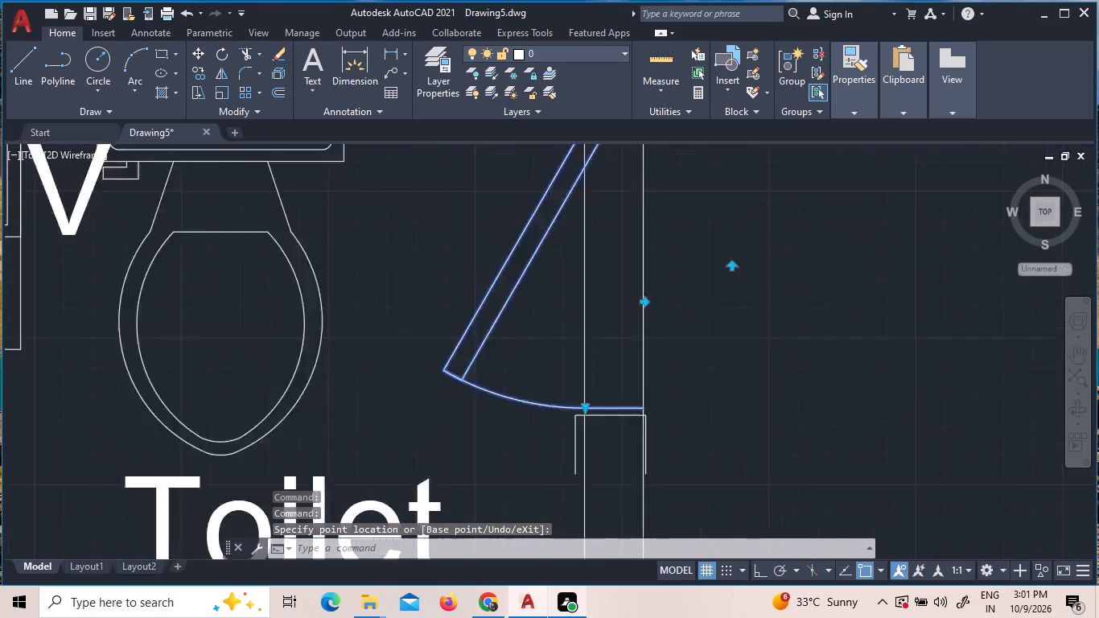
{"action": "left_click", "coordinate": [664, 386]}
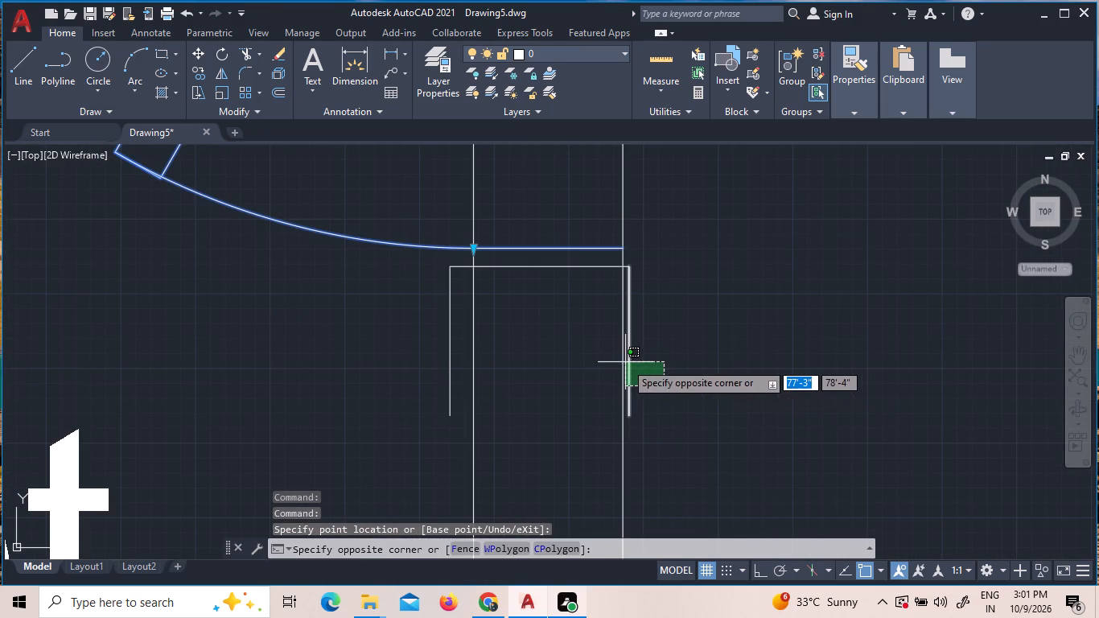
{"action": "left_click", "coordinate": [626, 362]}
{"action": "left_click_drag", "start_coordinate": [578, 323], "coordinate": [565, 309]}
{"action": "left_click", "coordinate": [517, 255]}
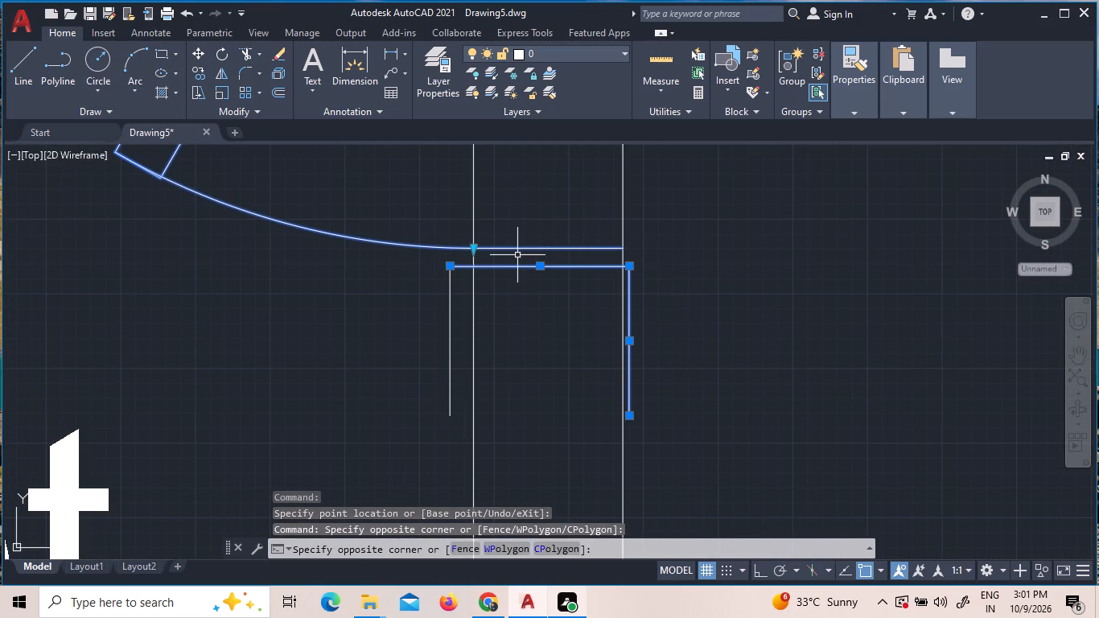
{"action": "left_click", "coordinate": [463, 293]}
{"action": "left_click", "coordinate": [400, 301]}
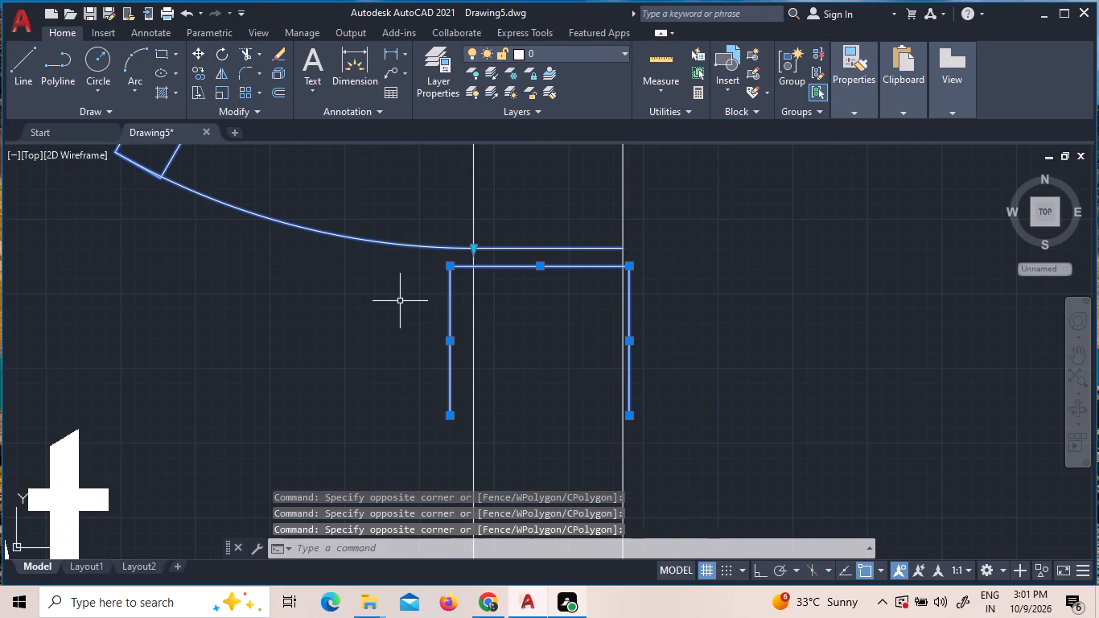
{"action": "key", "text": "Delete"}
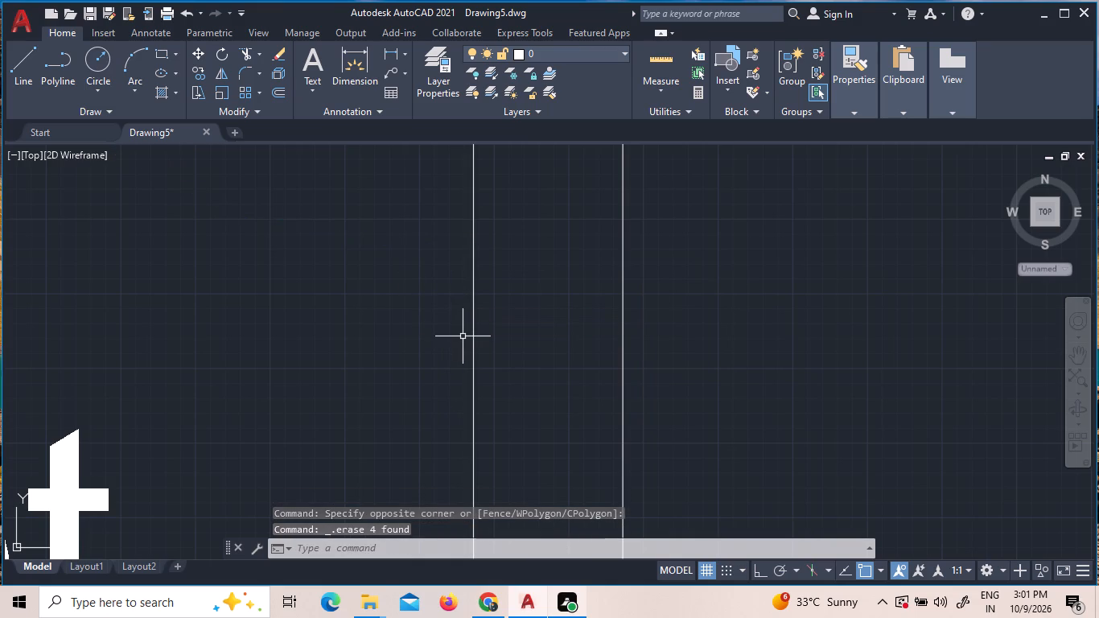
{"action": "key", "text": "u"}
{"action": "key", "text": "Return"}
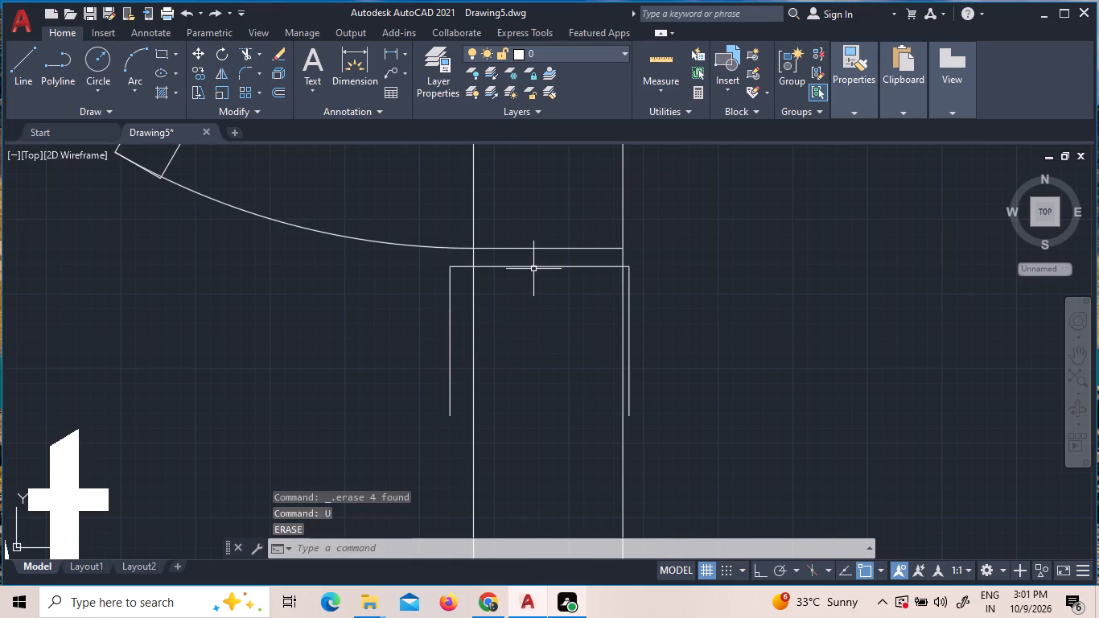
Delete the leftover horizontal and two vertical jamb lines just below the third toilet's door.
{"action": "left_click", "coordinate": [540, 268]}
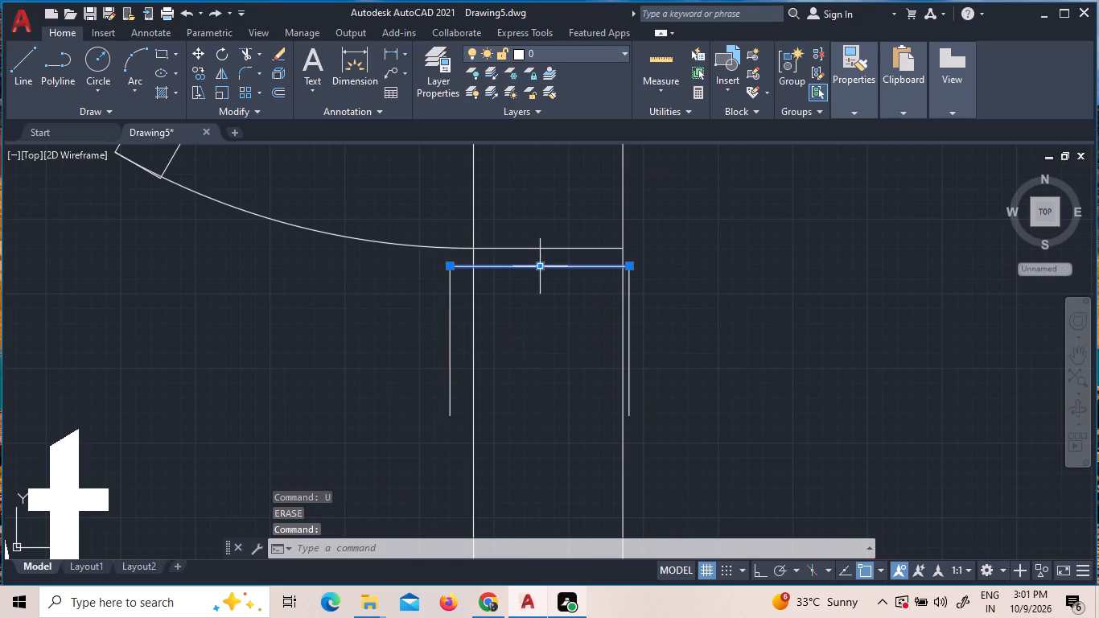
{"action": "key", "text": "Delete"}
{"action": "left_click", "coordinate": [450, 312]}
{"action": "key", "text": "Delete"}
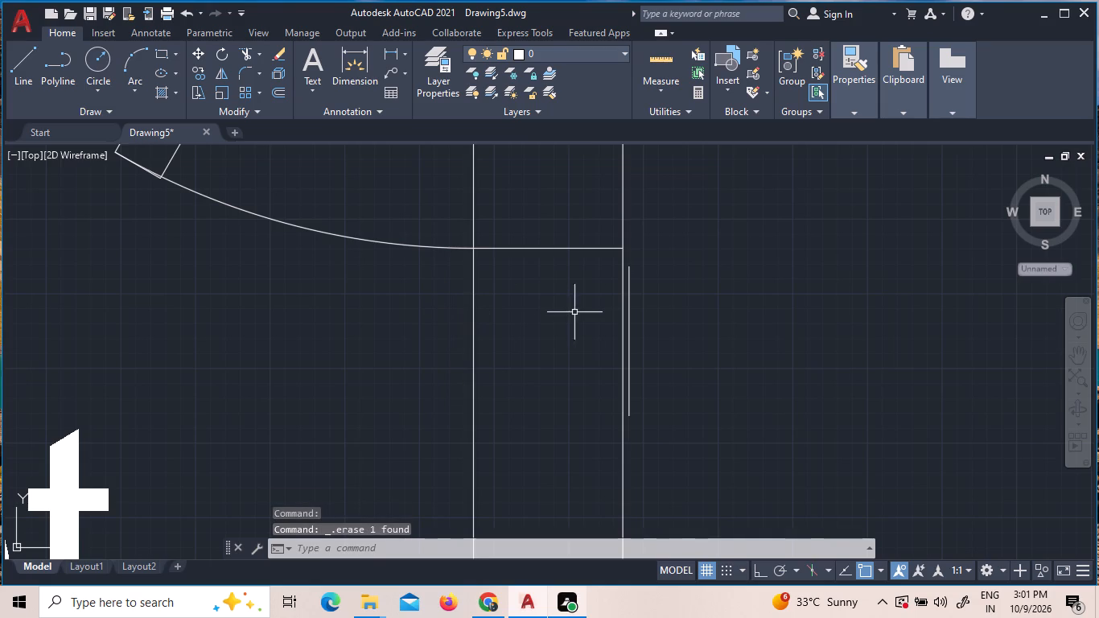
{"action": "left_click", "coordinate": [628, 310]}
{"action": "key", "text": "Delete"}
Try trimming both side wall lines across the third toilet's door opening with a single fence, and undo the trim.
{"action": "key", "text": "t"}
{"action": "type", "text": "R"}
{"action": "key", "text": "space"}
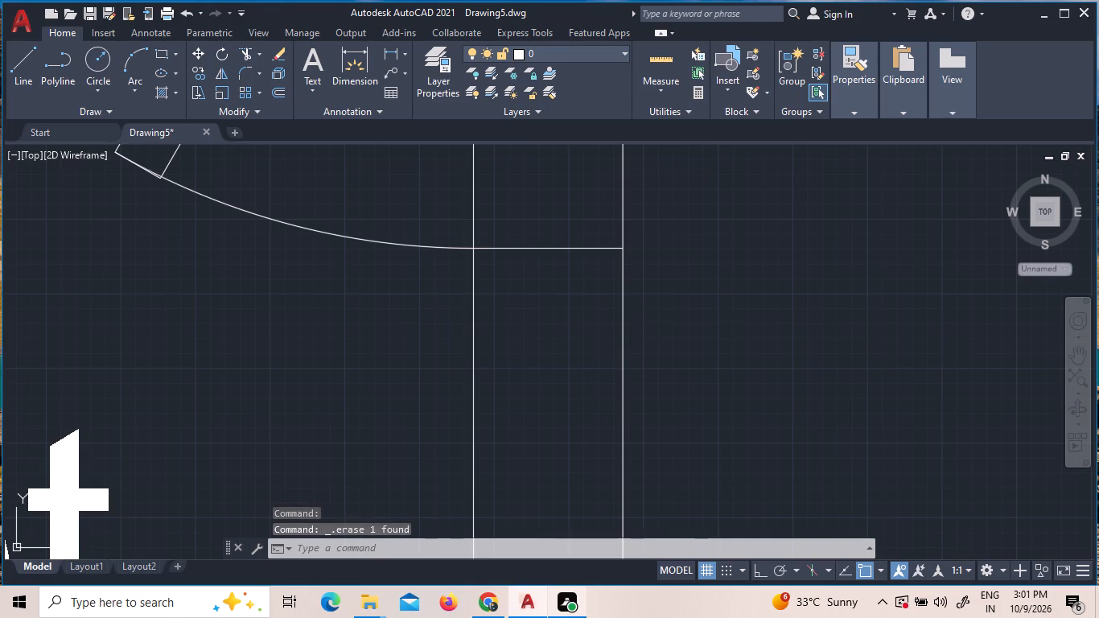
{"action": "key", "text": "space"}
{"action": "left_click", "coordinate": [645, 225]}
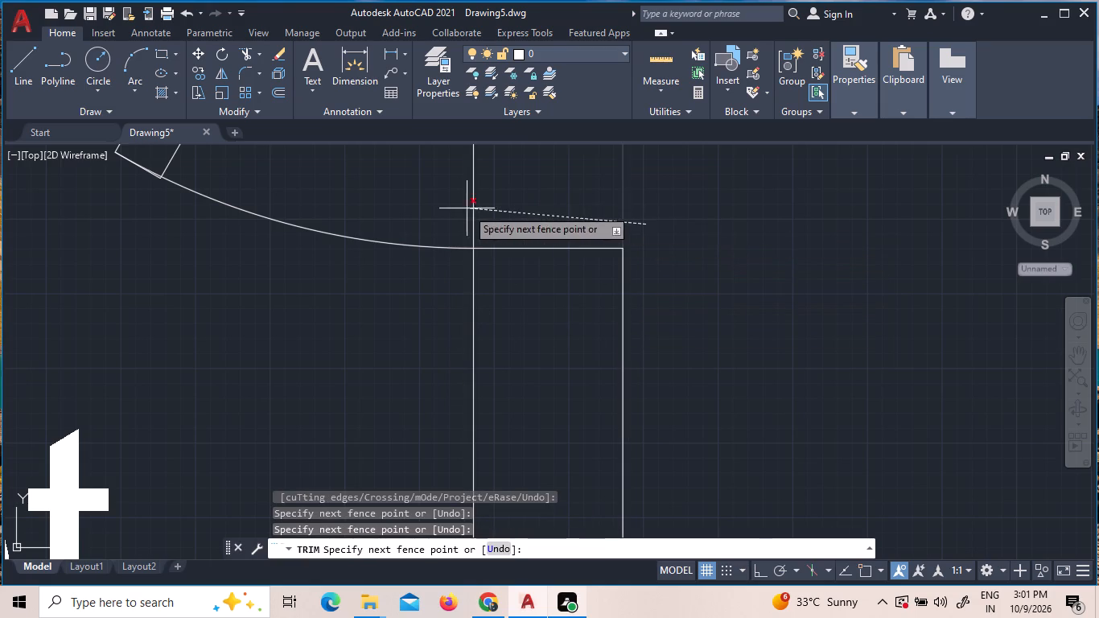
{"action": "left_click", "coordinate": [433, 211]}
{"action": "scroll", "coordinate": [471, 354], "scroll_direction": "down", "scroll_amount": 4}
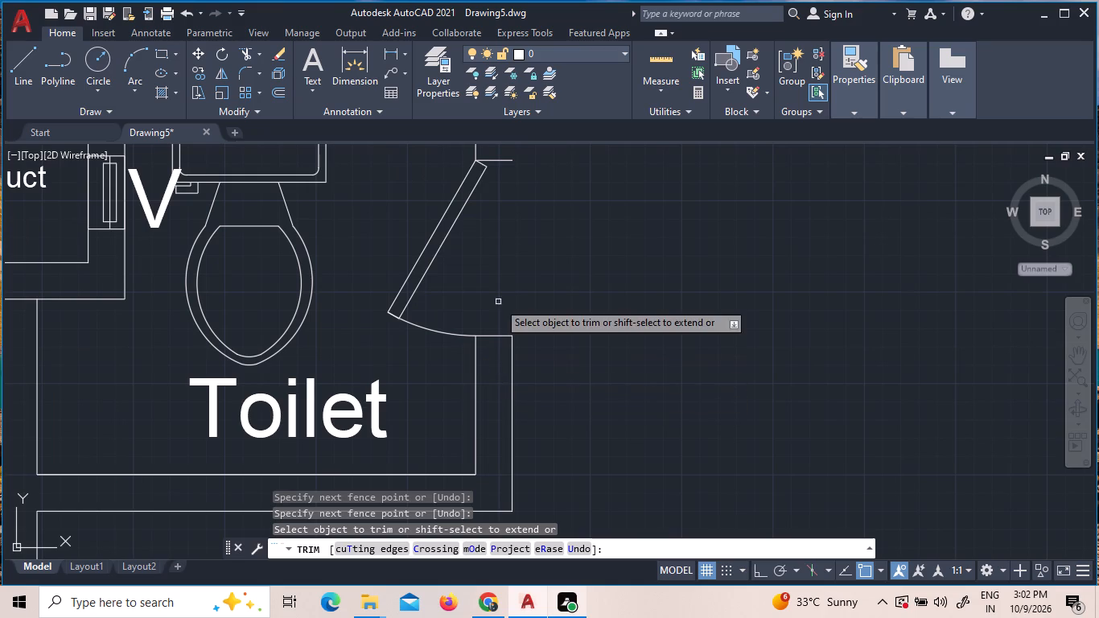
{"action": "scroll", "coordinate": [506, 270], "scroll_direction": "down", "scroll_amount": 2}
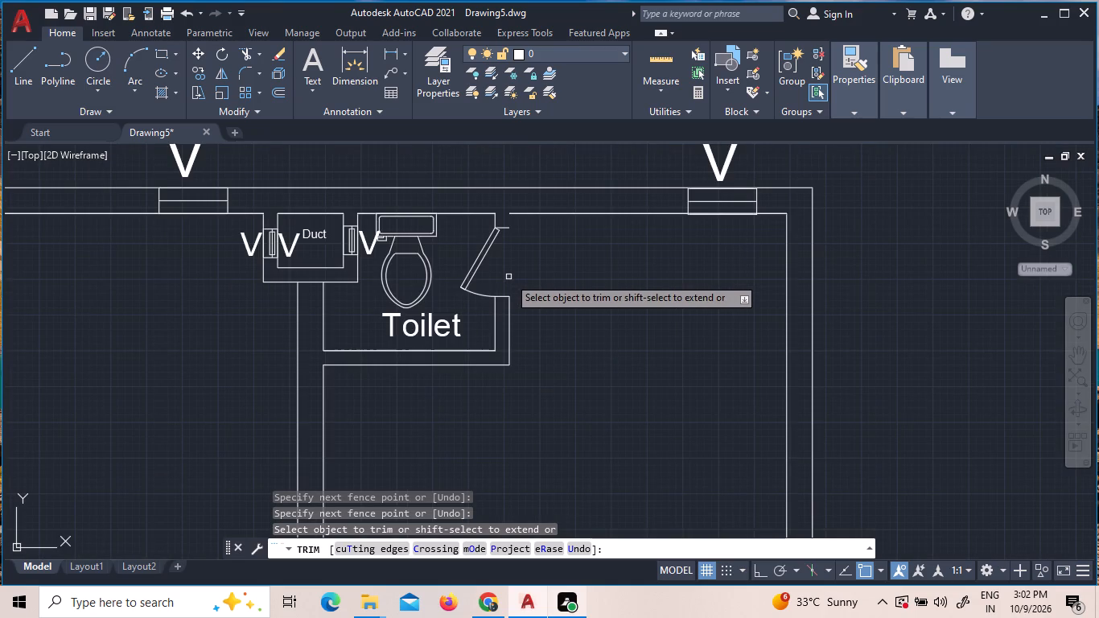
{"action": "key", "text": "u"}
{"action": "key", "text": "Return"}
Trim the outer wall line across the third toilet's door opening and the inner wall line crossing and below the door leaf.
{"action": "scroll", "coordinate": [537, 319], "scroll_direction": "down", "scroll_amount": 5}
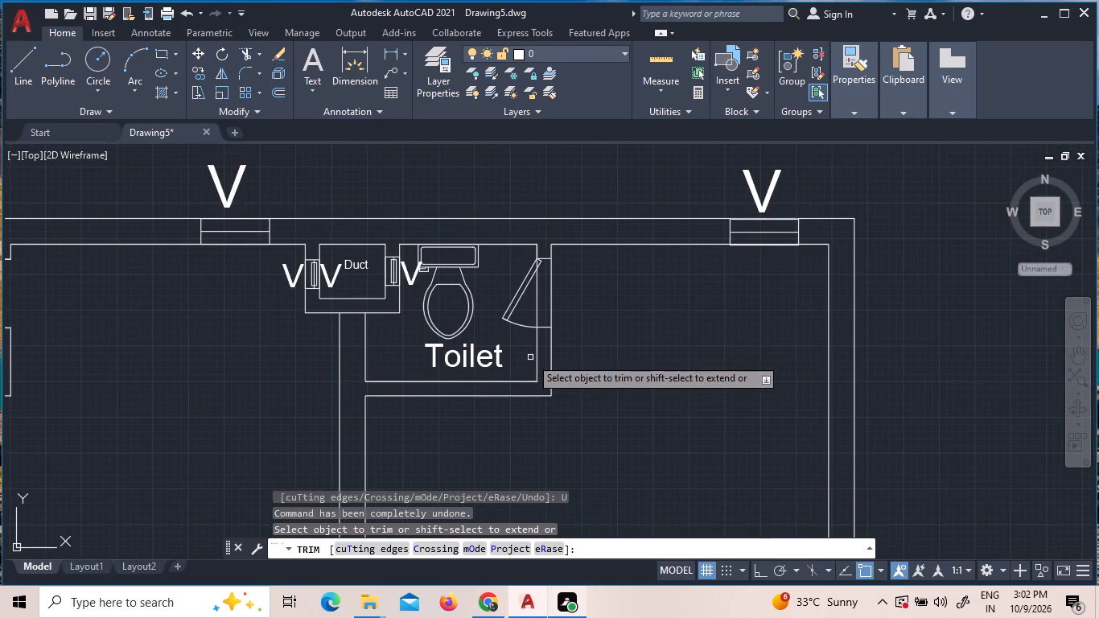
{"action": "left_click", "coordinate": [551, 262]}
{"action": "scroll", "coordinate": [537, 265], "scroll_direction": "up", "scroll_amount": 5}
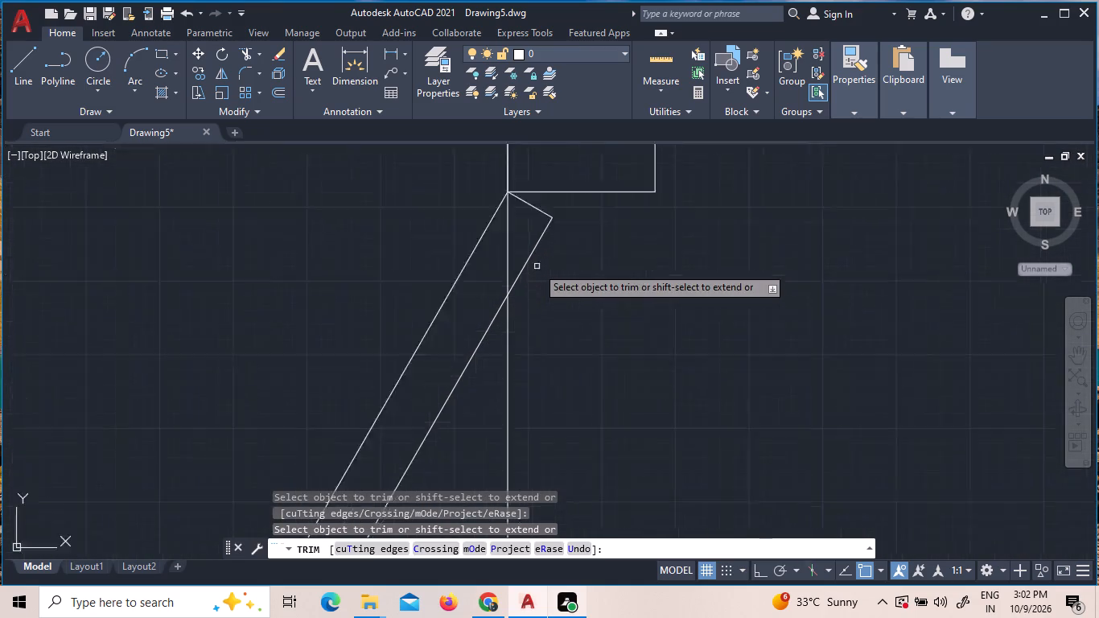
{"action": "left_click", "coordinate": [507, 236]}
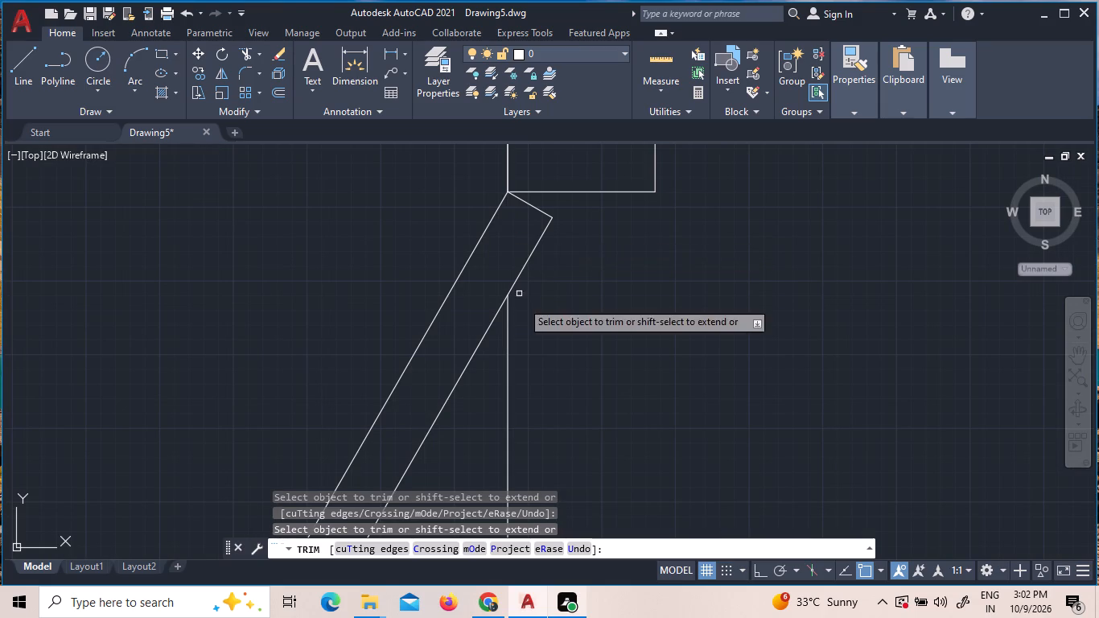
{"action": "left_click", "coordinate": [508, 327]}
{"action": "scroll", "coordinate": [529, 326], "scroll_direction": "down", "scroll_amount": 3}
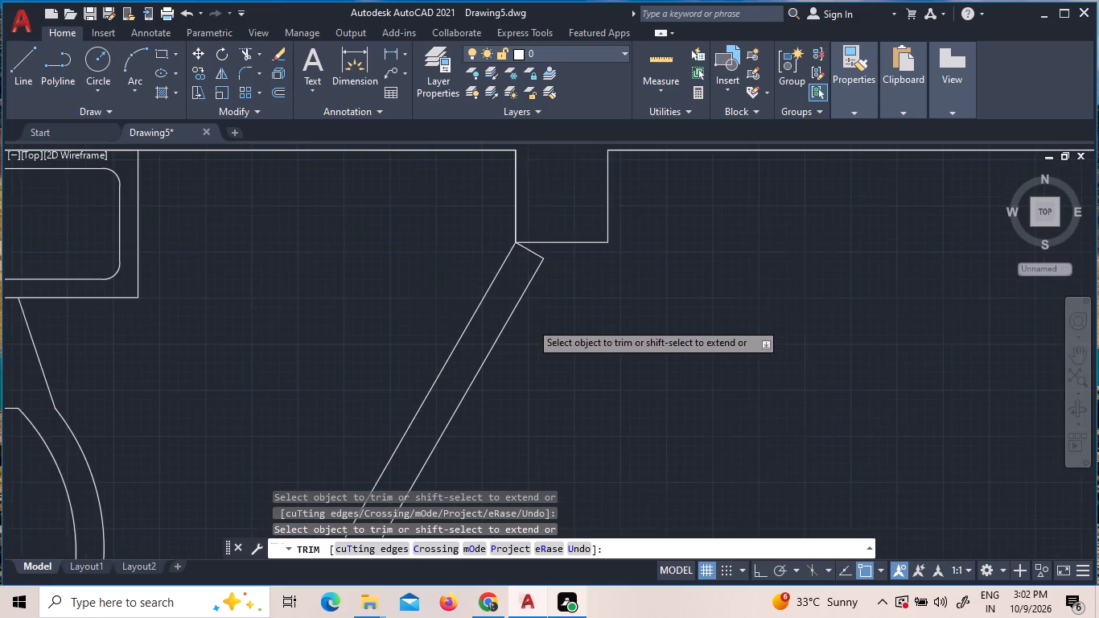
{"action": "scroll", "coordinate": [533, 330], "scroll_direction": "down", "scroll_amount": 4}
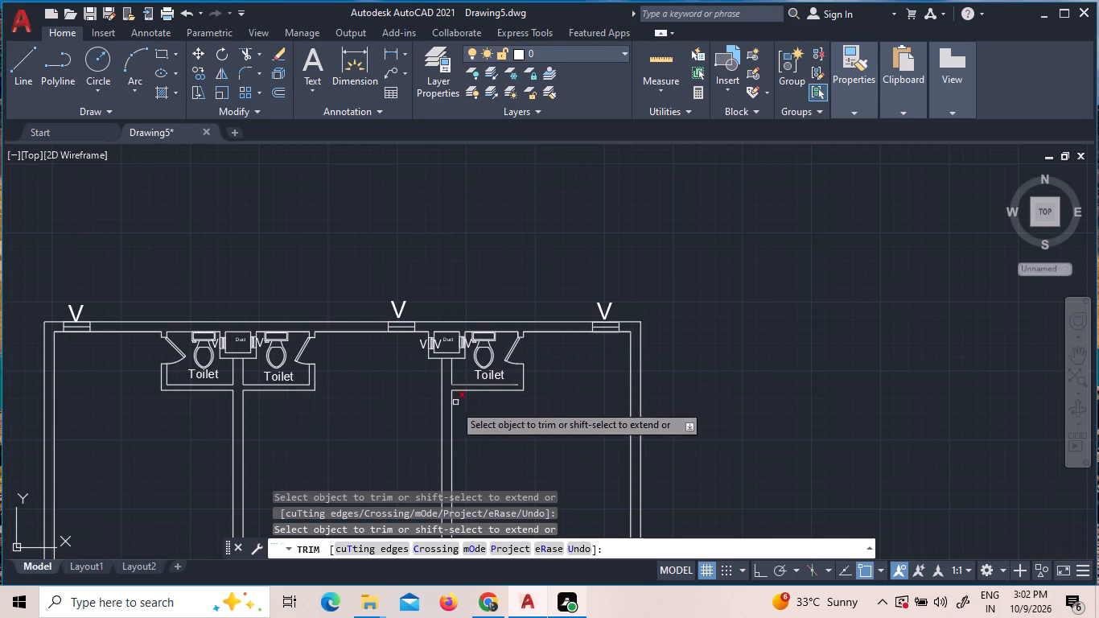
{"action": "key", "text": "Escape"}
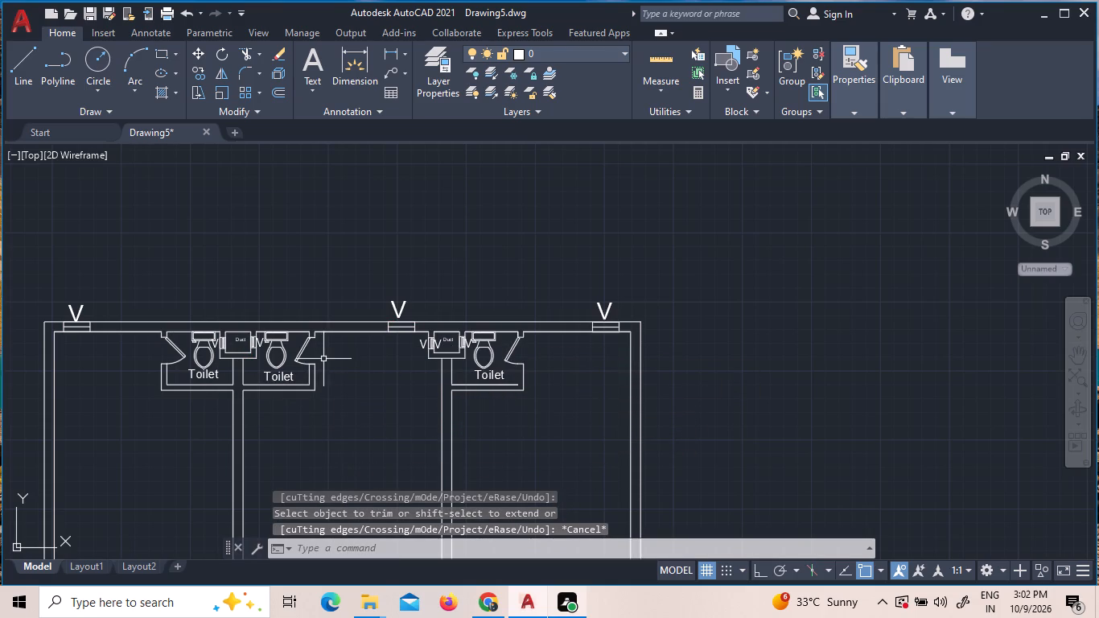
{"action": "key", "text": "Escape"}
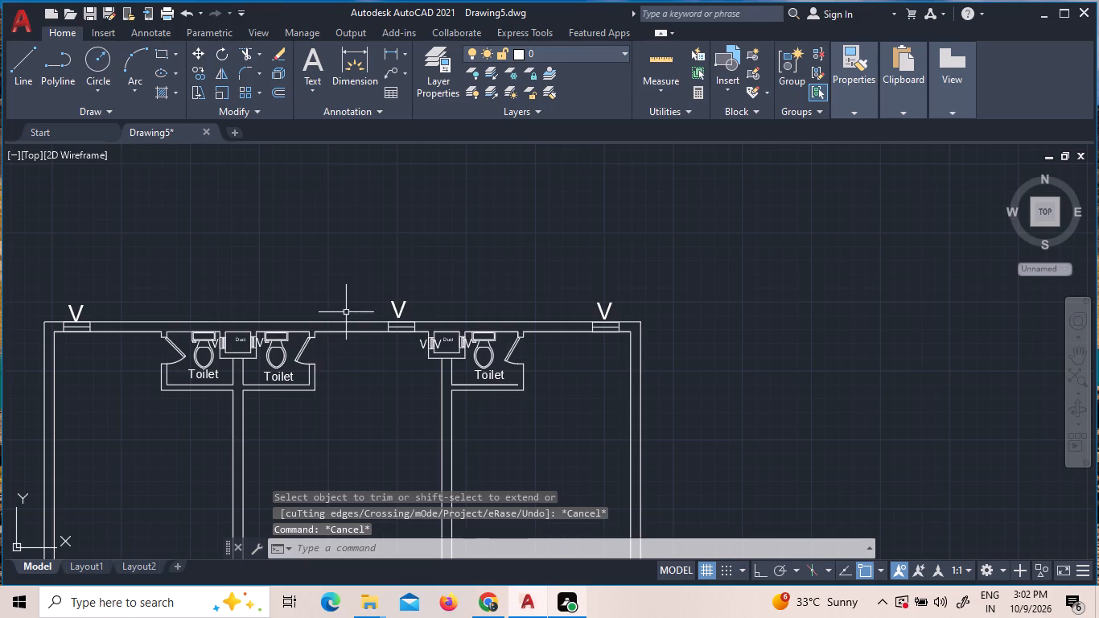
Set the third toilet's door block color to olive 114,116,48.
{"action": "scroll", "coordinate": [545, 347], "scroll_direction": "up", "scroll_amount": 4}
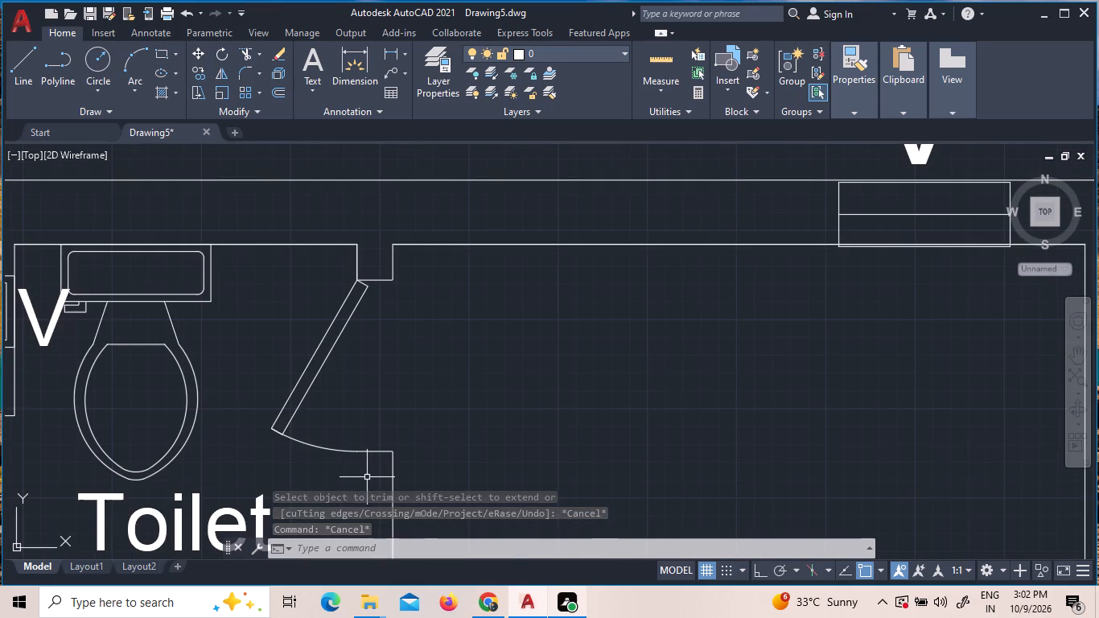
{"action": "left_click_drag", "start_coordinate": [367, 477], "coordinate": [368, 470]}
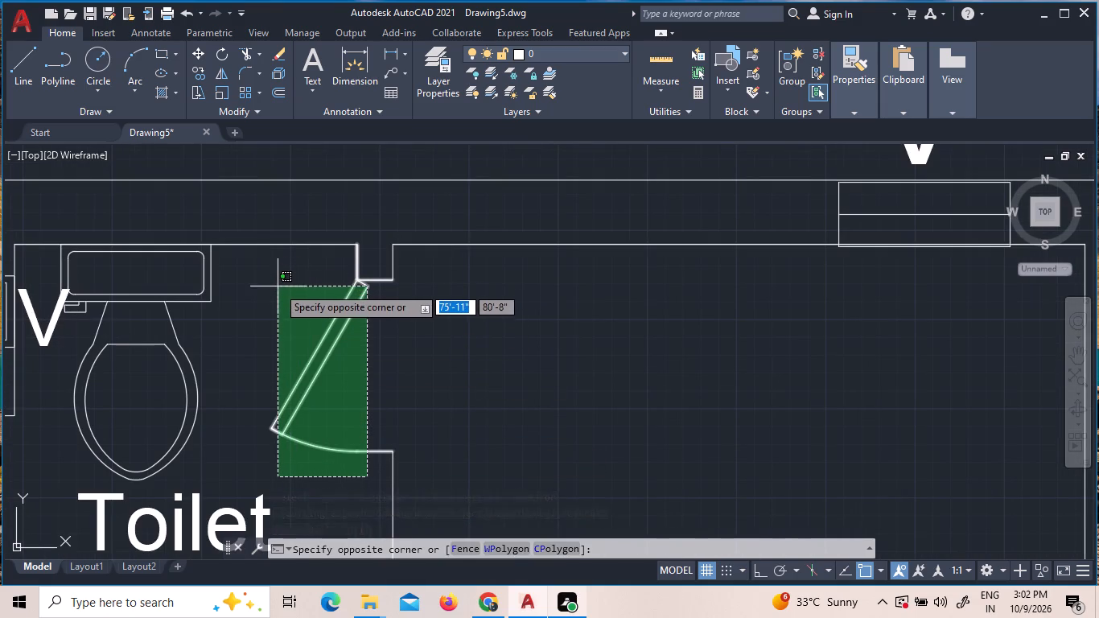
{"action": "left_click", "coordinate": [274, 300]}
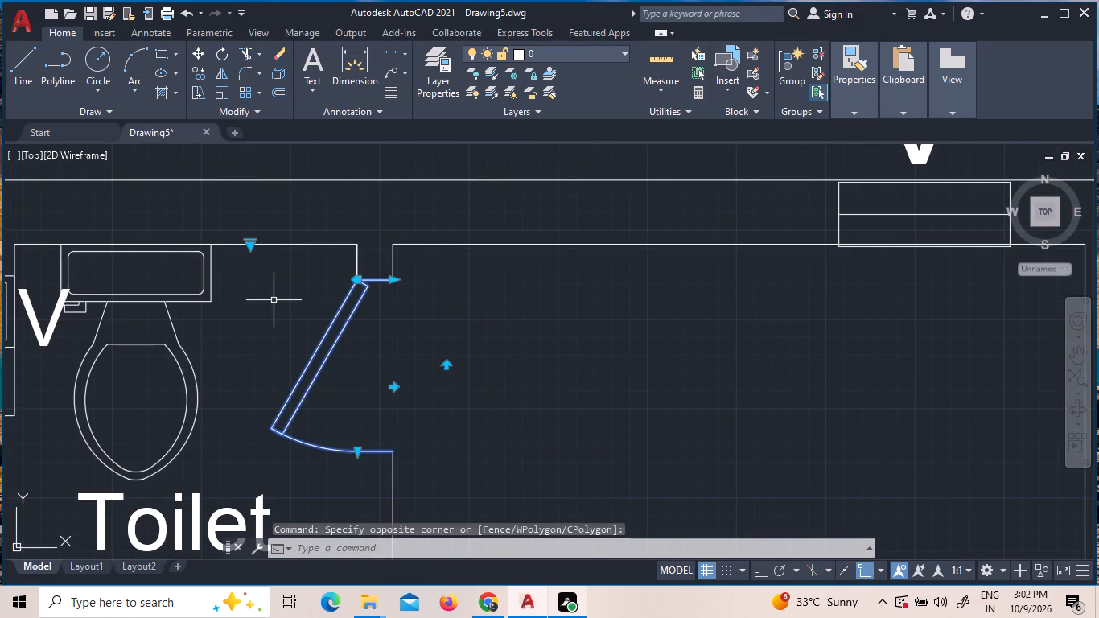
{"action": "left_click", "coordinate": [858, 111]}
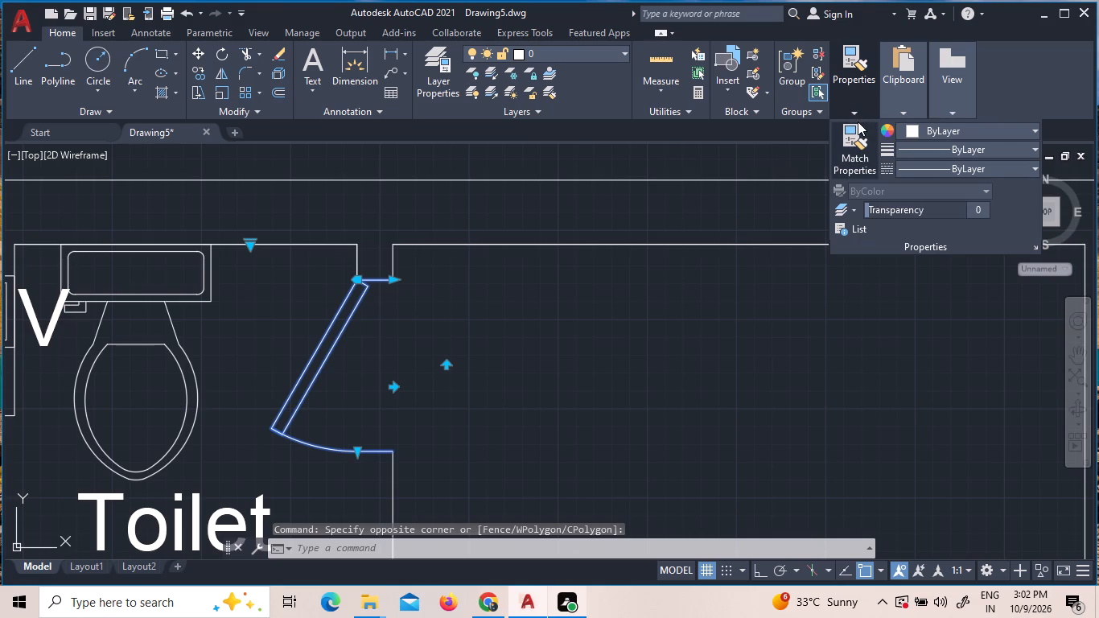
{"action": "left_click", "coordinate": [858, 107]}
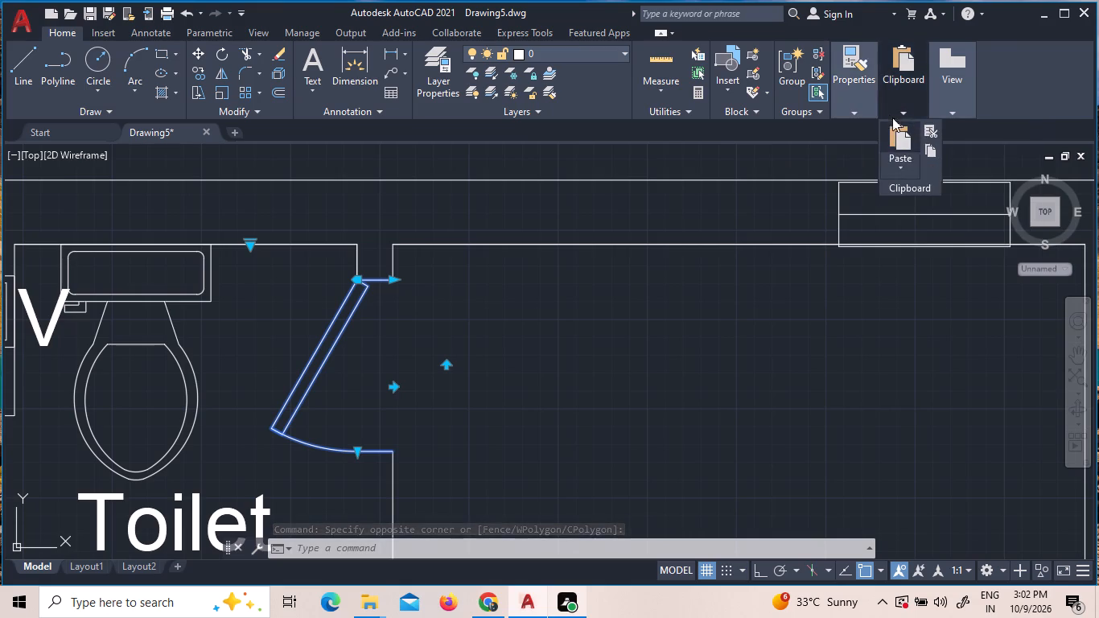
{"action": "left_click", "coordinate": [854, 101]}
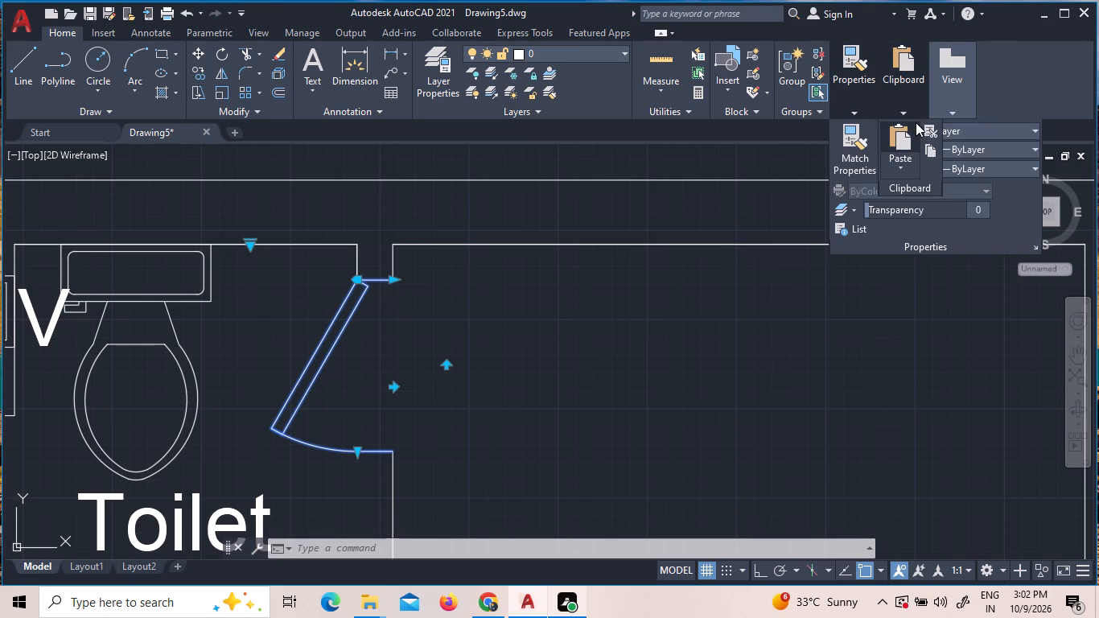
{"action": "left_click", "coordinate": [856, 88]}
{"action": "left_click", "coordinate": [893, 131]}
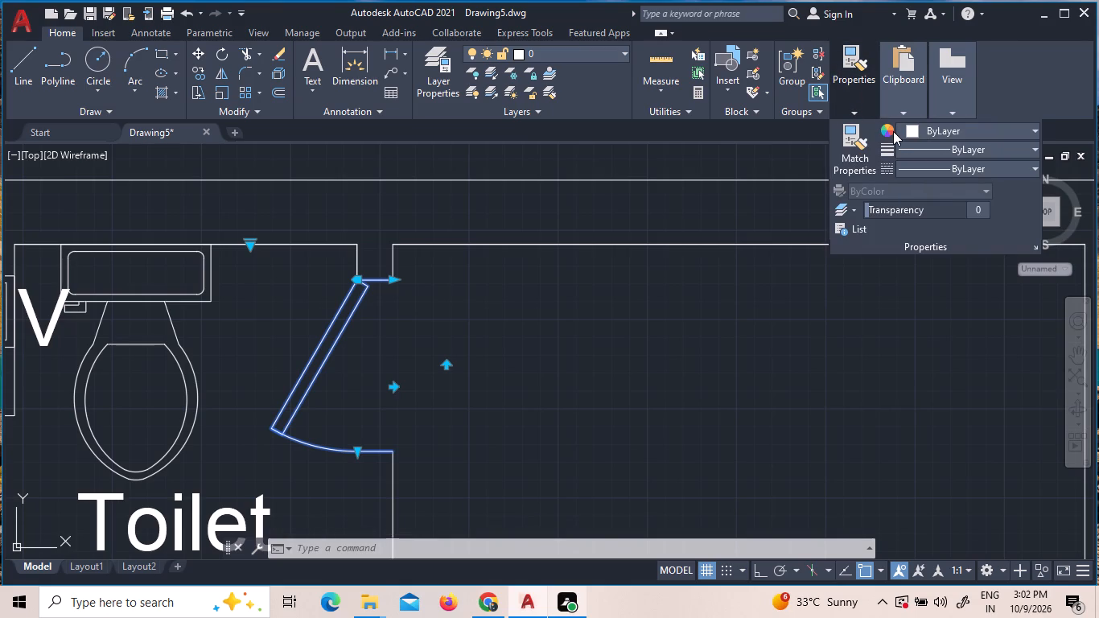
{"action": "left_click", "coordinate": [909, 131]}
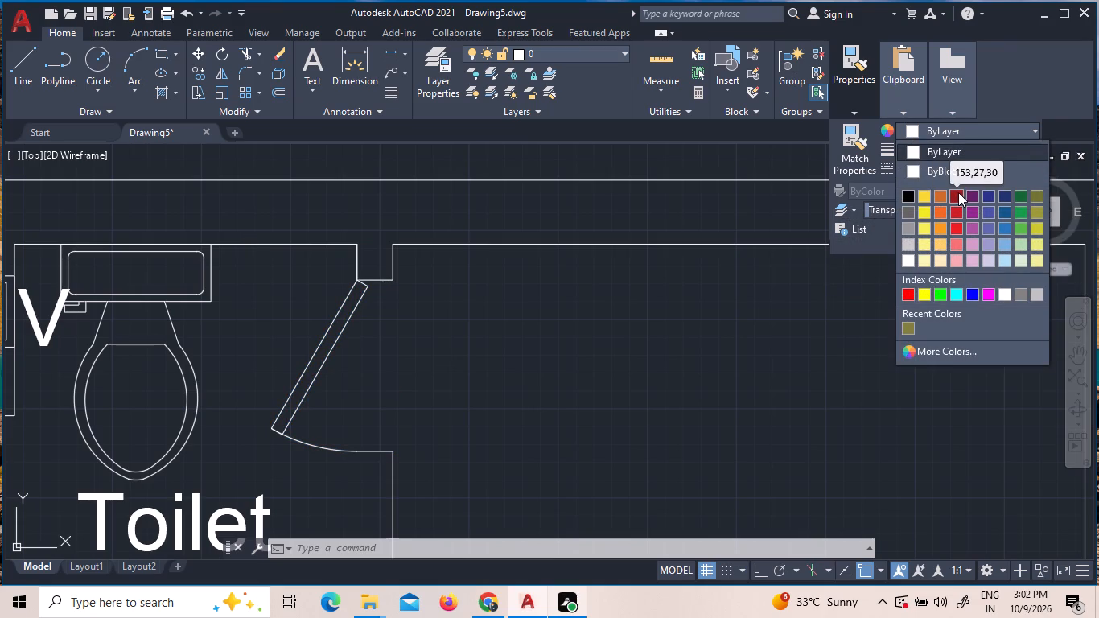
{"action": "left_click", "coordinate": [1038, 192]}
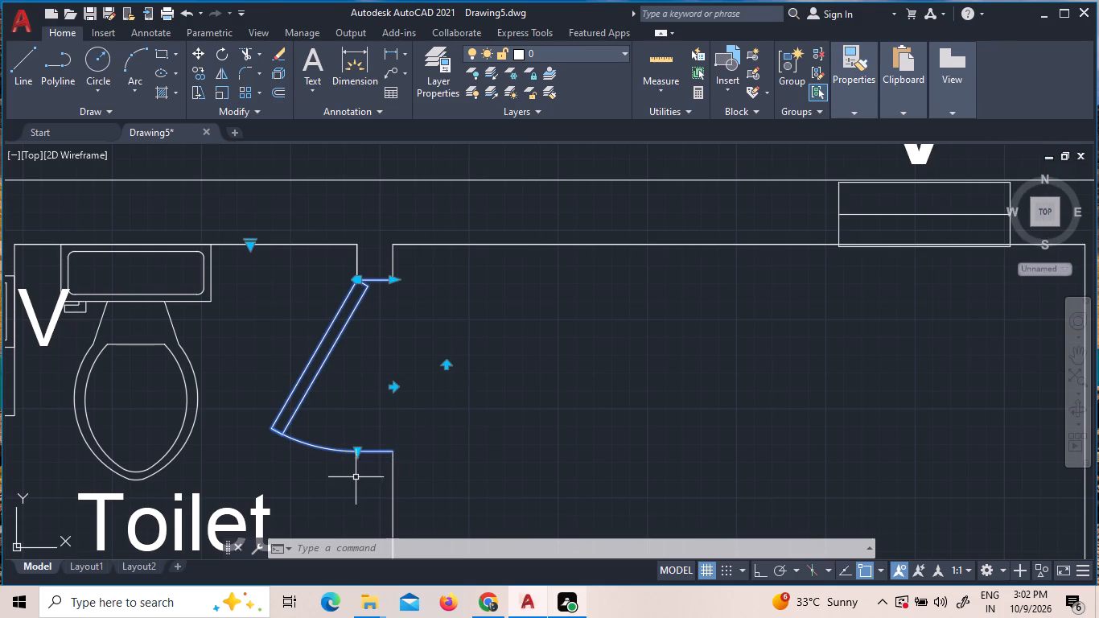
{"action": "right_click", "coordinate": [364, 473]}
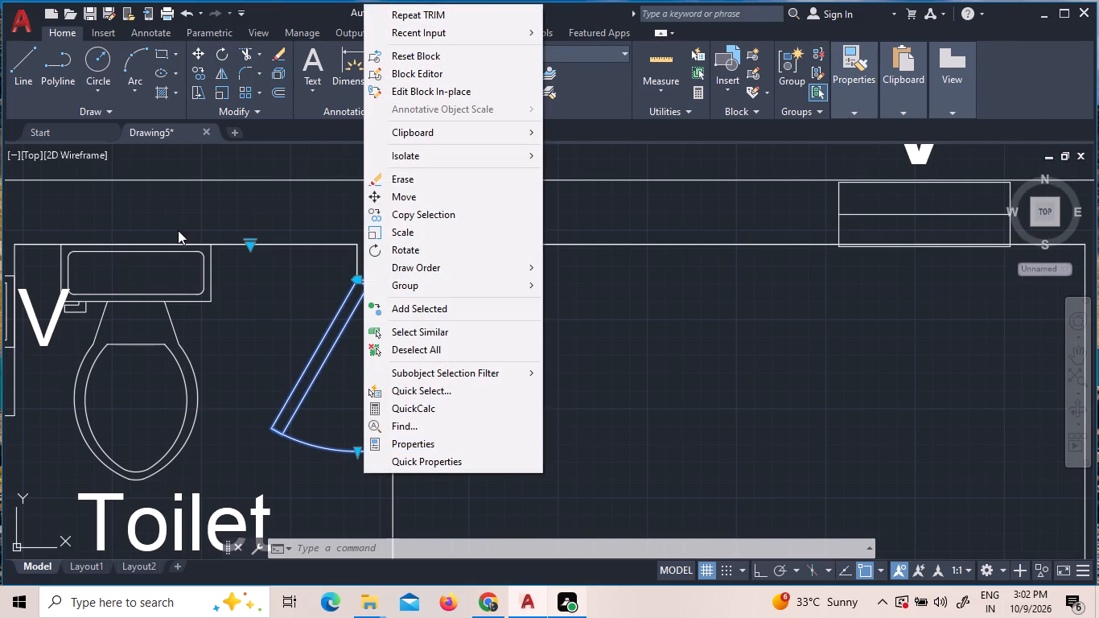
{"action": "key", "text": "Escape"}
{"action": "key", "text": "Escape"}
Set the third toilet's door block color to dark green 19,103,52.
{"action": "left_click", "coordinate": [361, 487]}
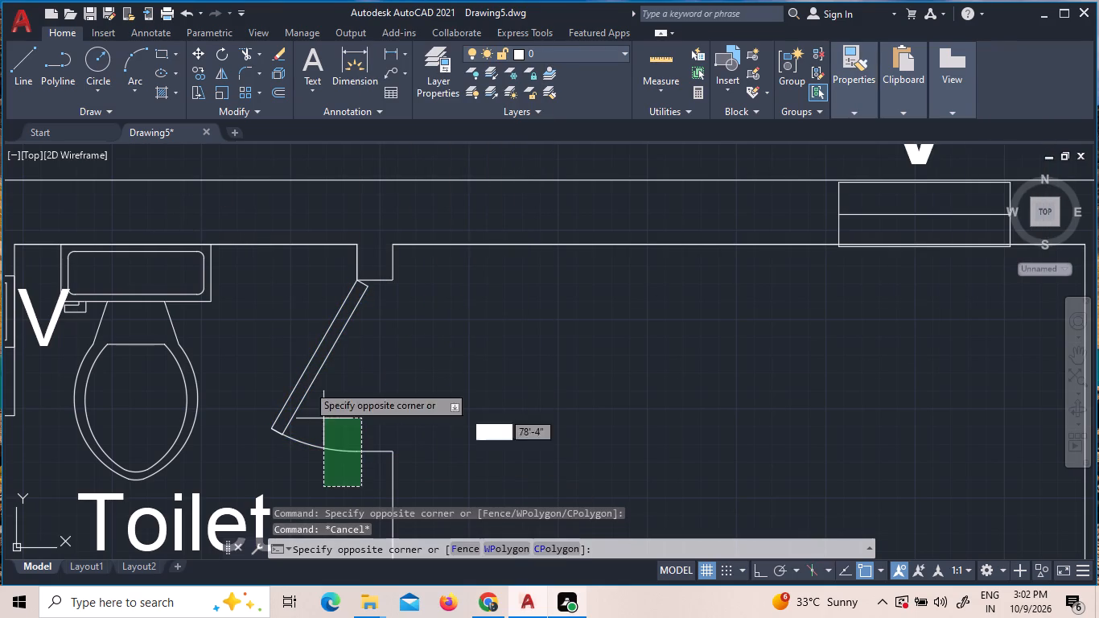
{"action": "left_click", "coordinate": [289, 299]}
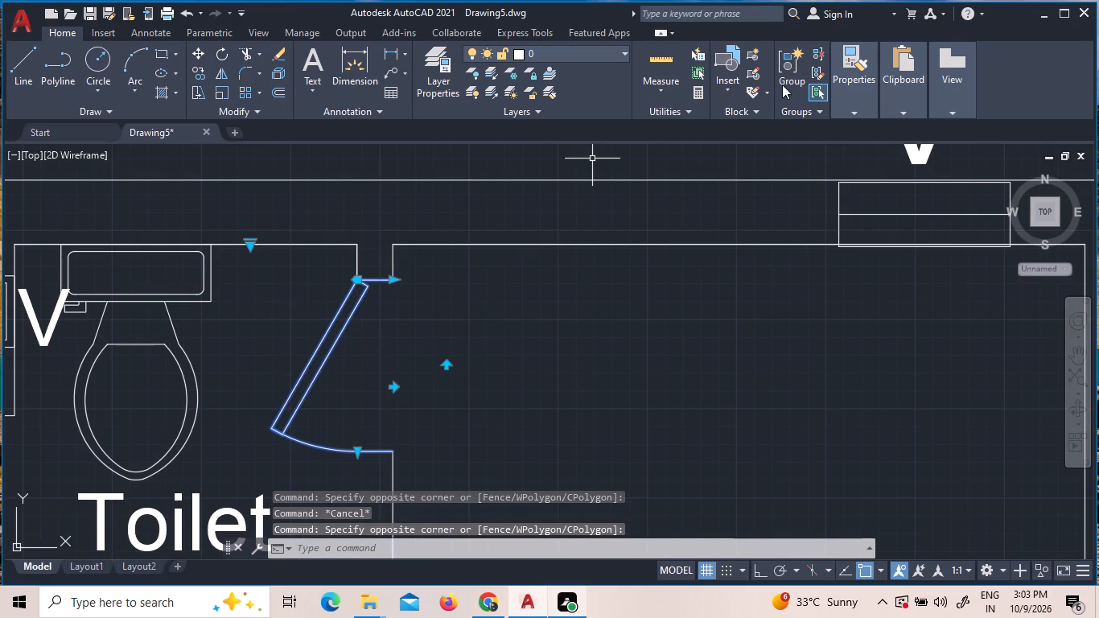
{"action": "left_click", "coordinate": [842, 102]}
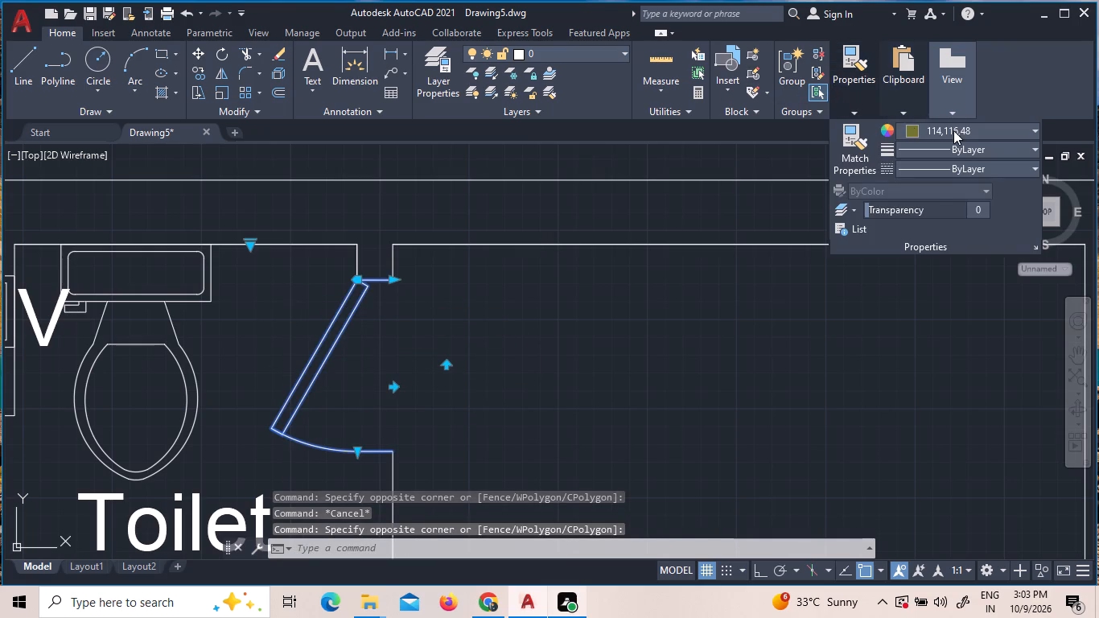
{"action": "left_click", "coordinate": [970, 129]}
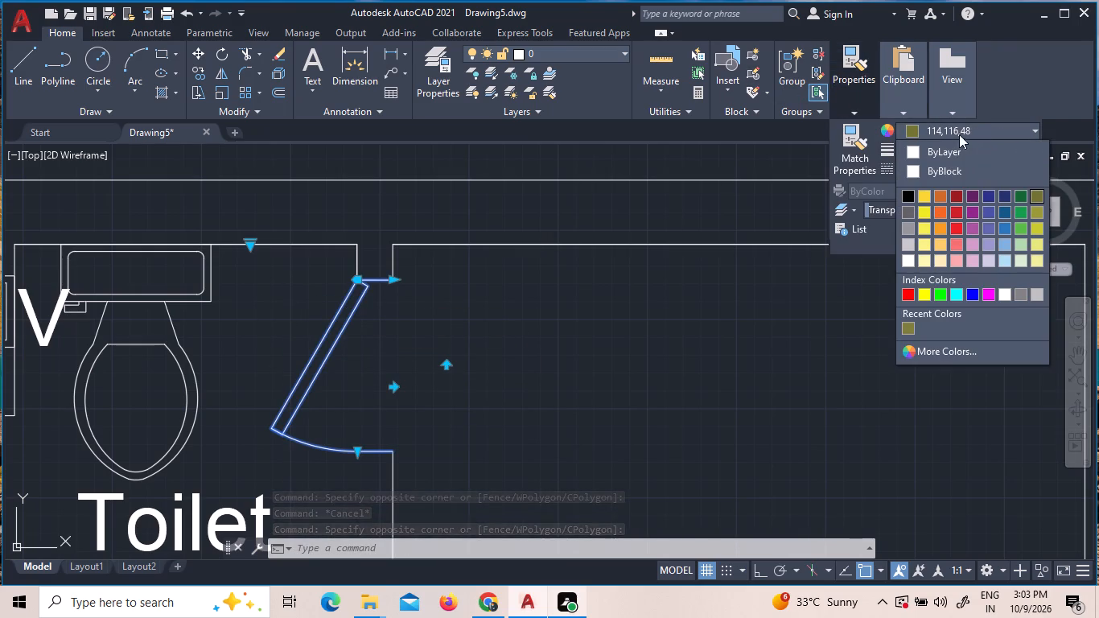
{"action": "double_click", "coordinate": [1015, 193]}
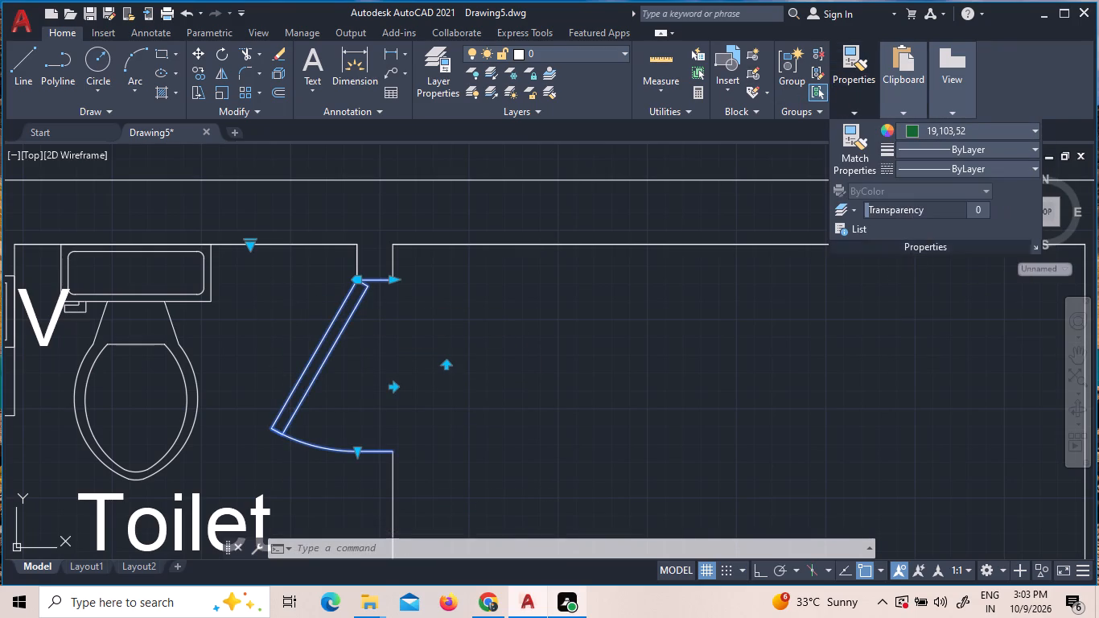
{"action": "left_click", "coordinate": [322, 356]}
{"action": "key", "text": "Escape"}
{"action": "key", "text": "Escape"}
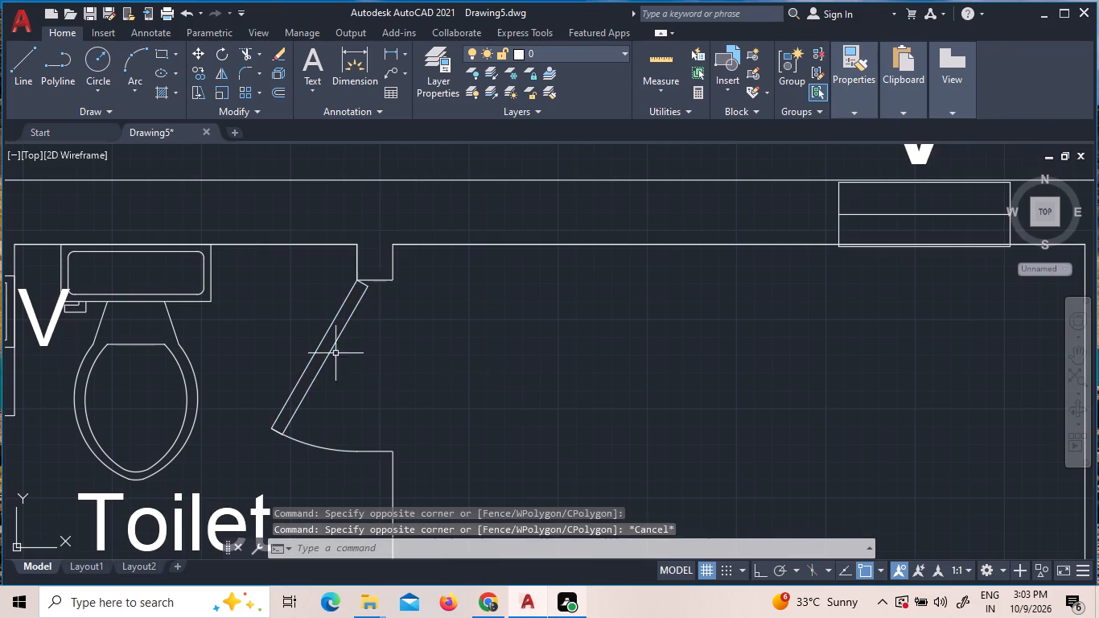
Copy the small V label between the first duct and the second toilet to beside each of the three toilet doors.
{"action": "scroll", "coordinate": [497, 303], "scroll_direction": "down", "scroll_amount": 2}
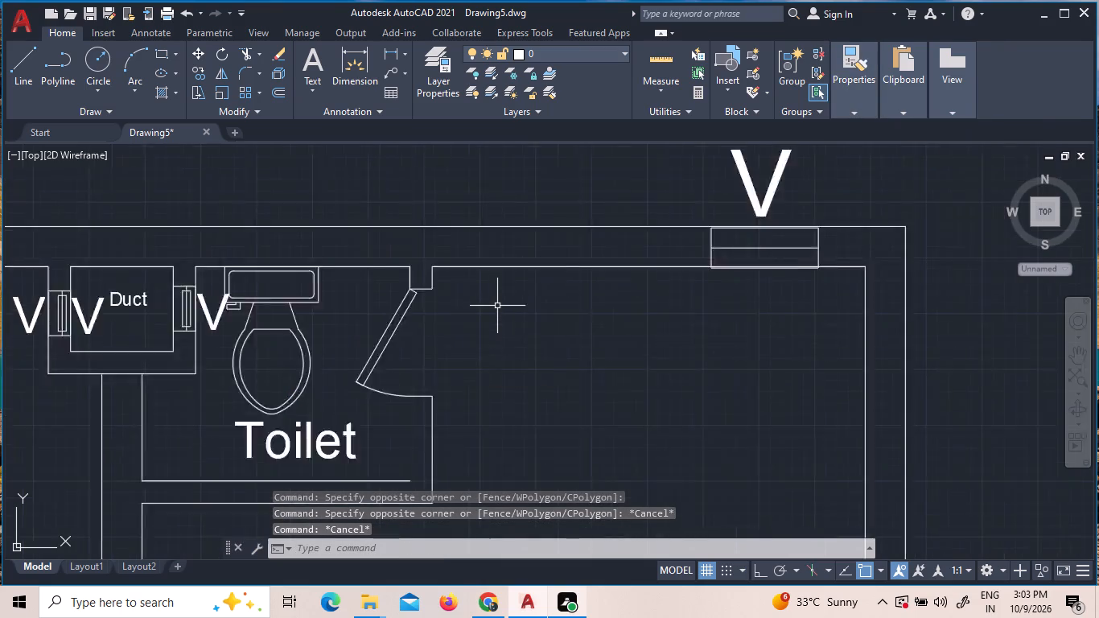
{"action": "scroll", "coordinate": [497, 310], "scroll_direction": "down", "scroll_amount": 1}
{"action": "middle_click_drag", "start_coordinate": [505, 311], "coordinate": [648, 291]}
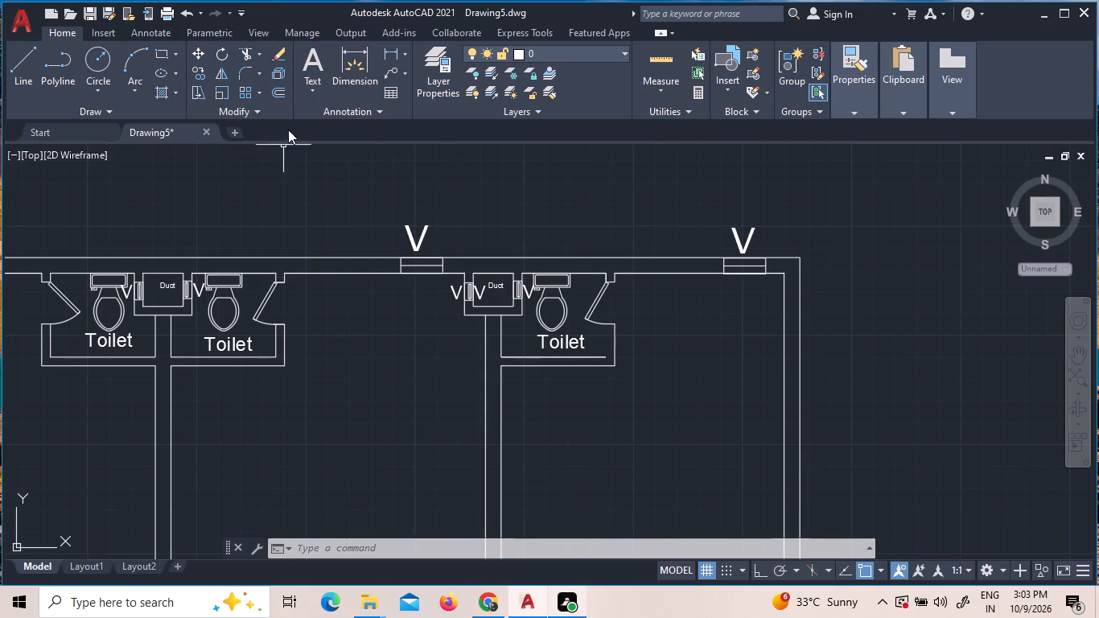
{"action": "left_click", "coordinate": [200, 286]}
{"action": "right_click", "coordinate": [157, 295]}
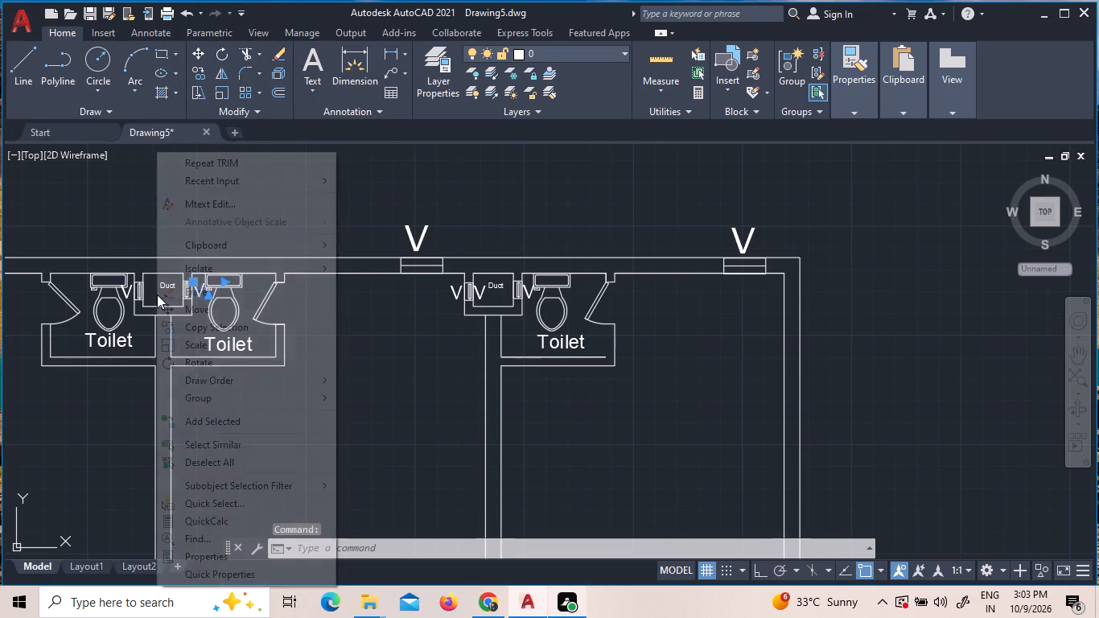
{"action": "double_click", "coordinate": [206, 323]}
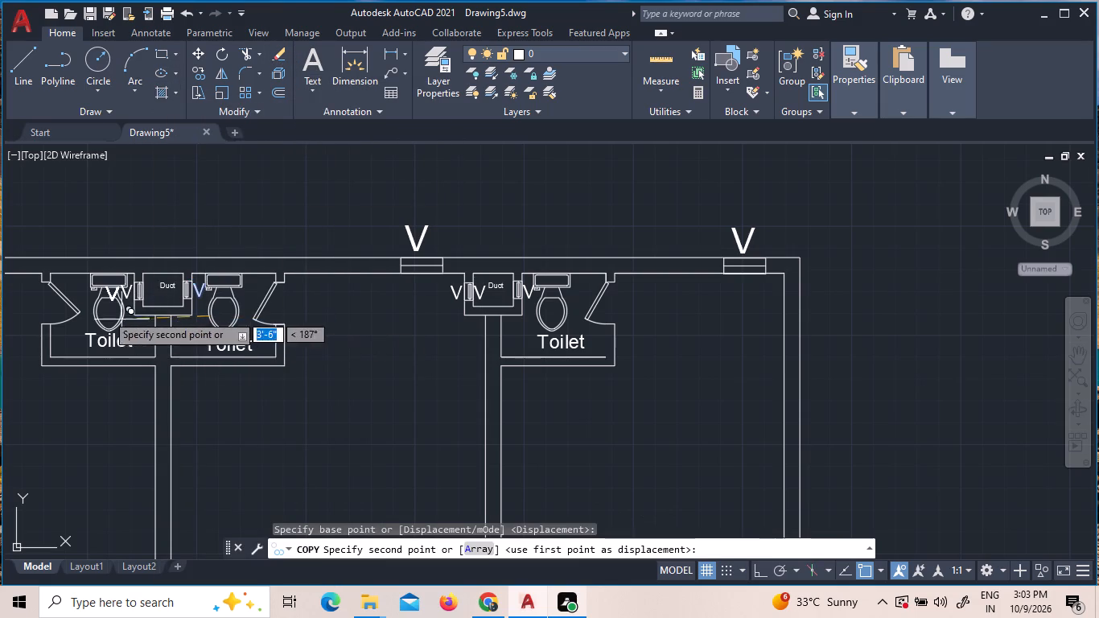
{"action": "left_click", "coordinate": [56, 334]}
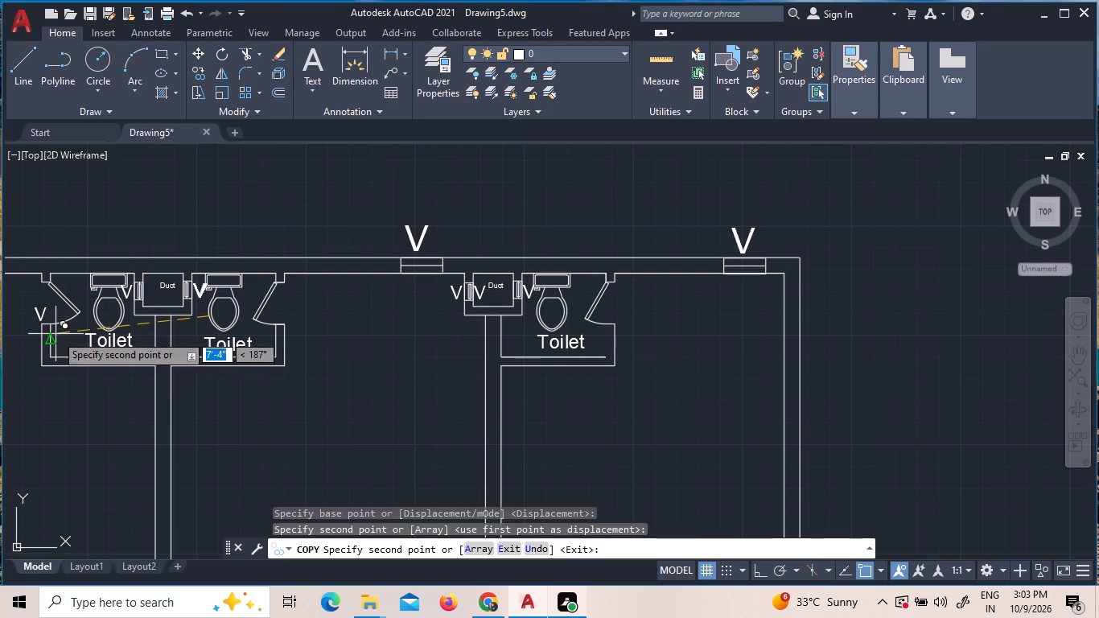
{"action": "left_click", "coordinate": [296, 333]}
{"action": "left_click", "coordinate": [628, 326]}
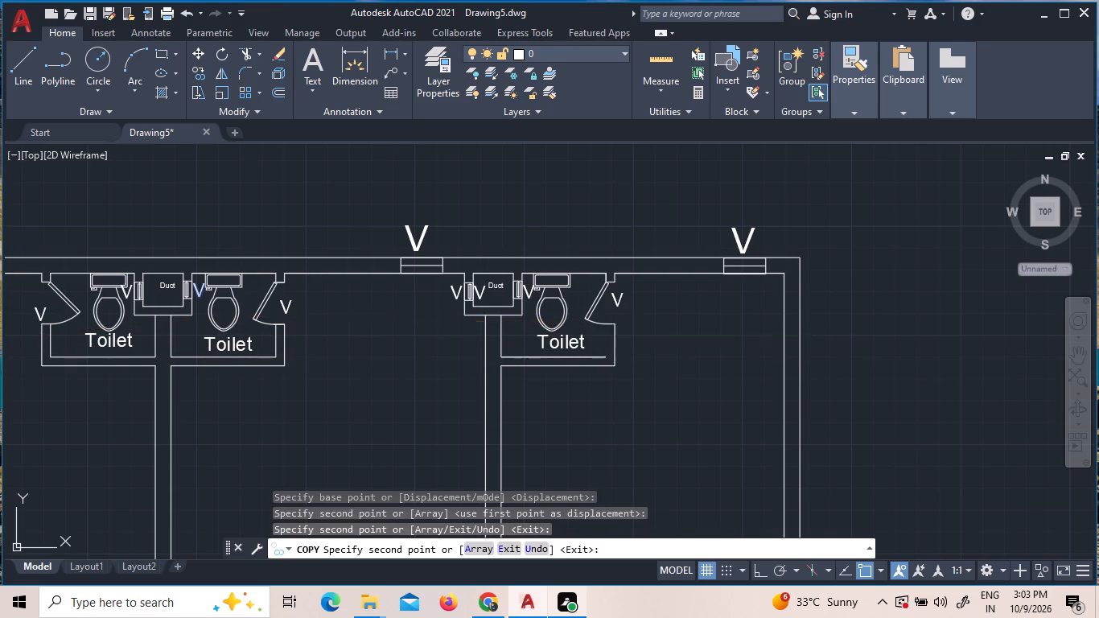
{"action": "key", "text": "Escape"}
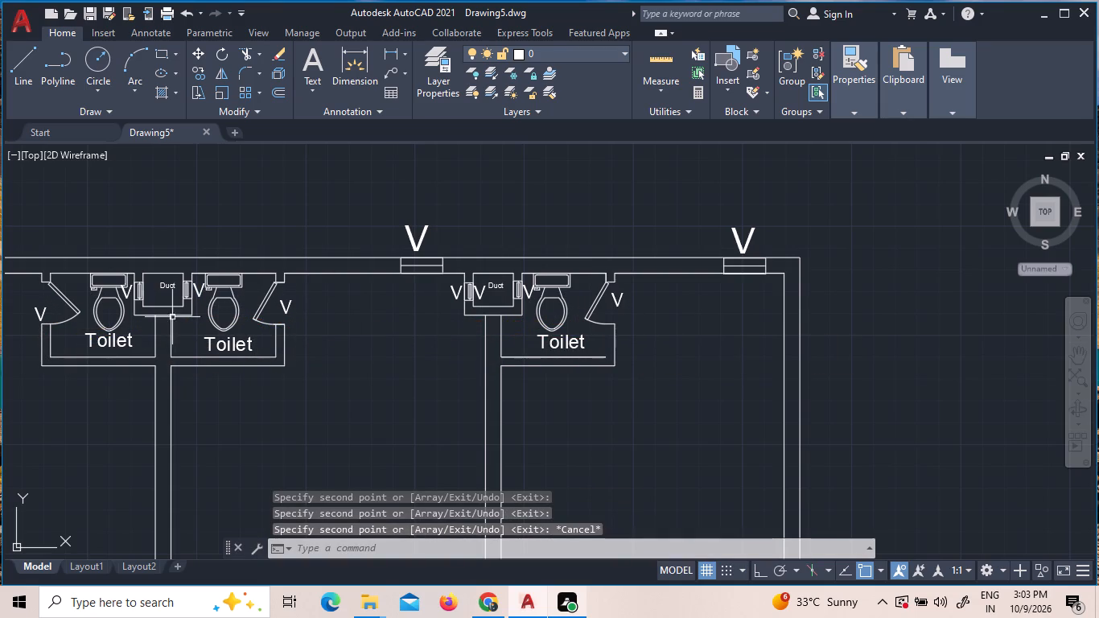
Change the copied V label at the first toilet's door to D.
{"action": "triple_click", "coordinate": [42, 309]}
{"action": "left_click", "coordinate": [42, 309]}
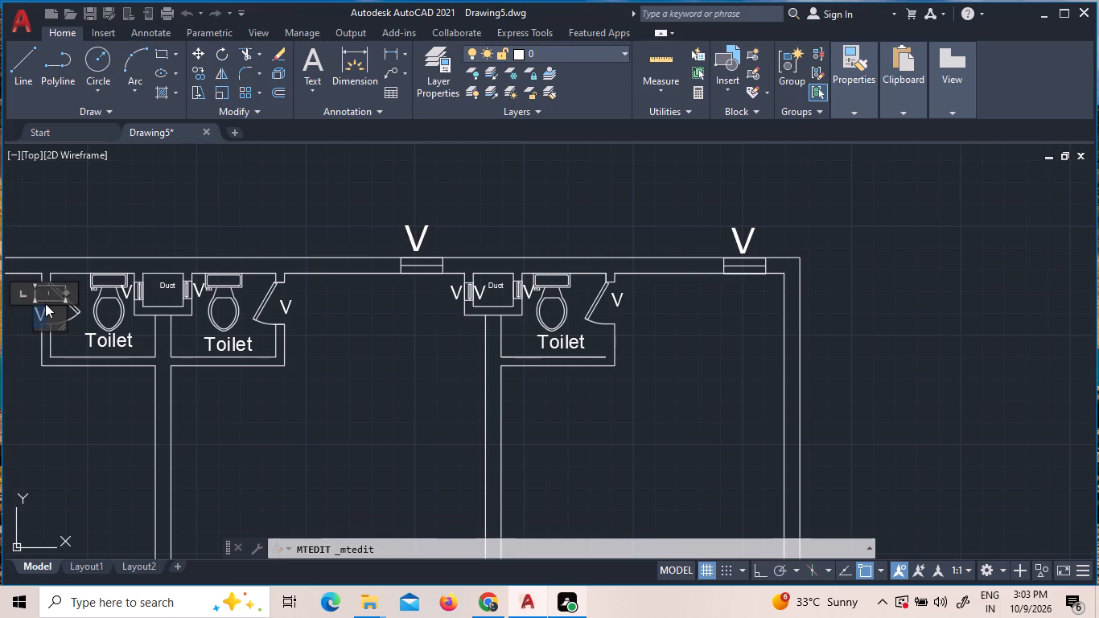
{"action": "key", "text": "d"}
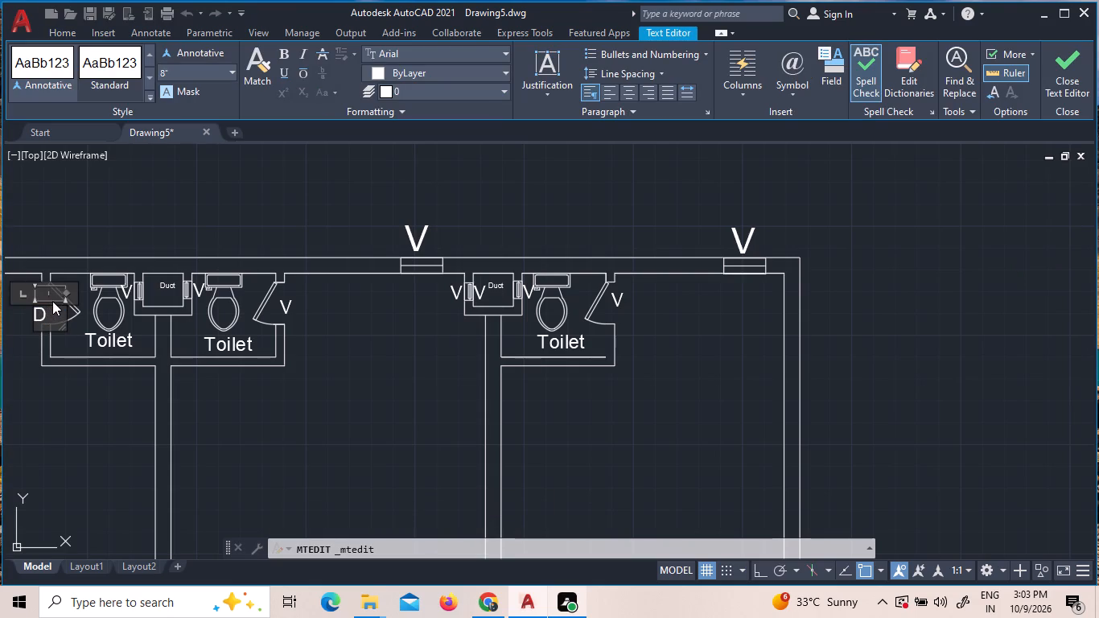
{"action": "left_click", "coordinate": [72, 333]}
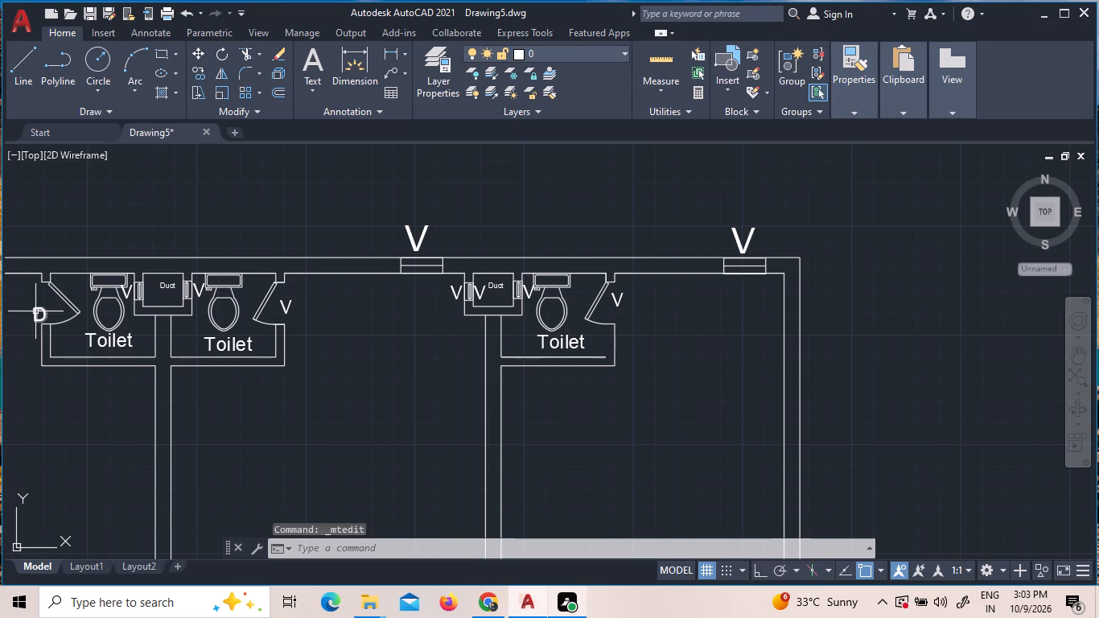
Move the D label slightly up and inward so it sits in the first toilet's door opening.
{"action": "left_click", "coordinate": [35, 311]}
{"action": "right_click", "coordinate": [35, 311]}
{"action": "left_click", "coordinate": [67, 310]}
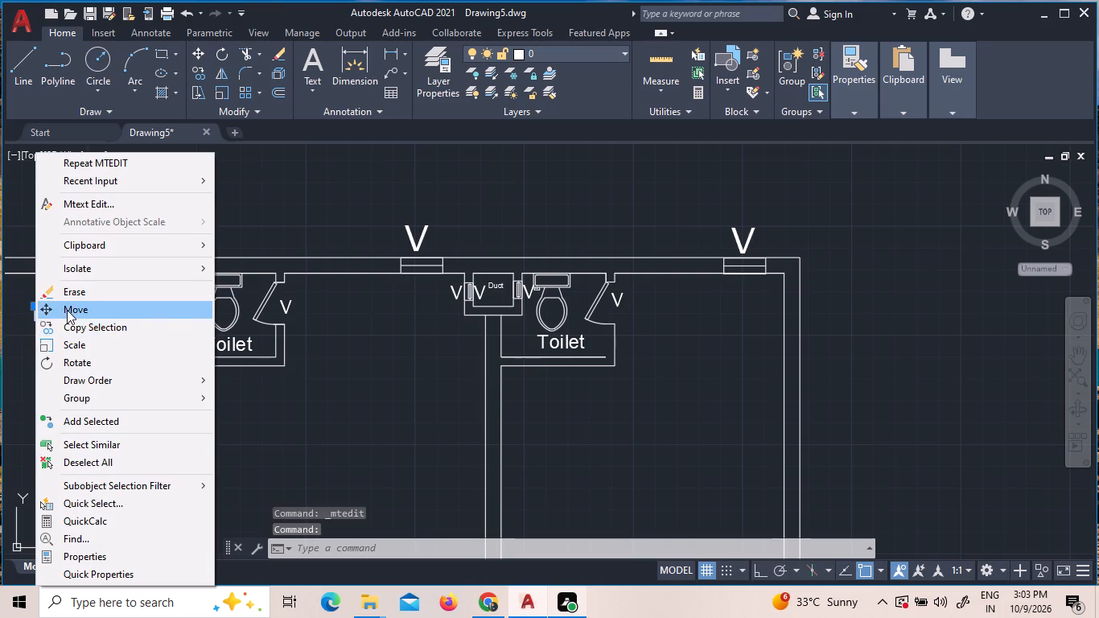
{"action": "left_click", "coordinate": [67, 310]}
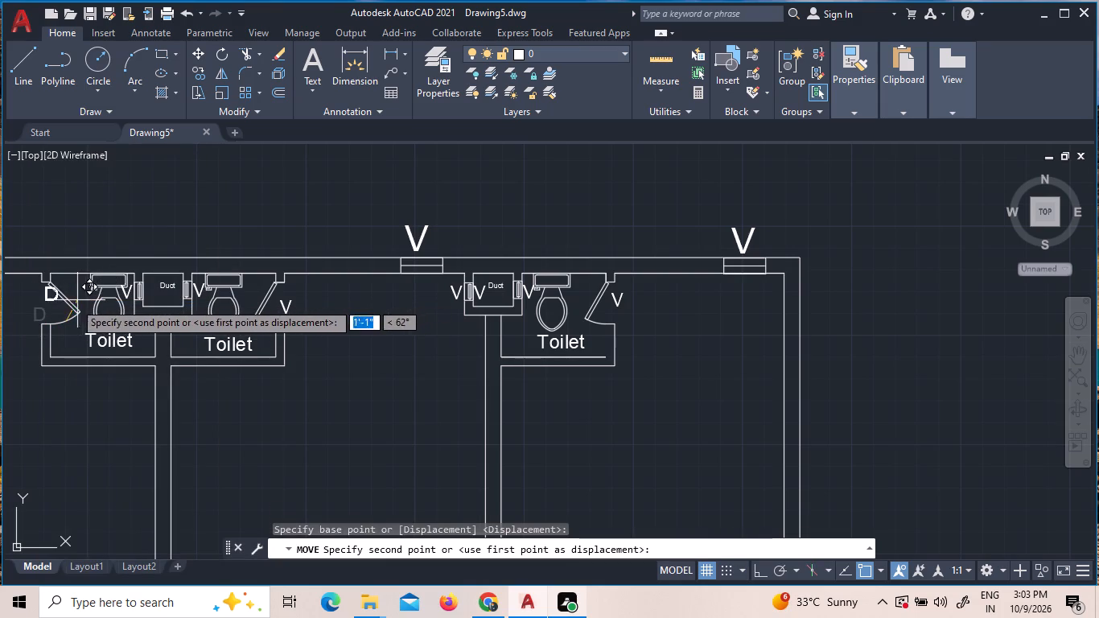
{"action": "left_click", "coordinate": [74, 310]}
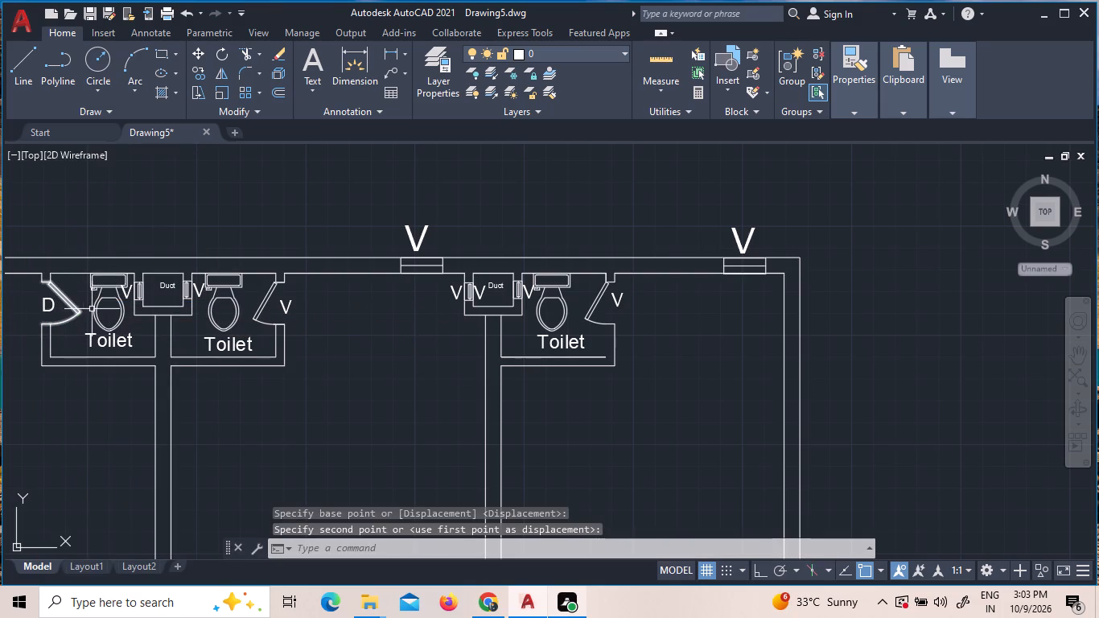
Change the V labels beside the second and third toilet doors to D.
{"action": "triple_click", "coordinate": [282, 304]}
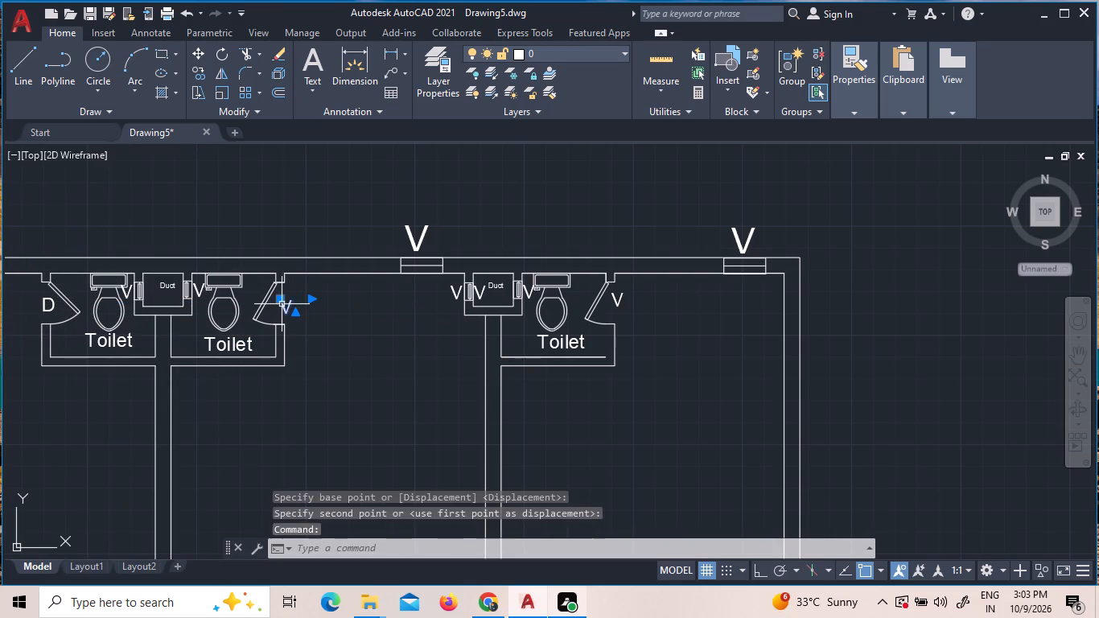
{"action": "left_click", "coordinate": [281, 304]}
{"action": "left_click", "coordinate": [281, 304]}
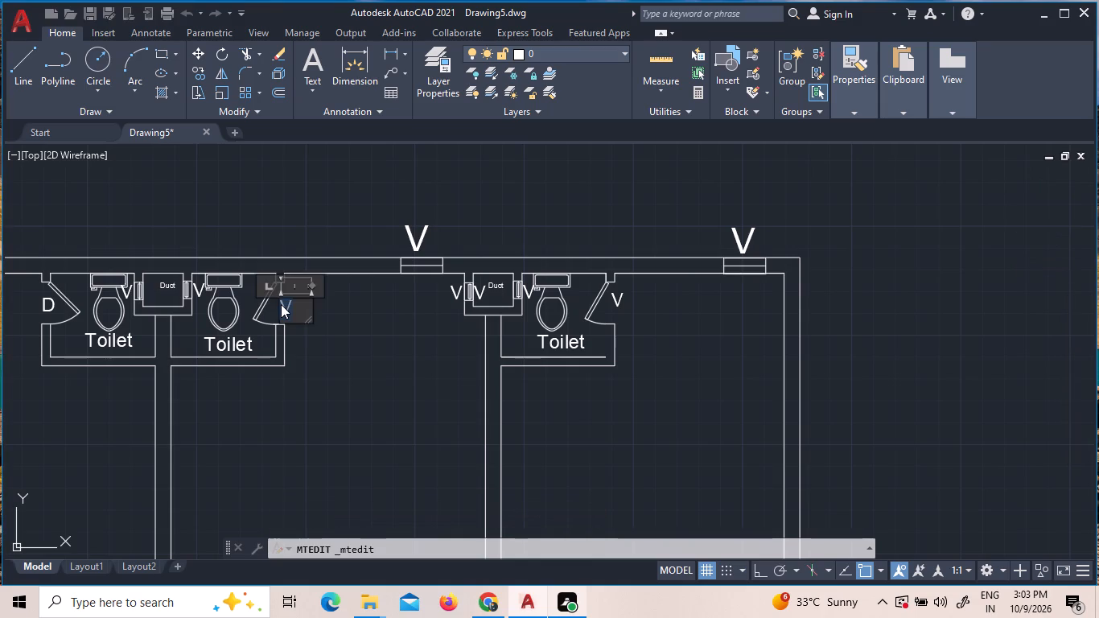
{"action": "key", "text": "d"}
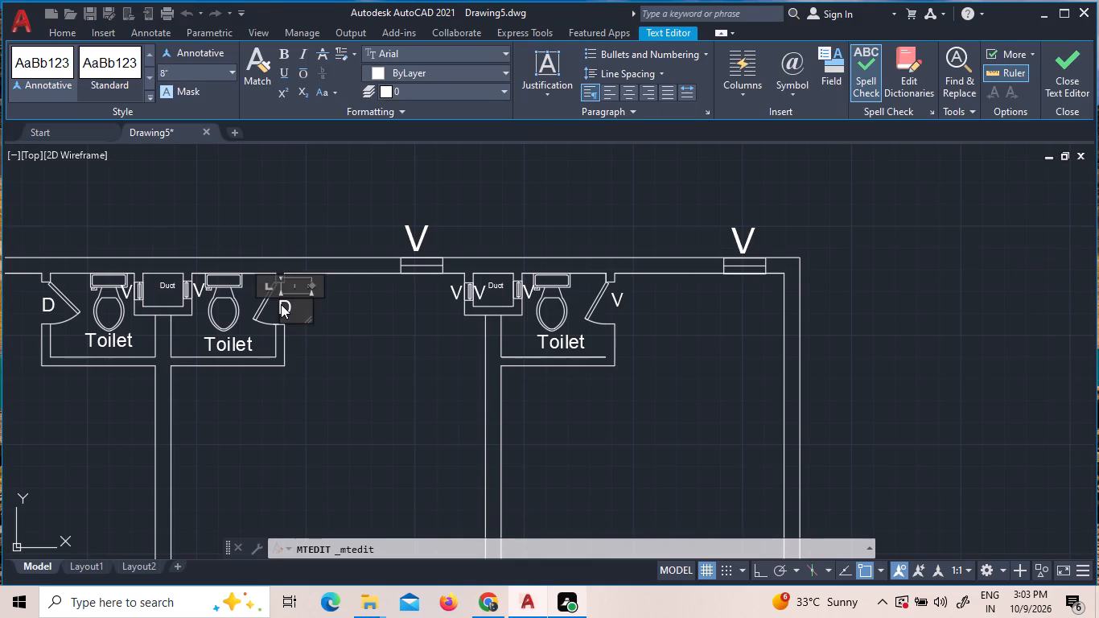
{"action": "left_click", "coordinate": [334, 312]}
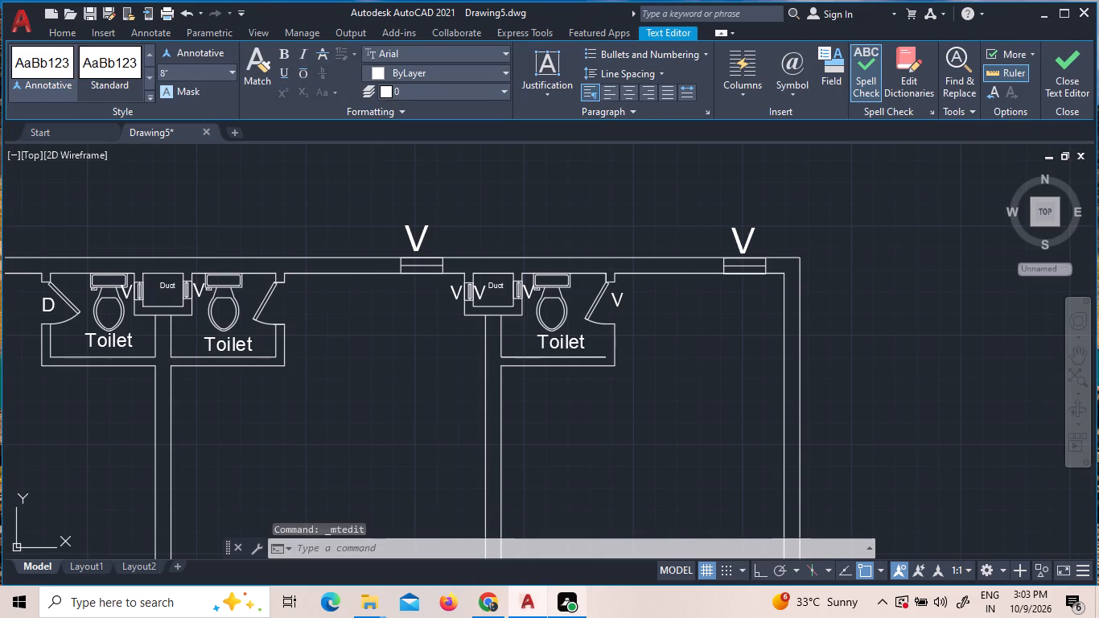
{"action": "triple_click", "coordinate": [616, 304]}
{"action": "triple_click", "coordinate": [616, 304]}
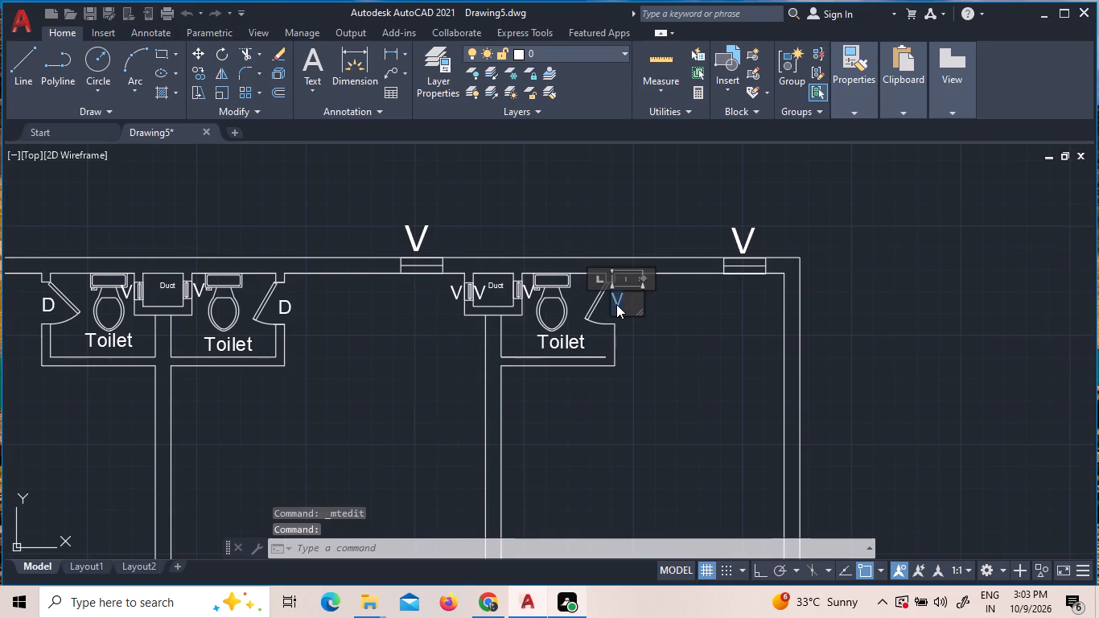
{"action": "key", "text": "d"}
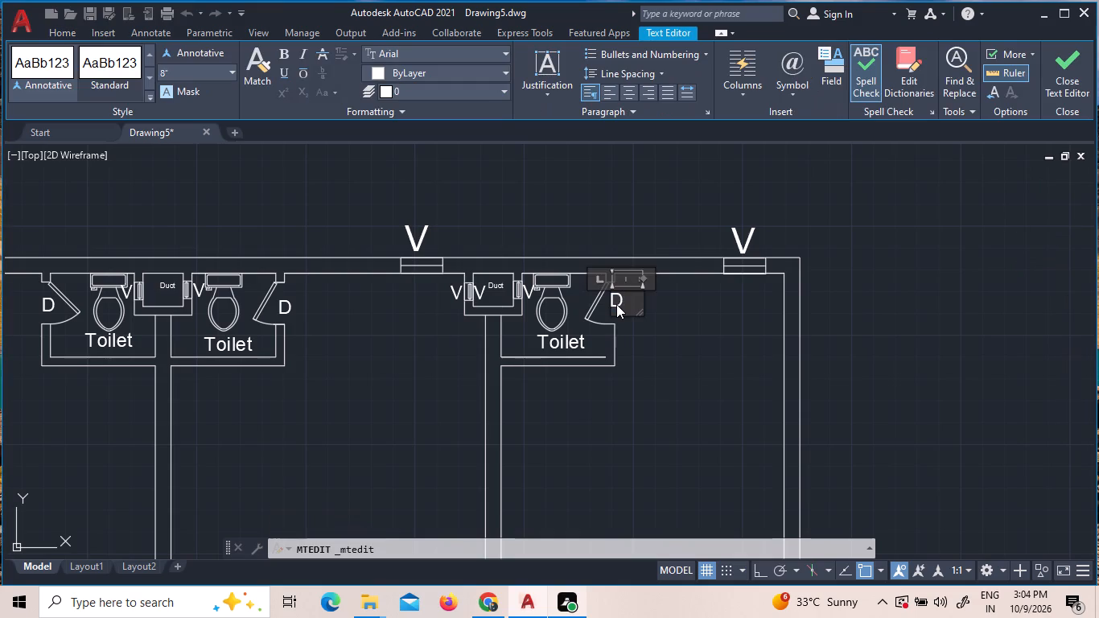
{"action": "left_click", "coordinate": [647, 355]}
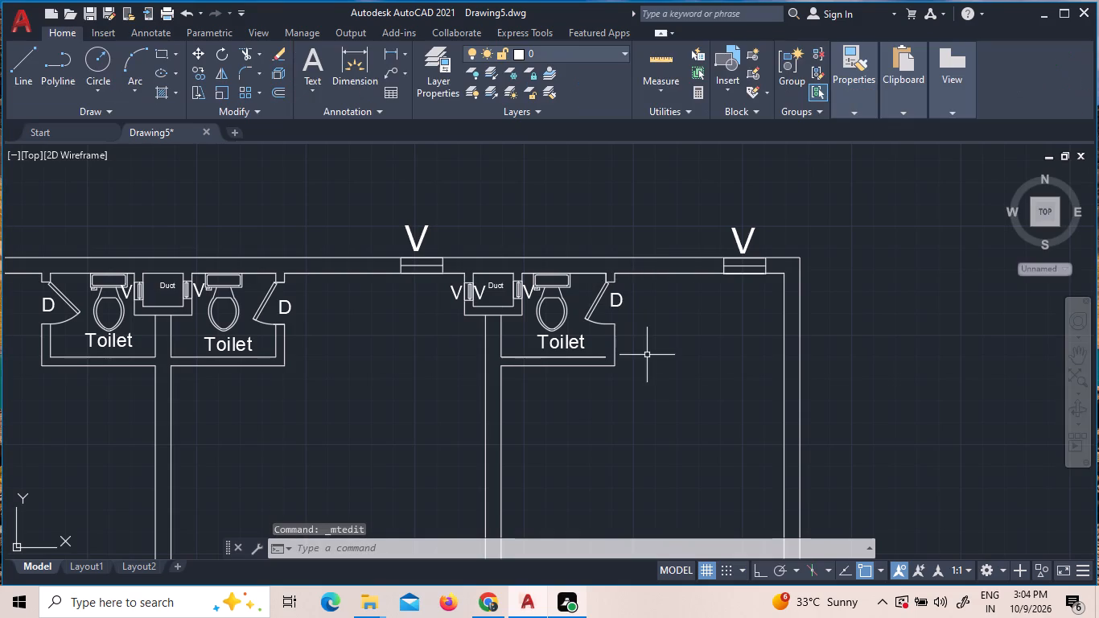
Offset the top wall's inner line 14' down into the first room and the middle room.
{"action": "scroll", "coordinate": [688, 336], "scroll_direction": "down", "scroll_amount": 1}
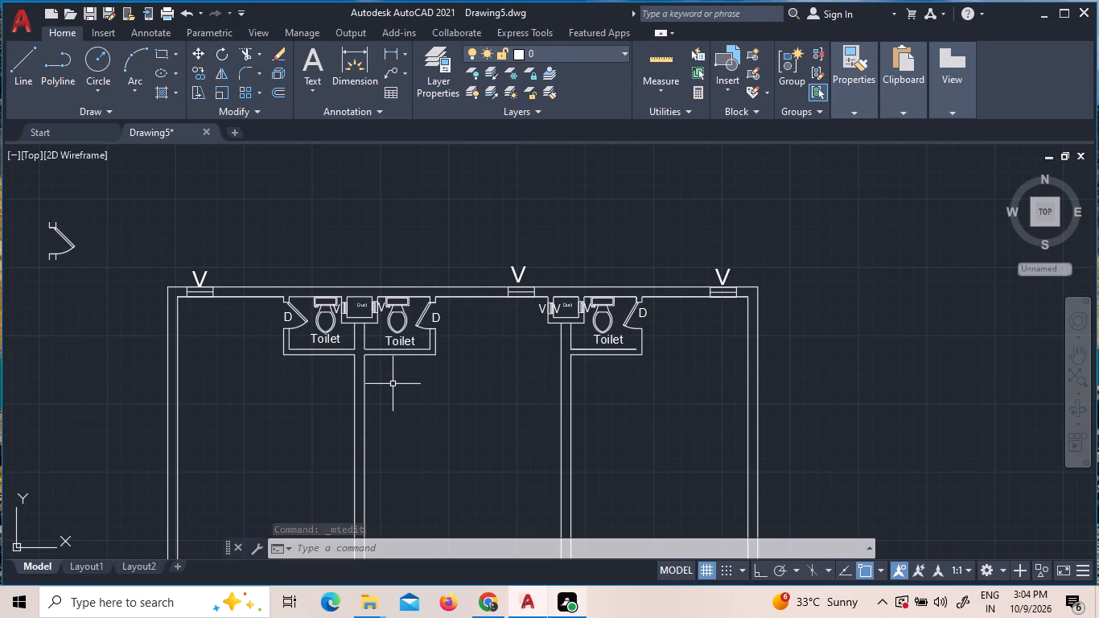
{"action": "middle_click_drag", "start_coordinate": [393, 384], "coordinate": [396, 259]}
{"action": "key", "text": "Escape"}
{"action": "key", "text": "Escape"}
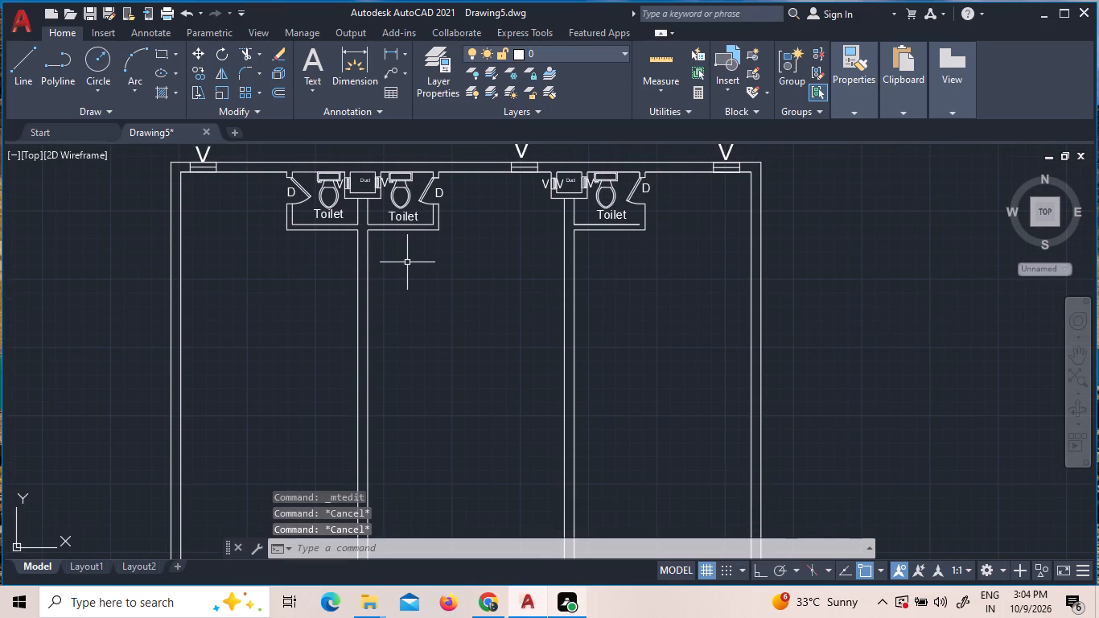
{"action": "key", "text": "o"}
{"action": "key", "text": "Return"}
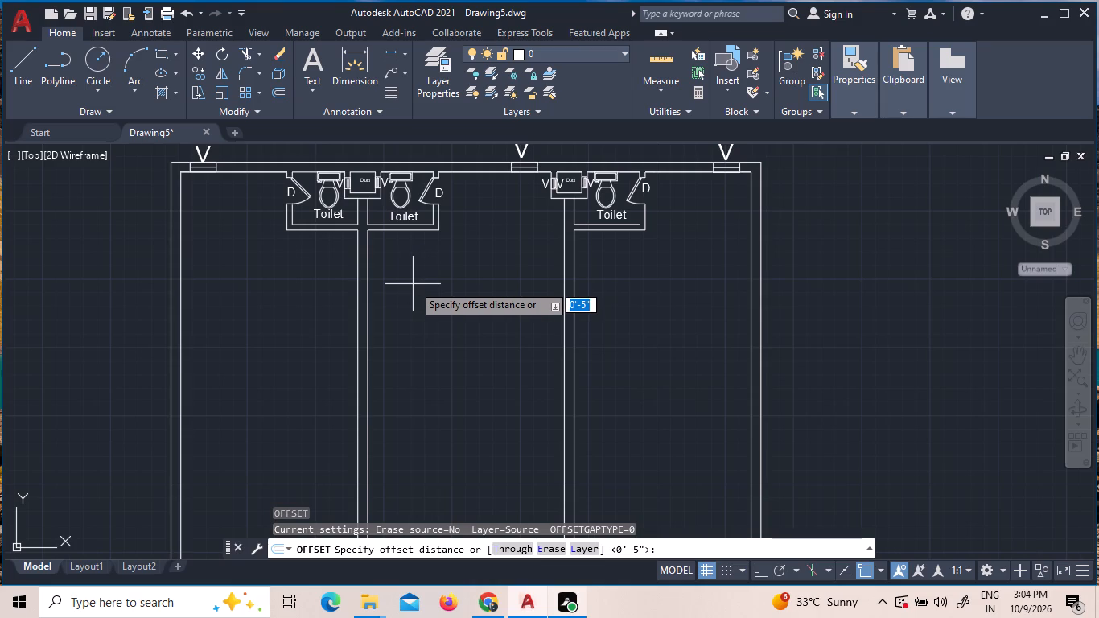
{"action": "type", "text": "14"}
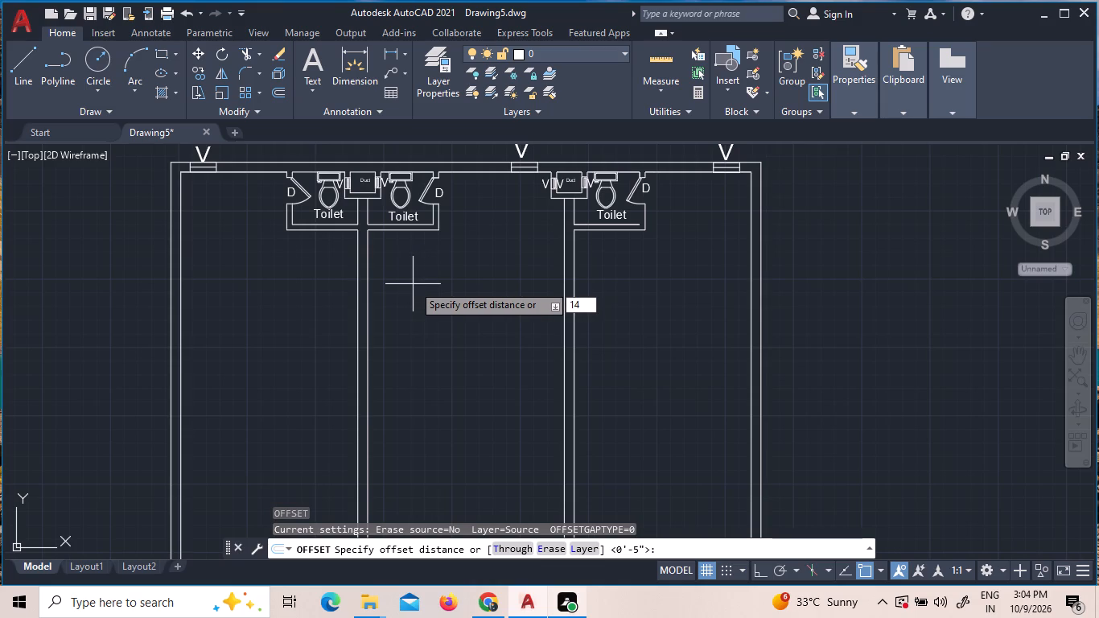
{"action": "key", "text": "apostrophe"}
{"action": "key", "text": "Return"}
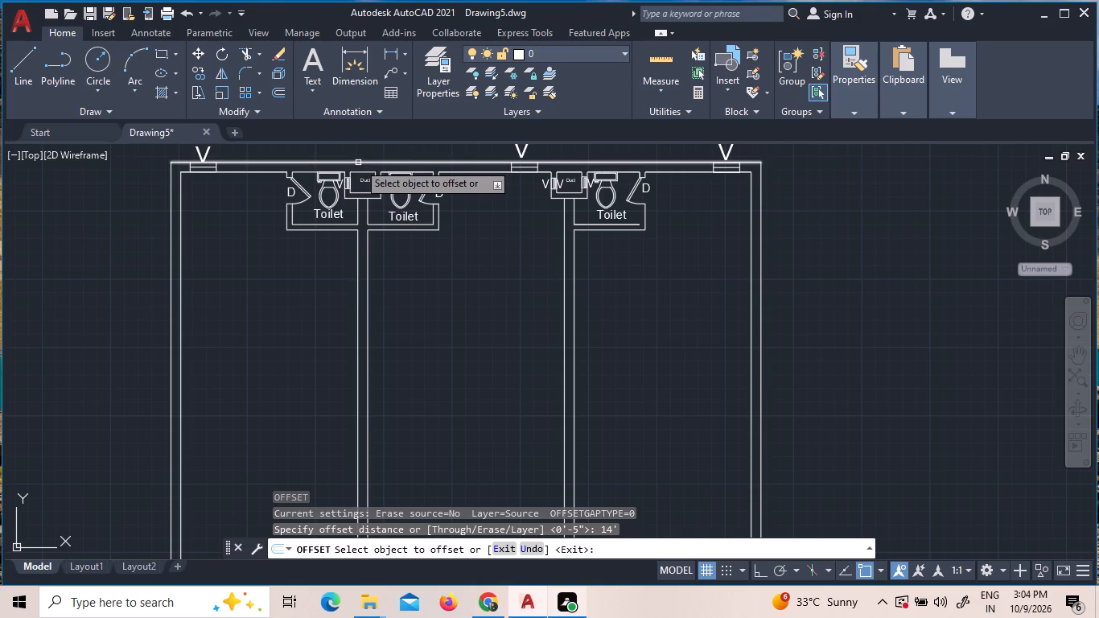
{"action": "left_click", "coordinate": [245, 171]}
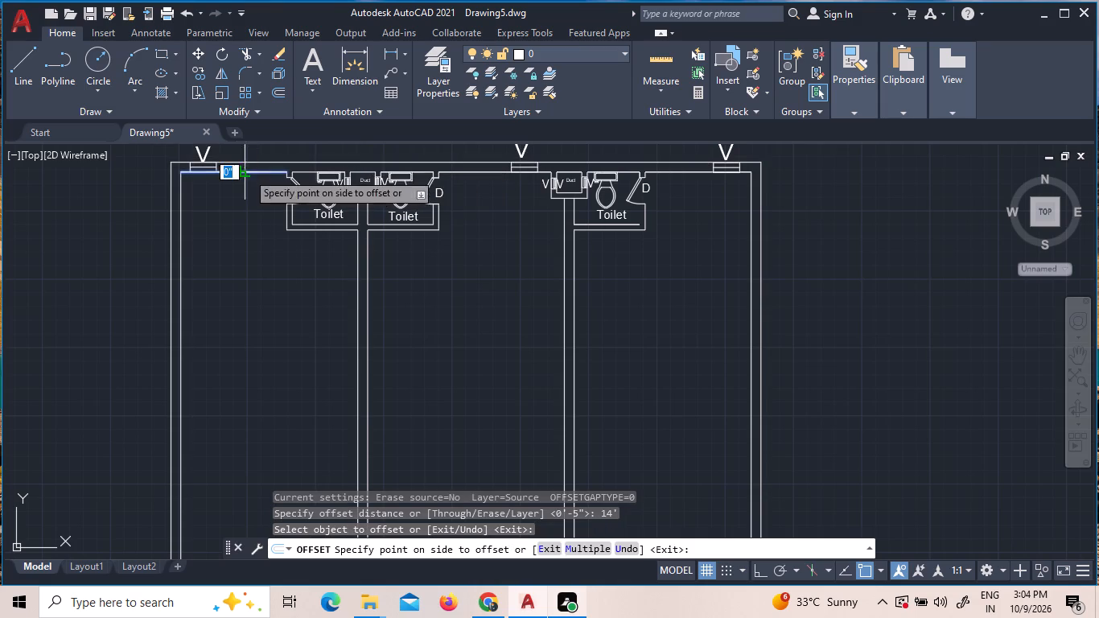
{"action": "left_click", "coordinate": [244, 253]}
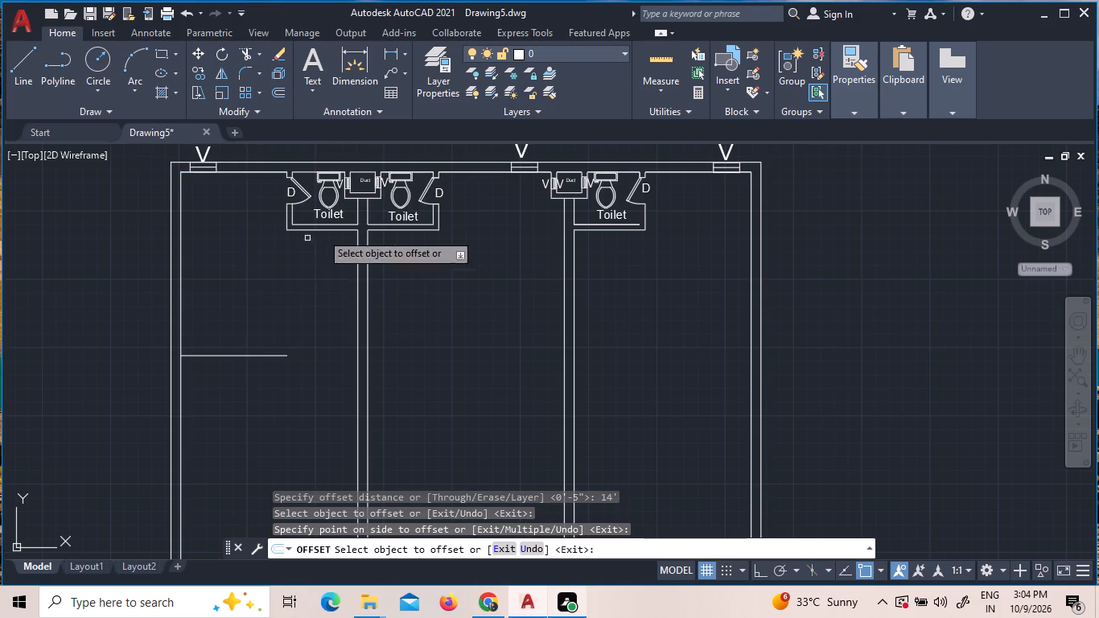
{"action": "left_click", "coordinate": [468, 171]}
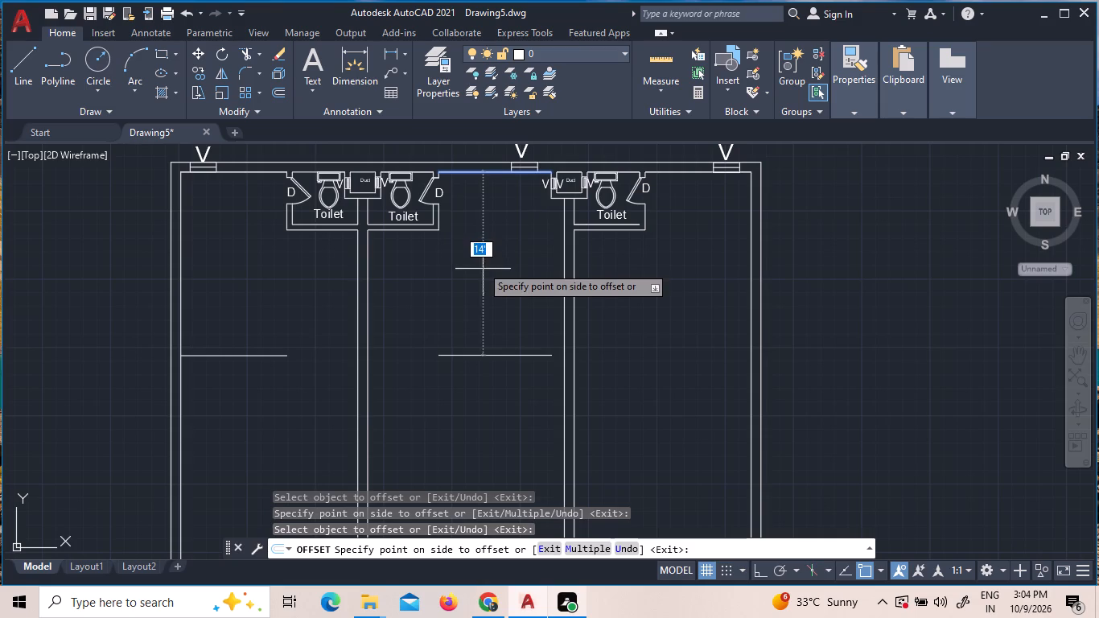
{"action": "left_click", "coordinate": [532, 286]}
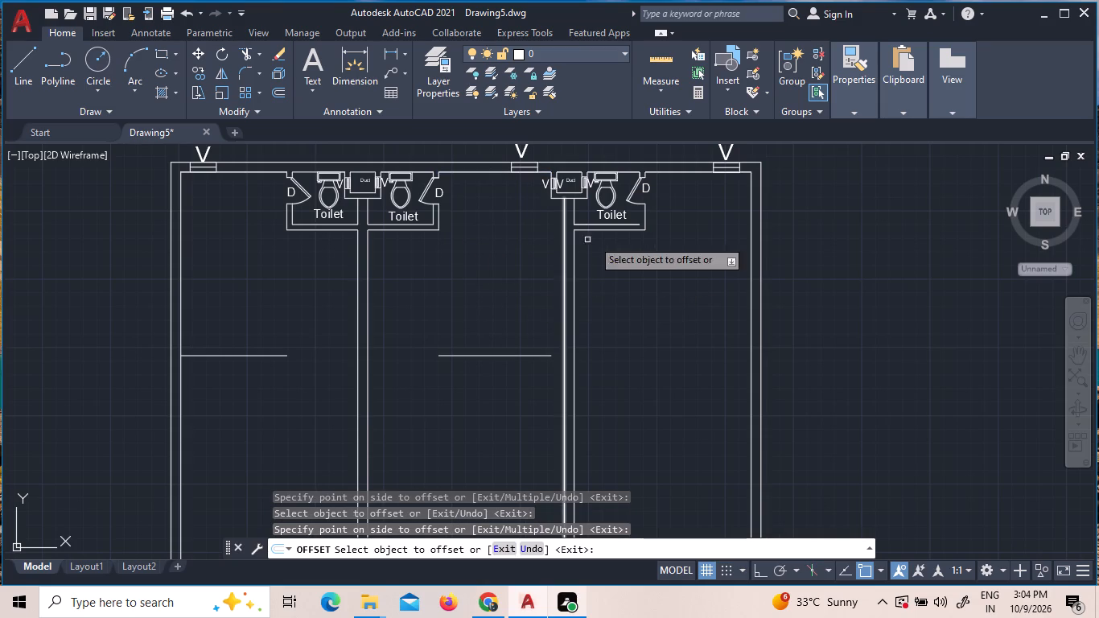
{"action": "left_click", "coordinate": [545, 171]}
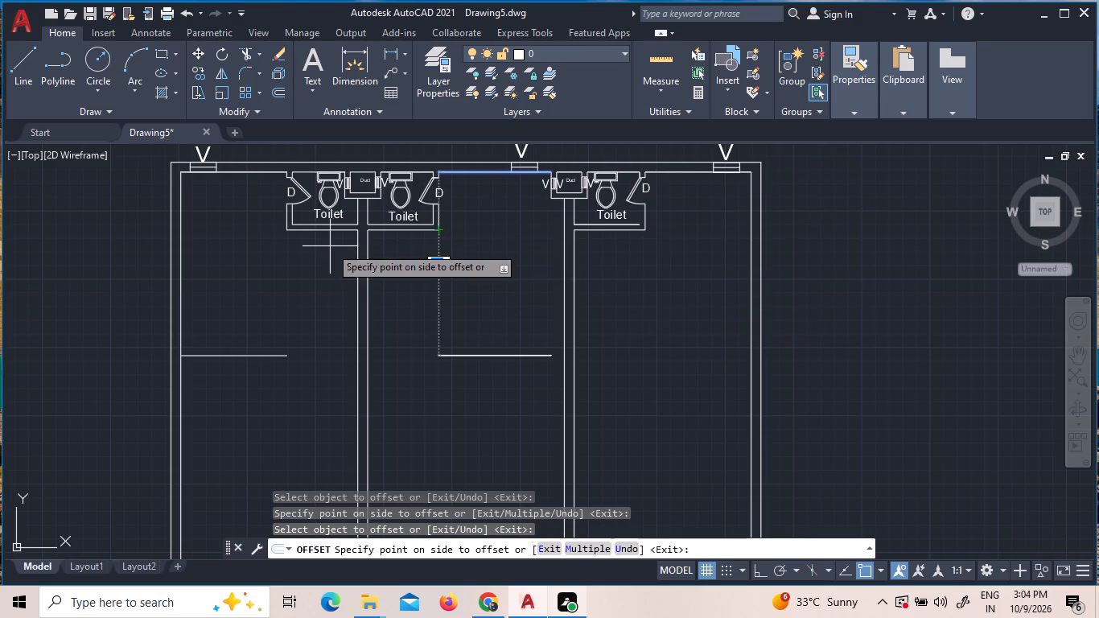
{"action": "key", "text": "Escape"}
Offset the top wall's inner line 14' down into the third room, beside the third toilet.
{"action": "key", "text": "o"}
{"action": "key", "text": "Return"}
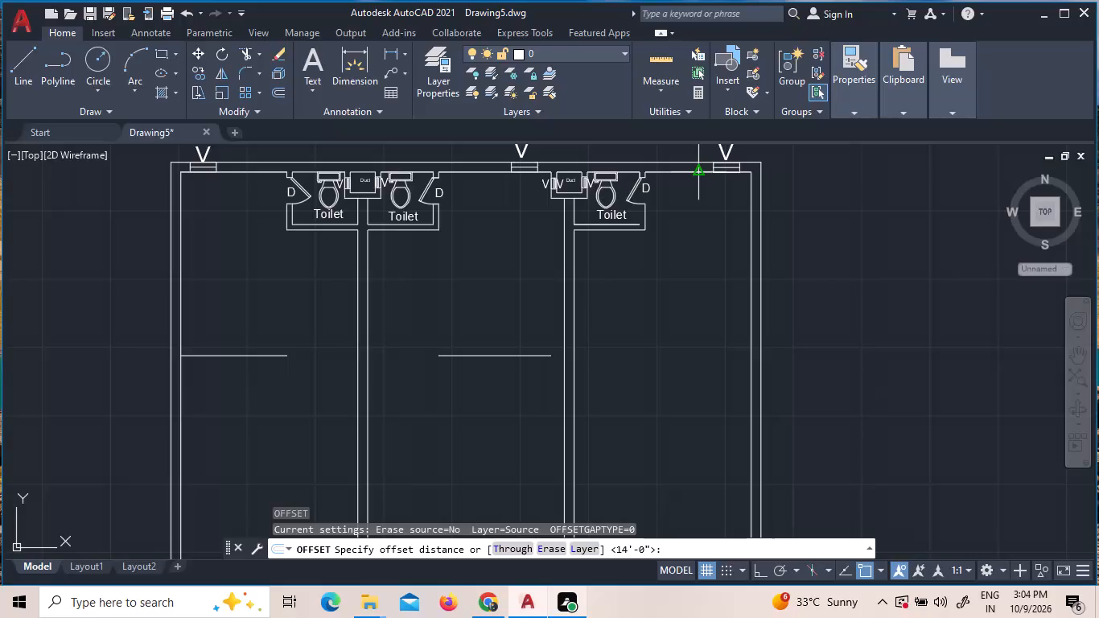
{"action": "type", "text": "14"}
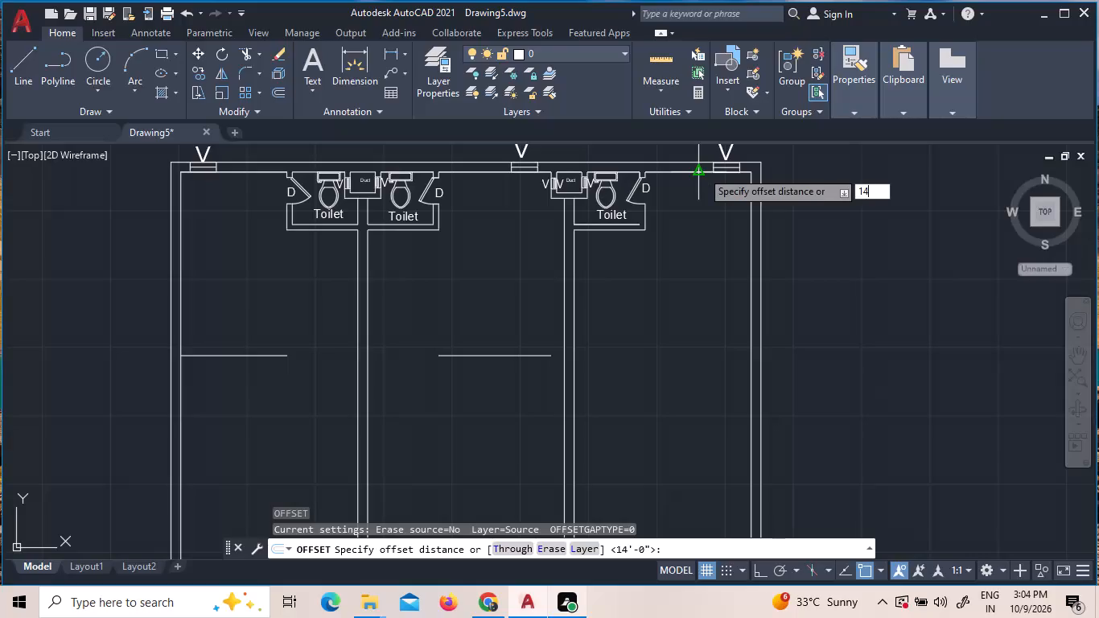
{"action": "key", "text": "apostrophe"}
{"action": "key", "text": "Return"}
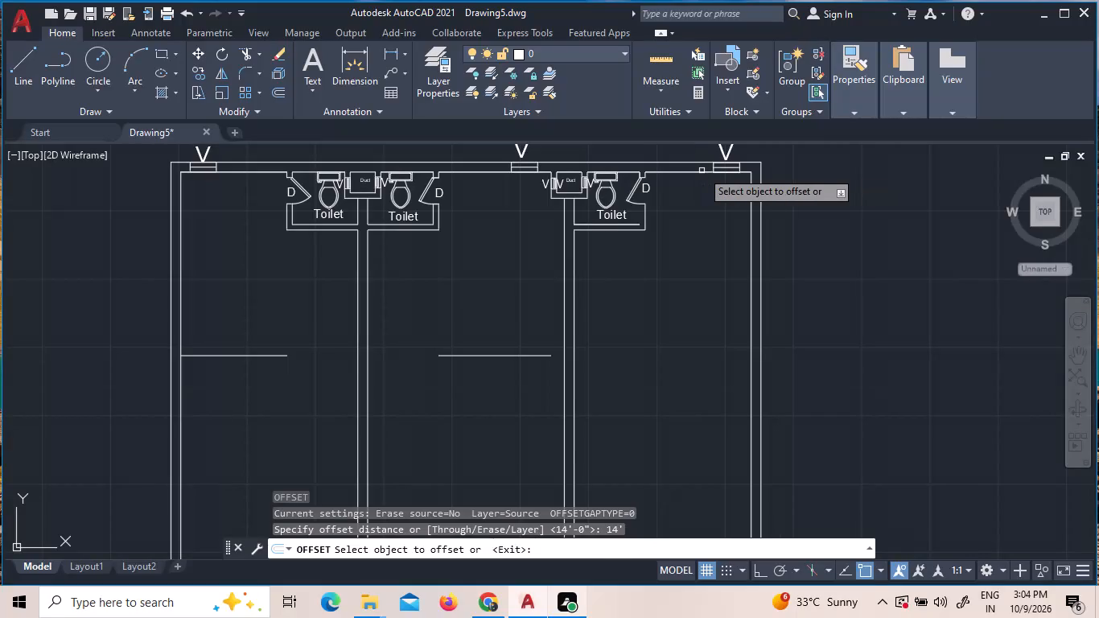
{"action": "left_click", "coordinate": [702, 171]}
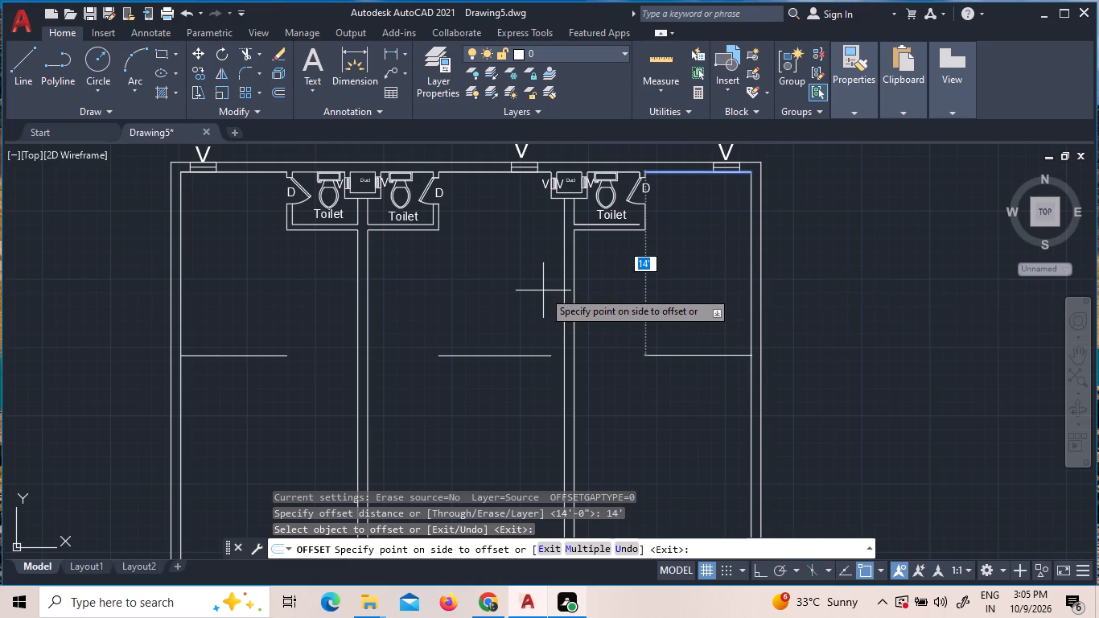
{"action": "left_click", "coordinate": [596, 287]}
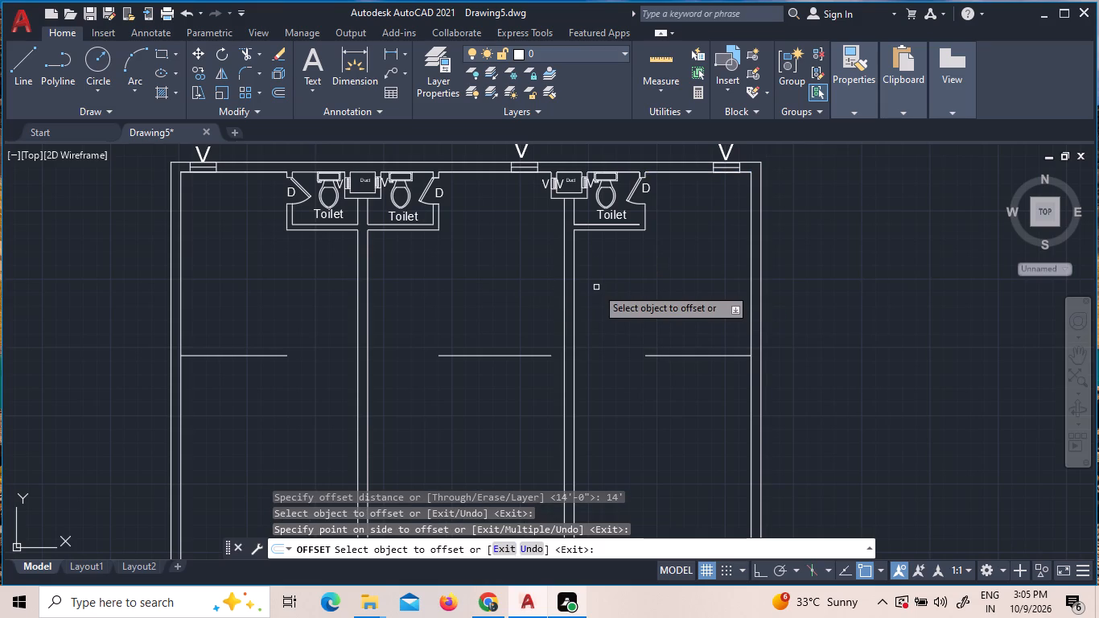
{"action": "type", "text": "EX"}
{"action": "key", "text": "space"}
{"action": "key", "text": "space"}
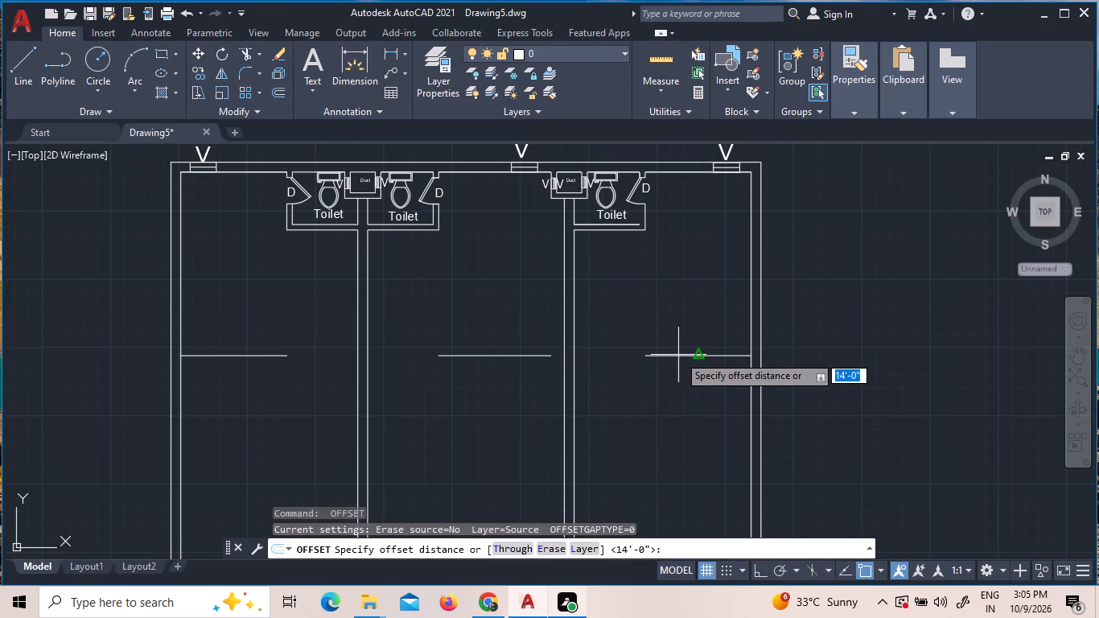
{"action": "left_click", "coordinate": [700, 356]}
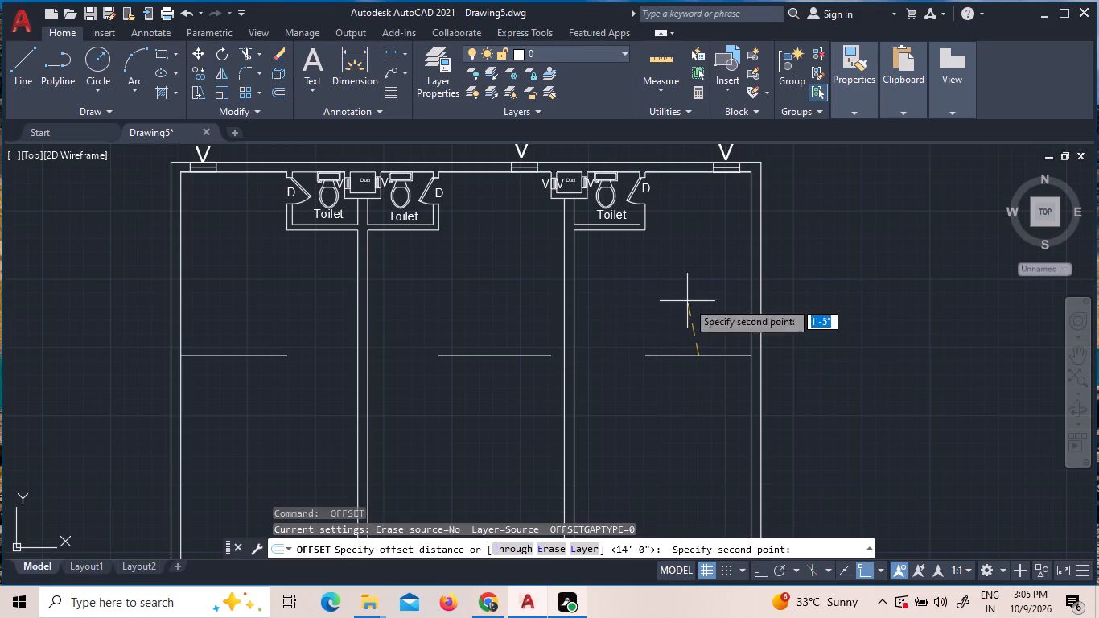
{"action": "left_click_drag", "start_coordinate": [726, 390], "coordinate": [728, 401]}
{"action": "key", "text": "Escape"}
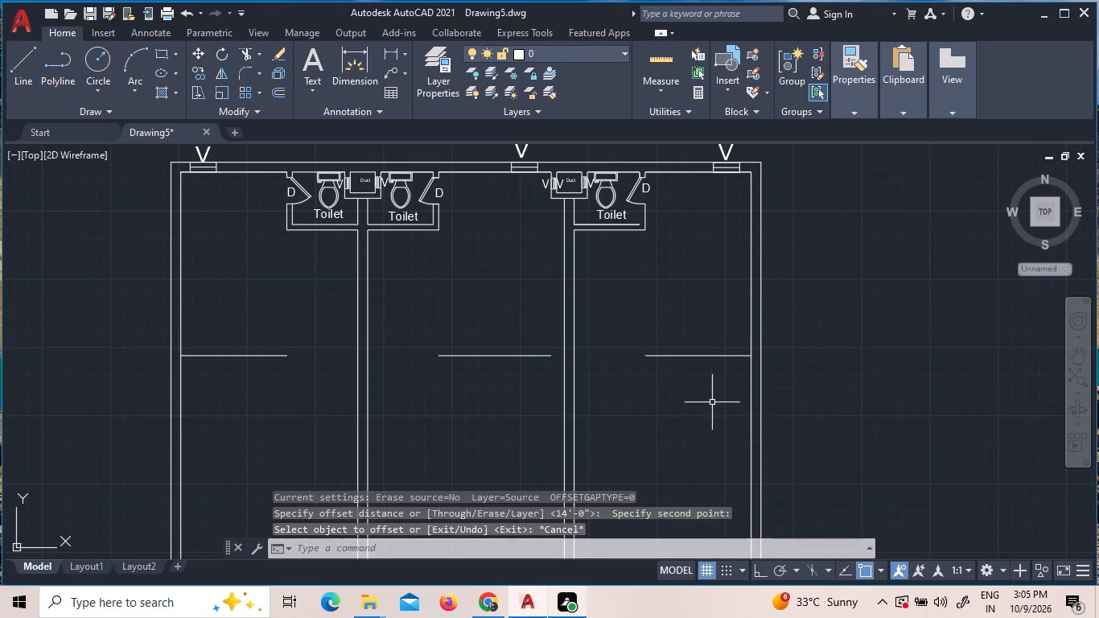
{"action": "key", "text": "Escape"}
Extend the third room's offset line to the exterior wall's outer line at one end and the second partition wall at the other.
{"action": "type", "text": "EX"}
{"action": "key", "text": "space"}
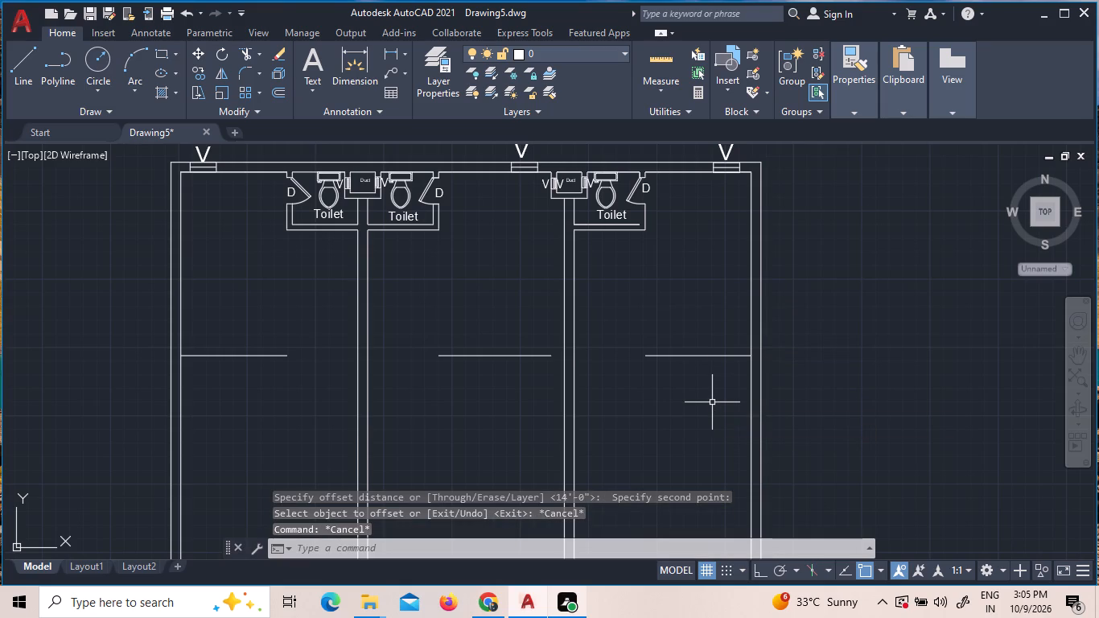
{"action": "key", "text": "space"}
{"action": "left_click", "coordinate": [714, 286]}
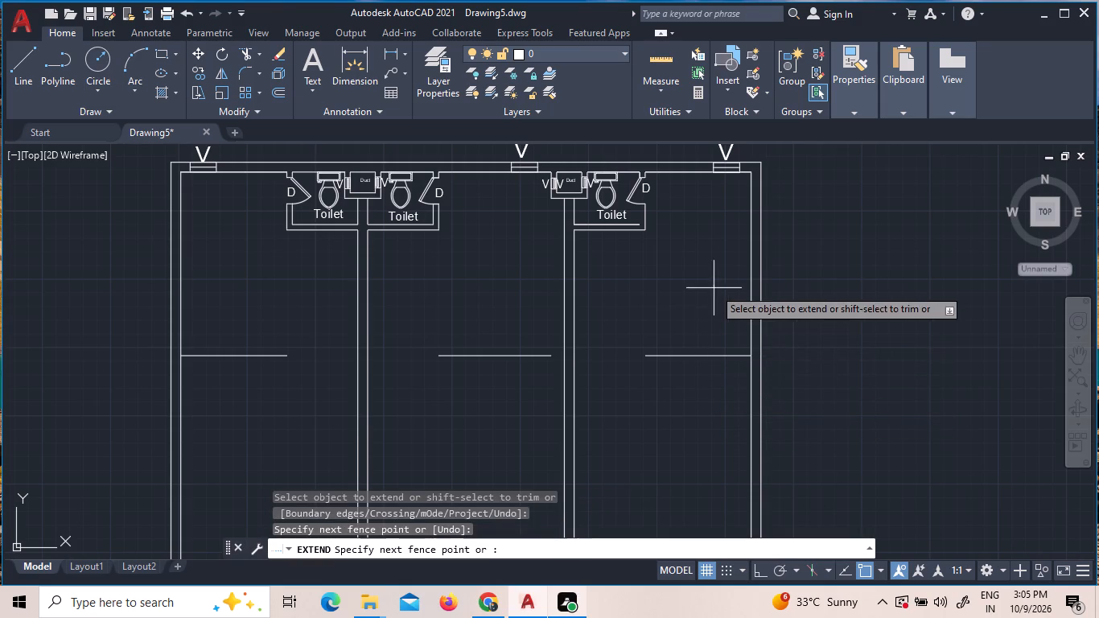
{"action": "left_click", "coordinate": [718, 453]}
{"action": "left_click_drag", "start_coordinate": [701, 418], "coordinate": [701, 417]}
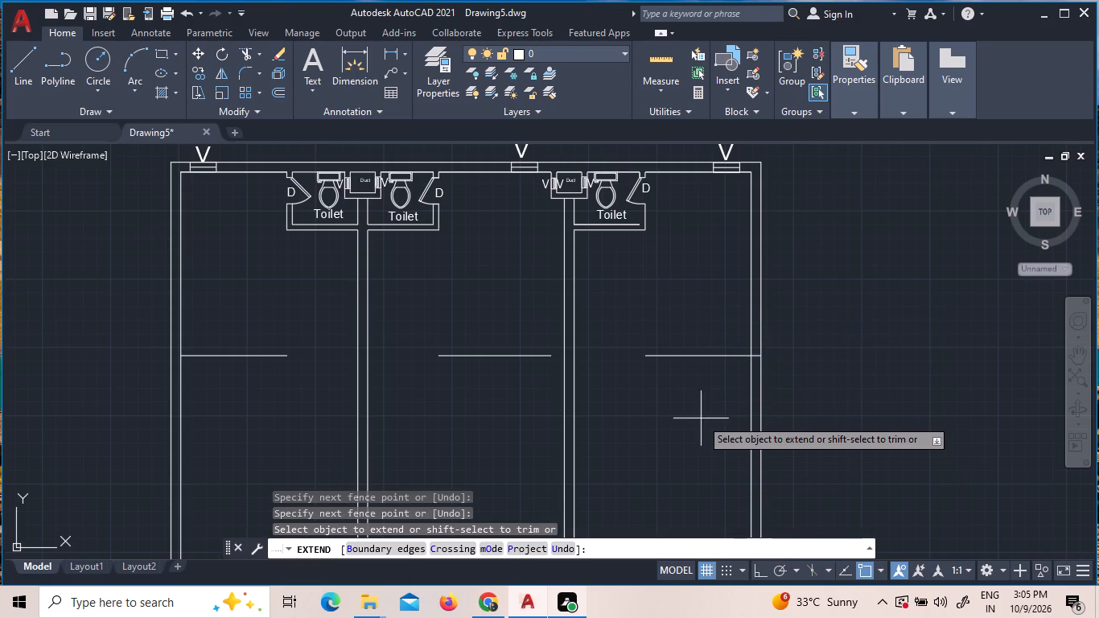
{"action": "left_click_drag", "start_coordinate": [701, 417], "coordinate": [695, 377]}
{"action": "left_click", "coordinate": [612, 240]}
Extend the middle room's offset line to both partition walls and the first room's offset line to the first partition wall.
{"action": "left_click_drag", "start_coordinate": [498, 418], "coordinate": [496, 423]}
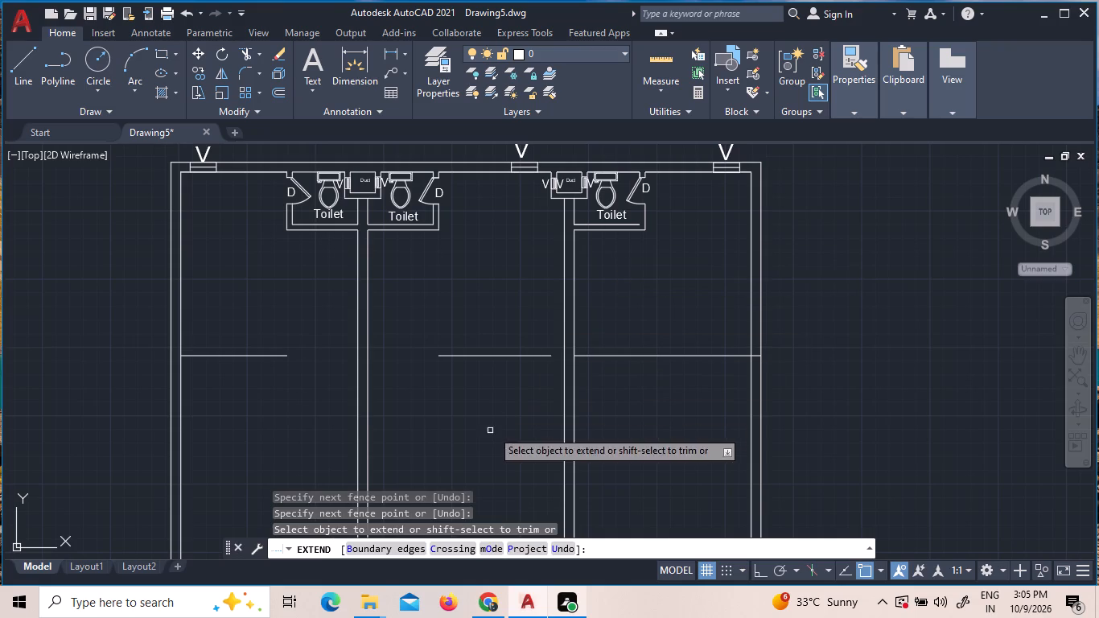
{"action": "left_click_drag", "start_coordinate": [496, 423], "coordinate": [512, 360]}
{"action": "left_click", "coordinate": [504, 253]}
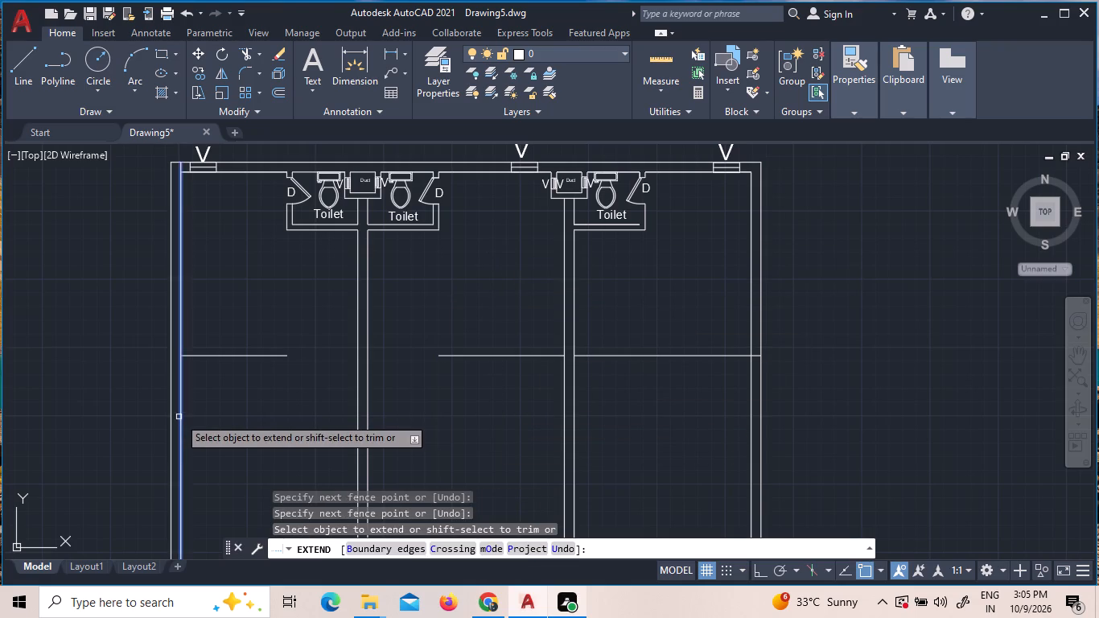
{"action": "left_click_drag", "start_coordinate": [220, 426], "coordinate": [232, 413]}
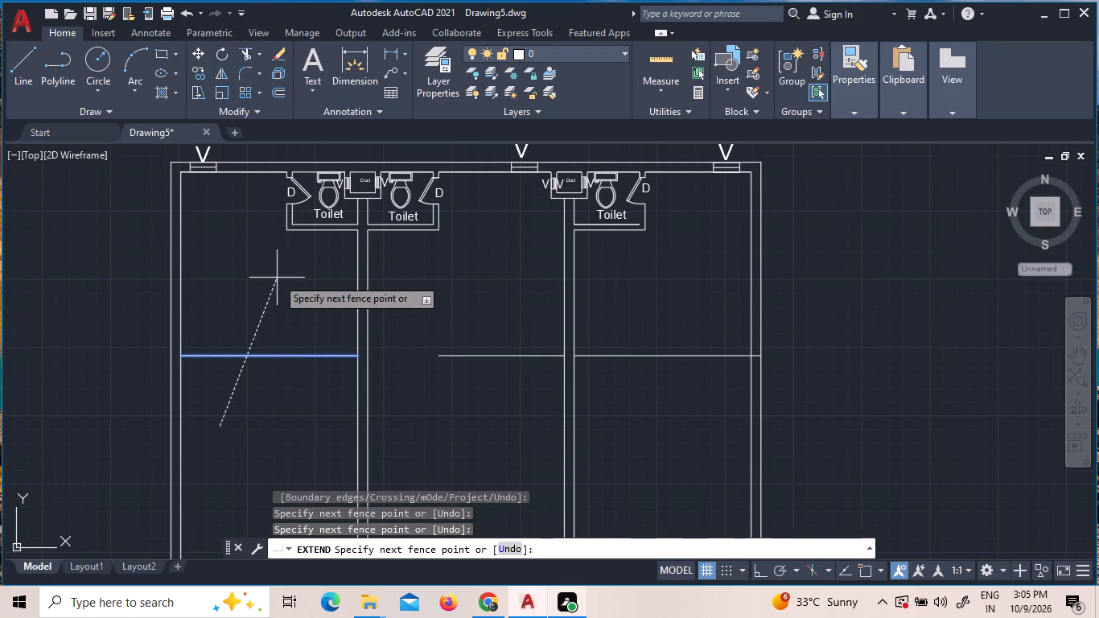
{"action": "left_click", "coordinate": [277, 278]}
{"action": "left_click", "coordinate": [488, 365]}
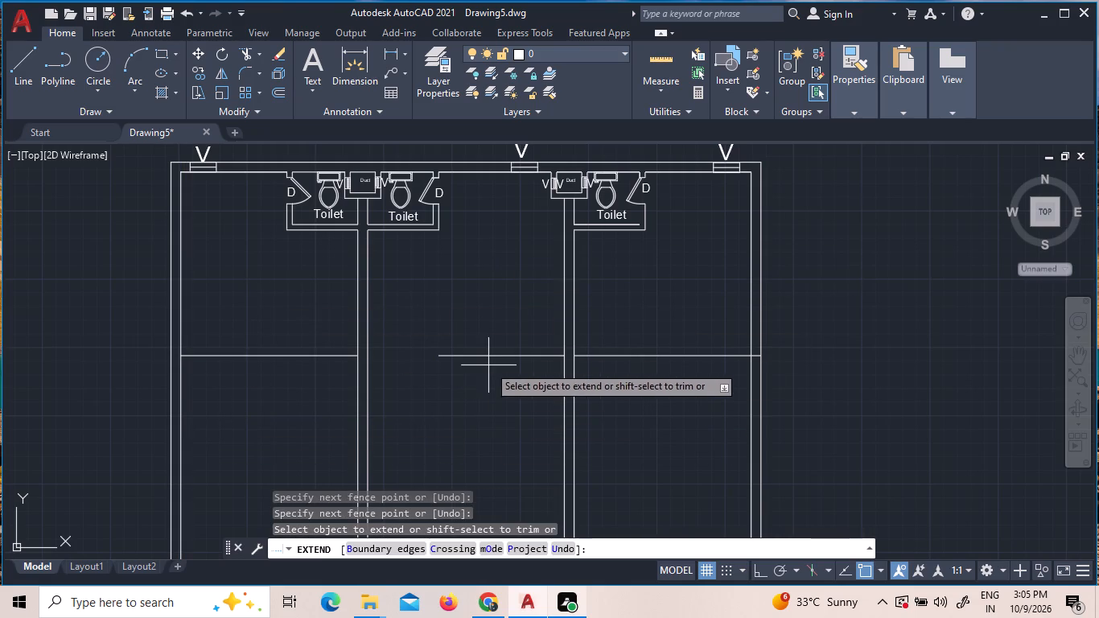
{"action": "left_click", "coordinate": [459, 275]}
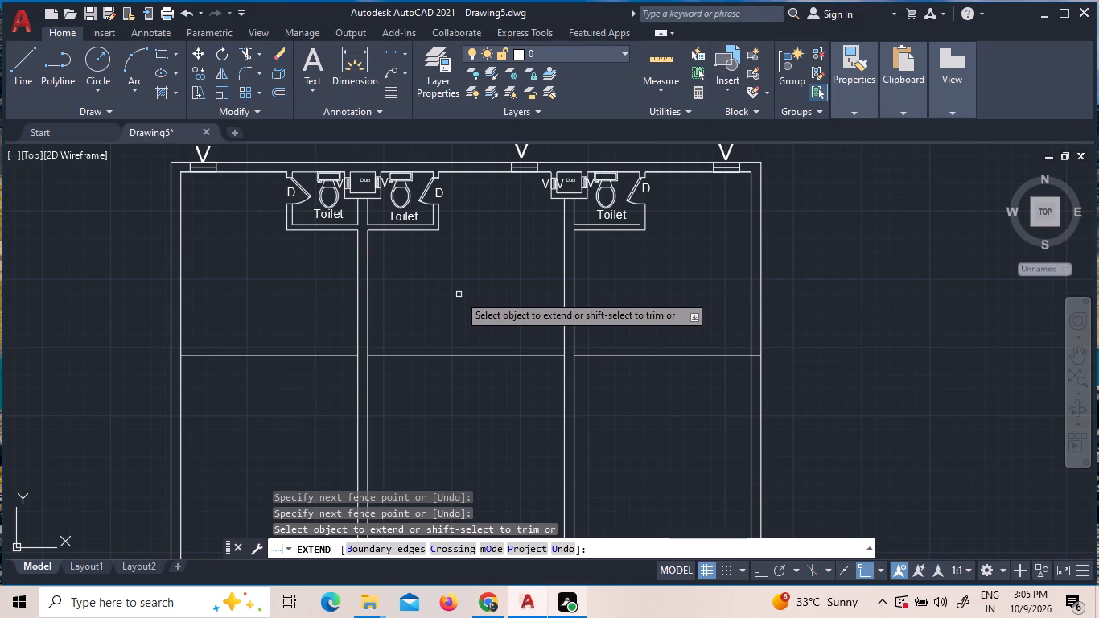
{"action": "key", "text": "Escape"}
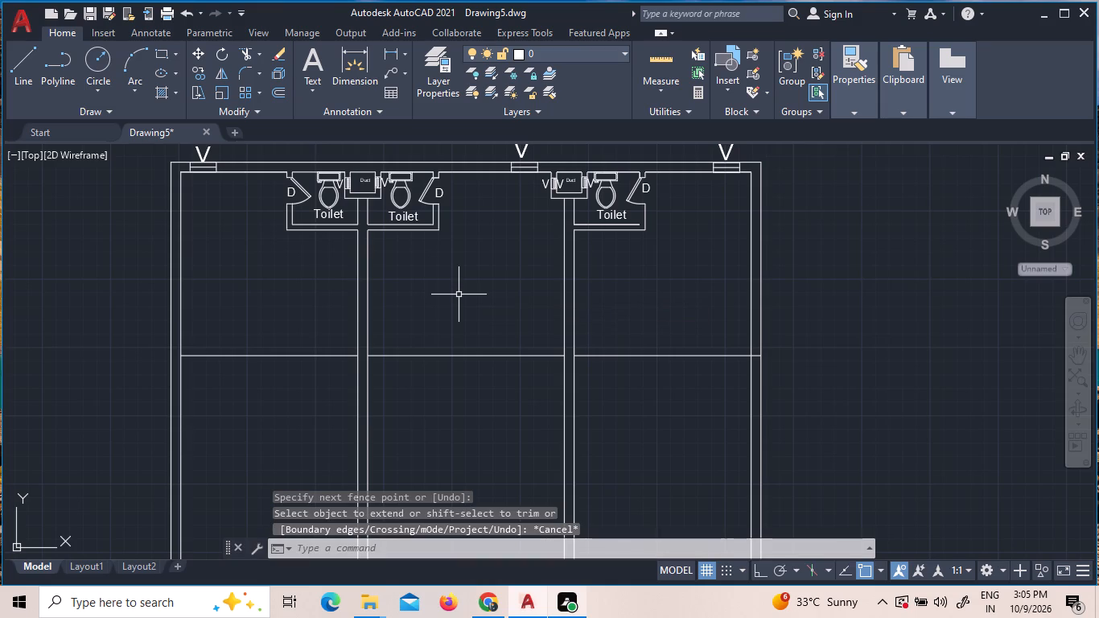
Offset the cross-wall lines of the middle, first and third rooms 9" downward to give each cross wall its thickness.
{"action": "key", "text": "o"}
{"action": "key", "text": "Return"}
{"action": "key", "text": "9"}
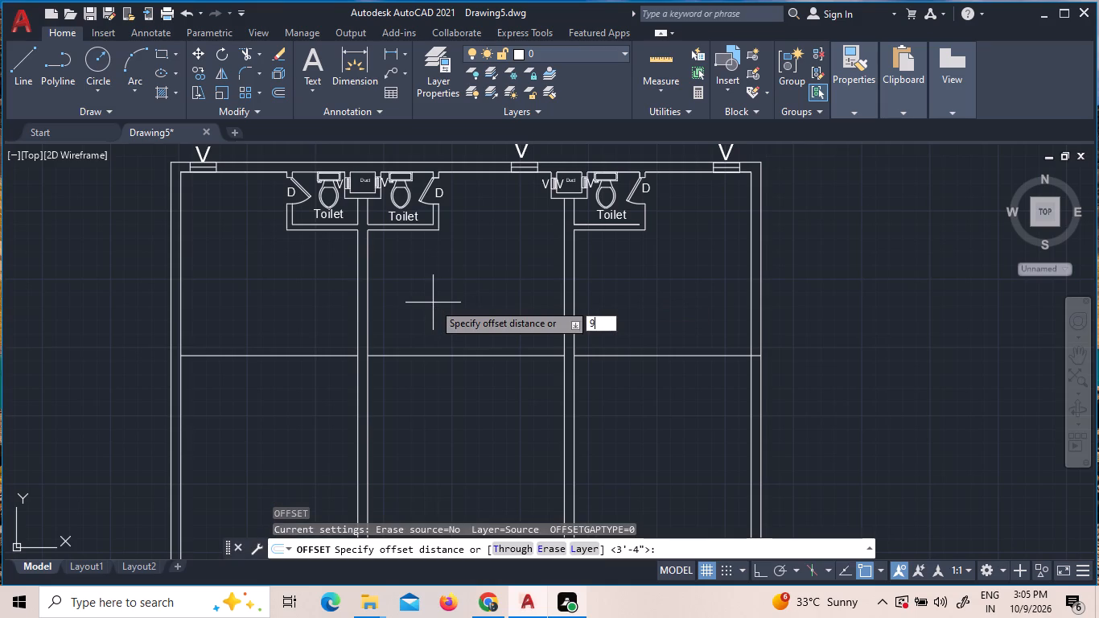
{"action": "key", "text": "shift+quotedbl"}
{"action": "key", "text": "Return"}
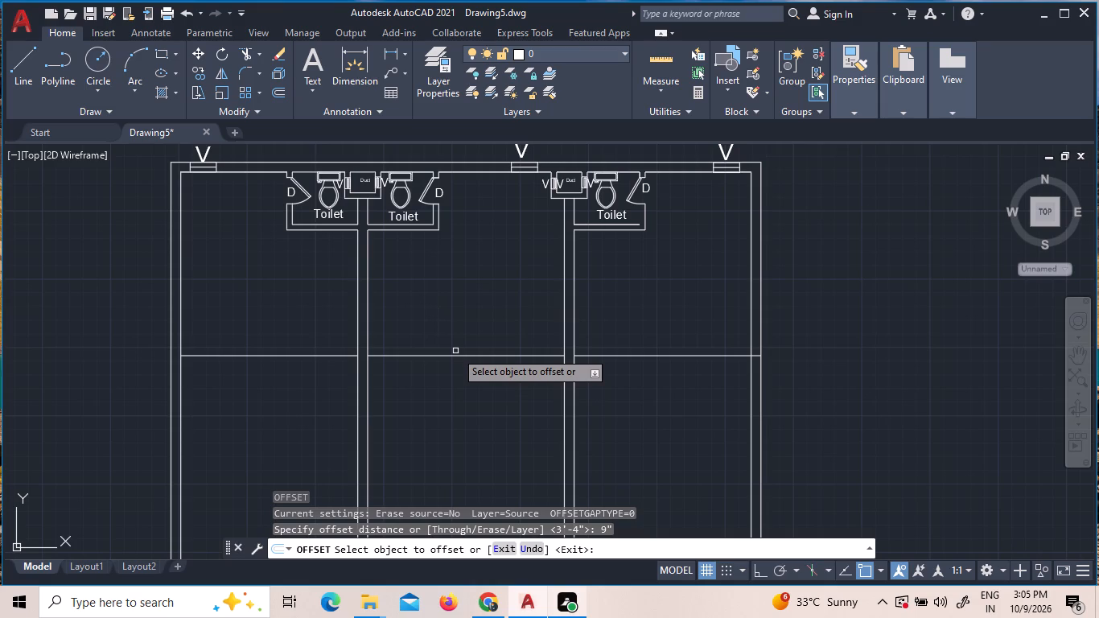
{"action": "left_click", "coordinate": [456, 356]}
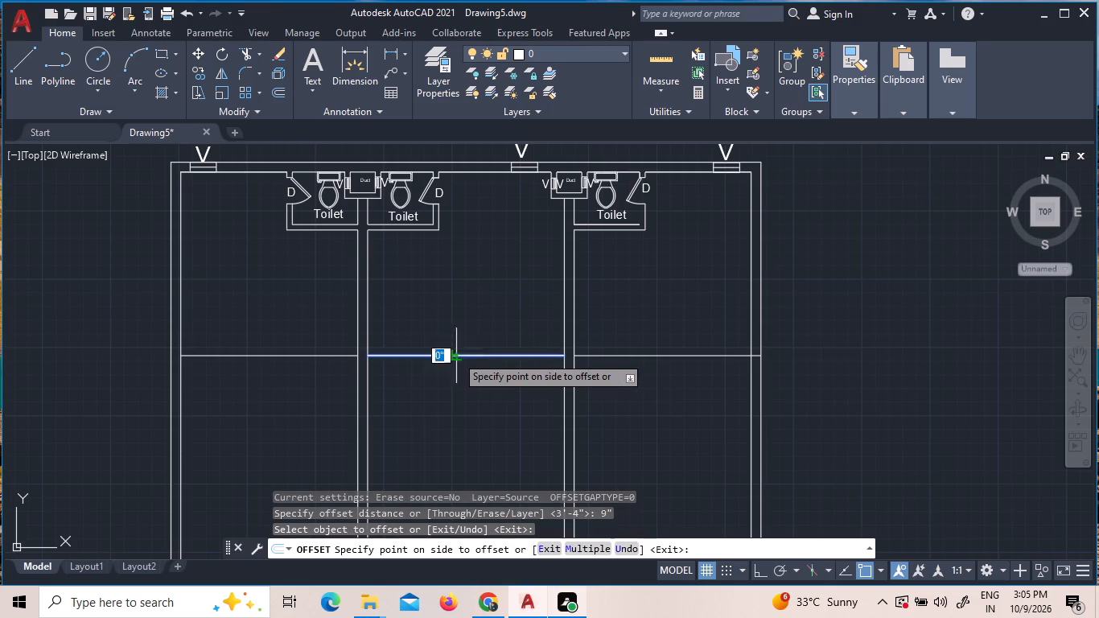
{"action": "left_click", "coordinate": [451, 394]}
{"action": "left_click", "coordinate": [261, 352]}
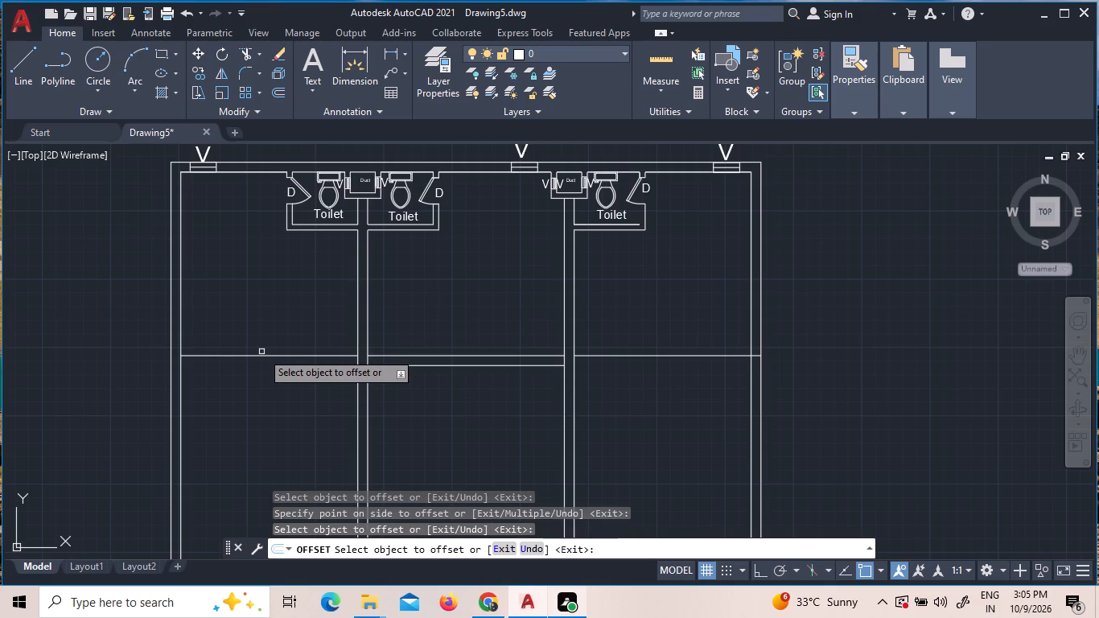
{"action": "left_click", "coordinate": [261, 356]}
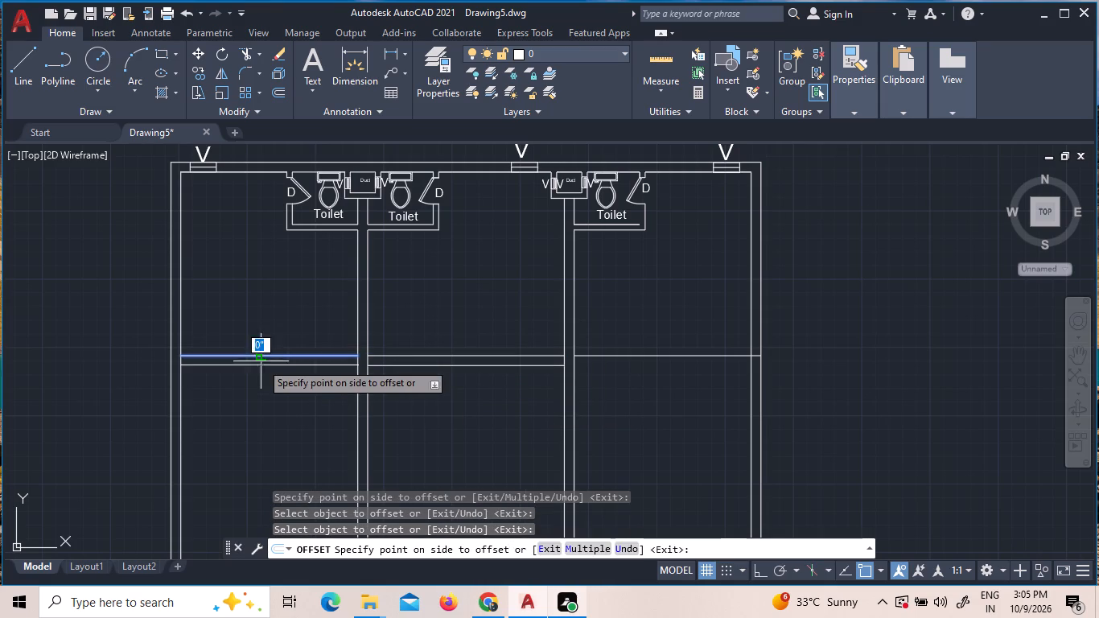
{"action": "left_click", "coordinate": [262, 390]}
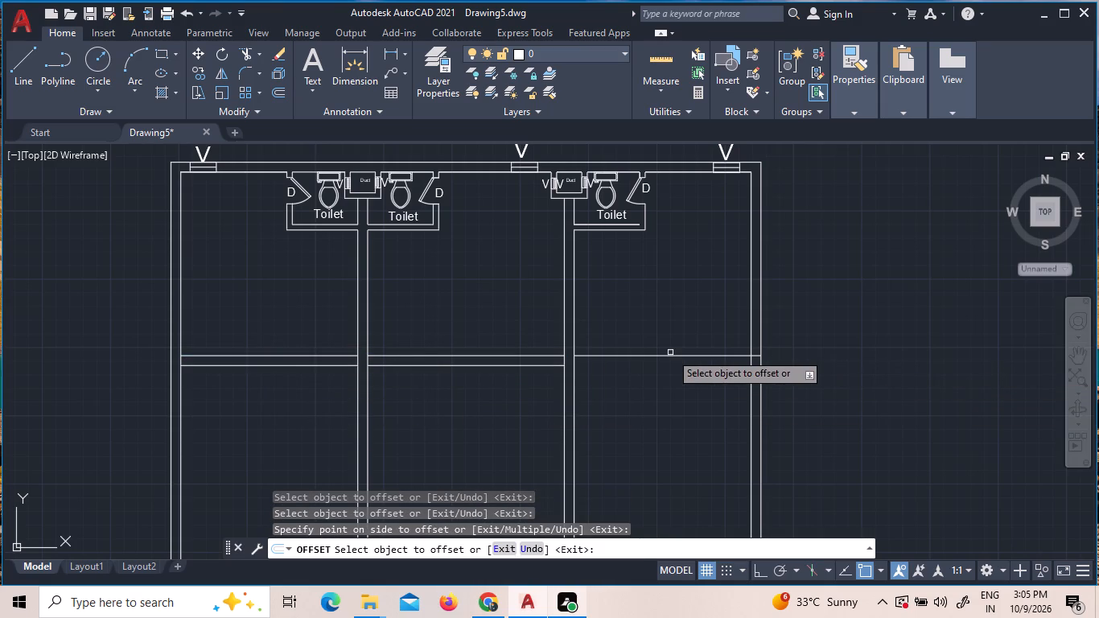
{"action": "left_click", "coordinate": [670, 352]}
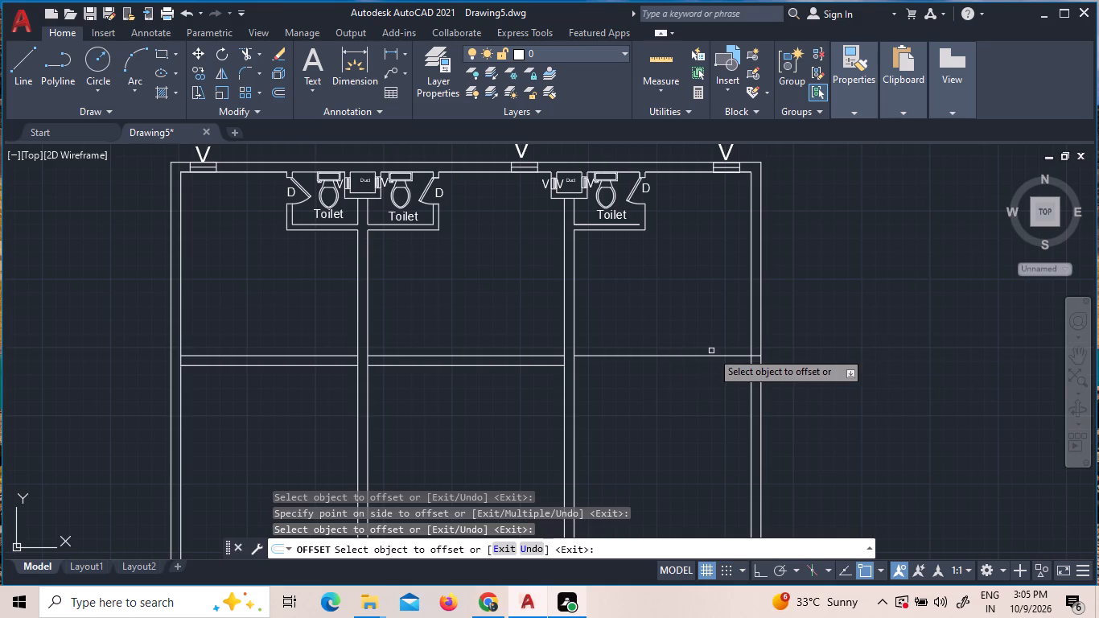
{"action": "left_click", "coordinate": [708, 356]}
{"action": "left_click", "coordinate": [702, 370]}
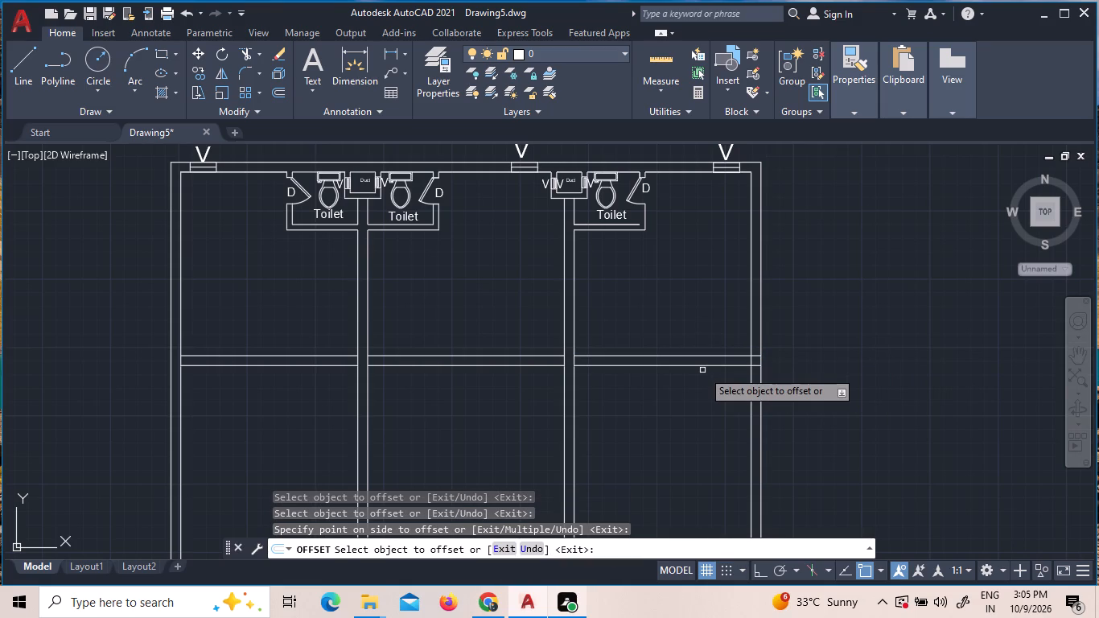
{"action": "key", "text": "Escape"}
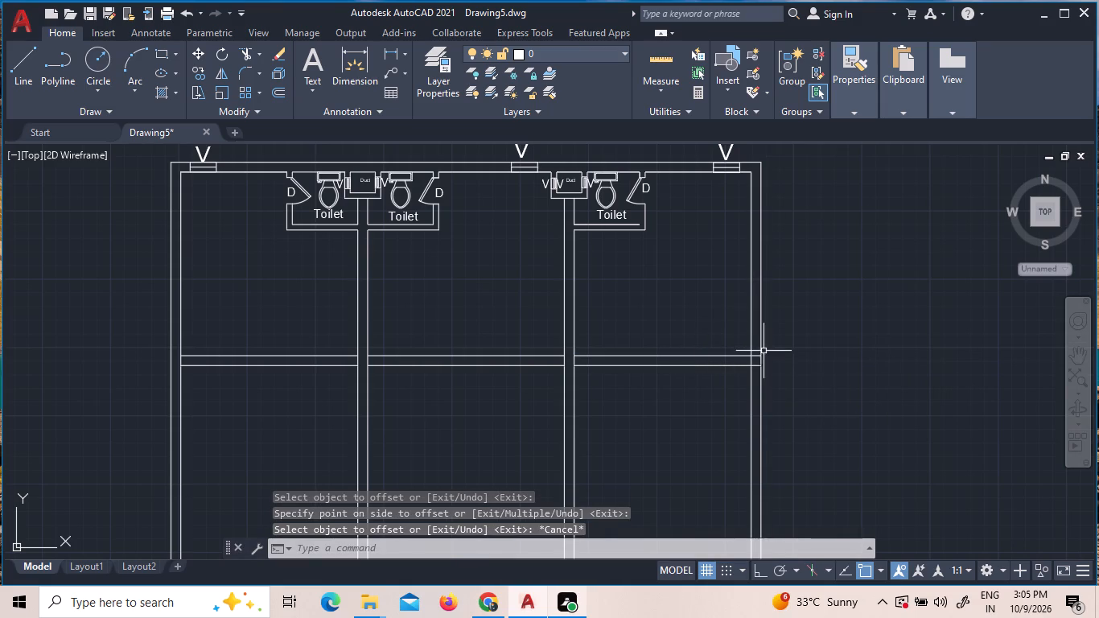
Trim the wall lines crossing the new cross wall at the third room's exterior wall and at both partition walls.
{"action": "scroll", "coordinate": [755, 364], "scroll_direction": "up", "scroll_amount": 1}
{"action": "type", "text": "TR"}
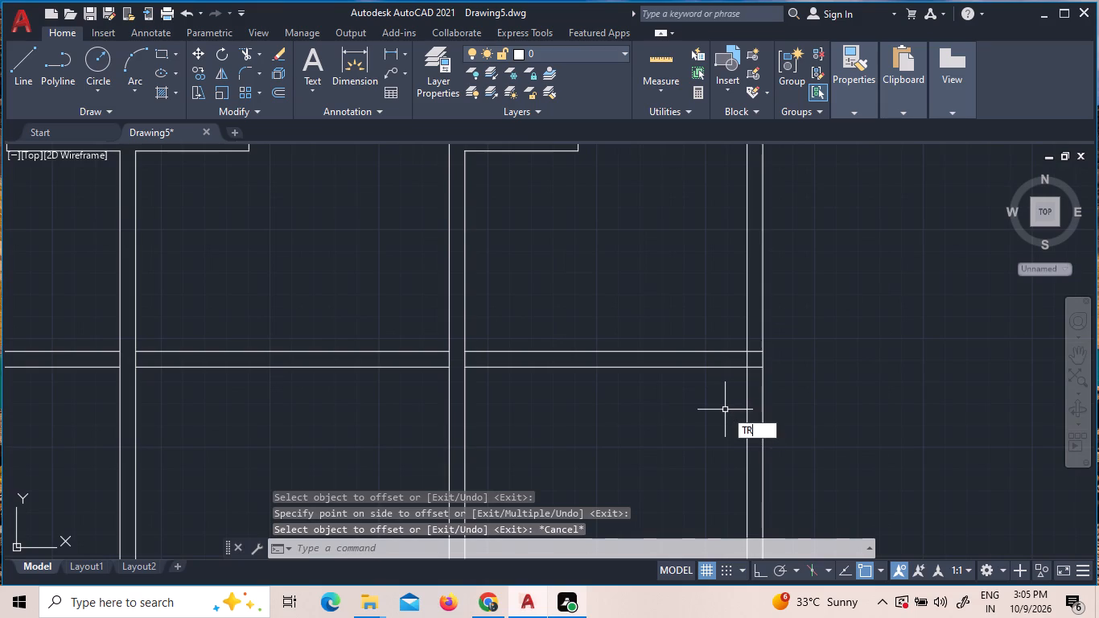
{"action": "key", "text": "space"}
{"action": "key", "text": "space"}
{"action": "left_click", "coordinate": [754, 347]}
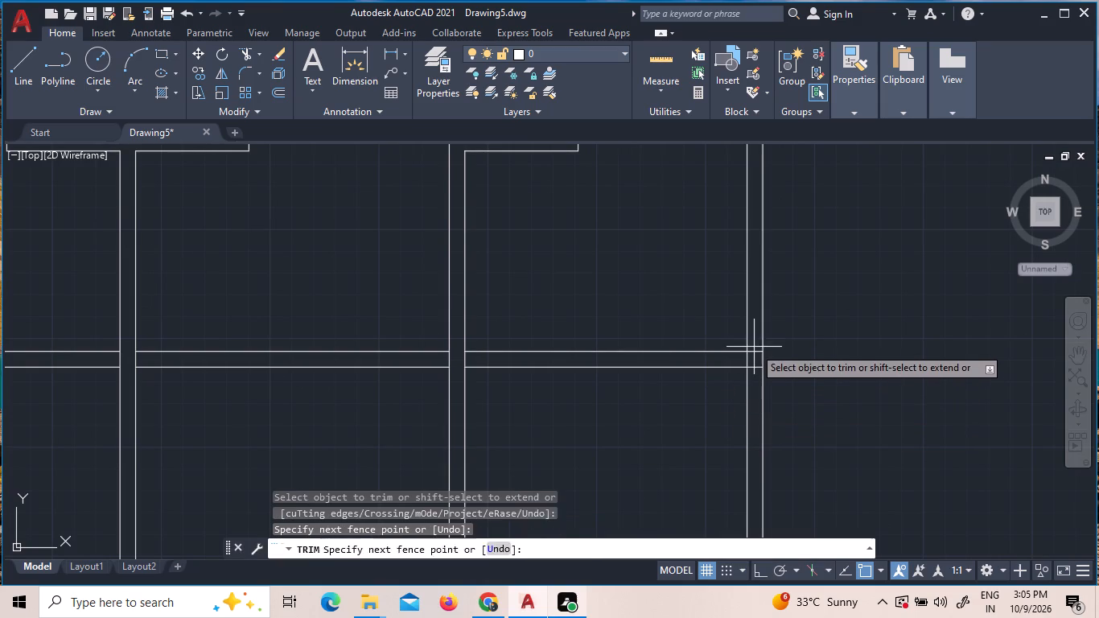
{"action": "left_click", "coordinate": [742, 359]}
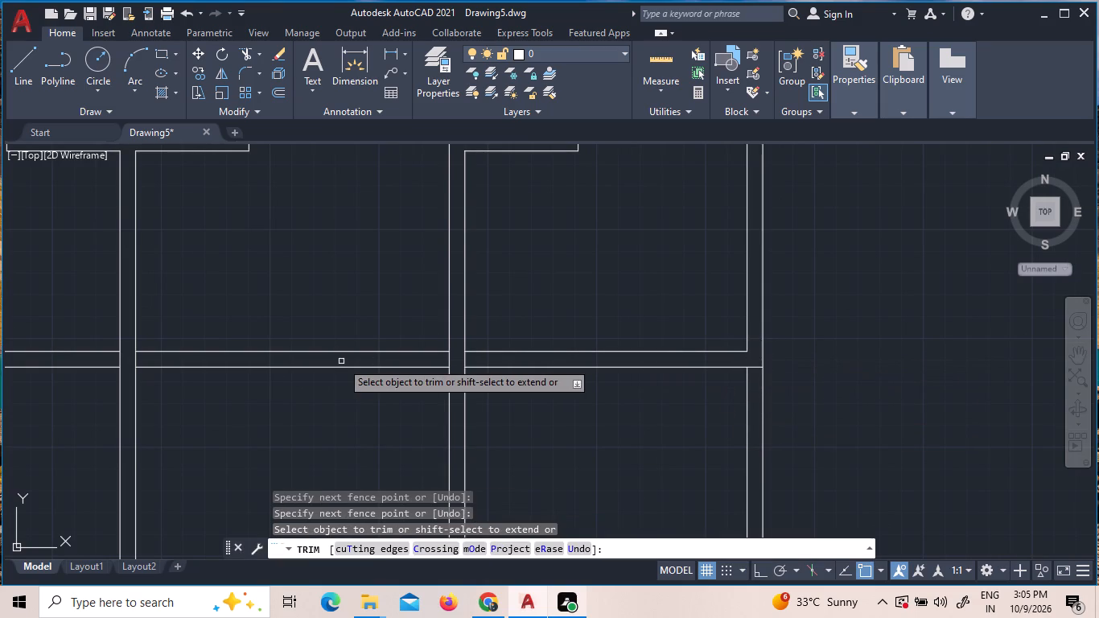
{"action": "left_click", "coordinate": [418, 357]}
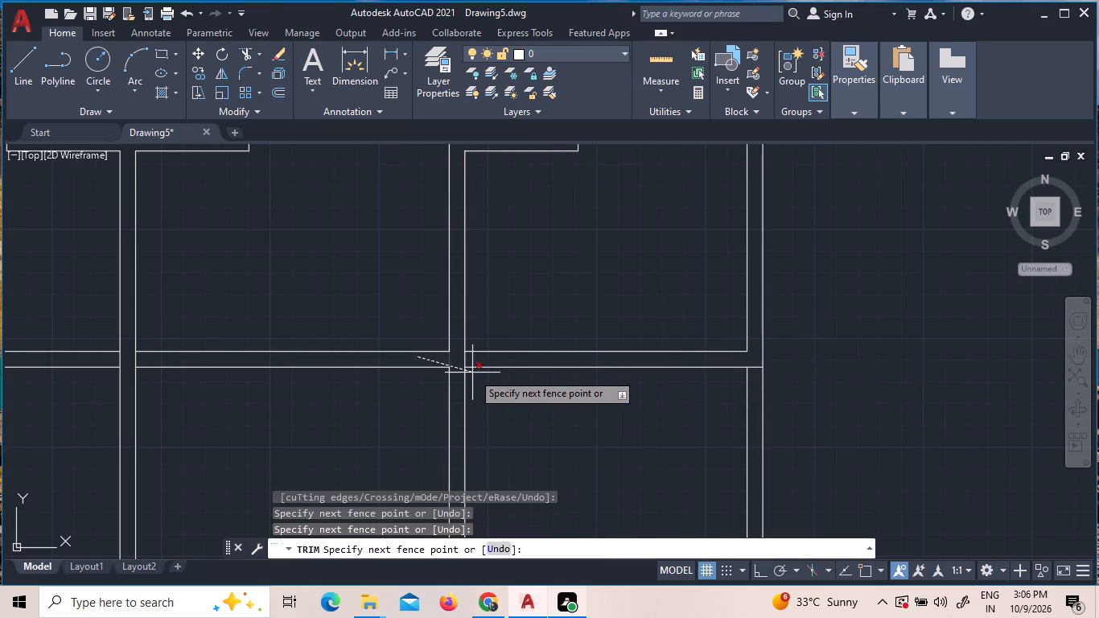
{"action": "left_click", "coordinate": [492, 359]}
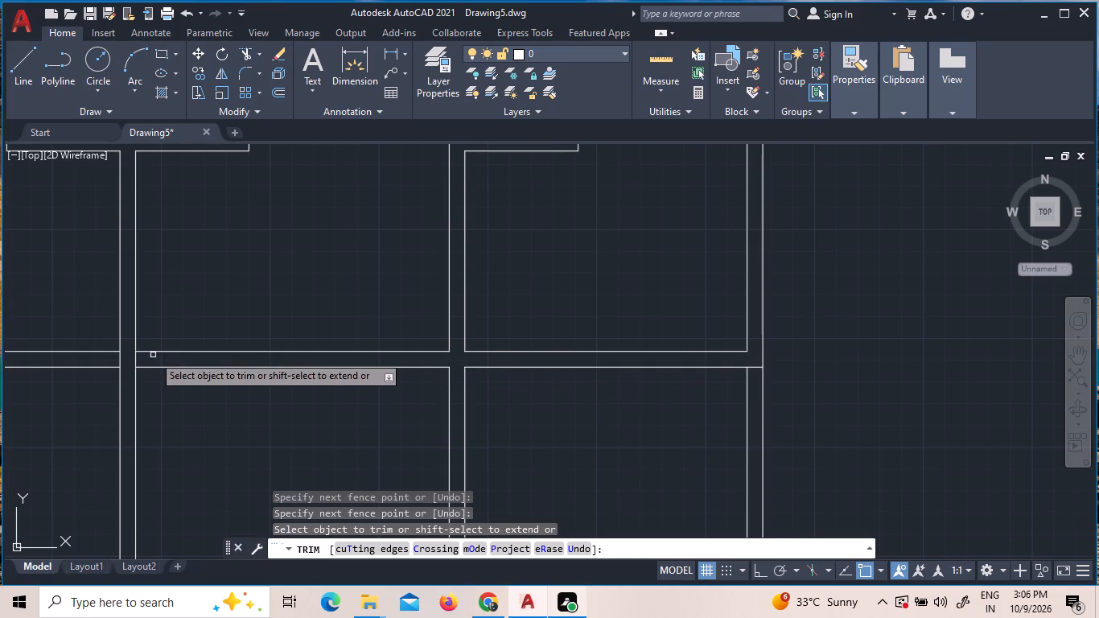
{"action": "left_click", "coordinate": [152, 360]}
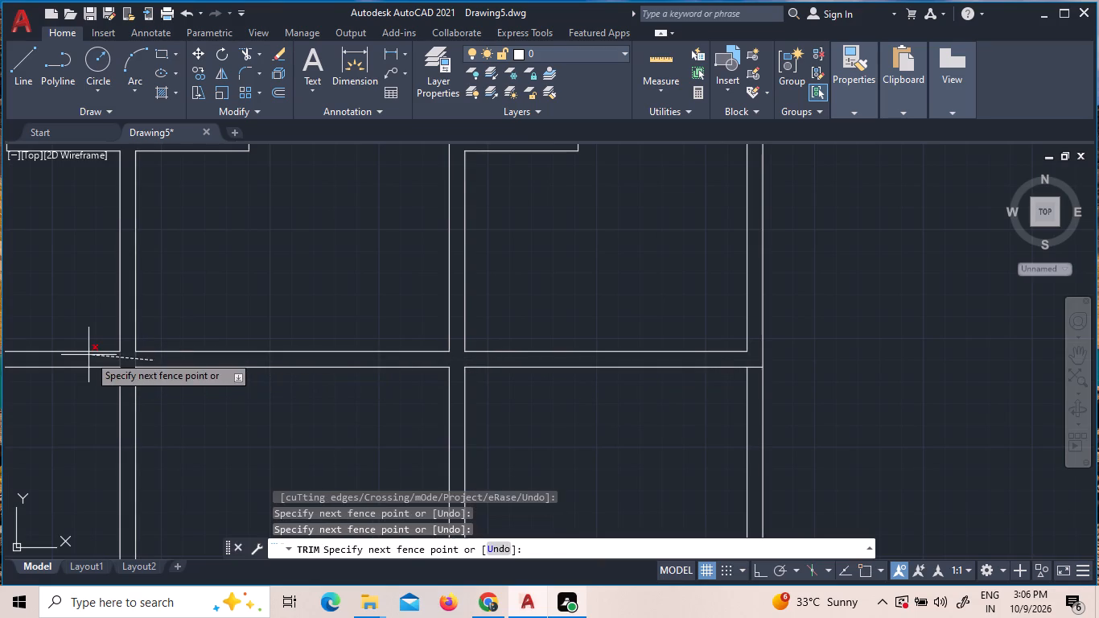
{"action": "left_click", "coordinate": [88, 355]}
Trim the first room's exterior wall line across the cross-wall opening and the leftover line stub inside the third room's exterior wall.
{"action": "scroll", "coordinate": [222, 368], "scroll_direction": "down", "scroll_amount": 2}
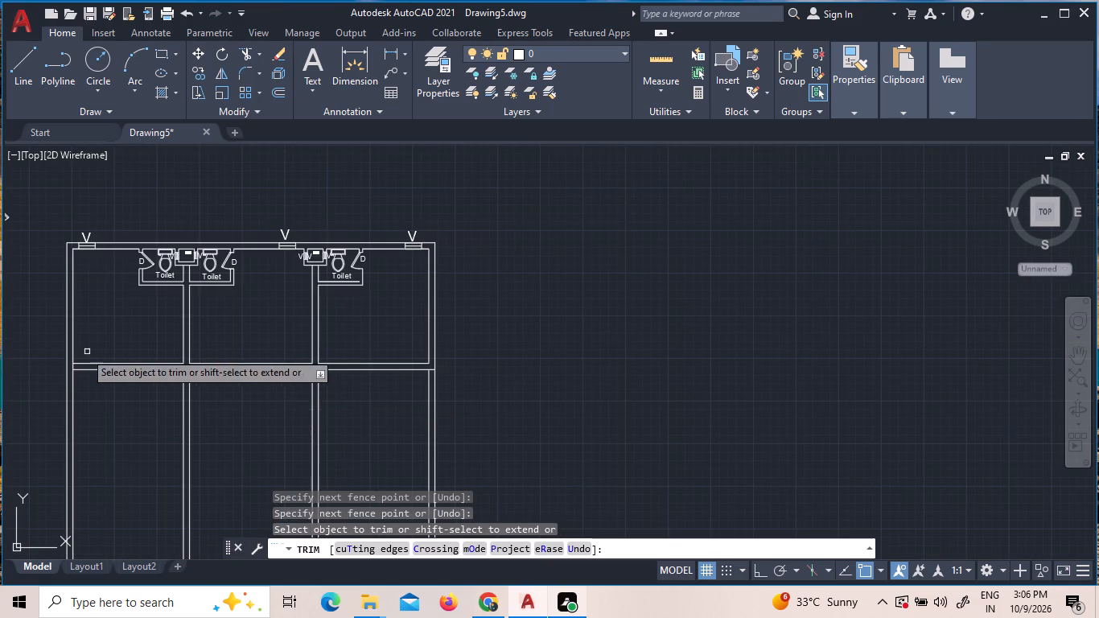
{"action": "scroll", "coordinate": [79, 363], "scroll_direction": "up", "scroll_amount": 1}
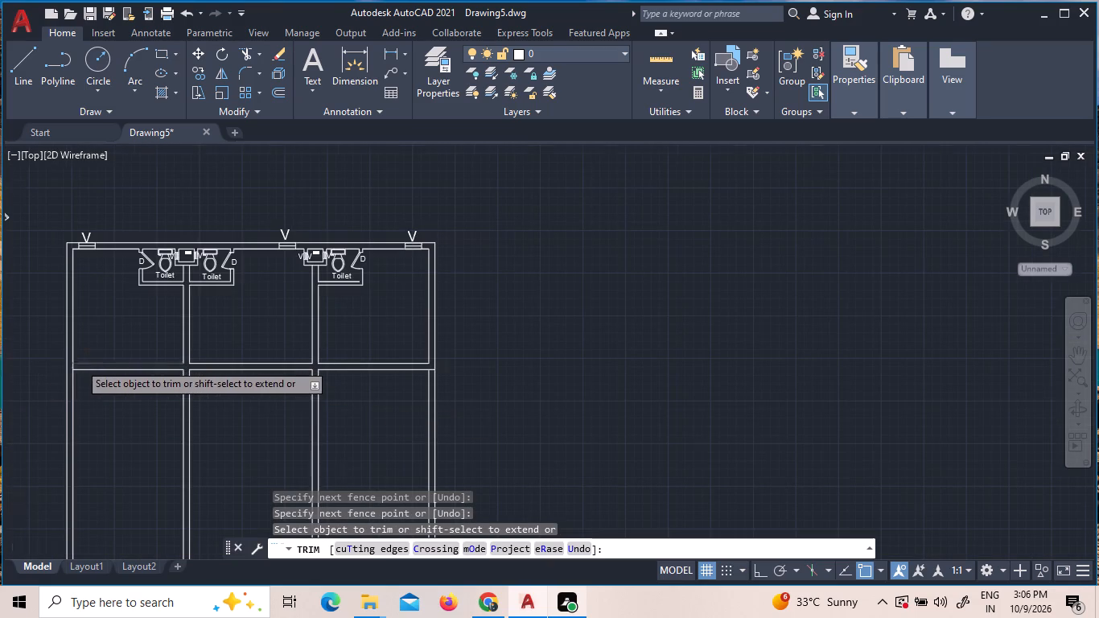
{"action": "scroll", "coordinate": [64, 372], "scroll_direction": "up", "scroll_amount": 3}
{"action": "left_click", "coordinate": [71, 358]}
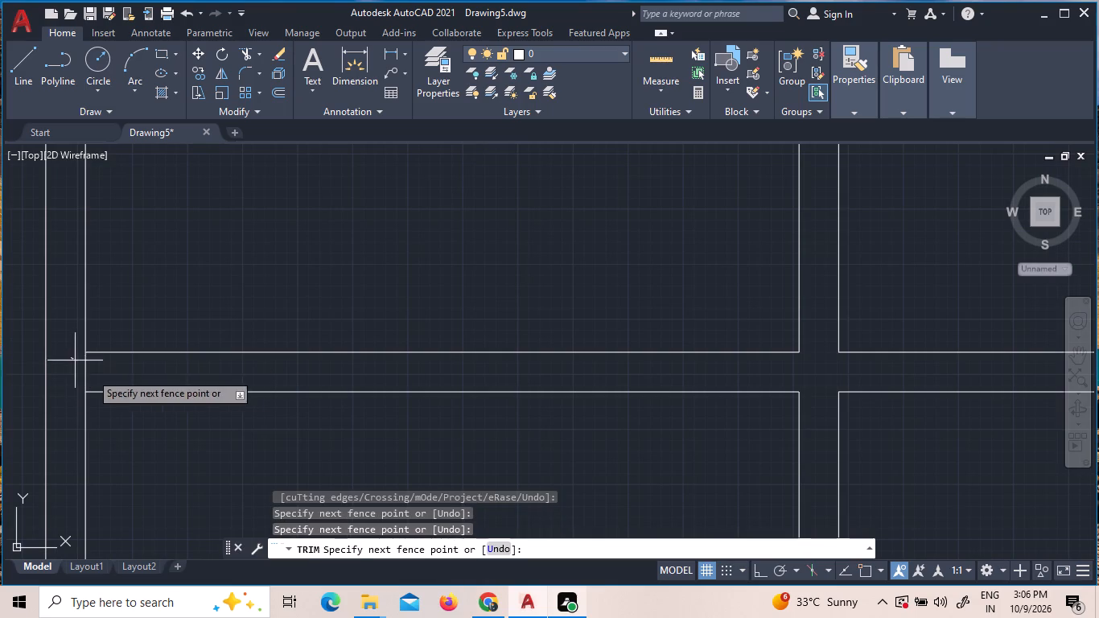
{"action": "left_click", "coordinate": [119, 381]}
{"action": "scroll", "coordinate": [132, 390], "scroll_direction": "down", "scroll_amount": 1}
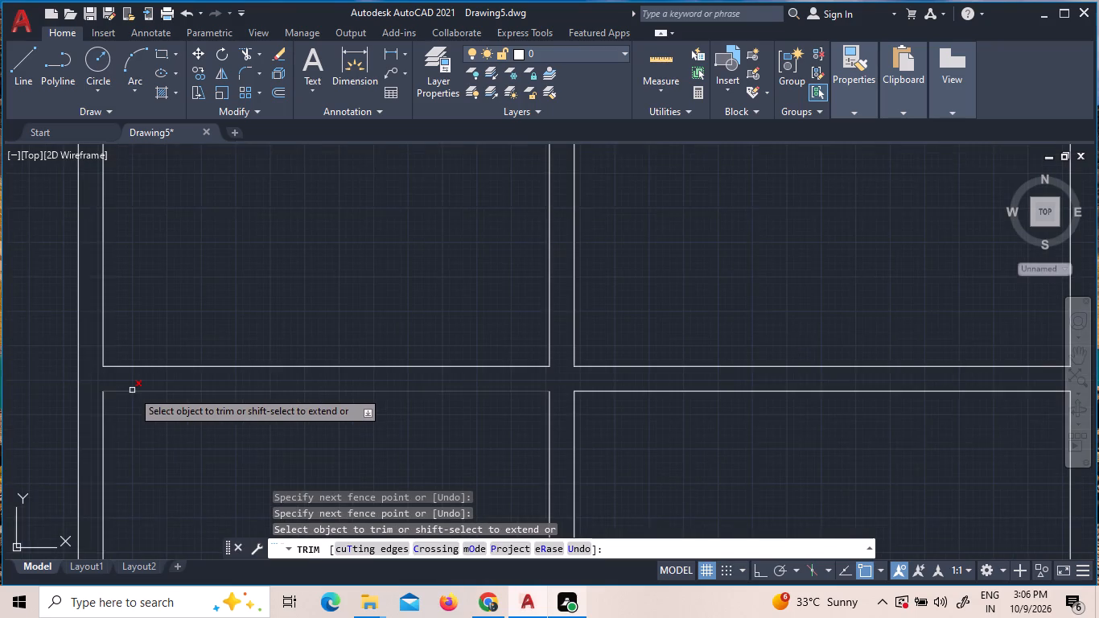
{"action": "scroll", "coordinate": [132, 390], "scroll_direction": "down", "scroll_amount": 2}
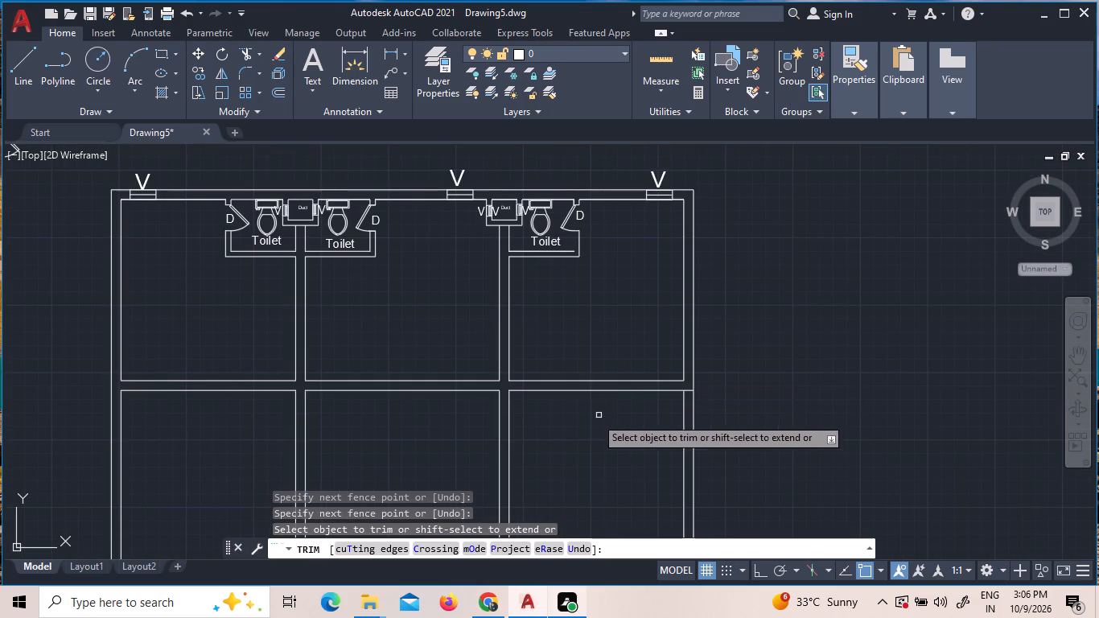
{"action": "left_click", "coordinate": [689, 390]}
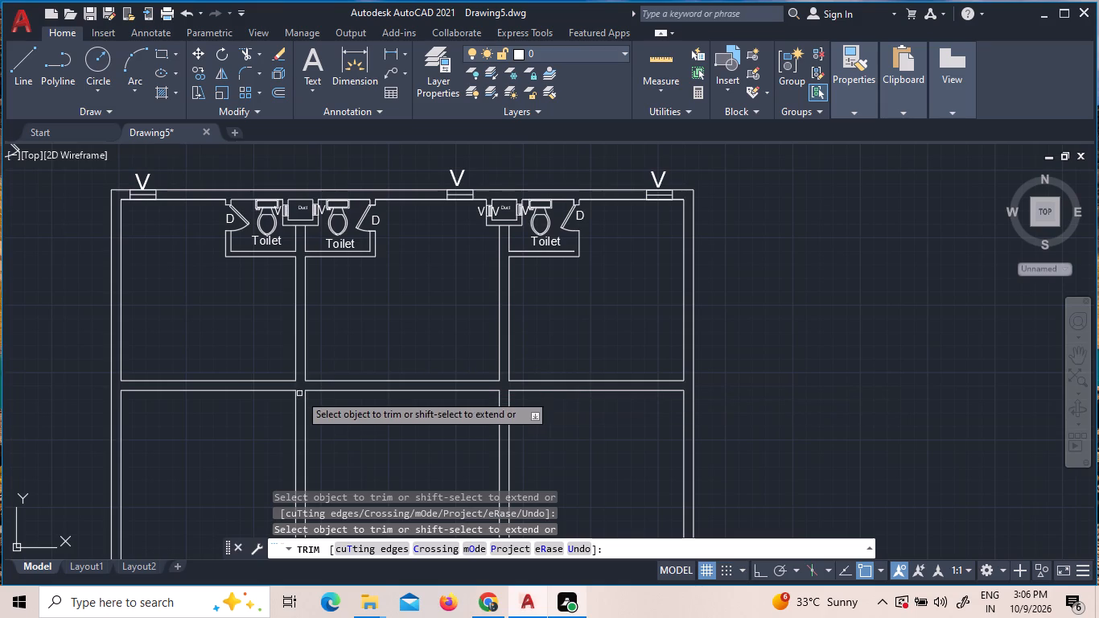
{"action": "scroll", "coordinate": [424, 279], "scroll_direction": "down", "scroll_amount": 2}
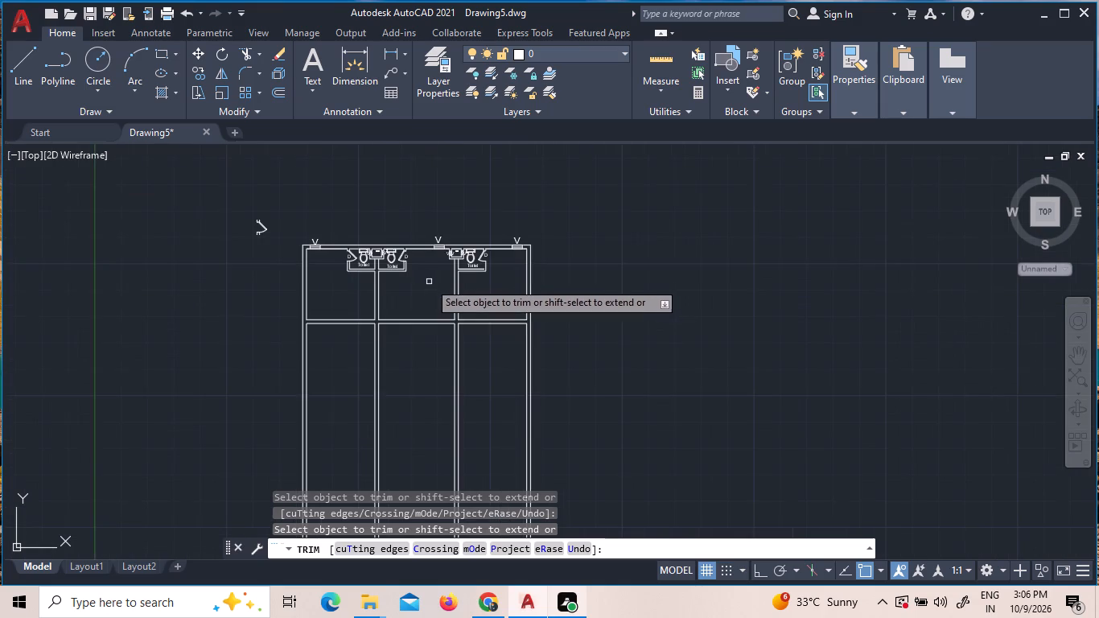
{"action": "scroll", "coordinate": [402, 398], "scroll_direction": "down", "scroll_amount": 6}
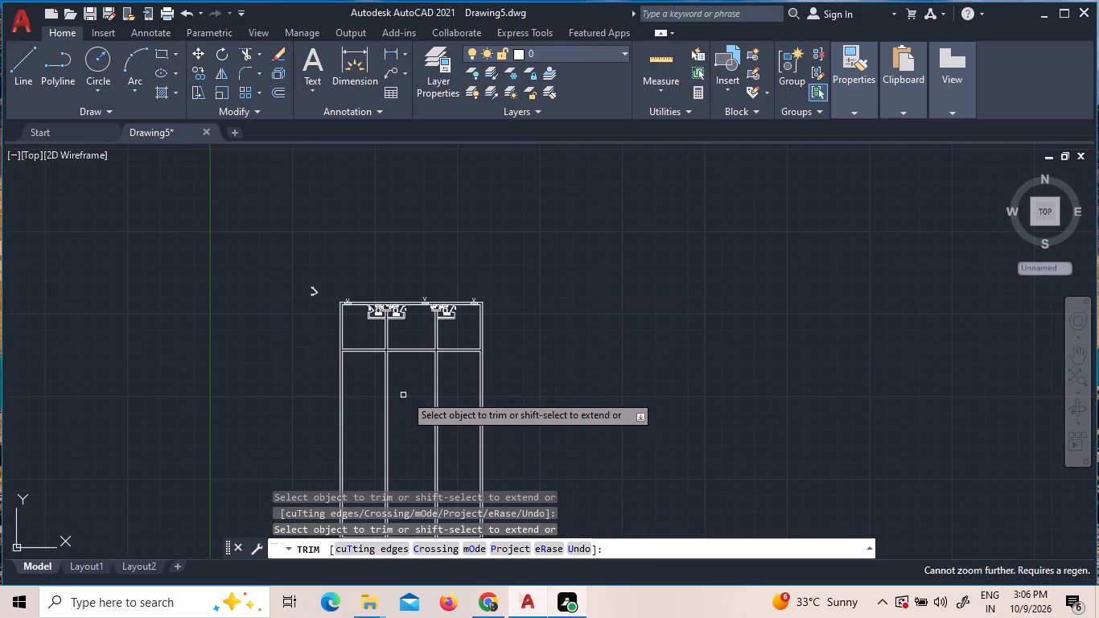
{"action": "scroll", "coordinate": [360, 336], "scroll_direction": "up", "scroll_amount": 3}
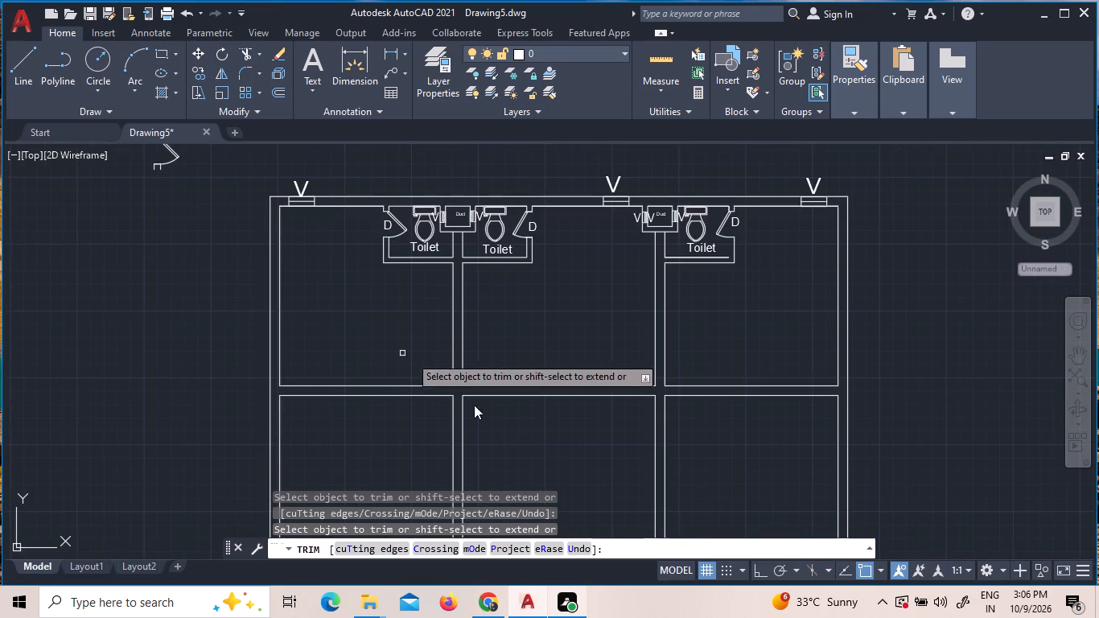
{"action": "key", "text": "Escape"}
Draw a 9" vertical line across the first room's cross wall, in line with the first partition wall's near face.
{"action": "key", "text": "l"}
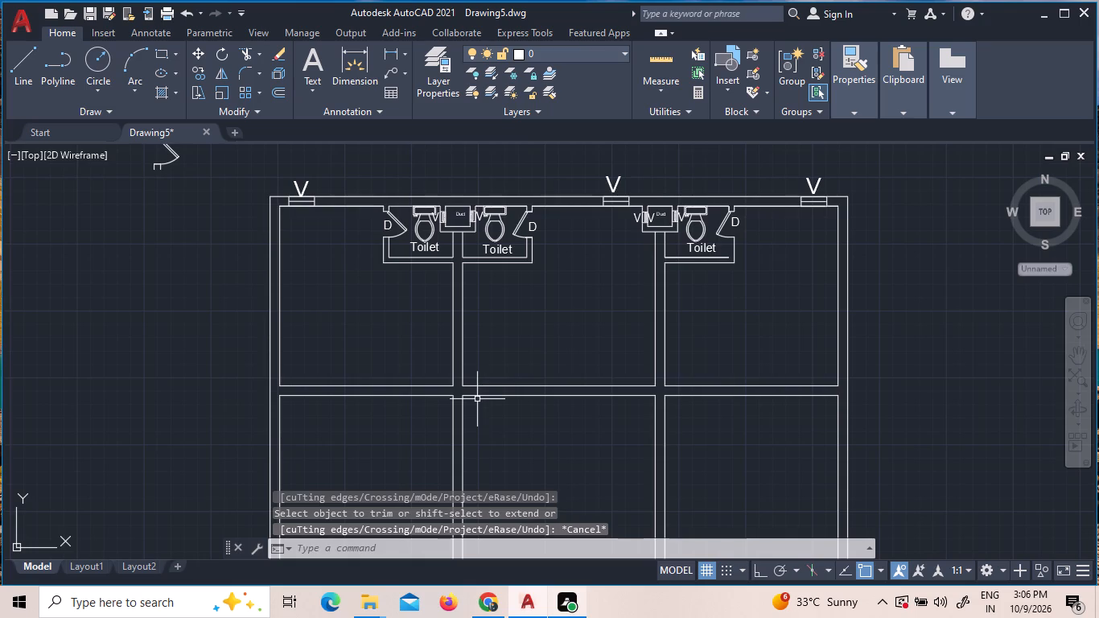
{"action": "key", "text": "Return"}
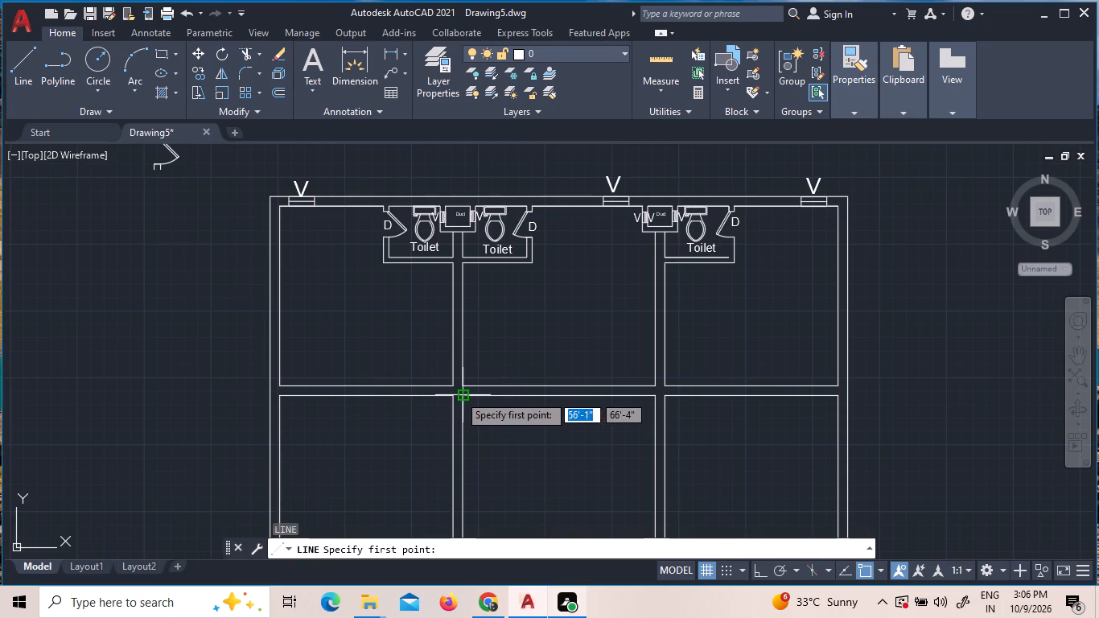
{"action": "left_click", "coordinate": [452, 397]}
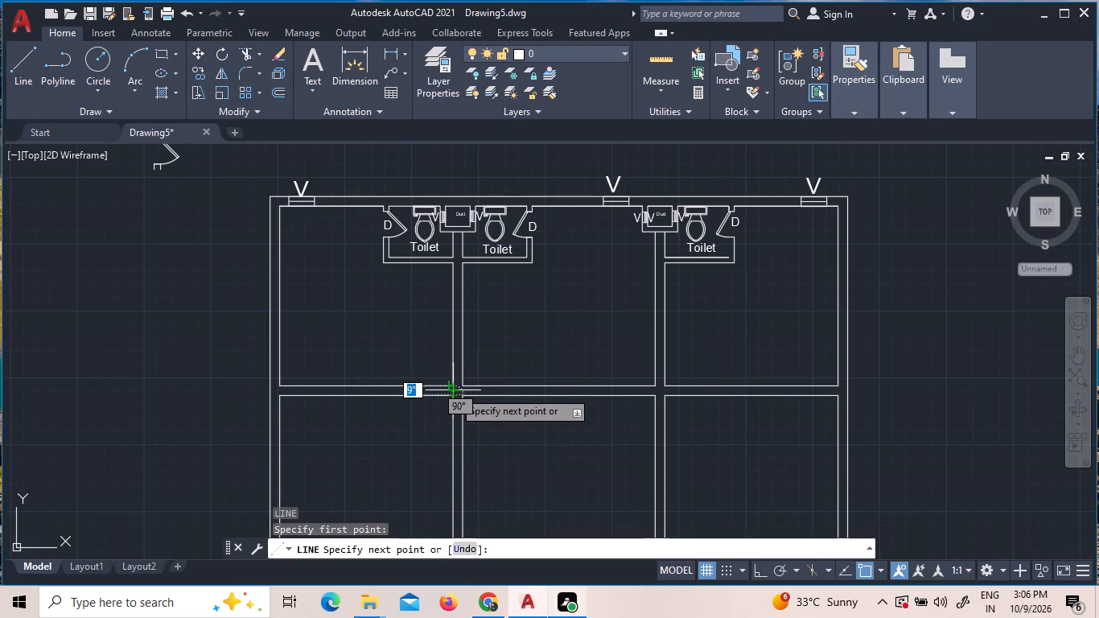
{"action": "left_click", "coordinate": [455, 384]}
{"action": "key", "text": "Escape"}
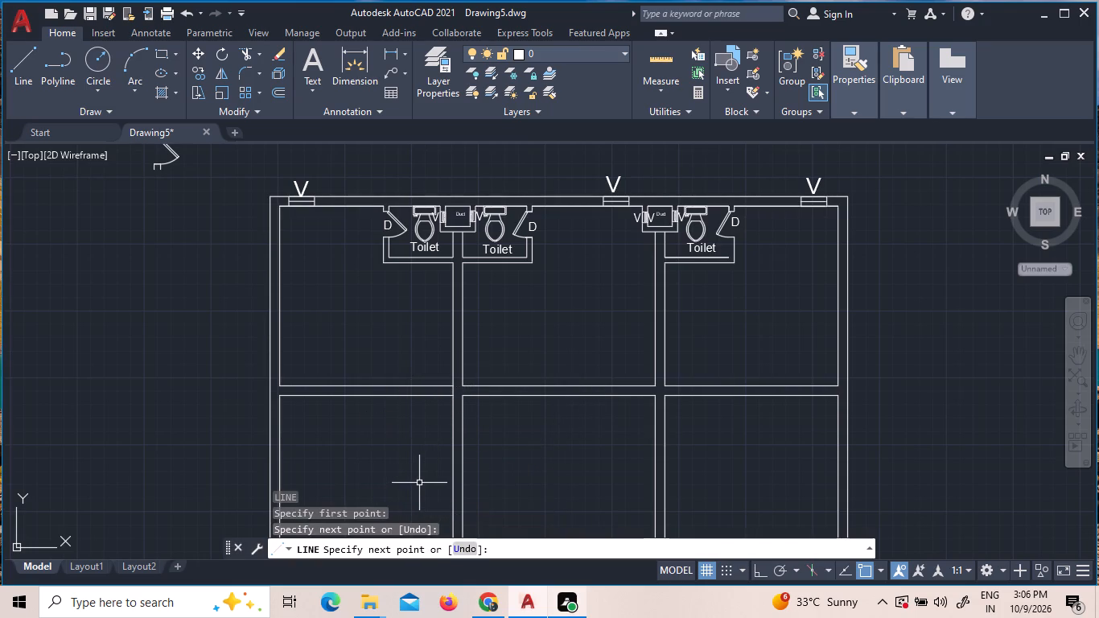
Offset the short vertical line 5" into the first room's cross wall, away from the partition wall.
{"action": "key", "text": "o"}
{"action": "key", "text": "Return"}
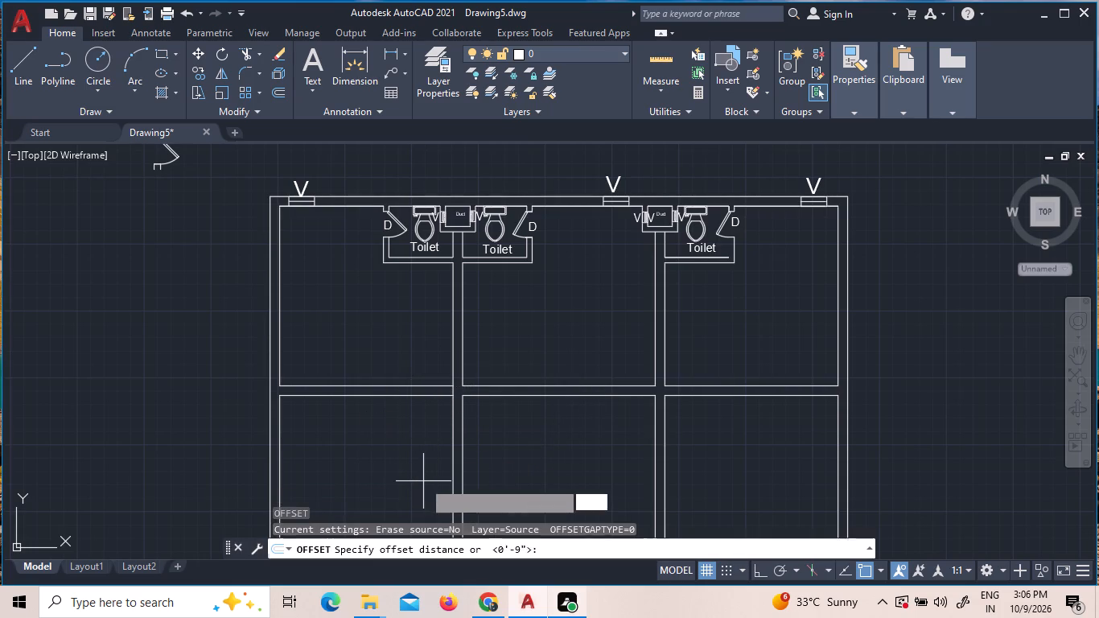
{"action": "key", "text": "5"}
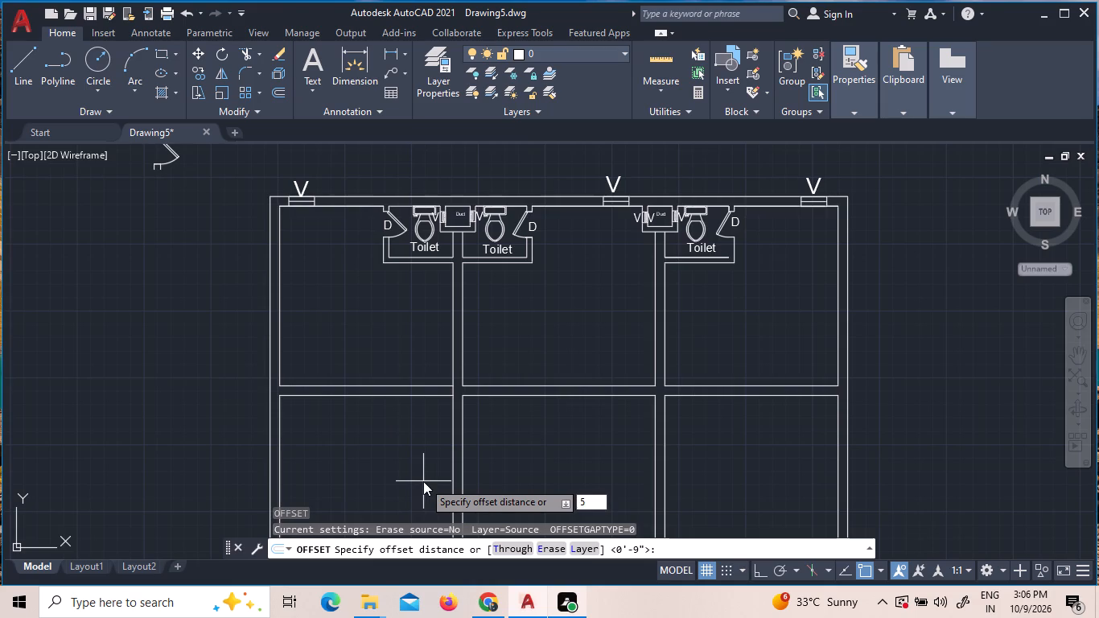
{"action": "key", "text": "shift+quotedbl"}
{"action": "key", "text": "Return"}
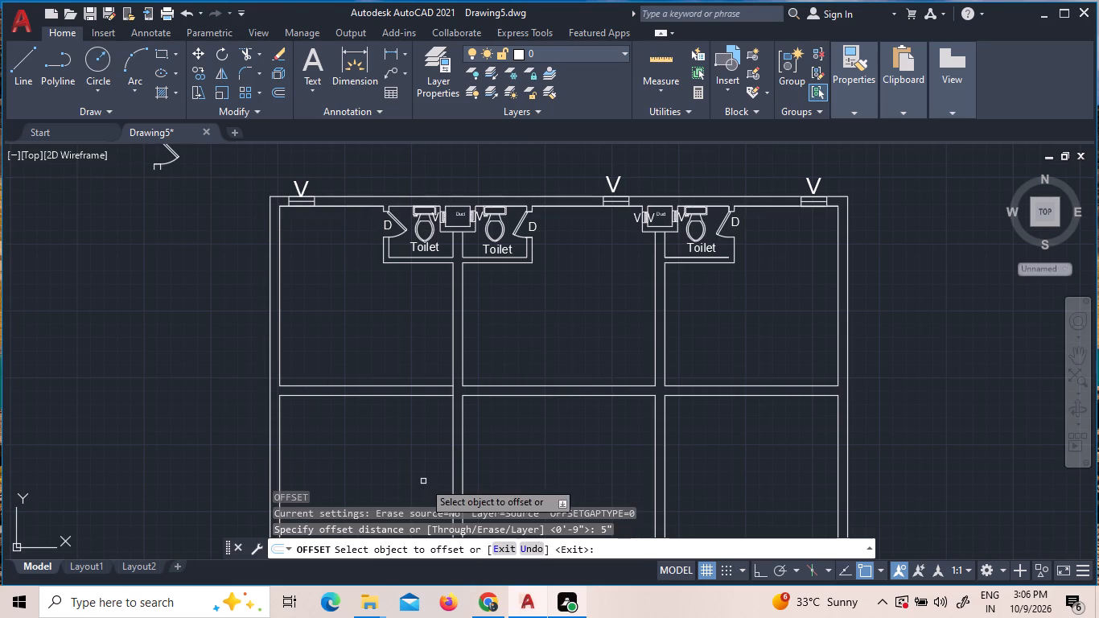
{"action": "left_click", "coordinate": [454, 388]}
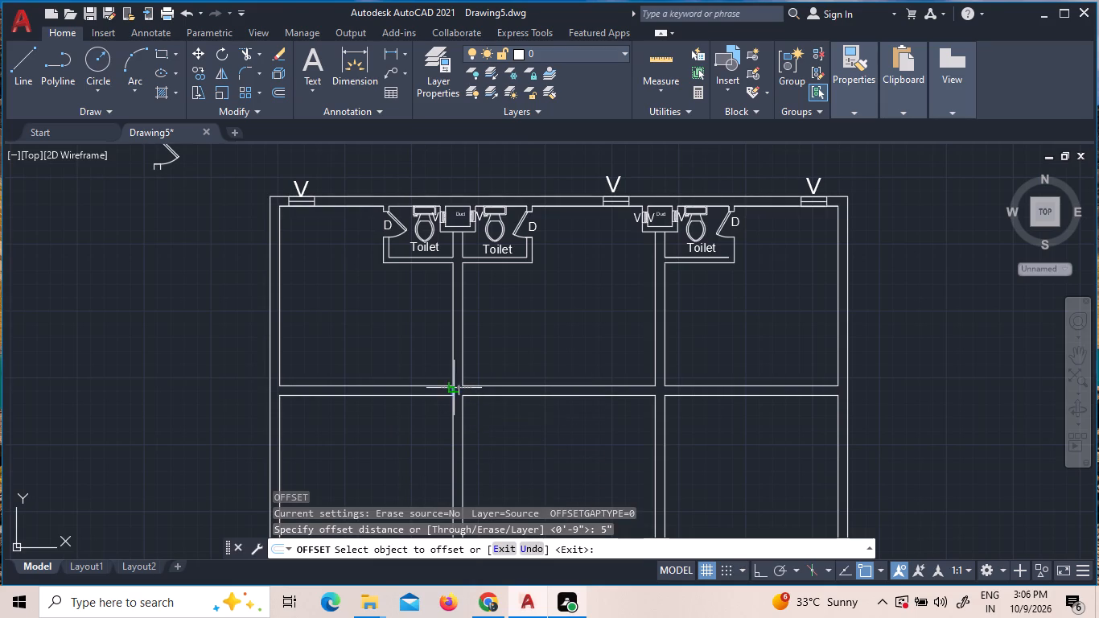
{"action": "left_click", "coordinate": [426, 398]}
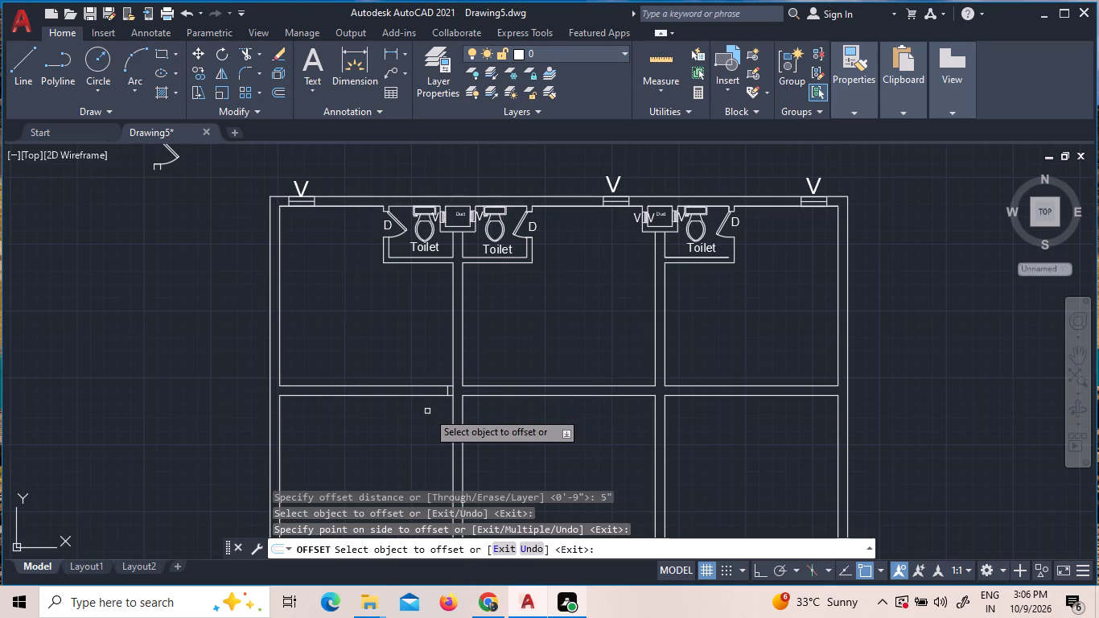
{"action": "key", "text": "Escape"}
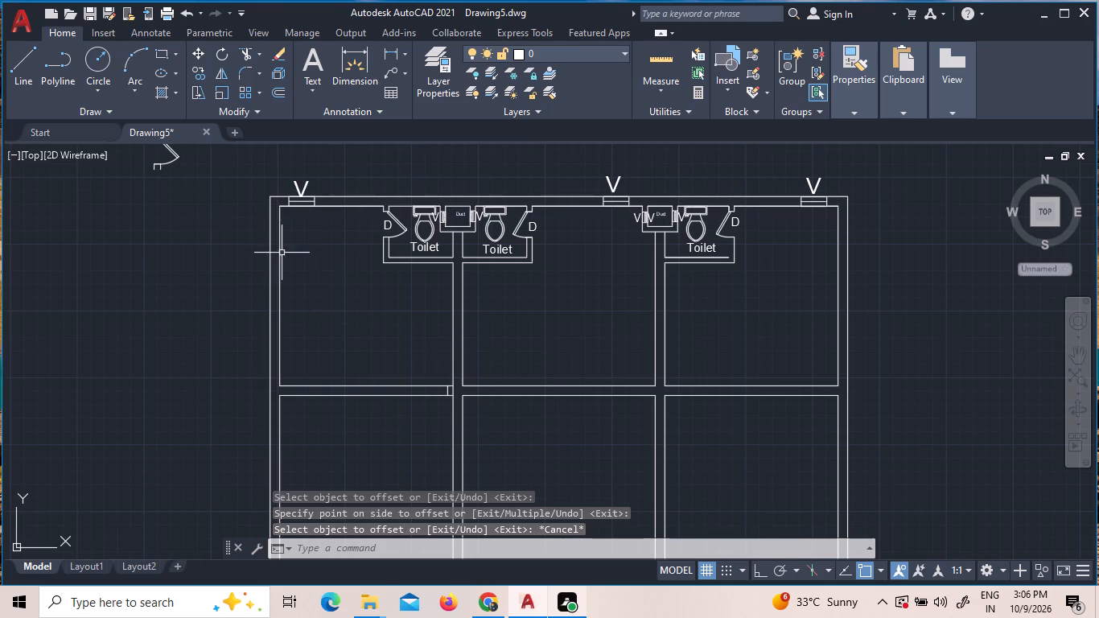
Move the spare door symbol and its jamb lines down outside the first room's exterior wall, near the cross wall's level.
{"action": "left_click", "coordinate": [187, 175]}
{"action": "left_click", "coordinate": [139, 155]}
{"action": "right_click", "coordinate": [111, 269]}
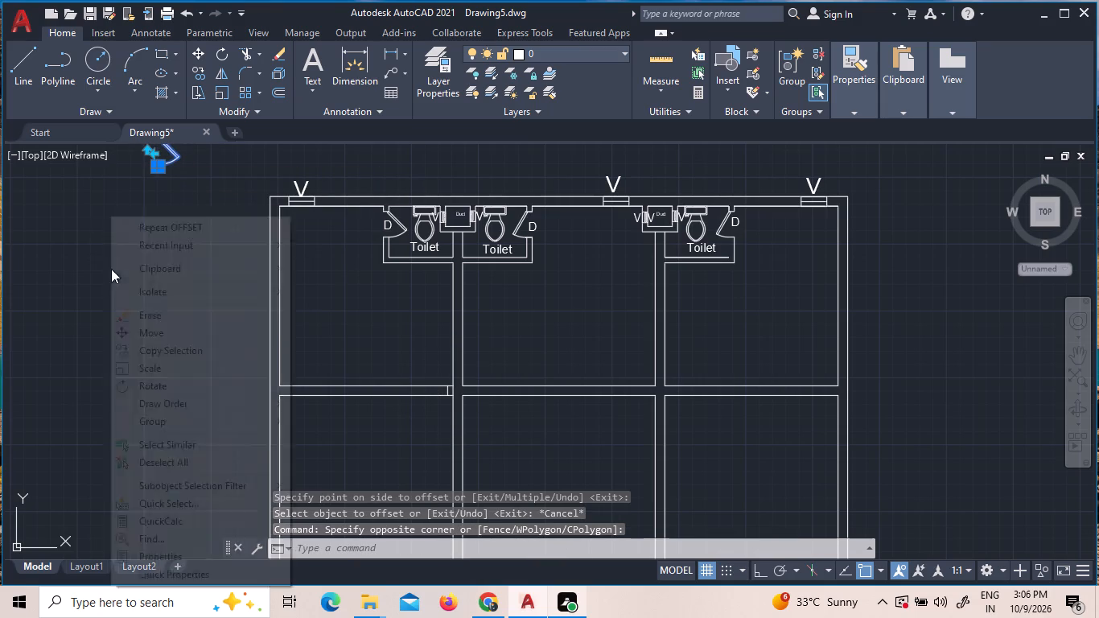
{"action": "double_click", "coordinate": [150, 338]}
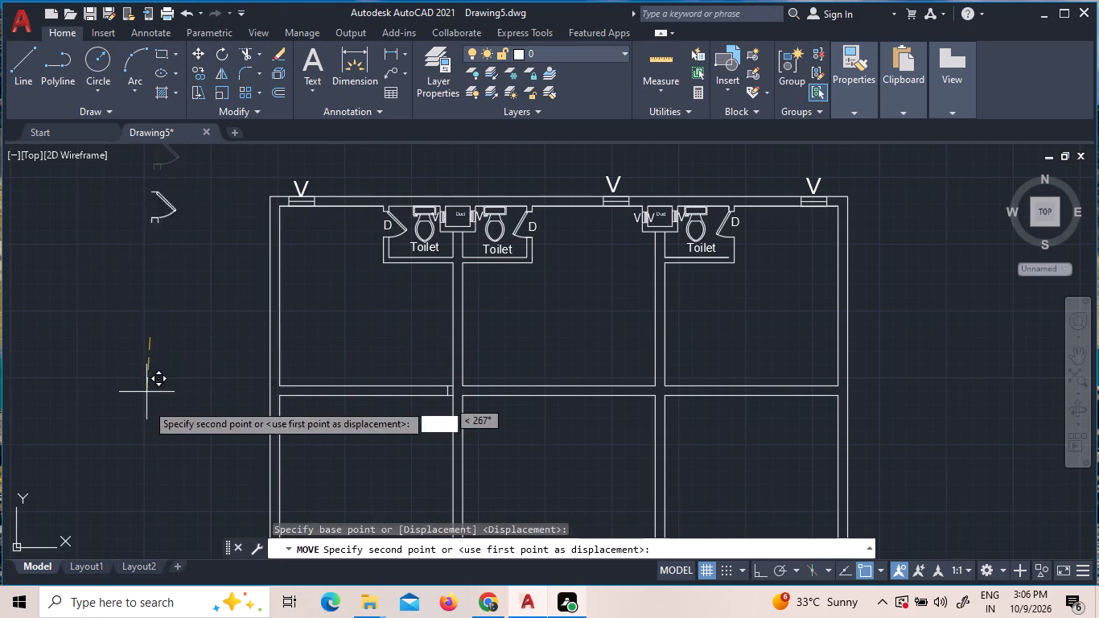
{"action": "left_click", "coordinate": [132, 556]}
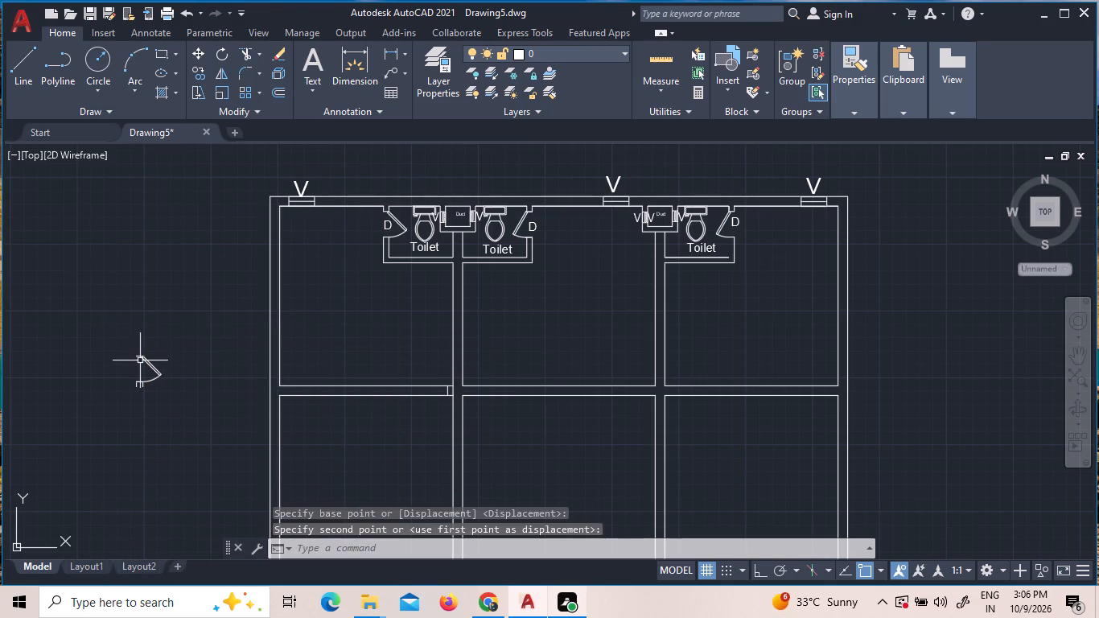
Open the spare door symbol fully and flip it so the leaf lies along the bottom with the arc above.
{"action": "left_click", "coordinate": [140, 360]}
{"action": "left_click", "coordinate": [158, 353]}
{"action": "left_click", "coordinate": [194, 418]}
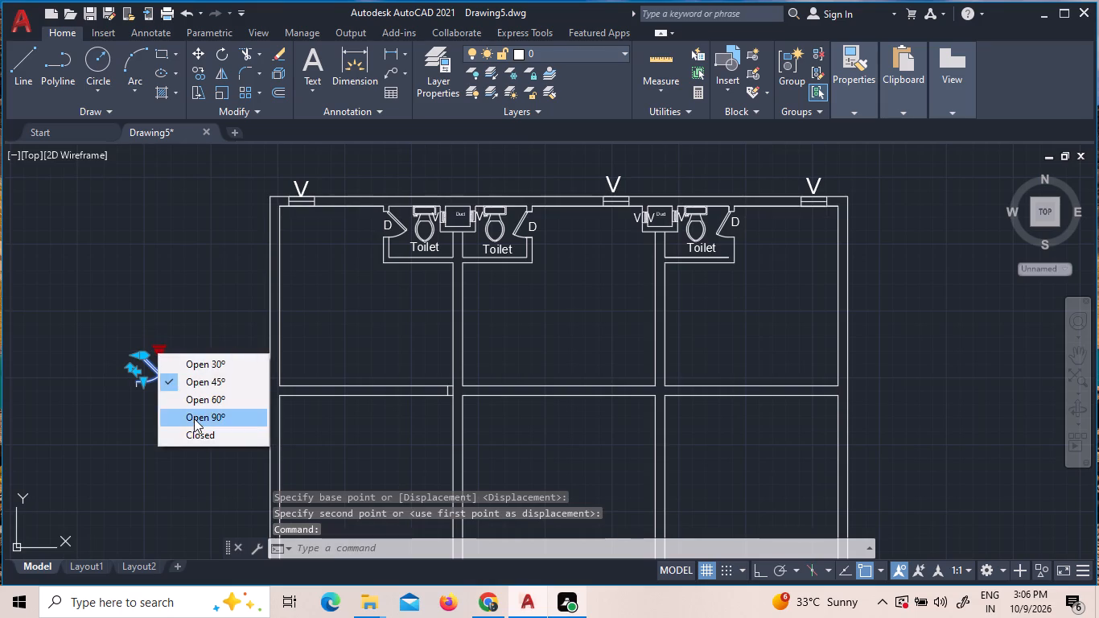
{"action": "left_click", "coordinate": [138, 370]}
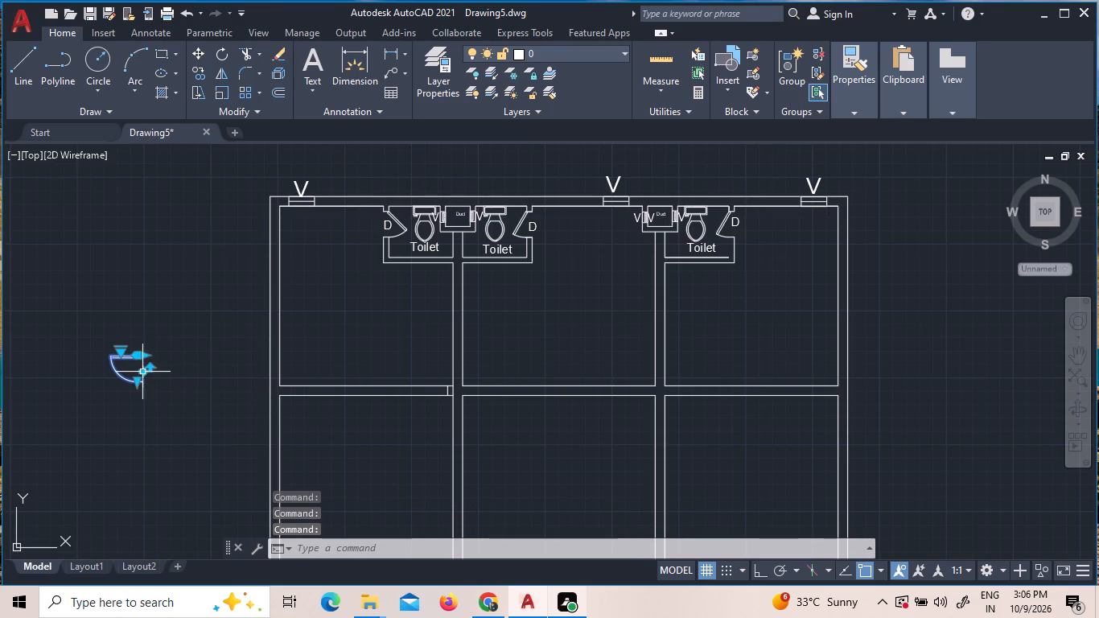
{"action": "left_click", "coordinate": [151, 370]}
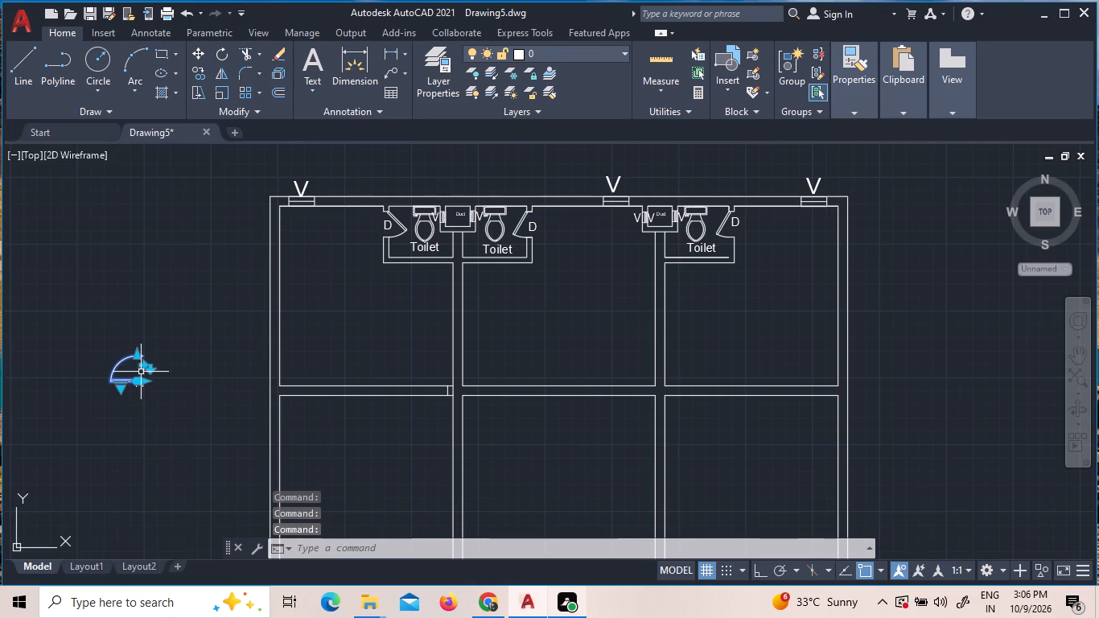
{"action": "left_click", "coordinate": [143, 366]}
{"action": "left_click", "coordinate": [145, 389]}
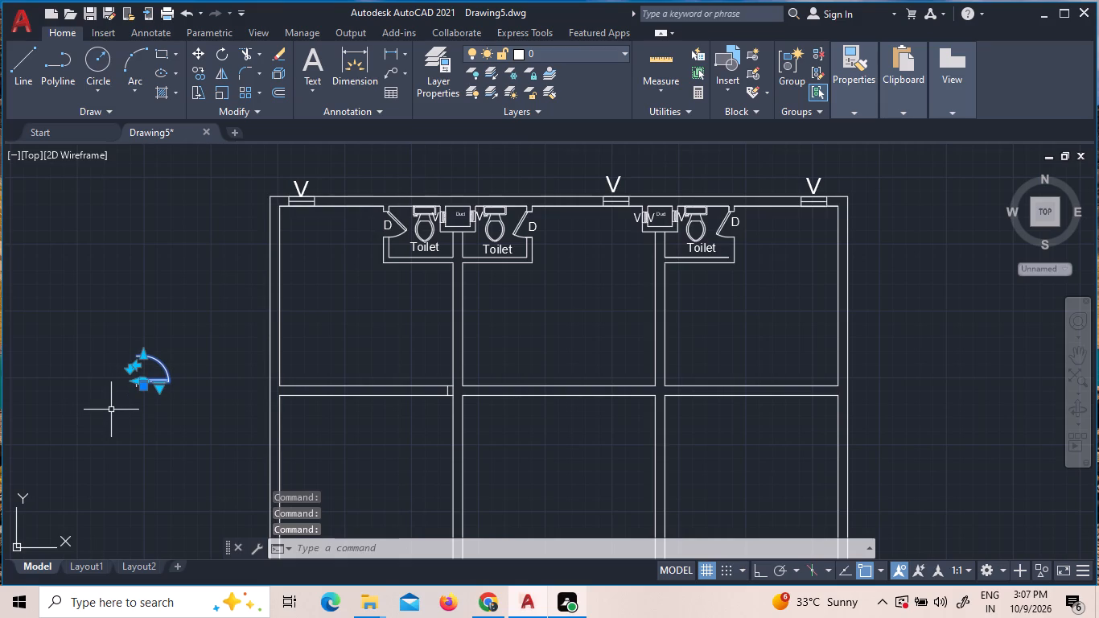
Rotate the door symbol with its jamb lines 90° counterclockwise about its base, with Ortho on, so the leaf stands vertical.
{"action": "type", "text": "RO"}
{"action": "key", "text": "Return"}
{"action": "left_click", "coordinate": [141, 387]}
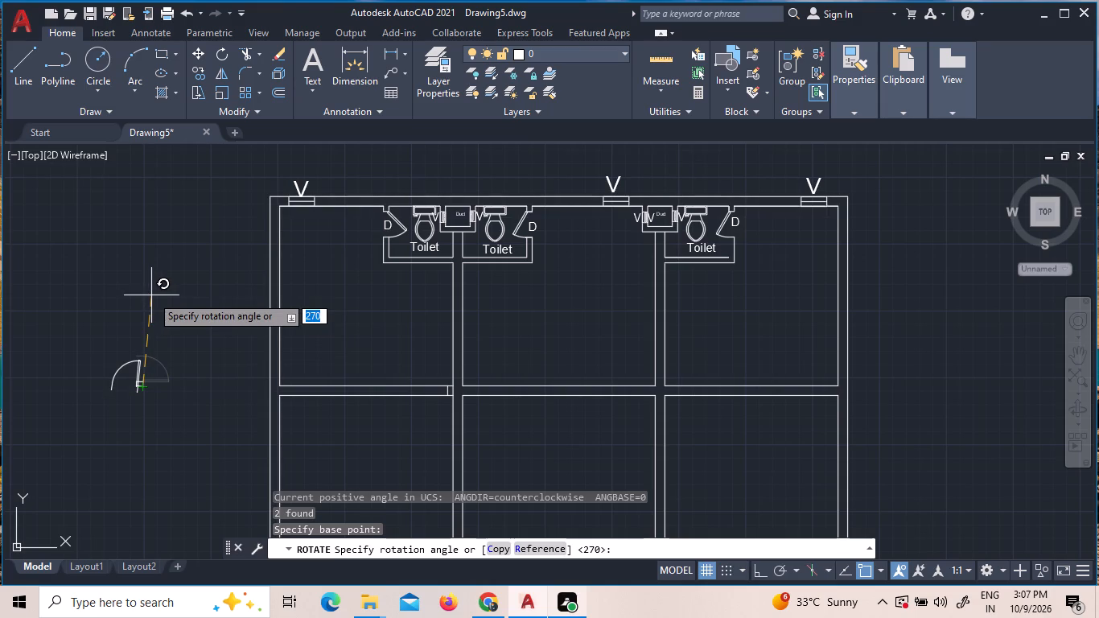
{"action": "key", "text": "F8"}
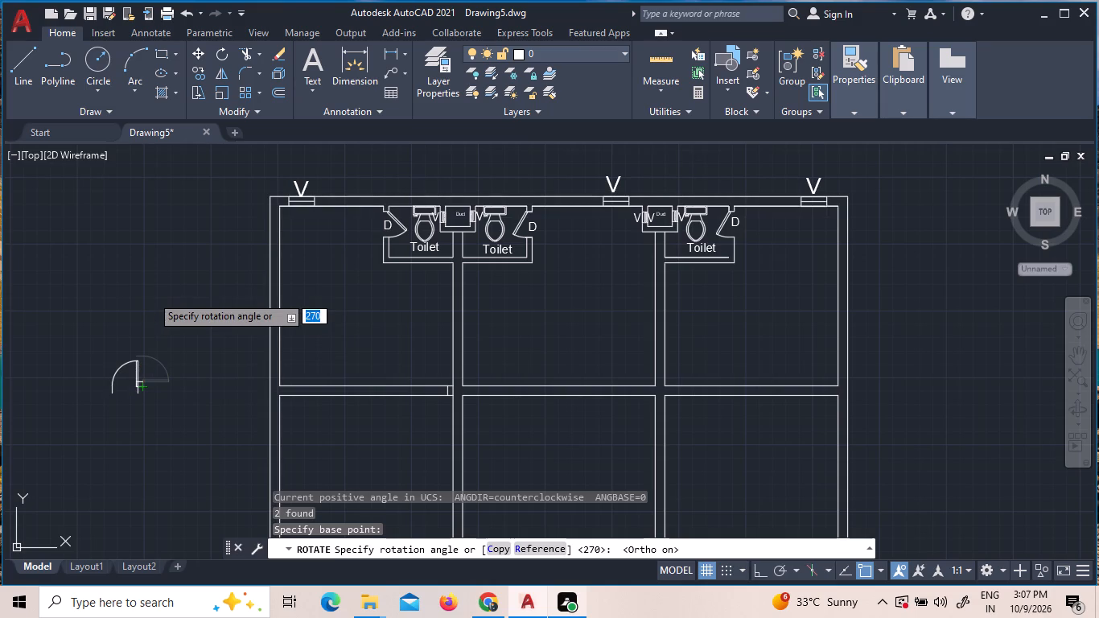
{"action": "left_click", "coordinate": [154, 319]}
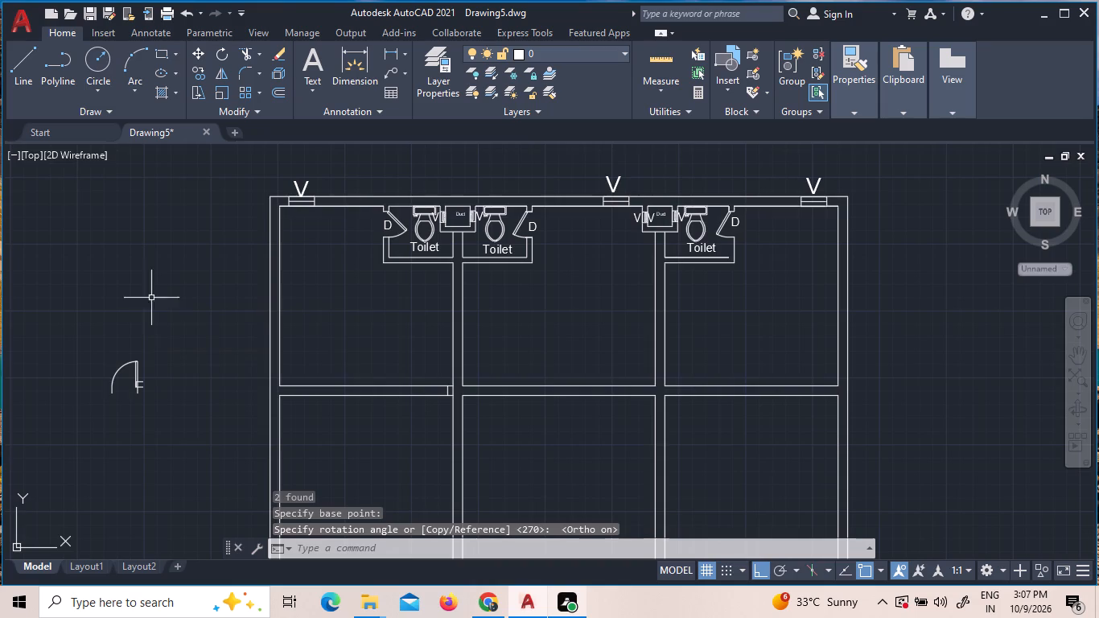
Erase the three leftover jamb lines at the base of the spare door leaf.
{"action": "scroll", "coordinate": [139, 371], "scroll_direction": "up", "scroll_amount": 5}
{"action": "left_click", "coordinate": [169, 502]}
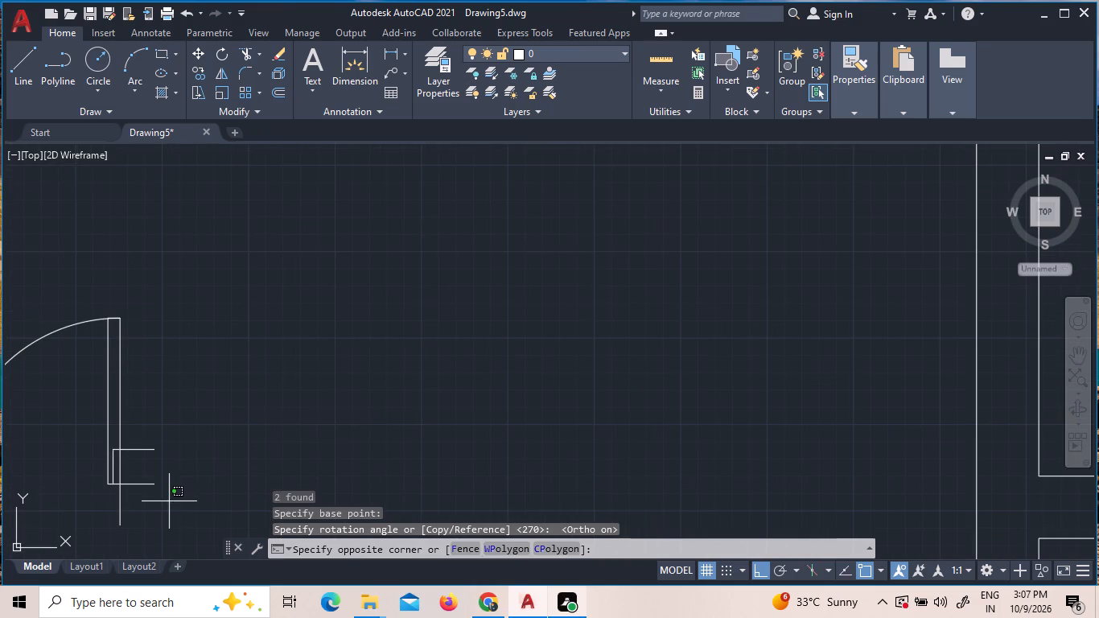
{"action": "left_click", "coordinate": [139, 395]}
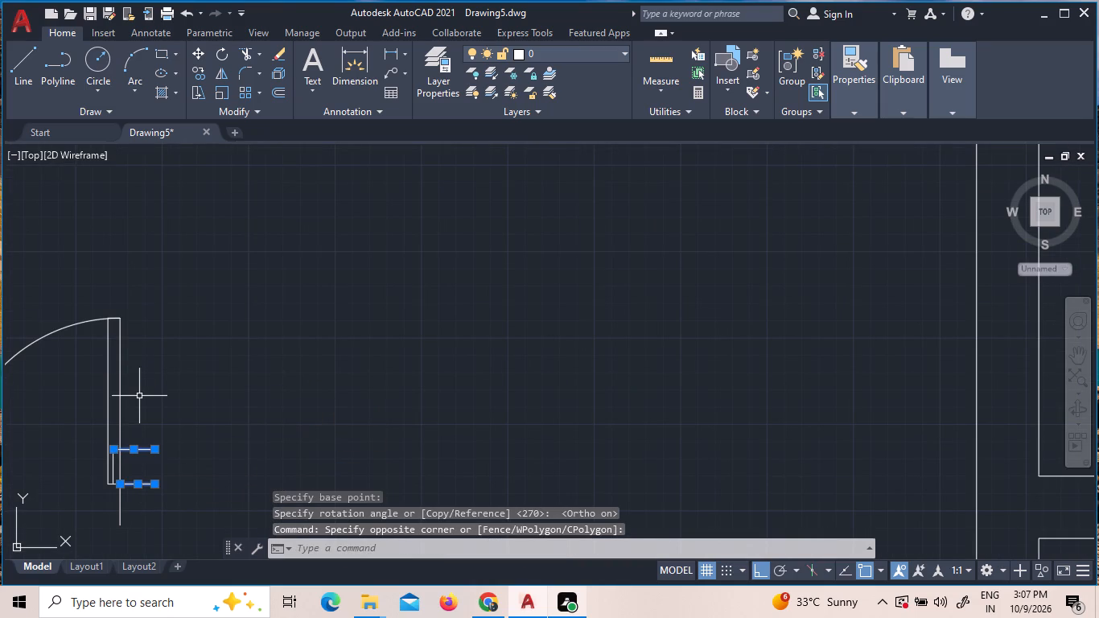
{"action": "key", "text": "Delete"}
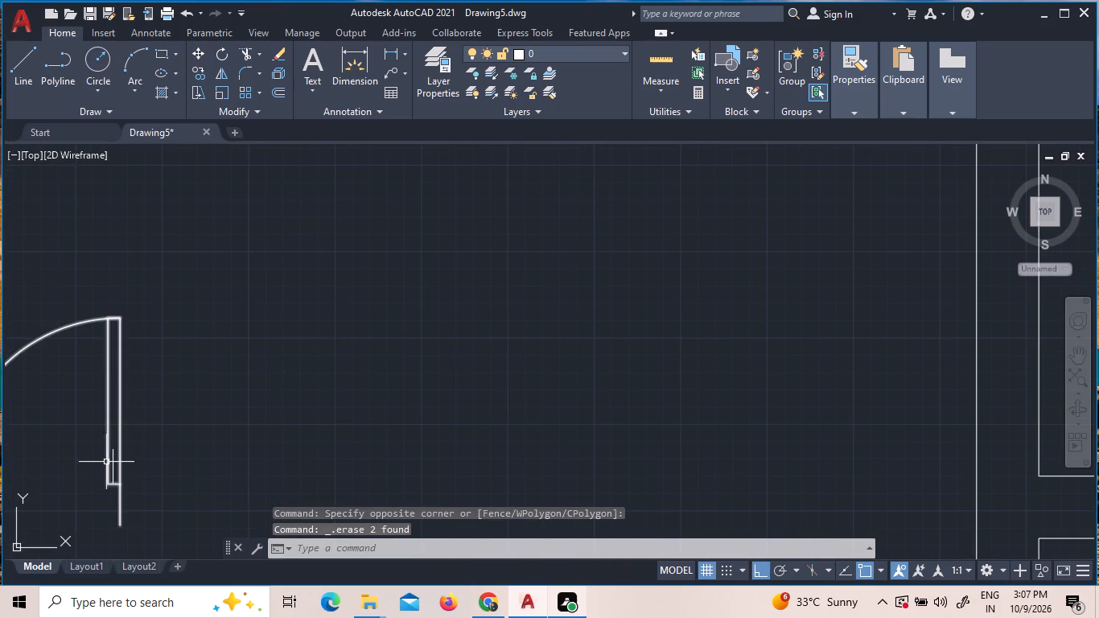
{"action": "left_click", "coordinate": [112, 458]}
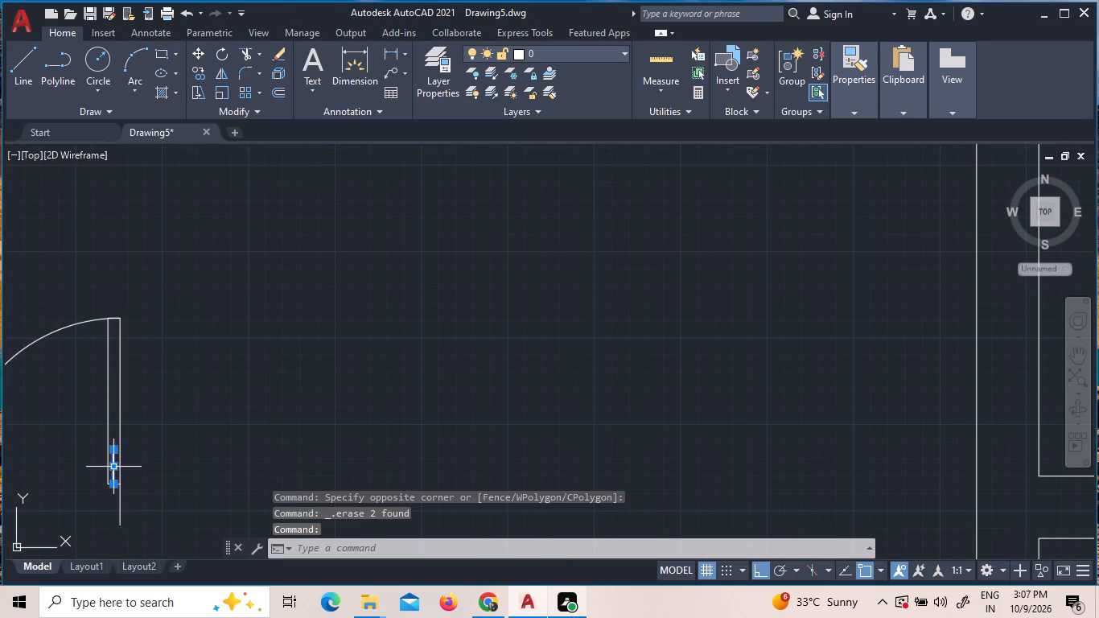
{"action": "key", "text": "Delete"}
Move the door symbol to the first room's cross wall, beside the 5" offset line near the first partition wall.
{"action": "scroll", "coordinate": [216, 377], "scroll_direction": "down", "scroll_amount": 3}
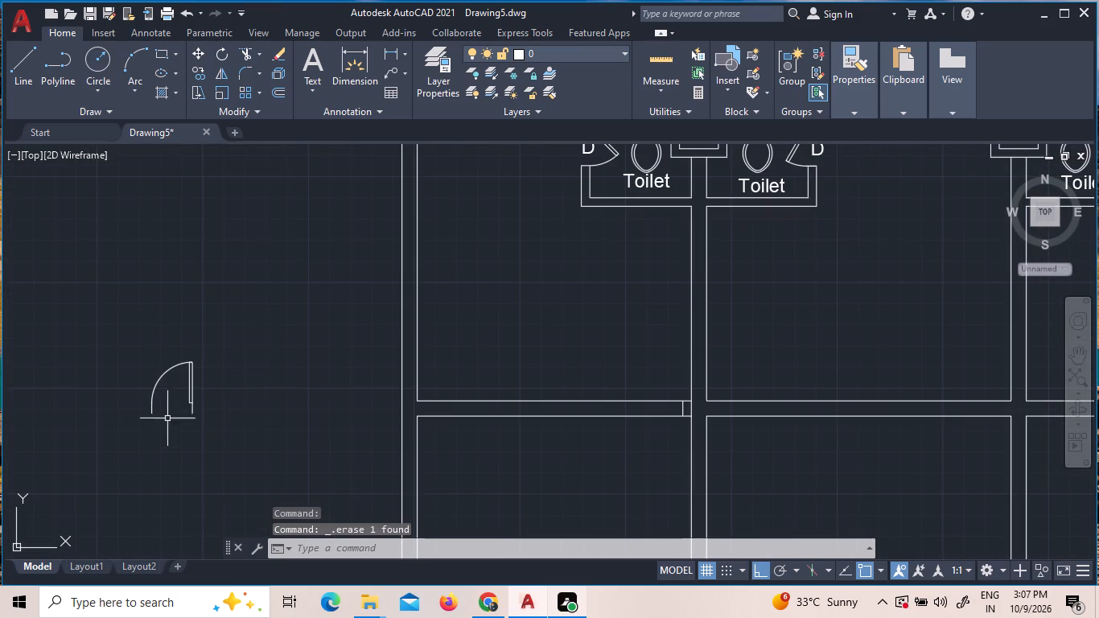
{"action": "left_click", "coordinate": [153, 408]}
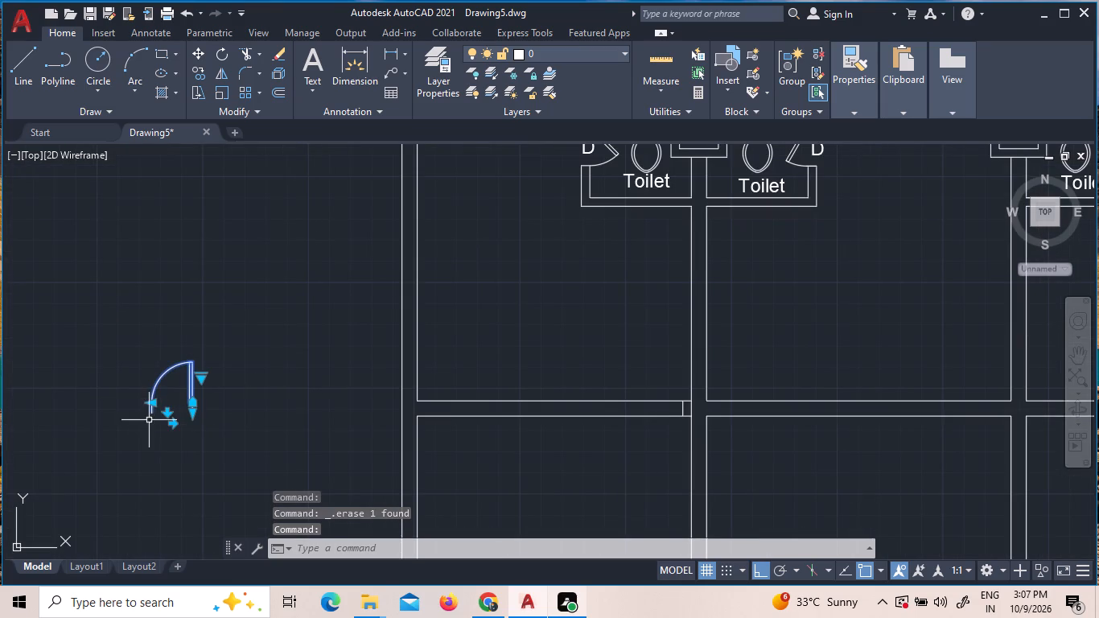
{"action": "scroll", "coordinate": [149, 414], "scroll_direction": "up", "scroll_amount": 2}
{"action": "right_click", "coordinate": [252, 356]}
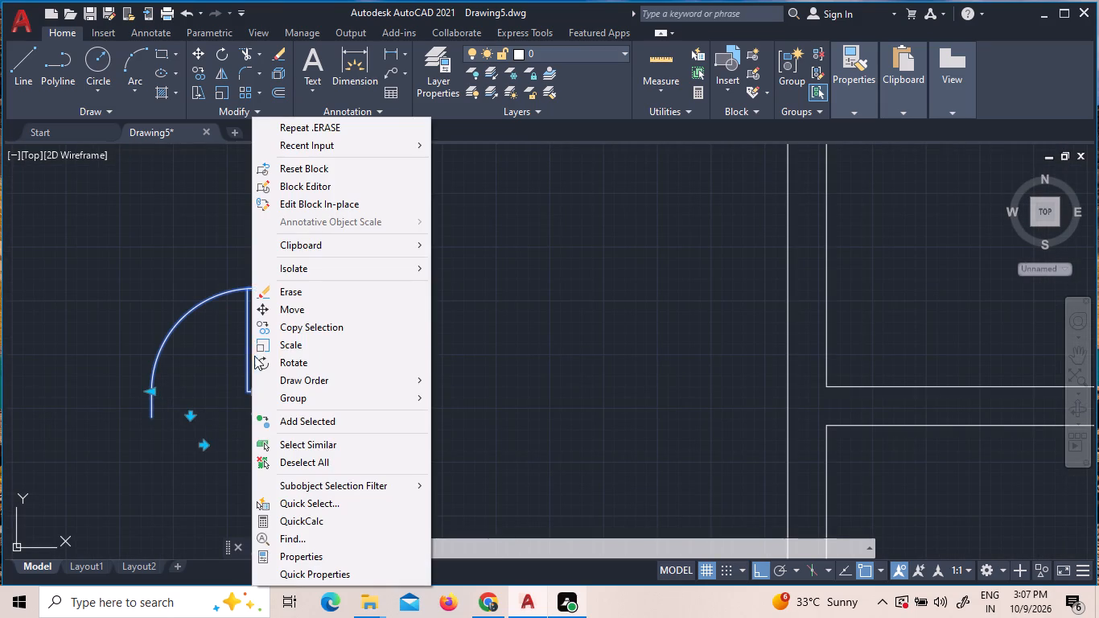
{"action": "left_click", "coordinate": [294, 315]}
{"action": "left_click", "coordinate": [290, 335]}
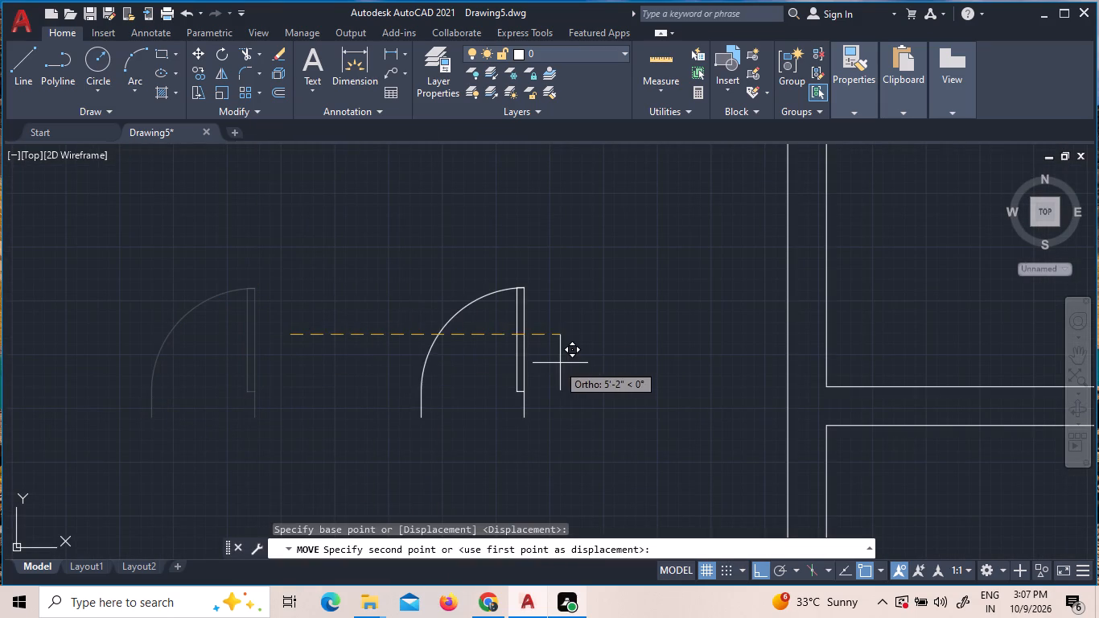
{"action": "scroll", "coordinate": [543, 362], "scroll_direction": "down", "scroll_amount": 3}
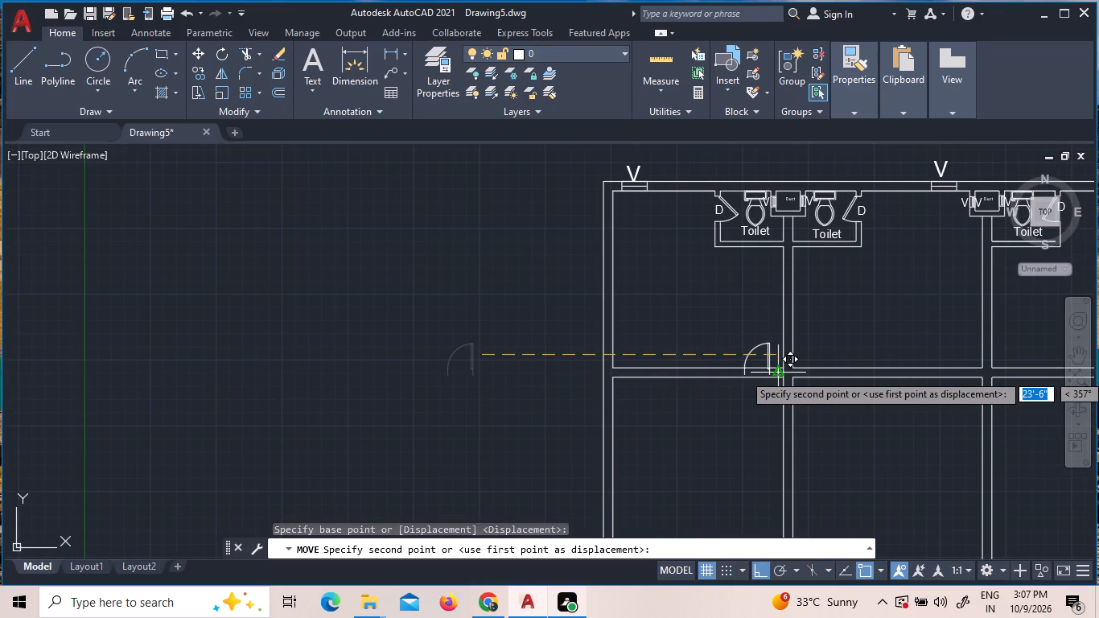
{"action": "scroll", "coordinate": [777, 373], "scroll_direction": "up", "scroll_amount": 3}
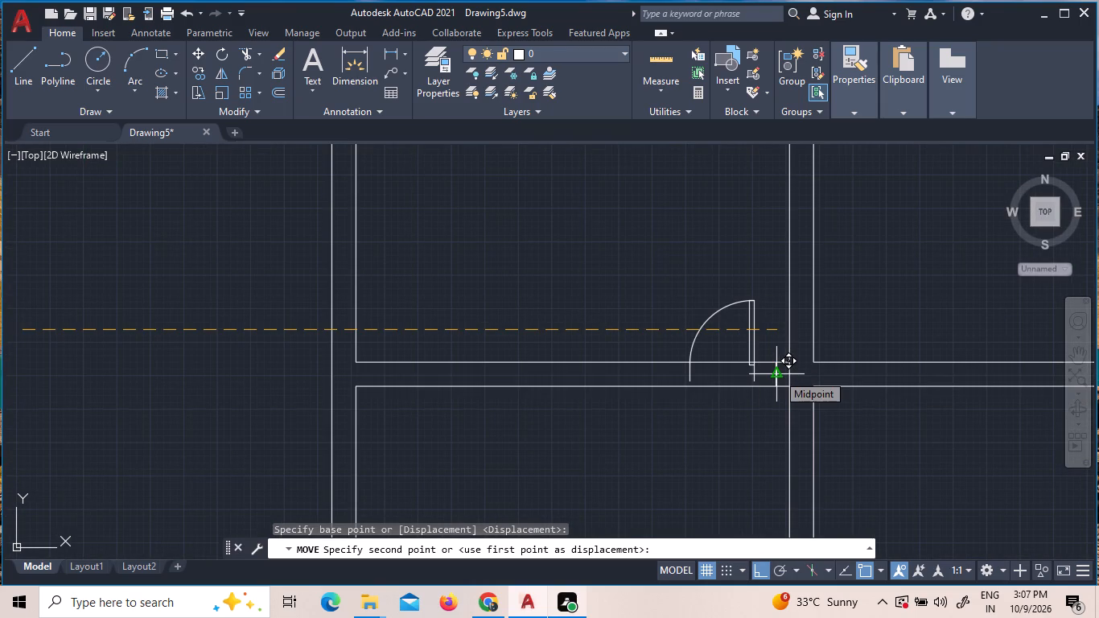
{"action": "key", "text": "F8"}
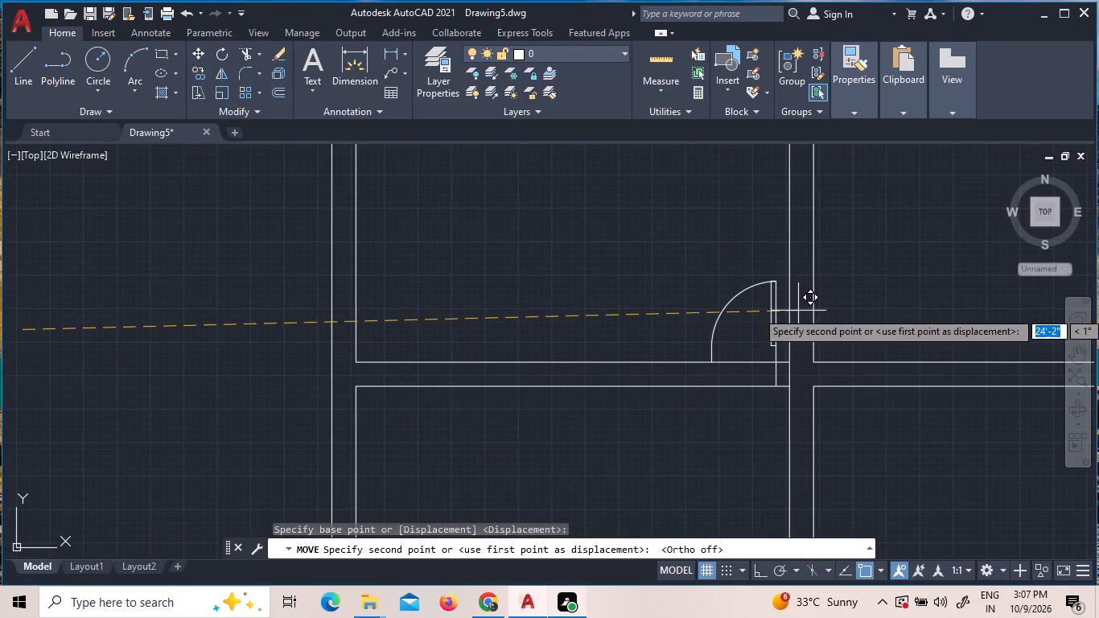
{"action": "scroll", "coordinate": [793, 315], "scroll_direction": "up", "scroll_amount": 5}
{"action": "scroll", "coordinate": [795, 301], "scroll_direction": "down", "scroll_amount": 1}
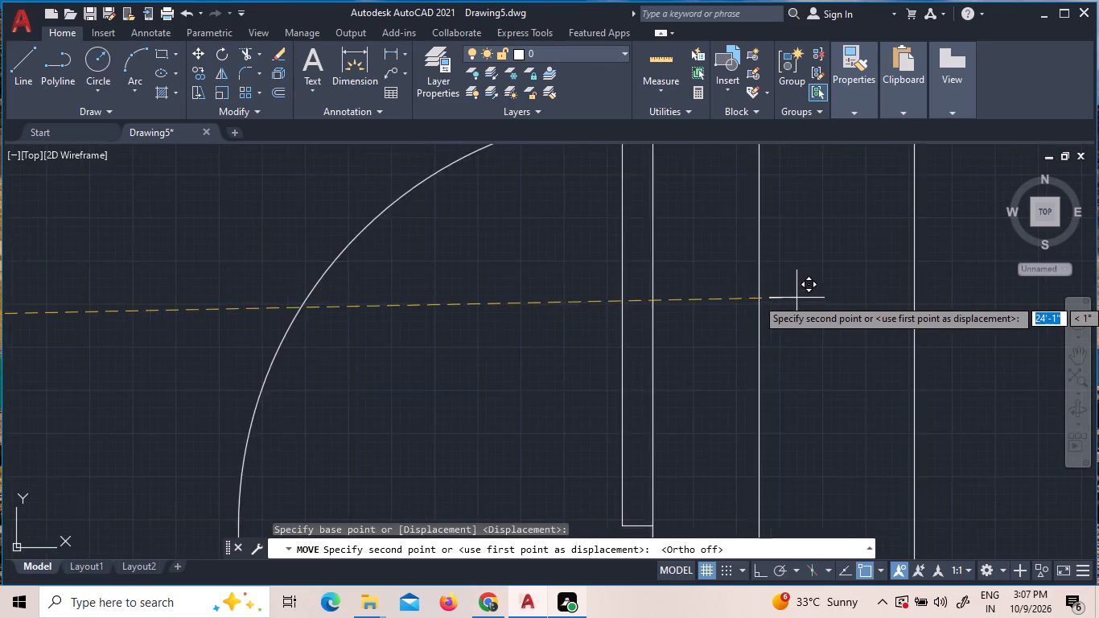
{"action": "scroll", "coordinate": [796, 298], "scroll_direction": "down", "scroll_amount": 2}
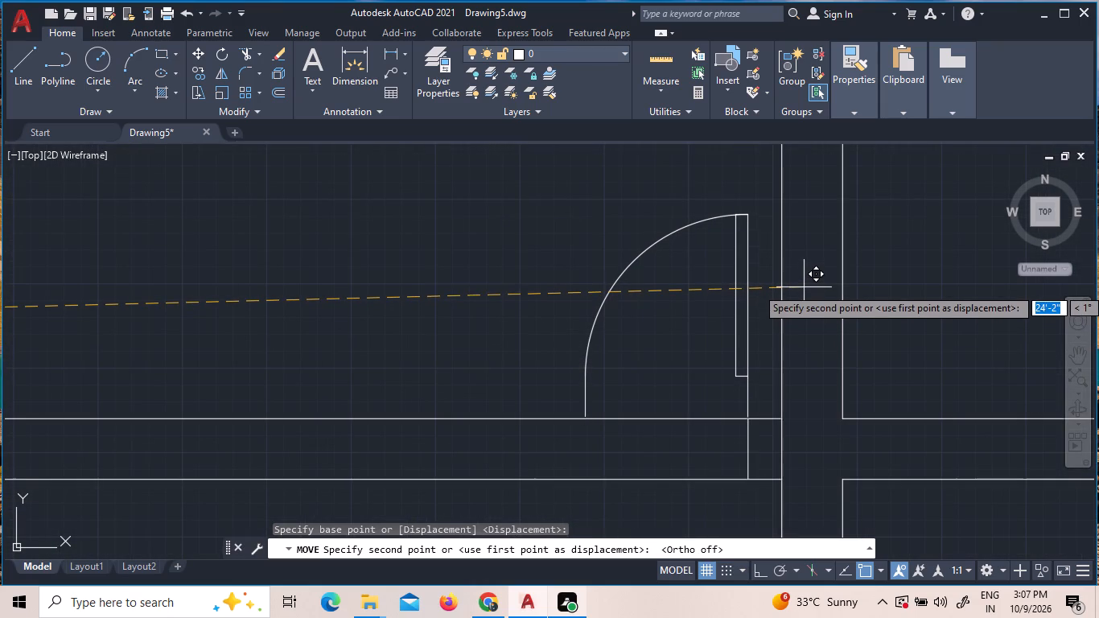
{"action": "left_click", "coordinate": [804, 290]}
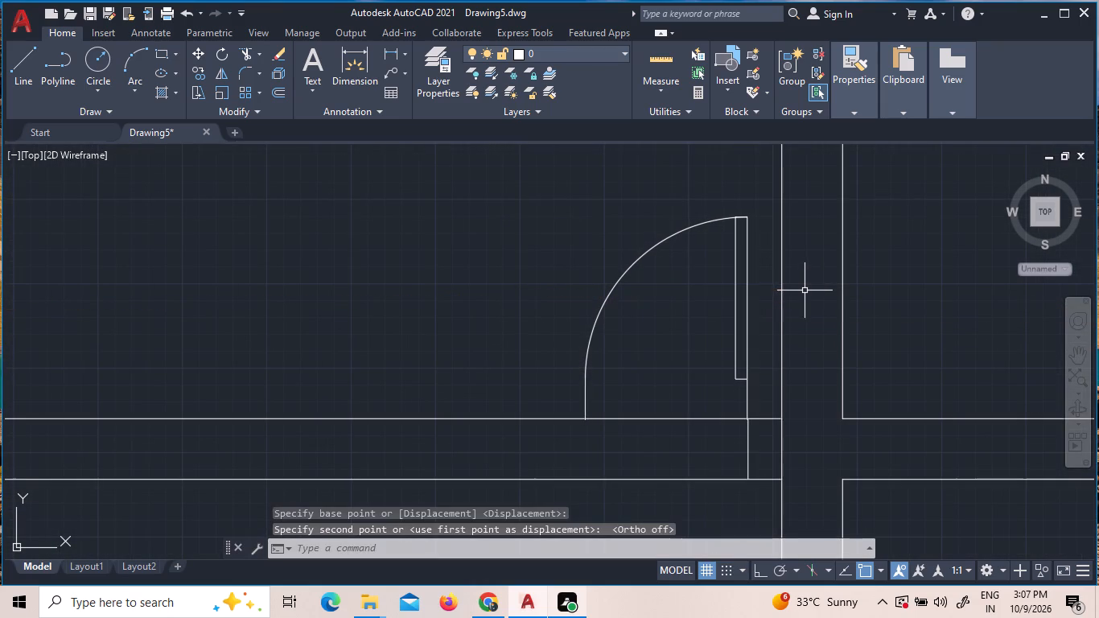
Move the door symbol from its lower hinge-side endpoint onto the top endpoint of the offset line at the cross wall's upper face.
{"action": "scroll", "coordinate": [780, 420], "scroll_direction": "up", "scroll_amount": 3}
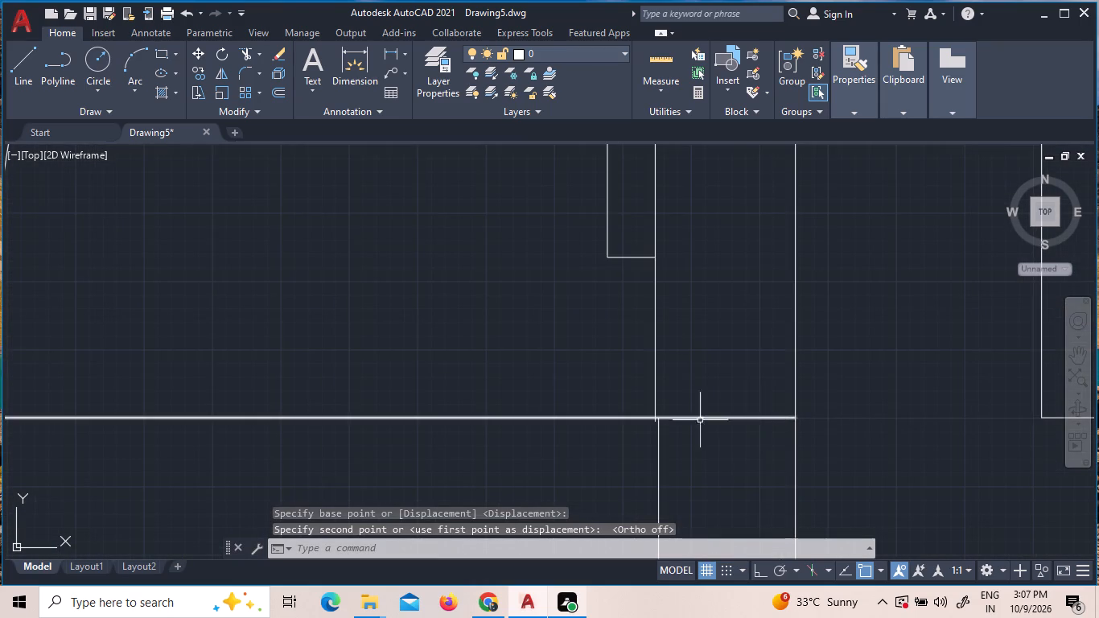
{"action": "scroll", "coordinate": [661, 432], "scroll_direction": "up", "scroll_amount": 3}
{"action": "key", "text": "Escape"}
{"action": "key", "text": "Escape"}
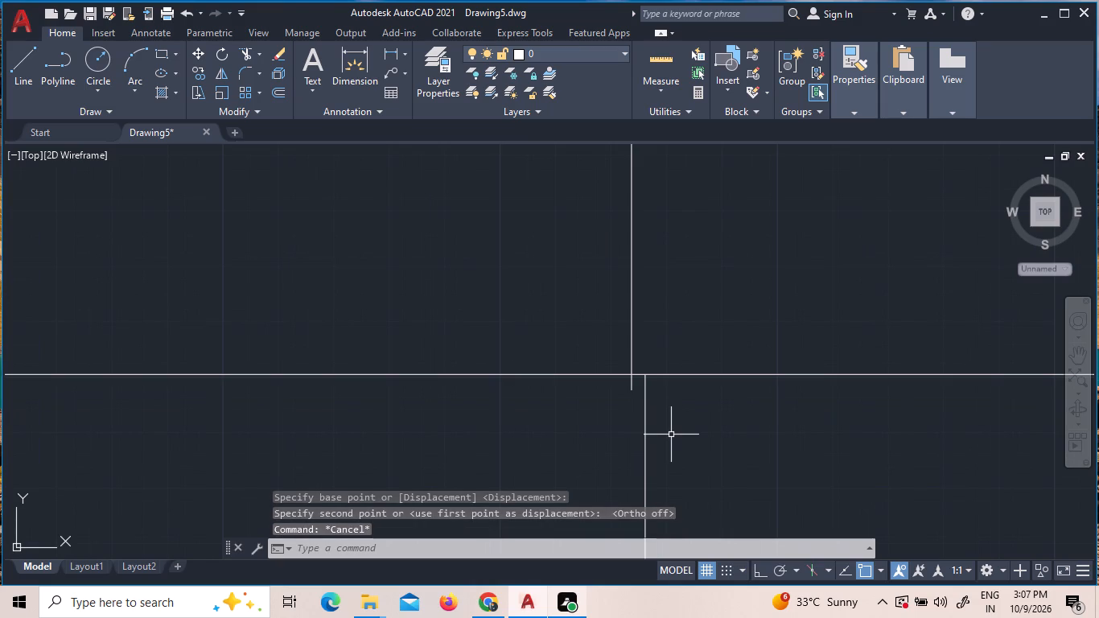
{"action": "type", "text": "MO"}
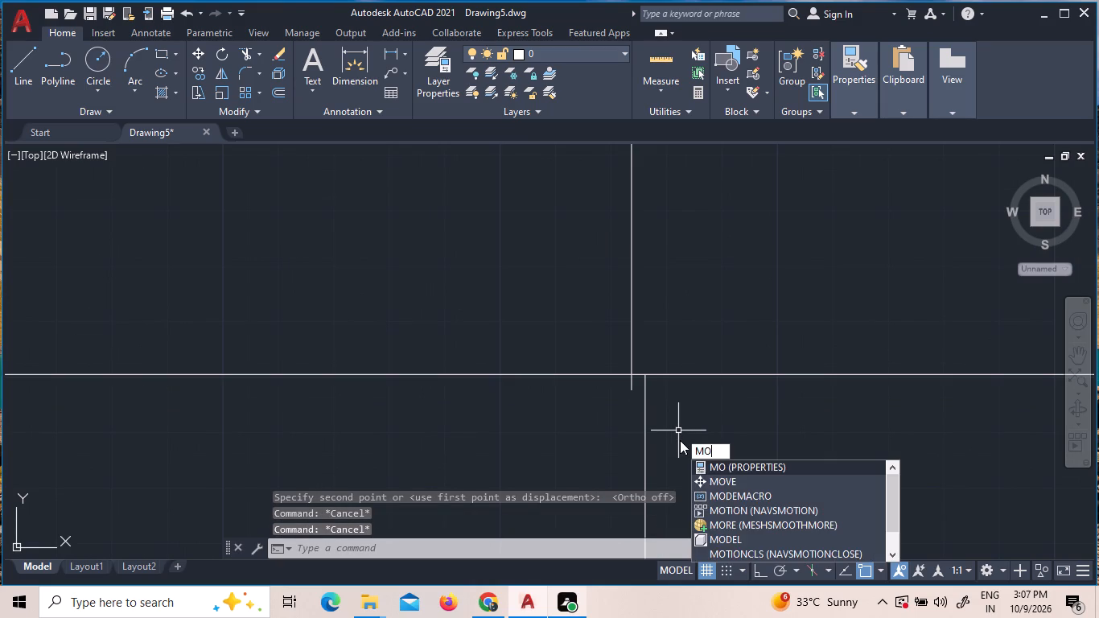
{"action": "key", "text": "v"}
{"action": "key", "text": "space"}
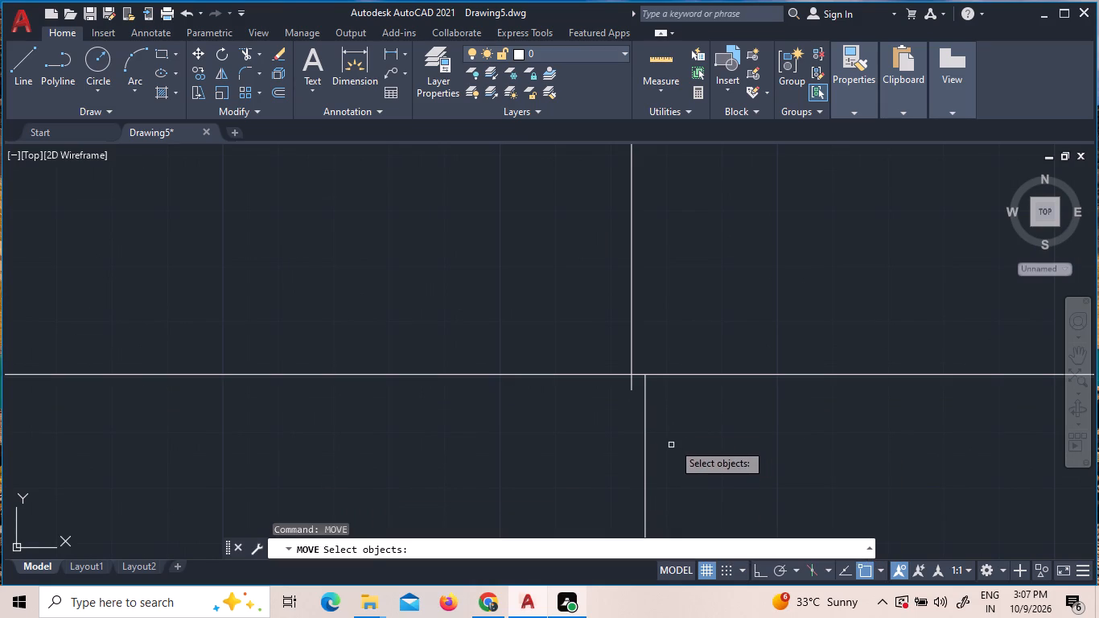
{"action": "left_click", "coordinate": [630, 356]}
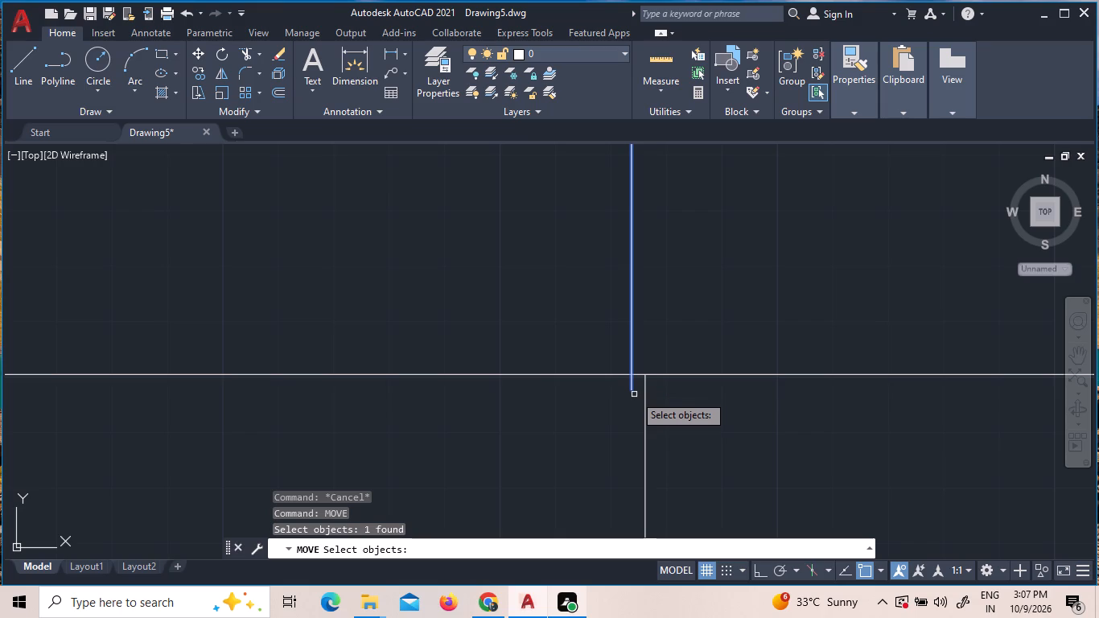
{"action": "scroll", "coordinate": [642, 381], "scroll_direction": "up", "scroll_amount": 1}
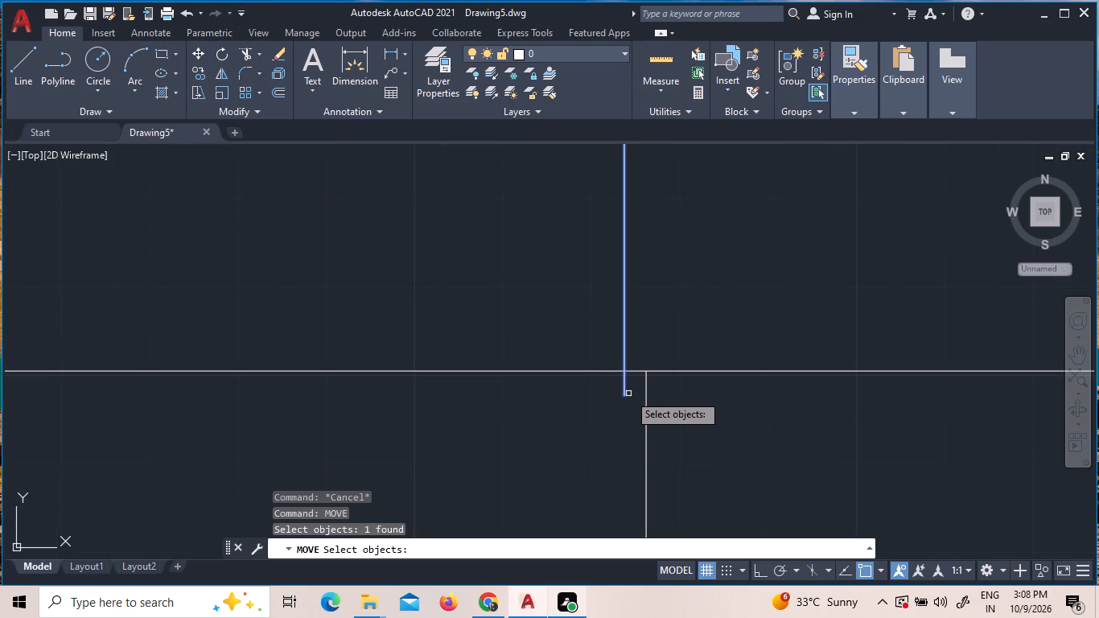
{"action": "key", "text": "space"}
{"action": "left_click", "coordinate": [629, 396]}
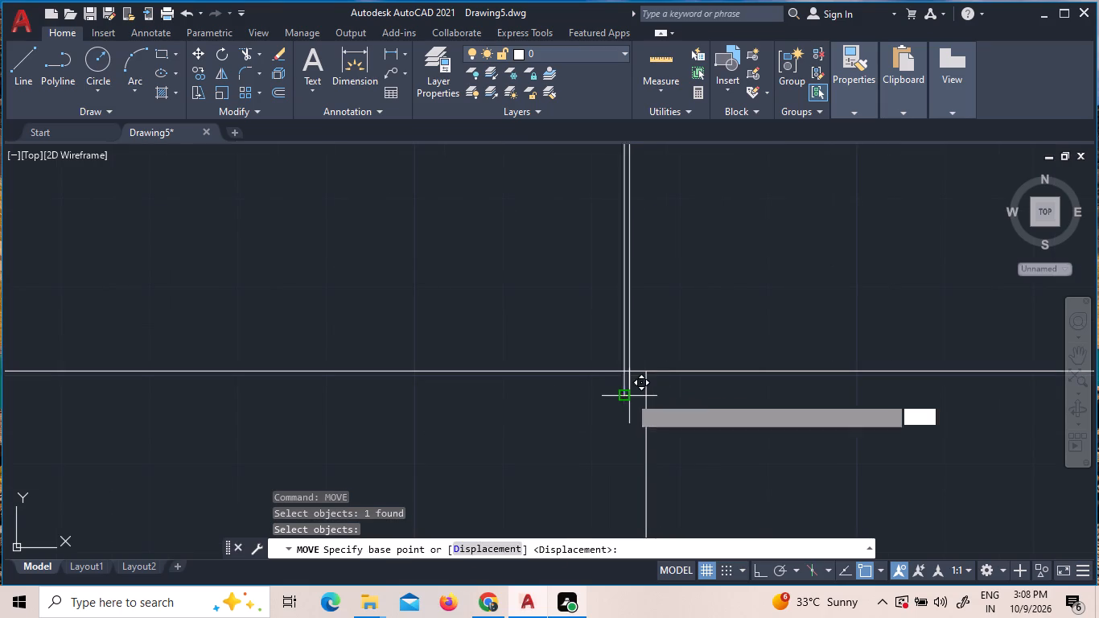
{"action": "left_click", "coordinate": [642, 372]}
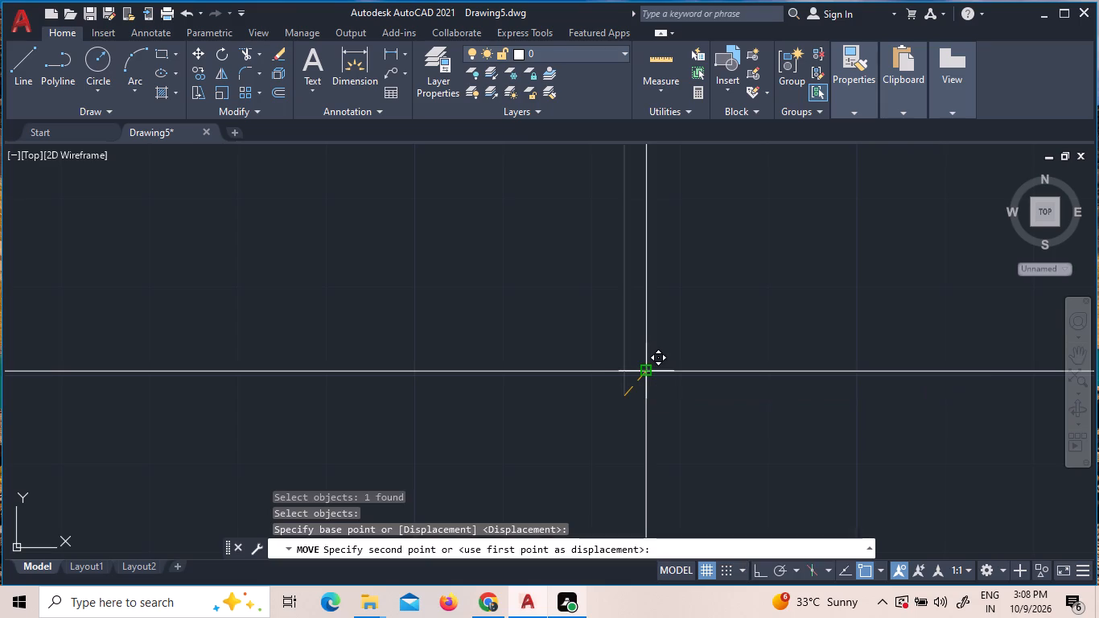
{"action": "scroll", "coordinate": [617, 423], "scroll_direction": "down", "scroll_amount": 6}
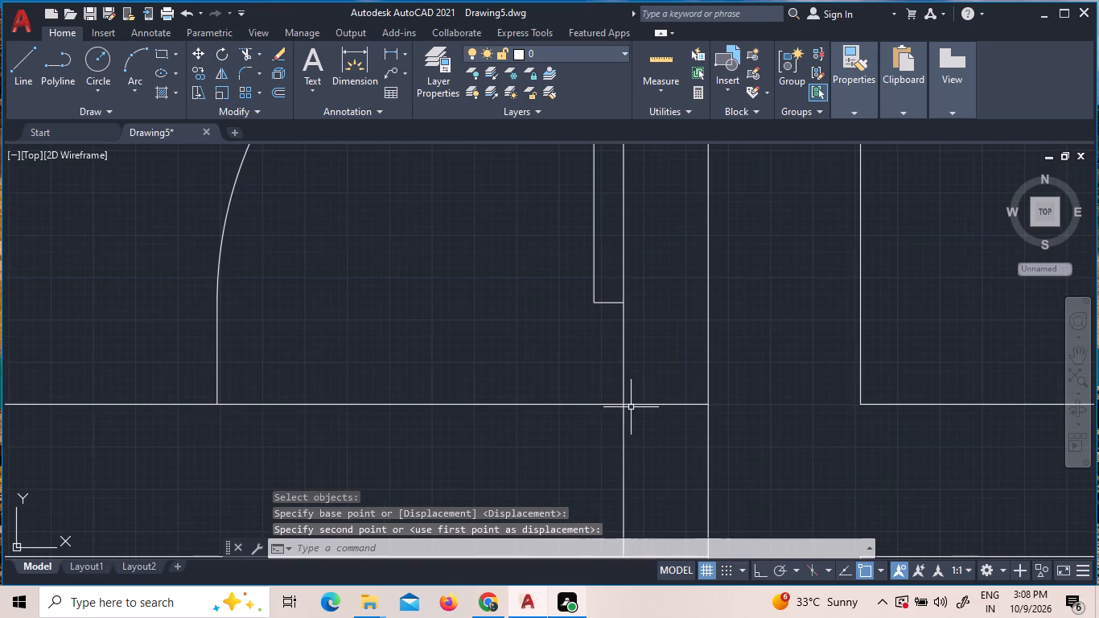
{"action": "scroll", "coordinate": [212, 395], "scroll_direction": "up", "scroll_amount": 2}
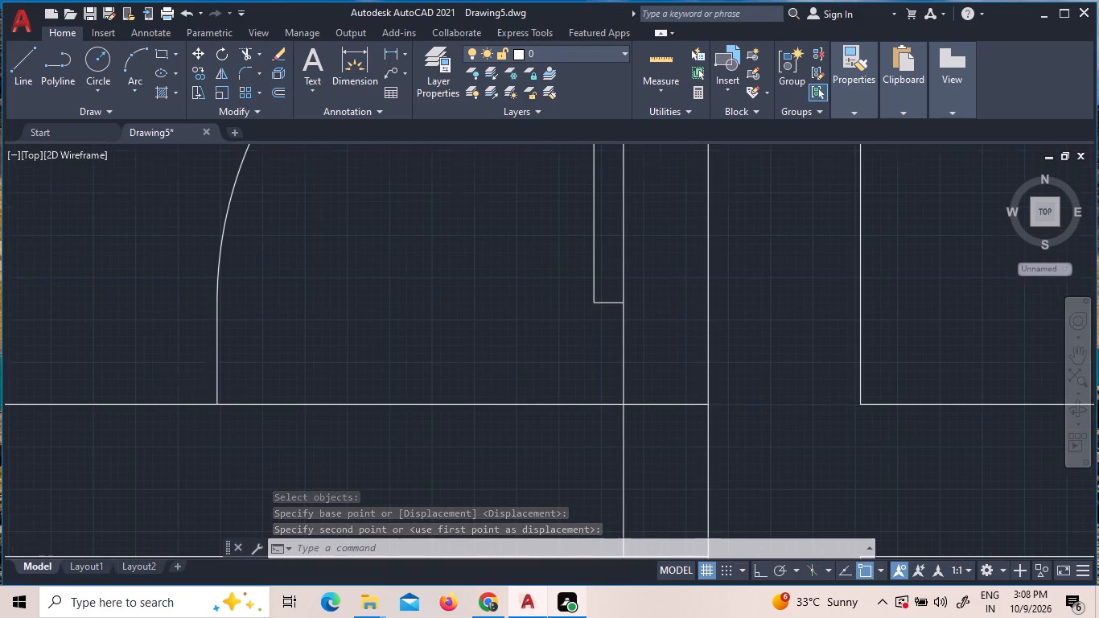
Draw a vertical jamb line with Ortho on, from the door swing's end at the cross wall's upper face to its lower face.
{"action": "scroll", "coordinate": [329, 413], "scroll_direction": "up", "scroll_amount": 1}
{"action": "scroll", "coordinate": [333, 396], "scroll_direction": "down", "scroll_amount": 3}
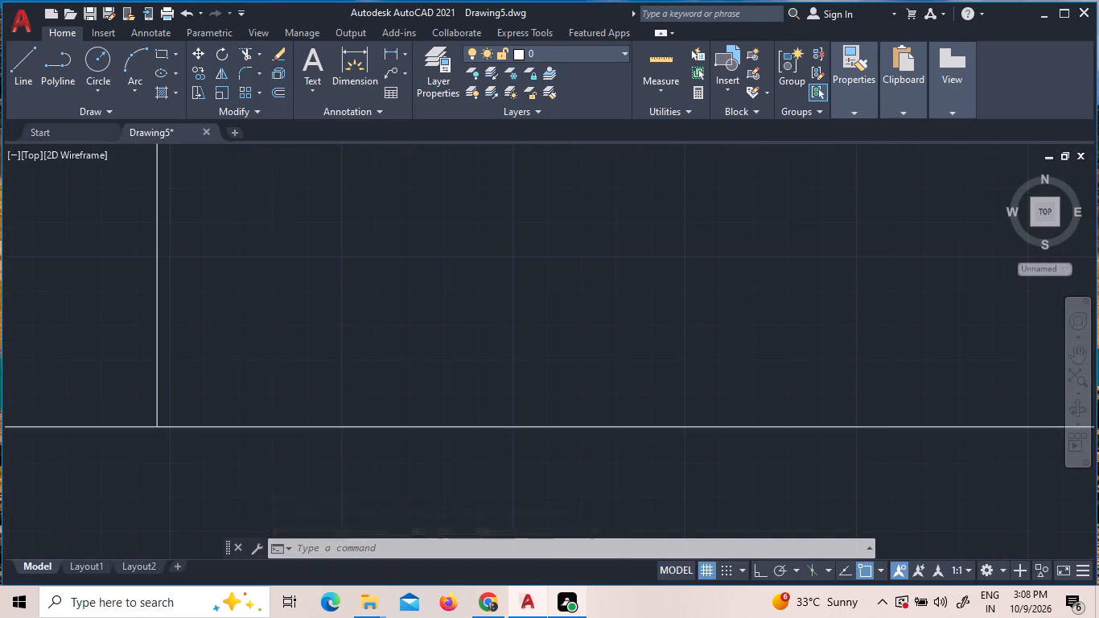
{"action": "scroll", "coordinate": [342, 366], "scroll_direction": "down", "scroll_amount": 2}
{"action": "left_click", "coordinate": [10, 76]}
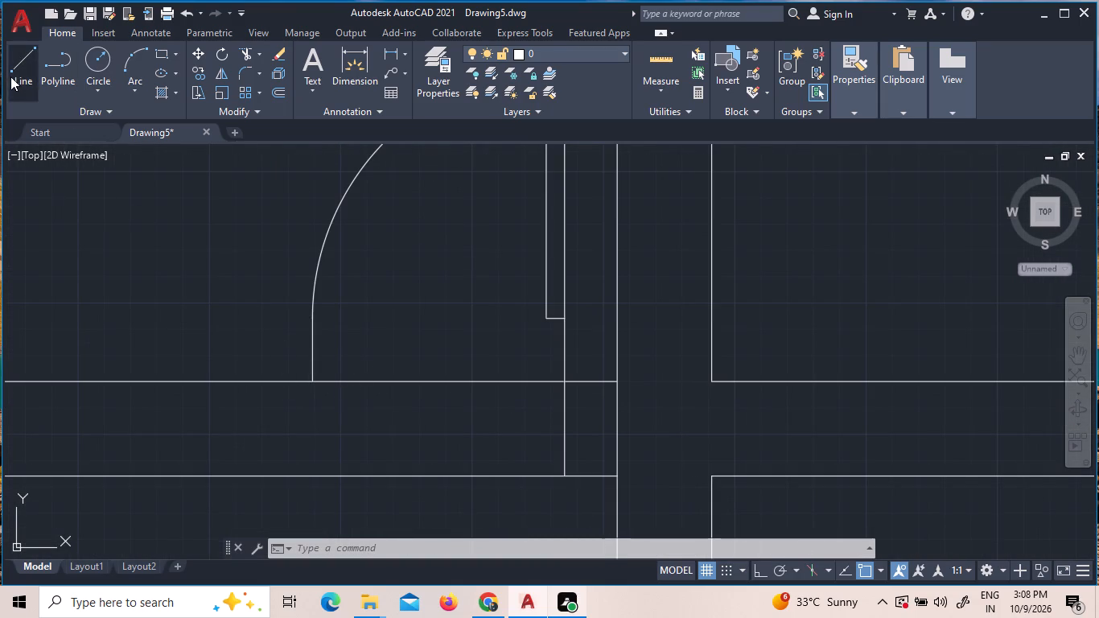
{"action": "left_click", "coordinate": [314, 379]}
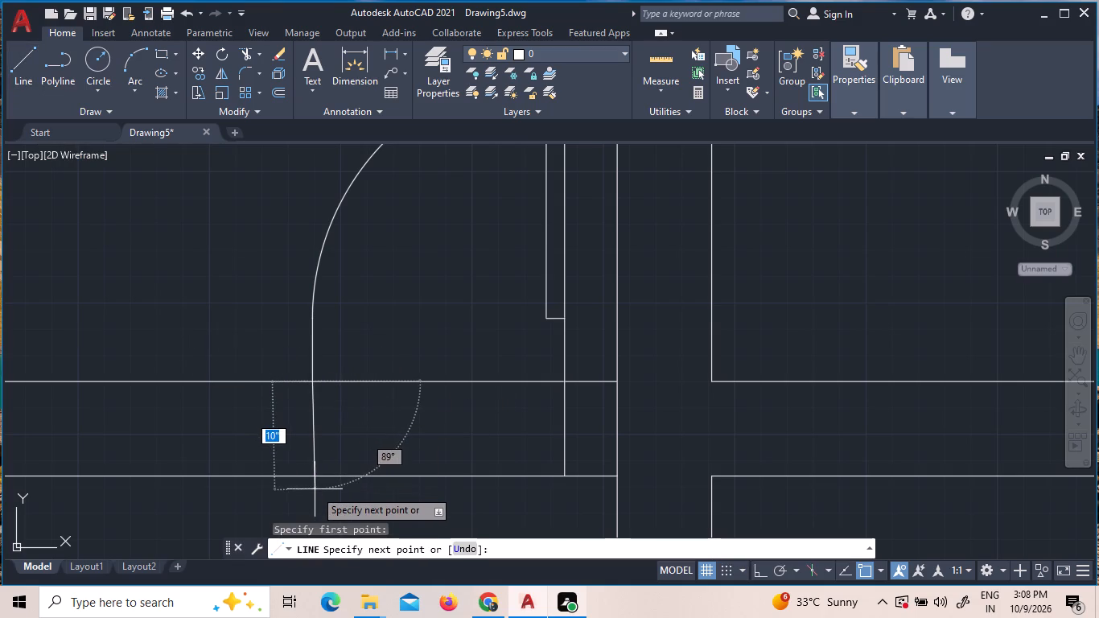
{"action": "key", "text": "F8"}
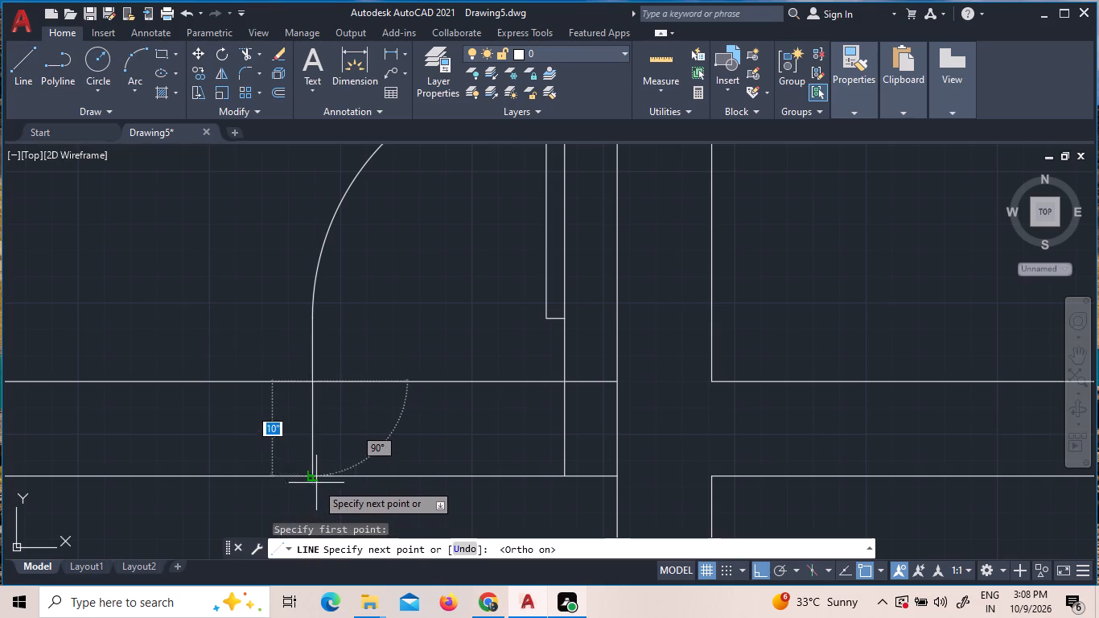
{"action": "left_click", "coordinate": [316, 483]}
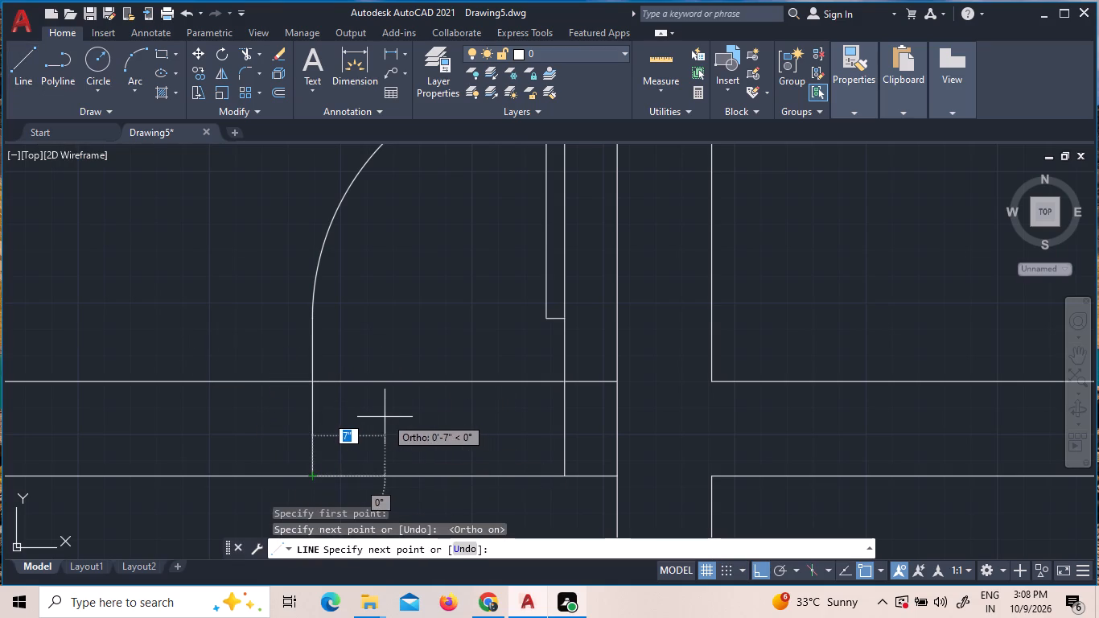
{"action": "key", "text": "Escape"}
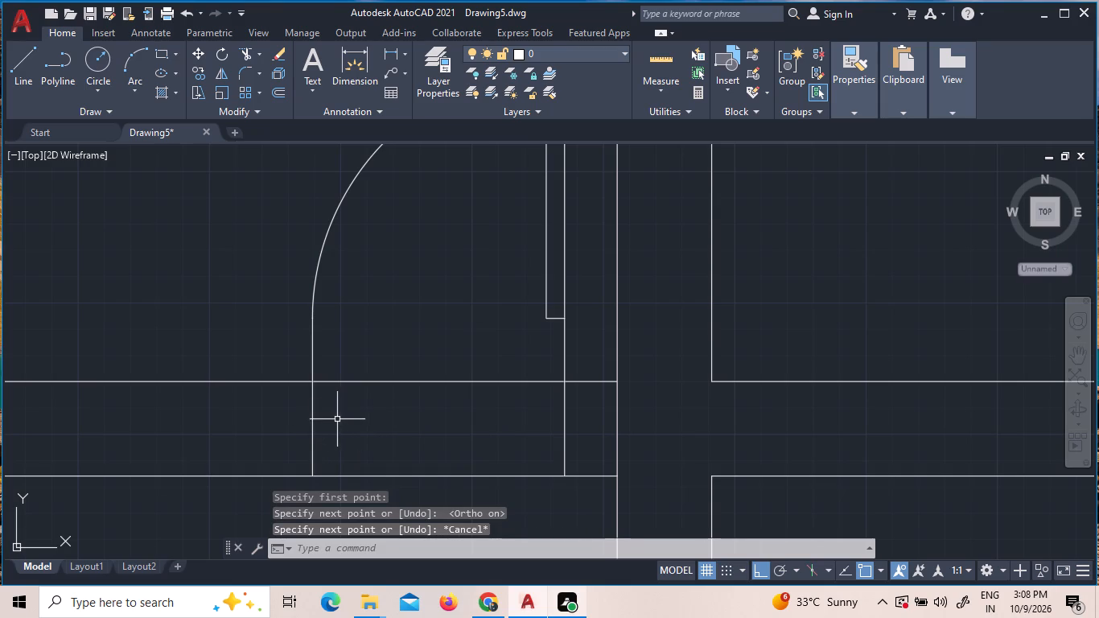
Trim the first room's cross-wall lines across the door opening and the partition wall face between the two cross-wall lines.
{"action": "key", "text": "t"}
{"action": "key", "text": "r"}
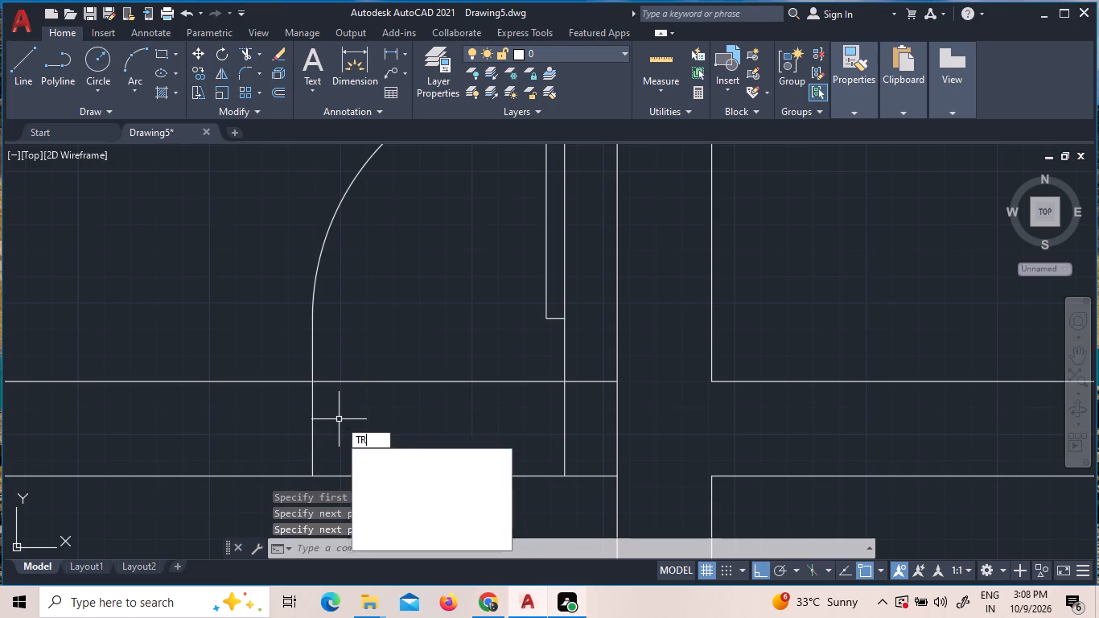
{"action": "key", "text": "space"}
{"action": "key", "text": "space"}
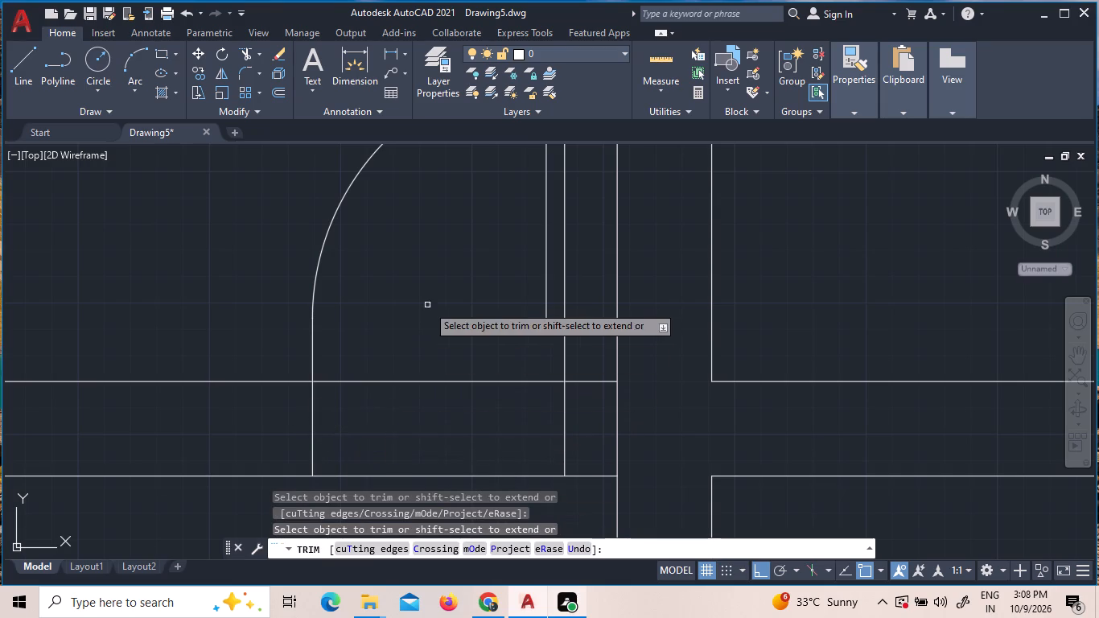
{"action": "left_click", "coordinate": [427, 305]}
{"action": "left_click", "coordinate": [471, 497]}
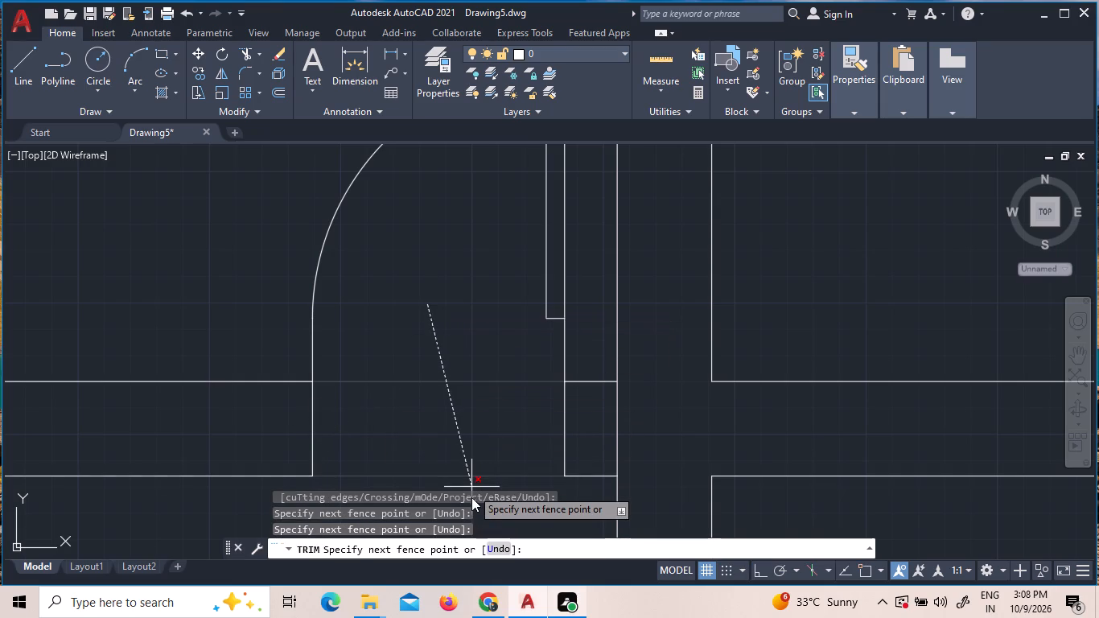
{"action": "left_click", "coordinate": [542, 495]}
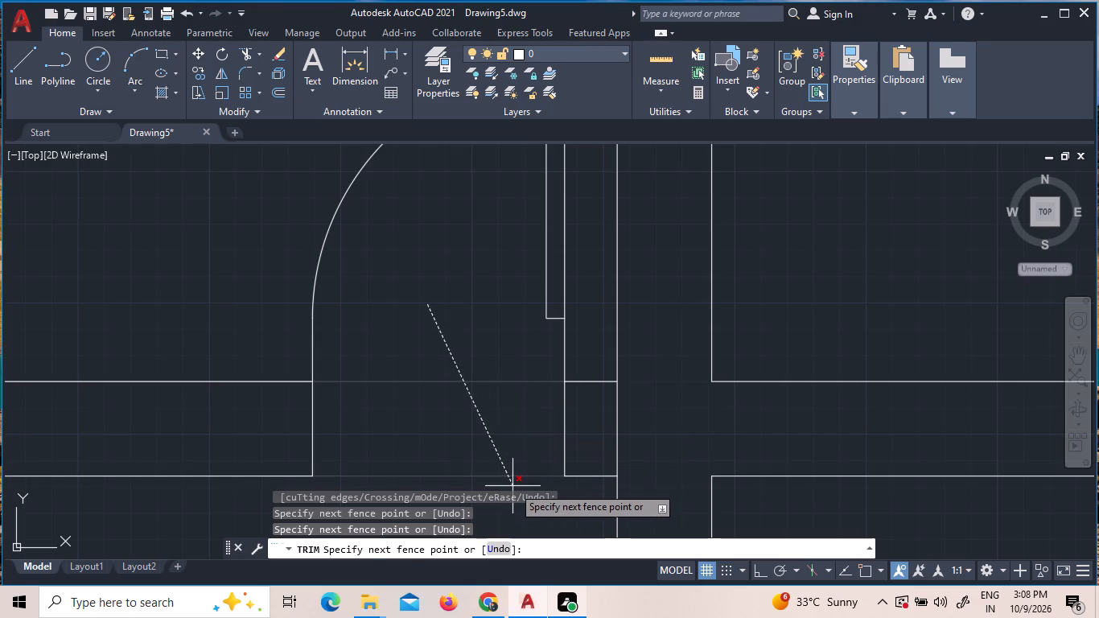
{"action": "left_click", "coordinate": [512, 486]}
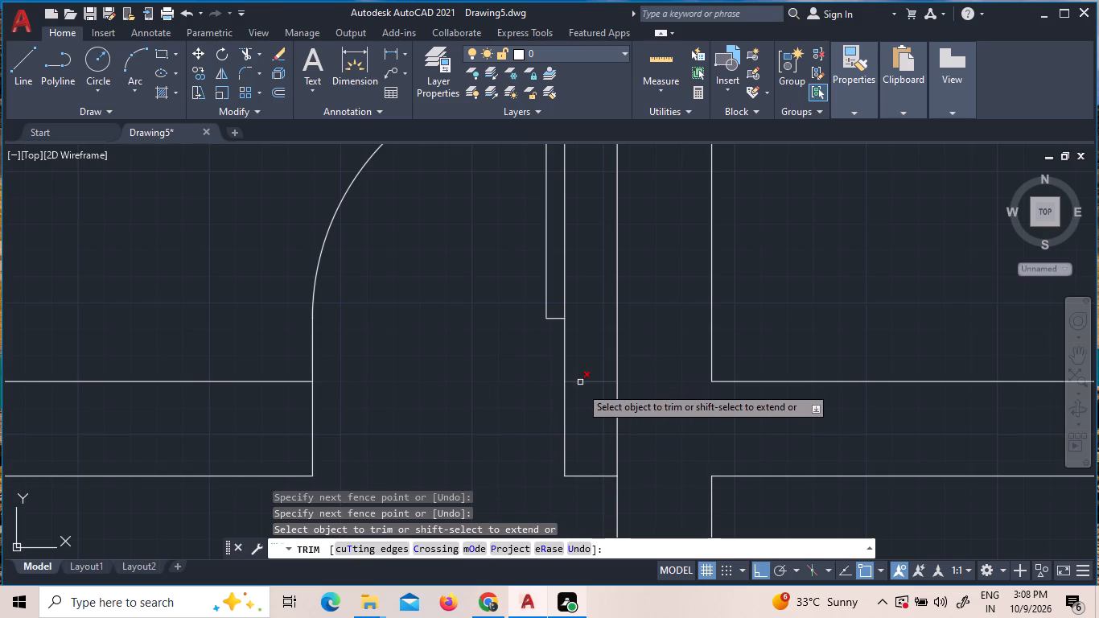
{"action": "left_click", "coordinate": [619, 428]}
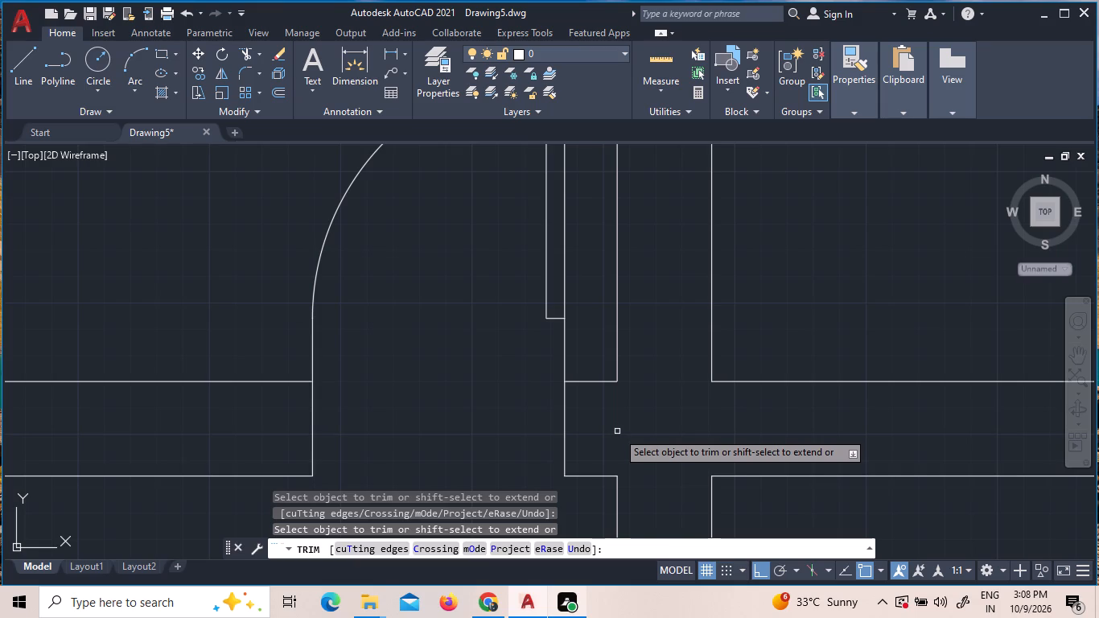
{"action": "key", "text": "l"}
{"action": "key", "text": "Return"}
{"action": "key", "text": "Escape"}
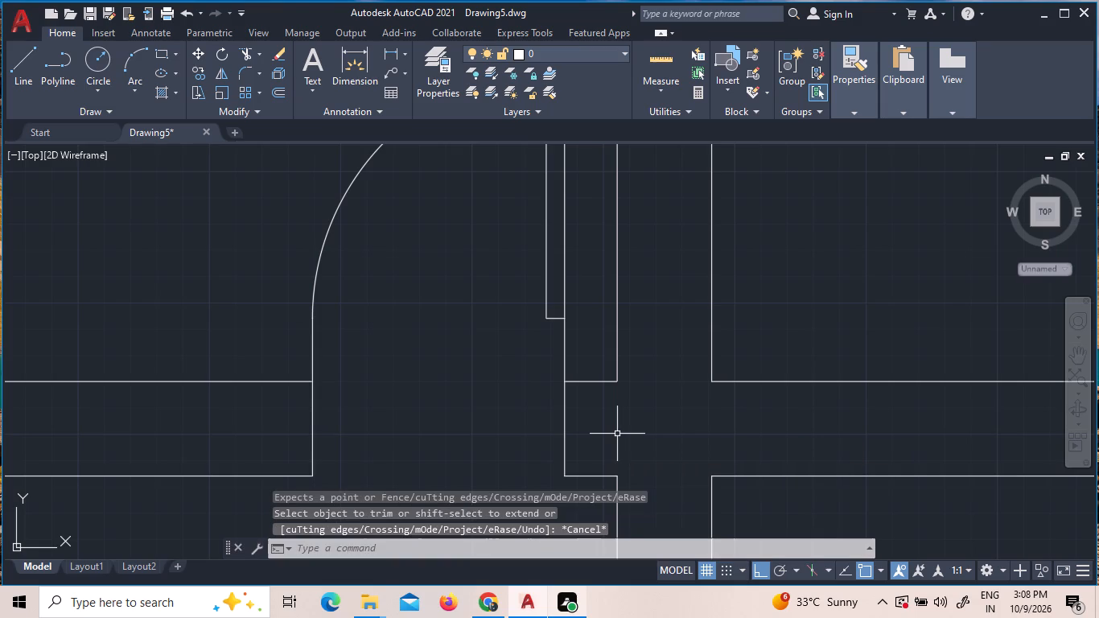
Draw a vertical line across the second room's cross wall, from its lower to its upper face along the partition wall.
{"action": "key", "text": "l"}
{"action": "key", "text": "Return"}
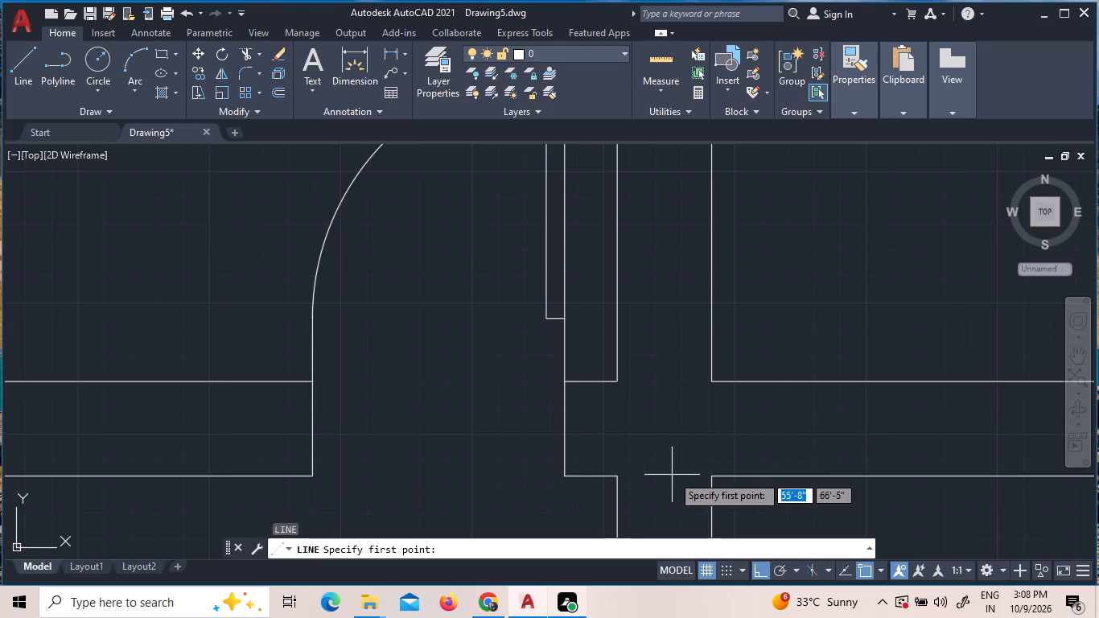
{"action": "left_click", "coordinate": [709, 474]}
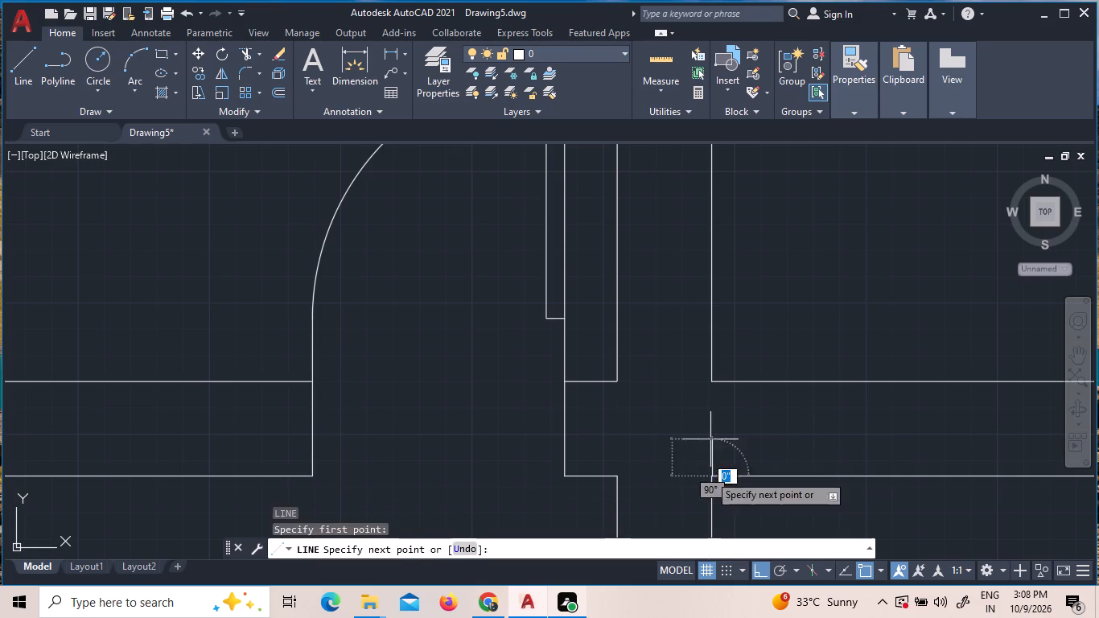
{"action": "left_click", "coordinate": [714, 381]}
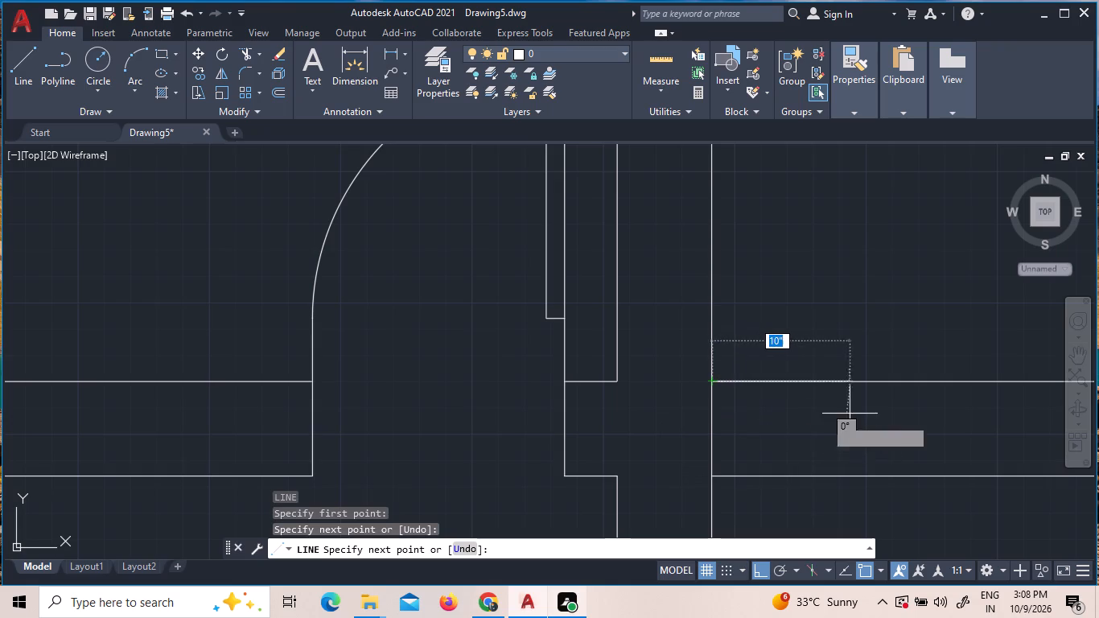
{"action": "key", "text": "Escape"}
Mirror the first room's door symbol into the second room about the partition wall's second-room face, keeping the source.
{"action": "type", "text": "MI"}
{"action": "key", "text": "Return"}
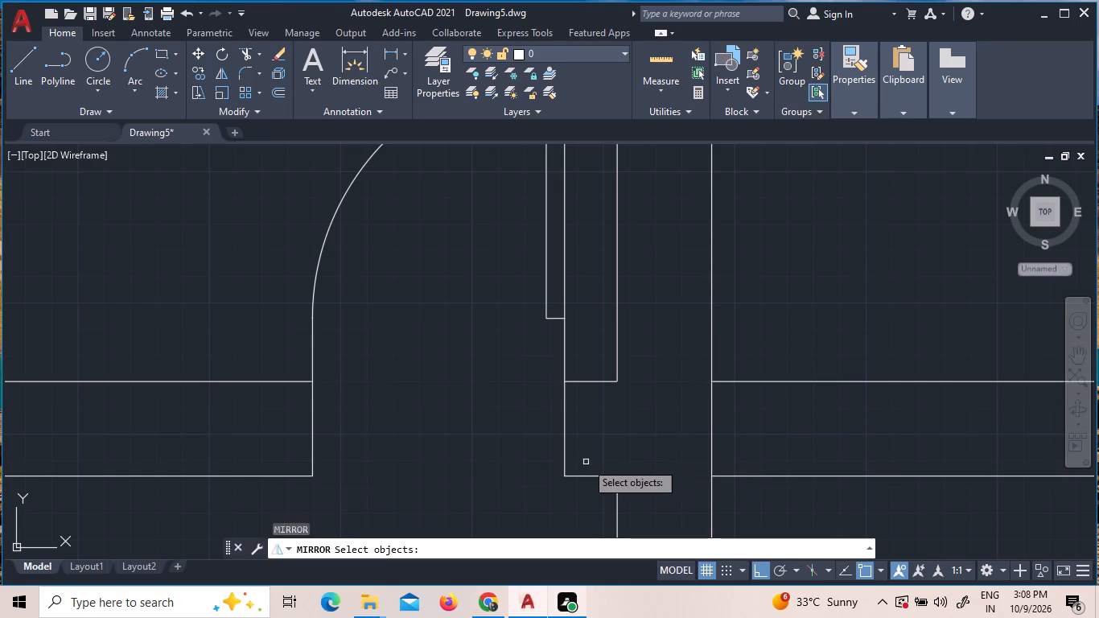
{"action": "left_click", "coordinate": [311, 353]}
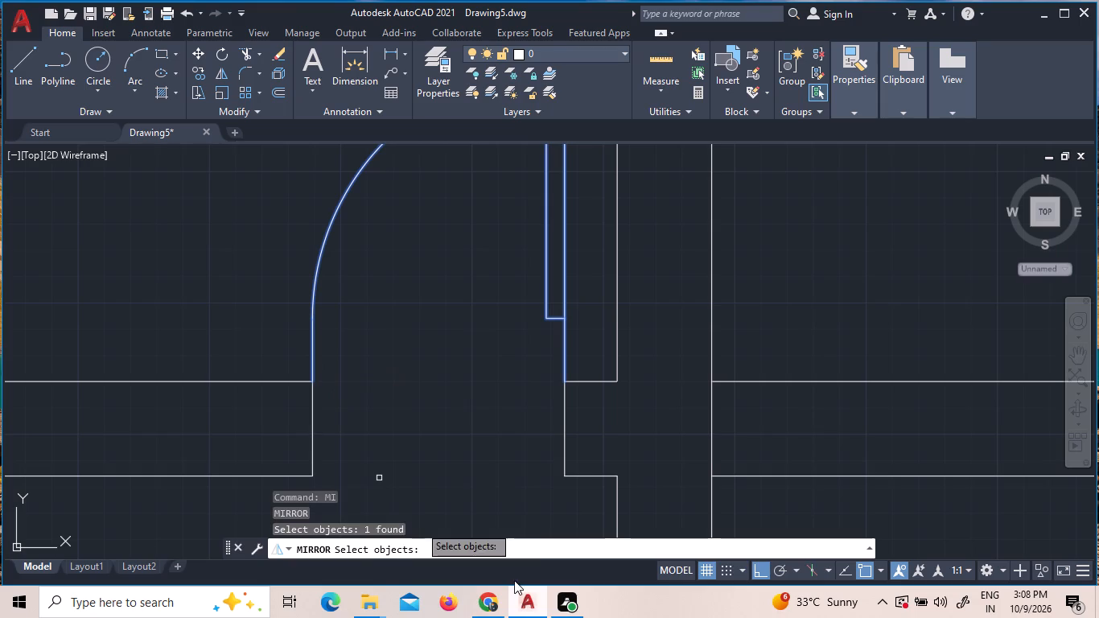
{"action": "key", "text": "Return"}
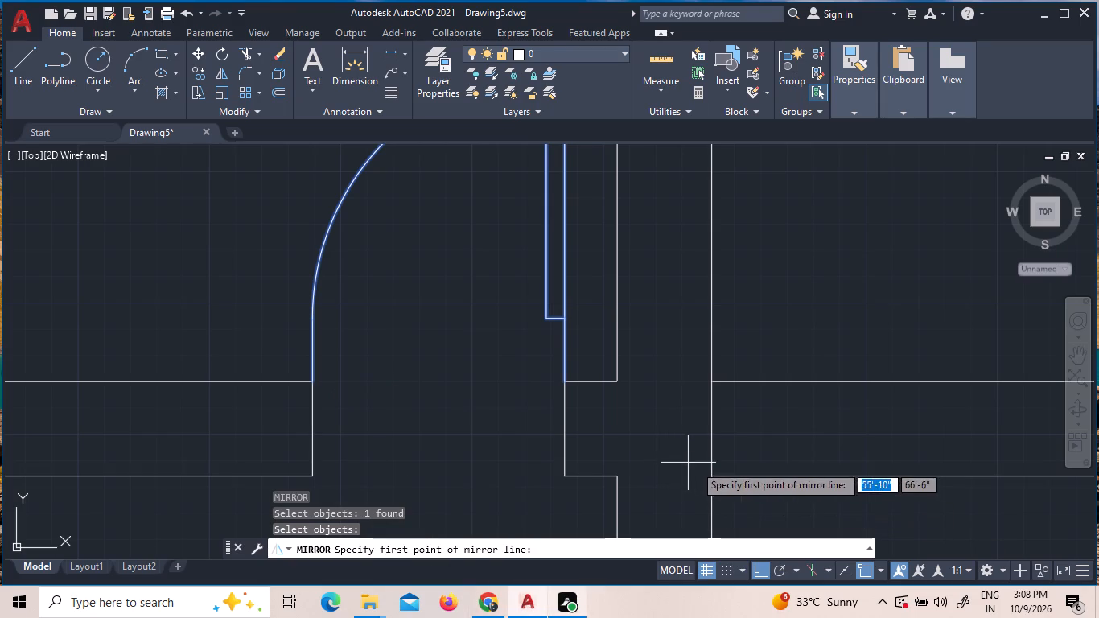
{"action": "left_click", "coordinate": [714, 472]}
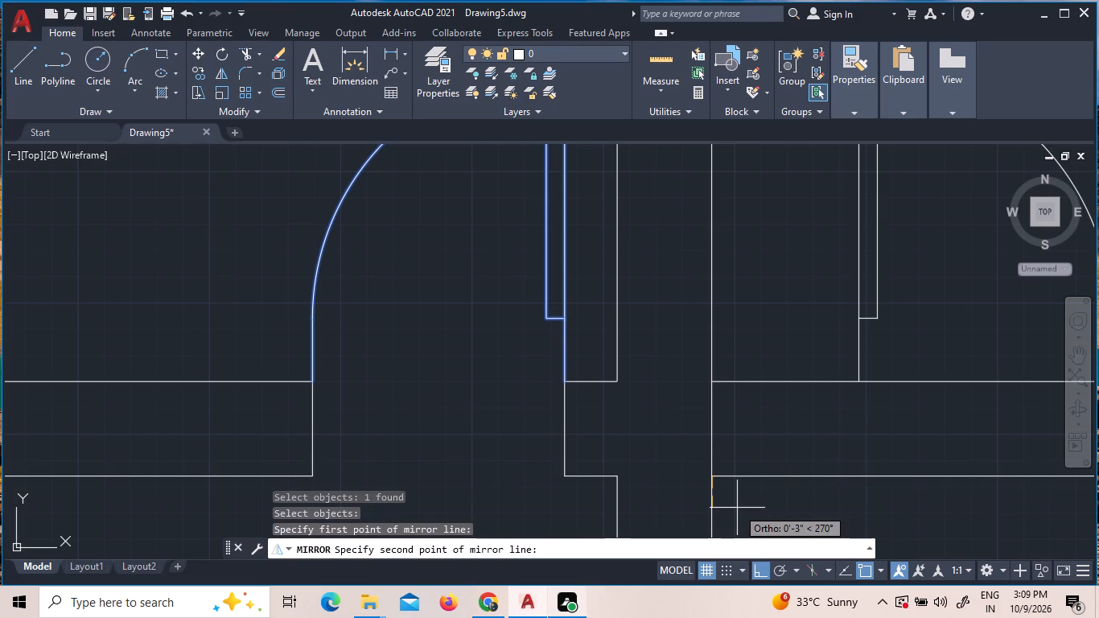
{"action": "left_click", "coordinate": [737, 508]}
{"action": "scroll", "coordinate": [749, 496], "scroll_direction": "down", "scroll_amount": 1}
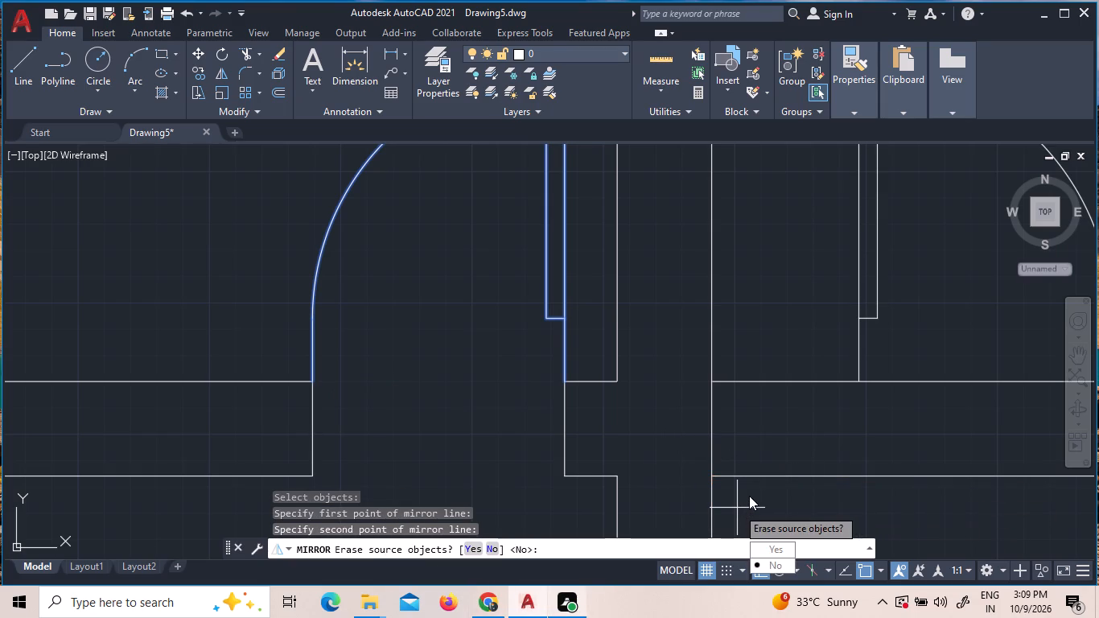
{"action": "scroll", "coordinate": [749, 496], "scroll_direction": "down", "scroll_amount": 1}
{"action": "left_click_drag", "start_coordinate": [770, 548], "coordinate": [737, 508]}
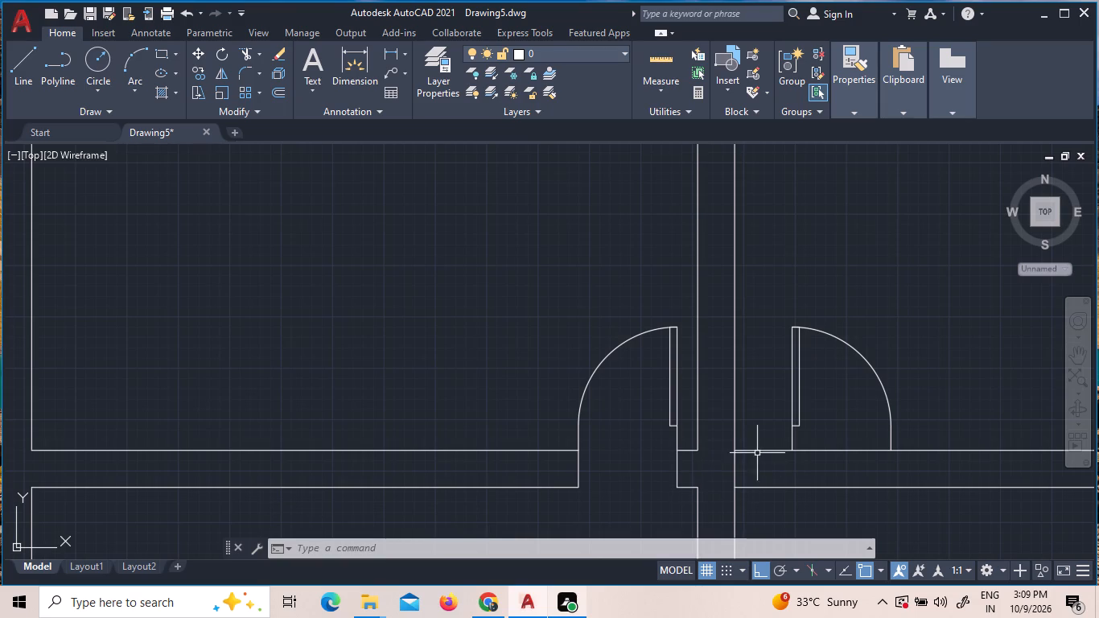
Offset the short vertical line at the second room's cross wall 5" into that room.
{"action": "left_click", "coordinate": [679, 476]}
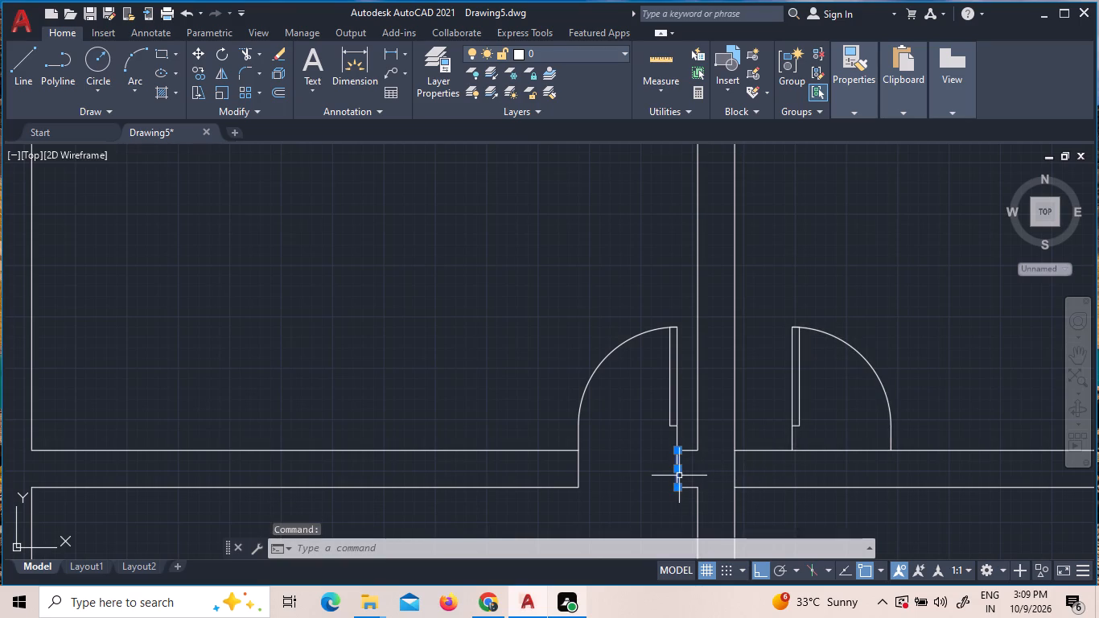
{"action": "key", "text": "Escape"}
{"action": "key", "text": "o"}
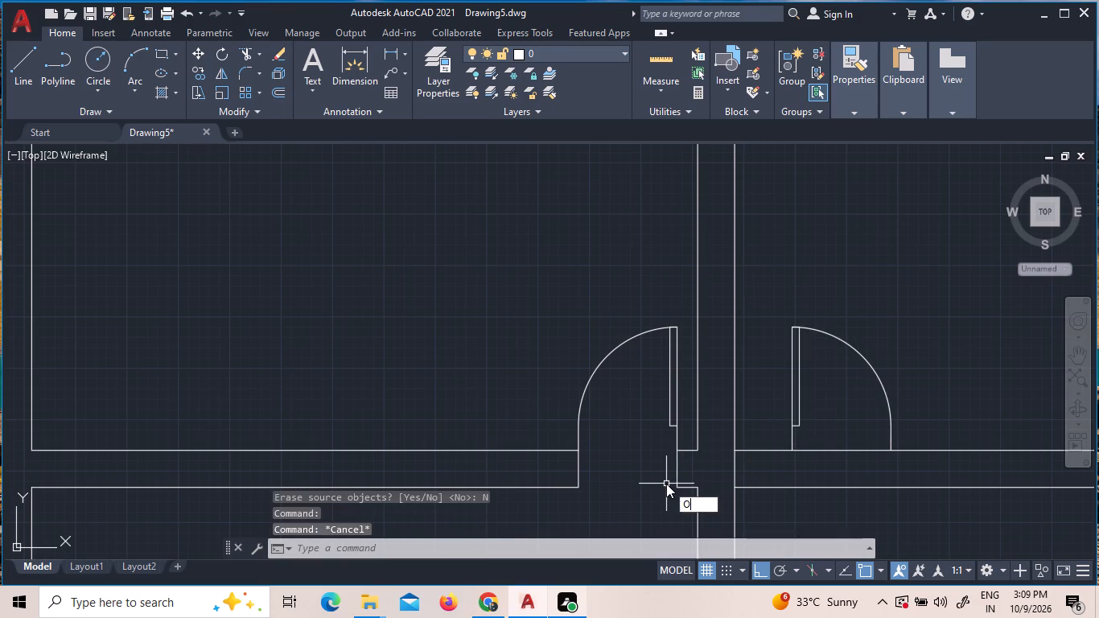
{"action": "key", "text": "Return"}
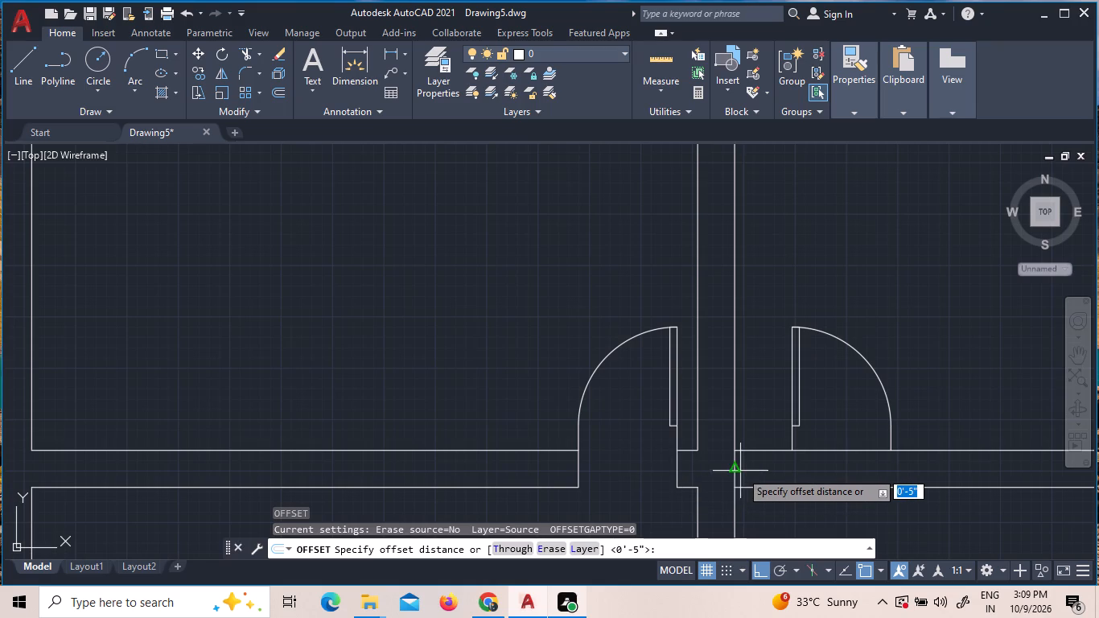
{"action": "left_click", "coordinate": [734, 471]}
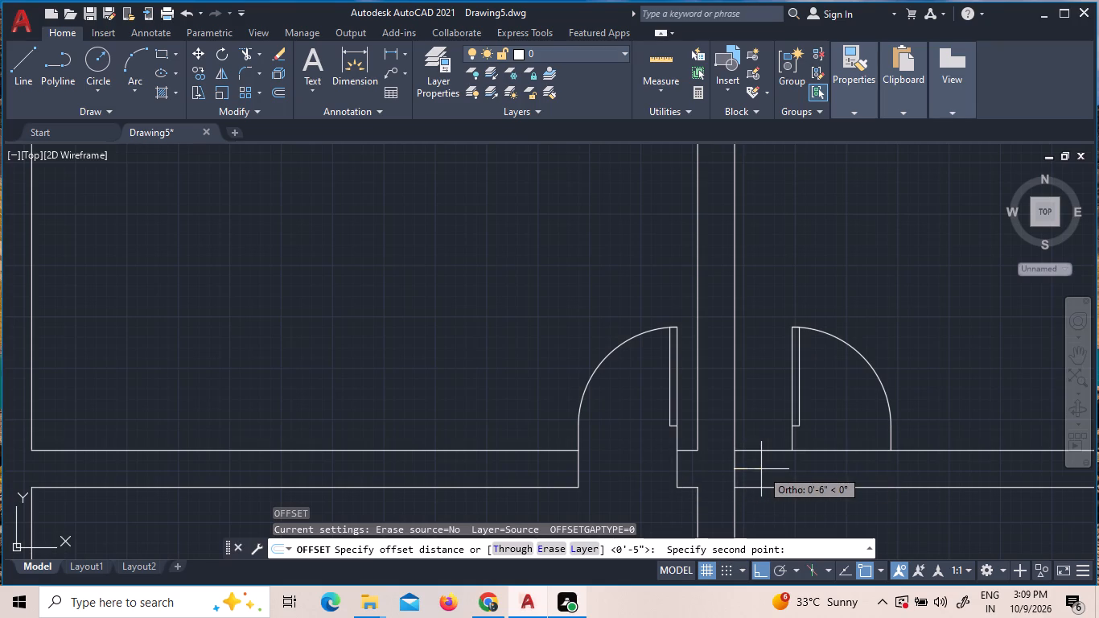
{"action": "type", "text": "5\""}
{"action": "key", "text": "Return"}
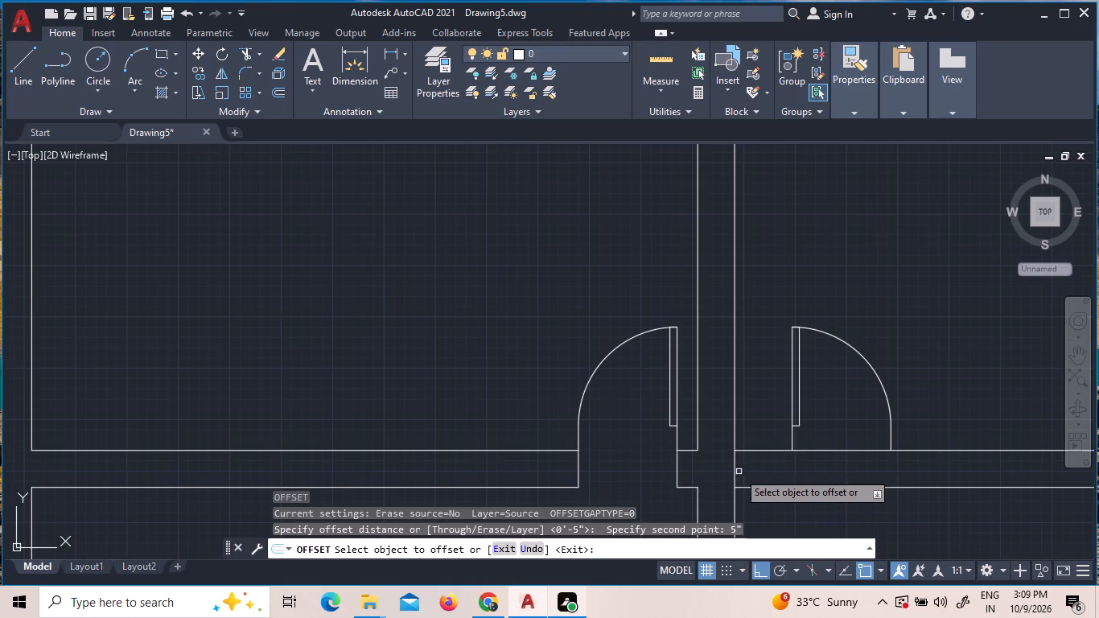
{"action": "left_click", "coordinate": [734, 469]}
{"action": "left_click", "coordinate": [768, 462]}
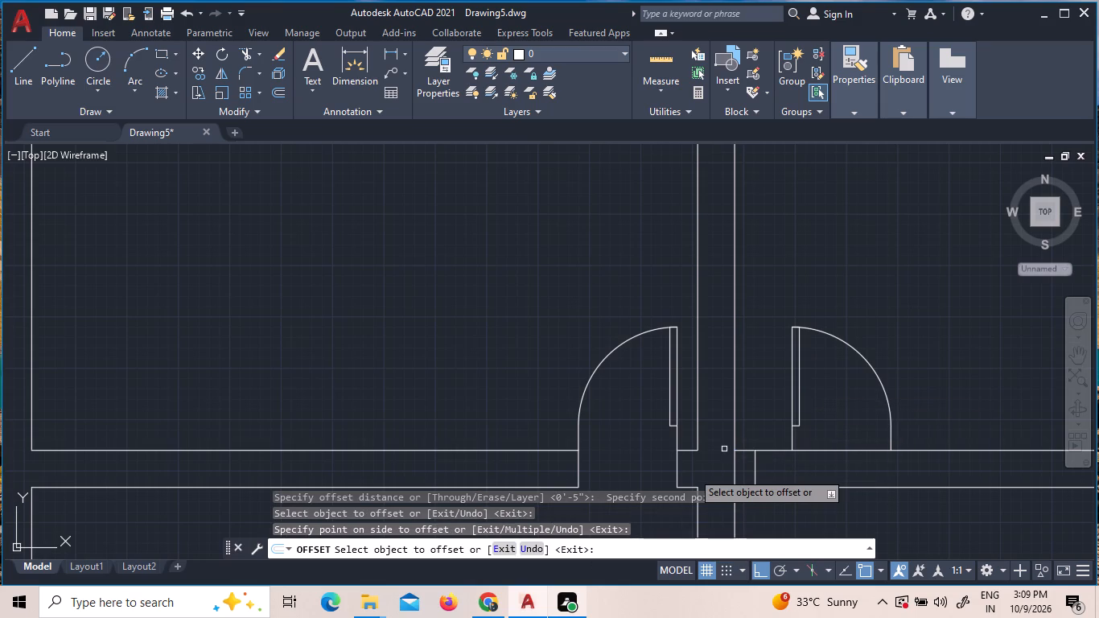
{"action": "key", "text": "Escape"}
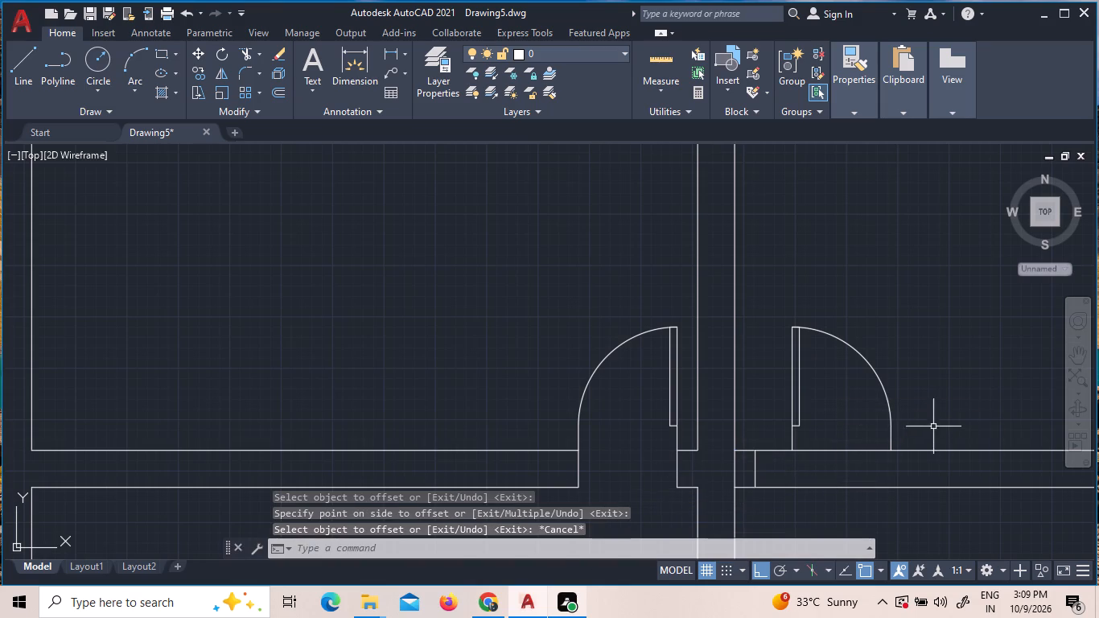
Move the mirrored door symbol from its lower hinge-side endpoint onto the top endpoint of the second room's 5" offset line.
{"action": "left_click", "coordinate": [838, 435]}
{"action": "left_click", "coordinate": [784, 404]}
{"action": "right_click", "coordinate": [784, 405]}
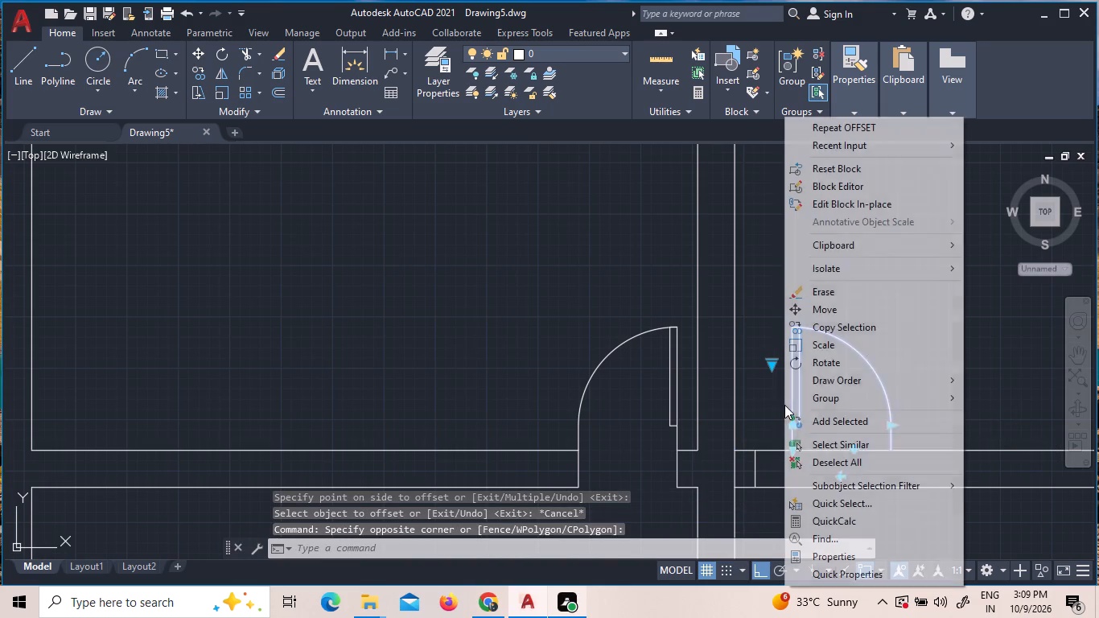
{"action": "left_click", "coordinate": [819, 316]}
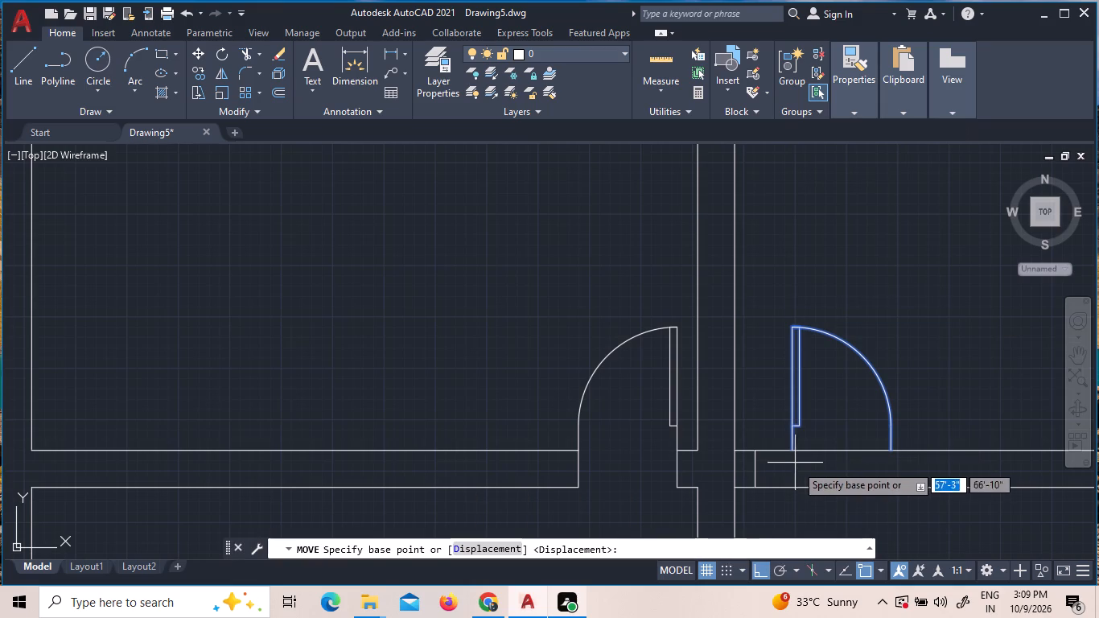
{"action": "left_click", "coordinate": [790, 453]}
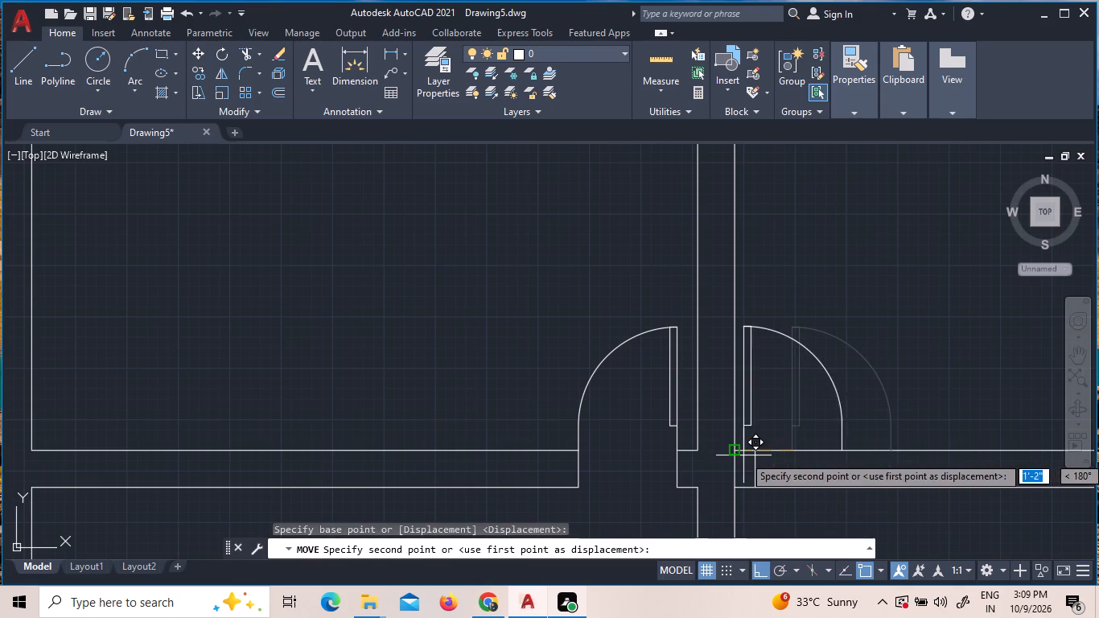
{"action": "scroll", "coordinate": [757, 461], "scroll_direction": "up", "scroll_amount": 4}
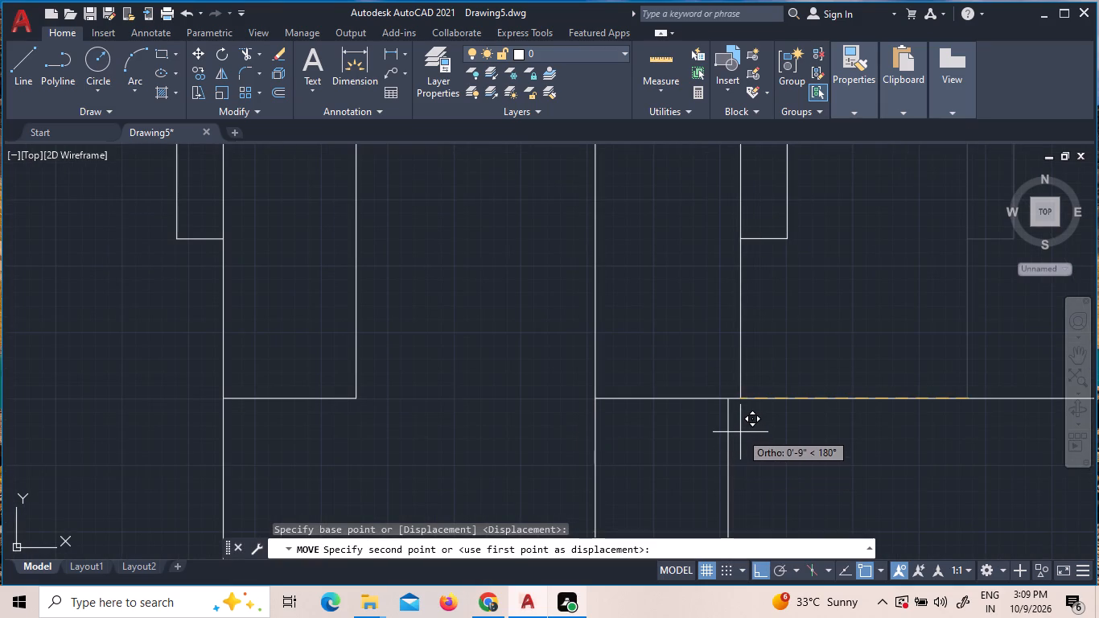
{"action": "scroll", "coordinate": [730, 432], "scroll_direction": "up", "scroll_amount": 3}
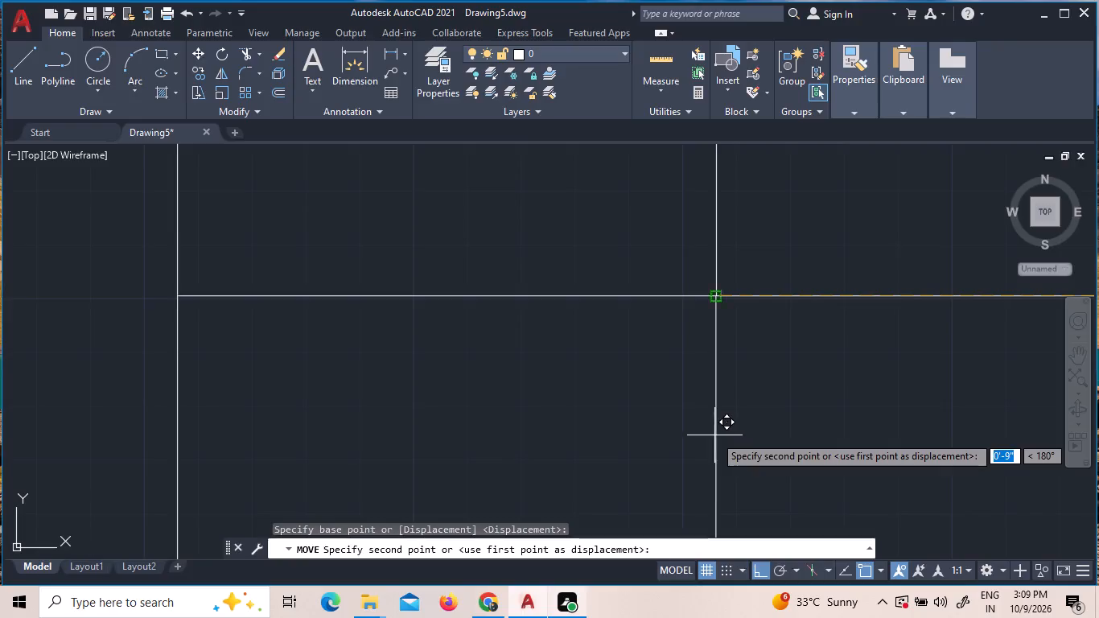
{"action": "left_click", "coordinate": [719, 296]}
{"action": "scroll", "coordinate": [758, 333], "scroll_direction": "down", "scroll_amount": 4}
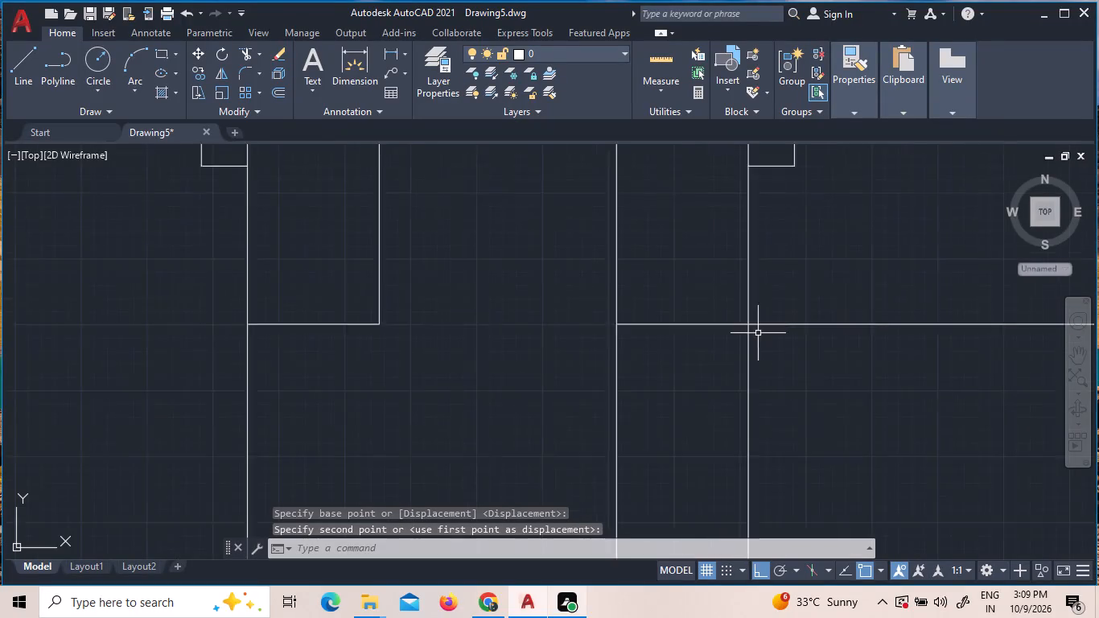
Draw a vertical line across the second room's cross wall at the door arc's free end, from upper to lower face.
{"action": "scroll", "coordinate": [758, 333], "scroll_direction": "down", "scroll_amount": 2}
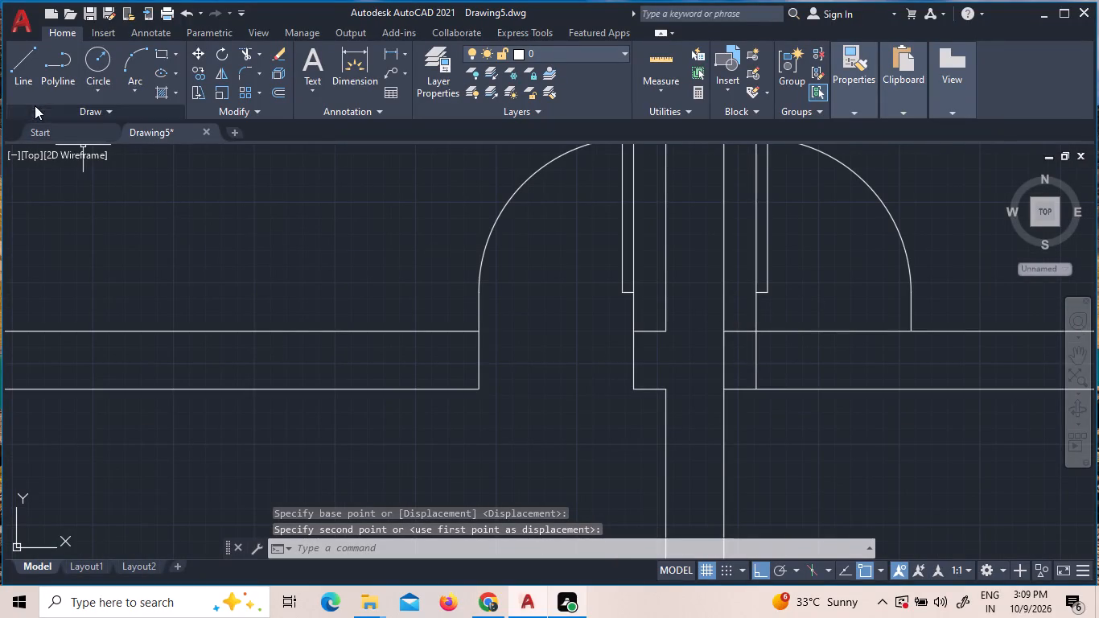
{"action": "left_click", "coordinate": [33, 82]}
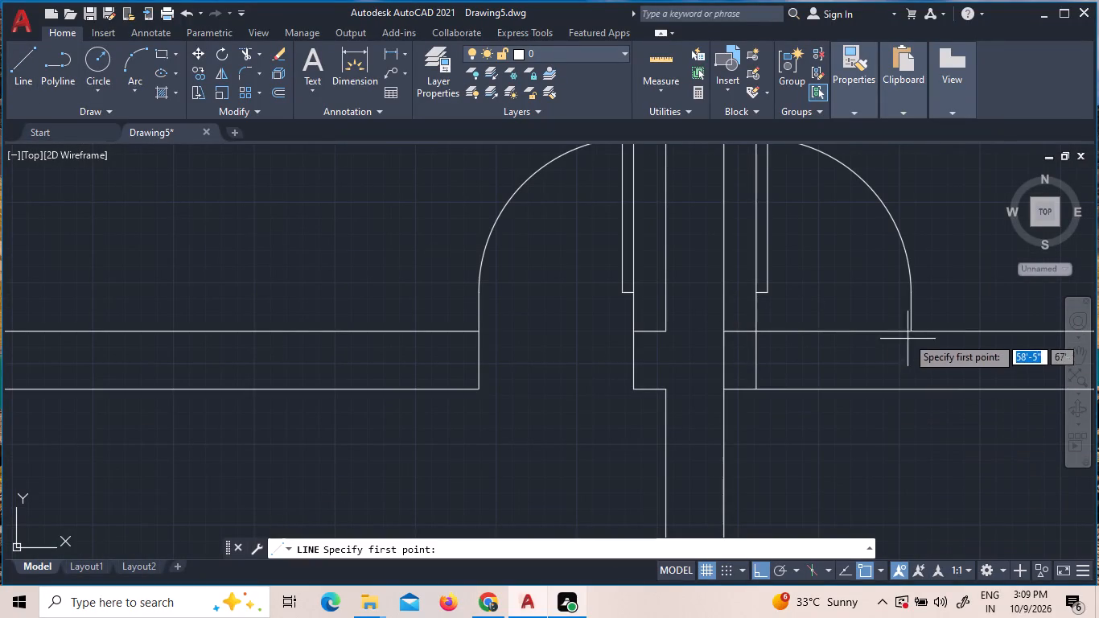
{"action": "left_click", "coordinate": [912, 331]}
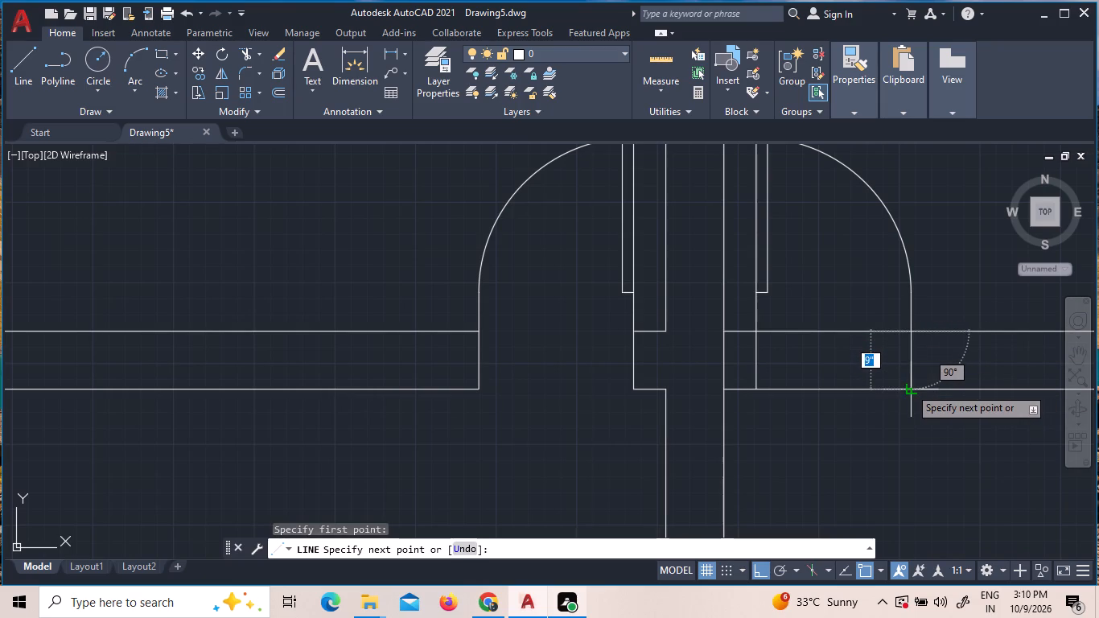
{"action": "left_click", "coordinate": [908, 387]}
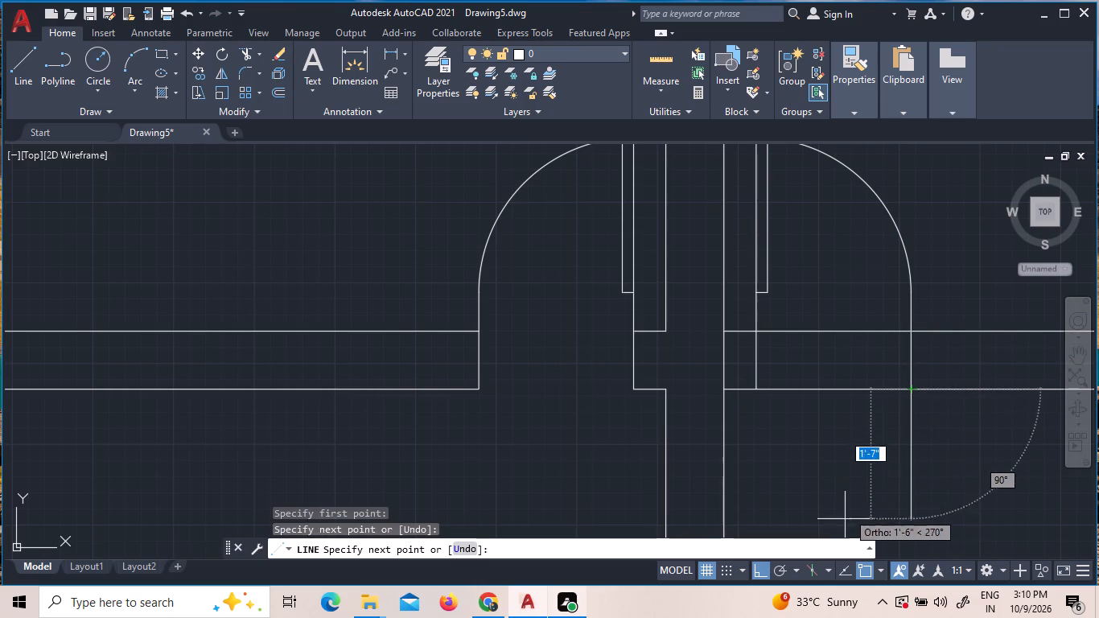
{"action": "key", "text": "Escape"}
Trim both cross wall faces across the second room's door opening and the partition line crossing the short wall stub.
{"action": "type", "text": "TR"}
{"action": "key", "text": "space"}
{"action": "key", "text": "space"}
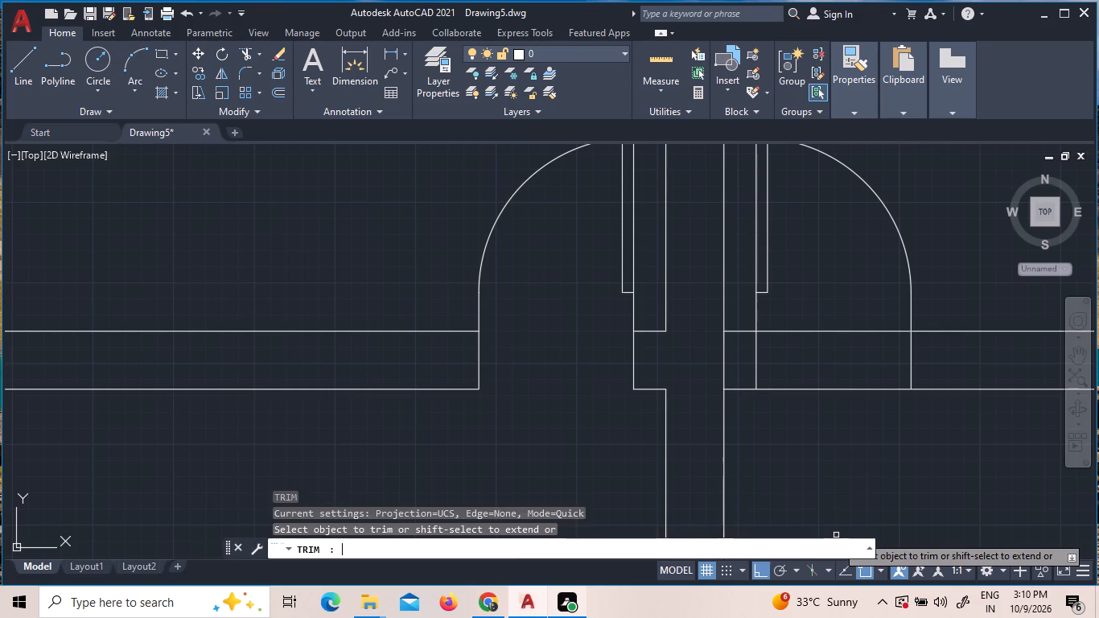
{"action": "left_click", "coordinate": [836, 535]}
{"action": "left_click", "coordinate": [807, 282]}
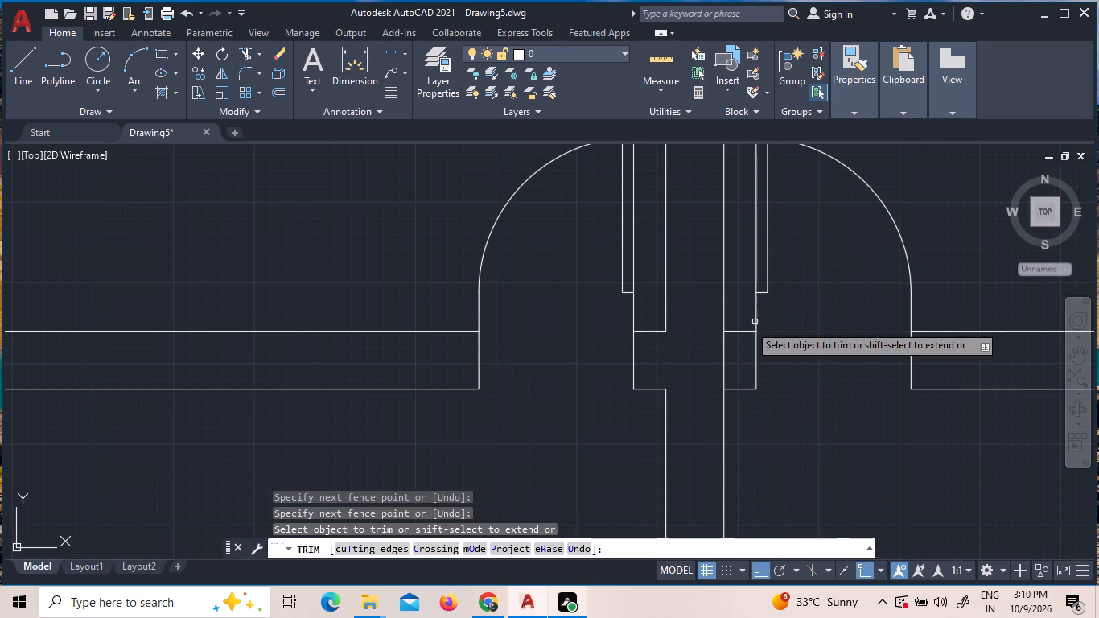
{"action": "left_click", "coordinate": [722, 356]}
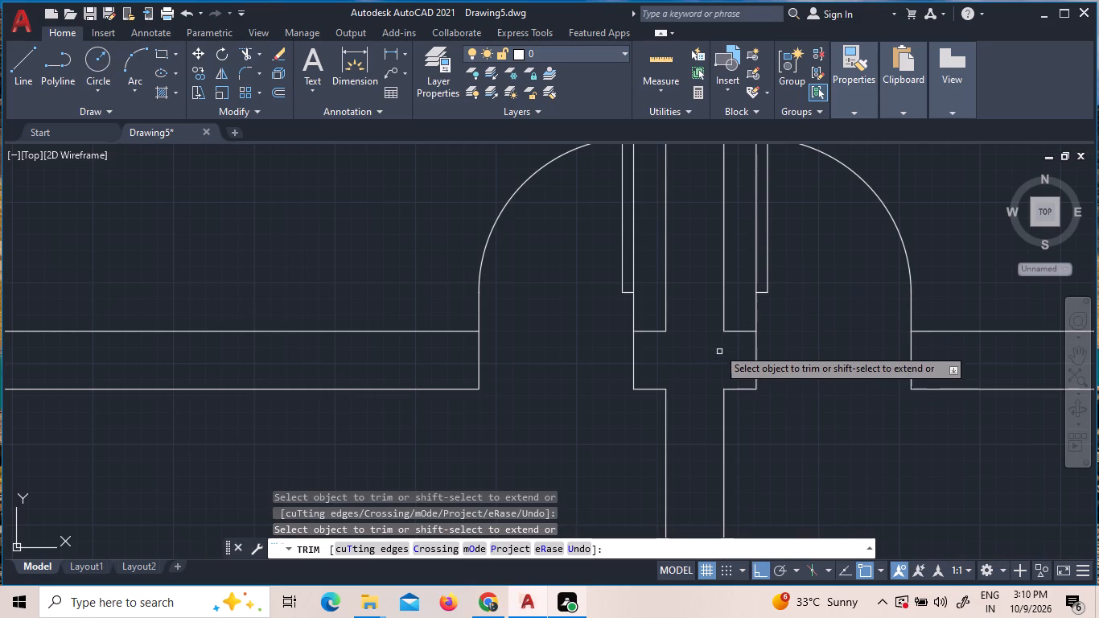
Draw a vertical line across the third room's cross wall, from its upper to its lower face along the partition wall.
{"action": "scroll", "coordinate": [692, 350], "scroll_direction": "down", "scroll_amount": 2}
{"action": "scroll", "coordinate": [773, 423], "scroll_direction": "down", "scroll_amount": 1}
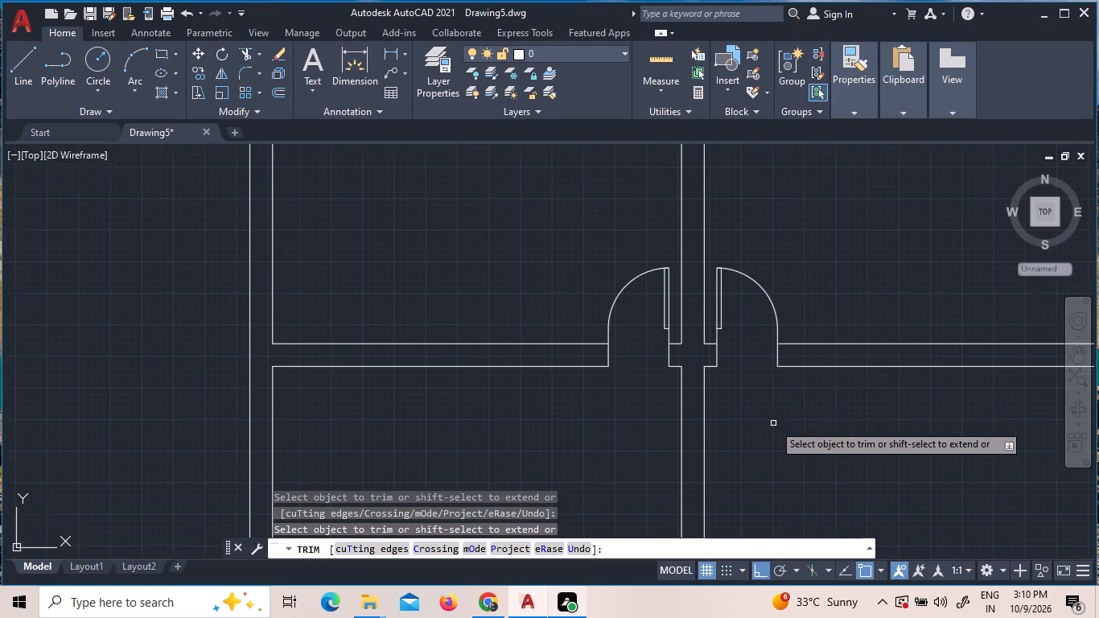
{"action": "scroll", "coordinate": [773, 423], "scroll_direction": "down", "scroll_amount": 1}
{"action": "middle_click_drag", "start_coordinate": [860, 428], "coordinate": [720, 427]}
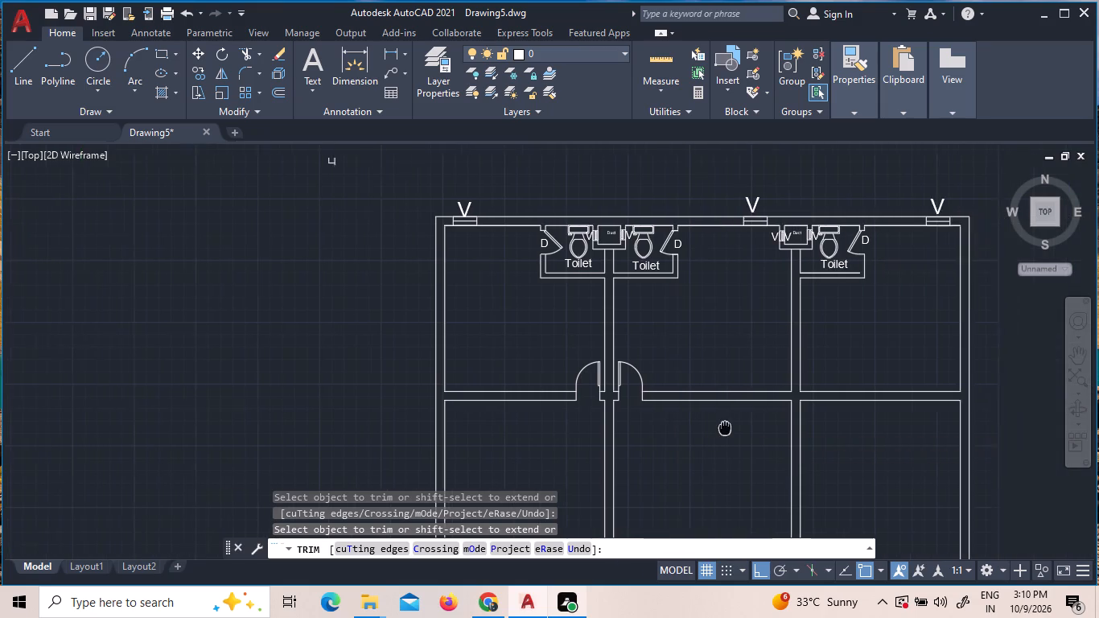
{"action": "middle_click_drag", "start_coordinate": [720, 427], "coordinate": [607, 405]}
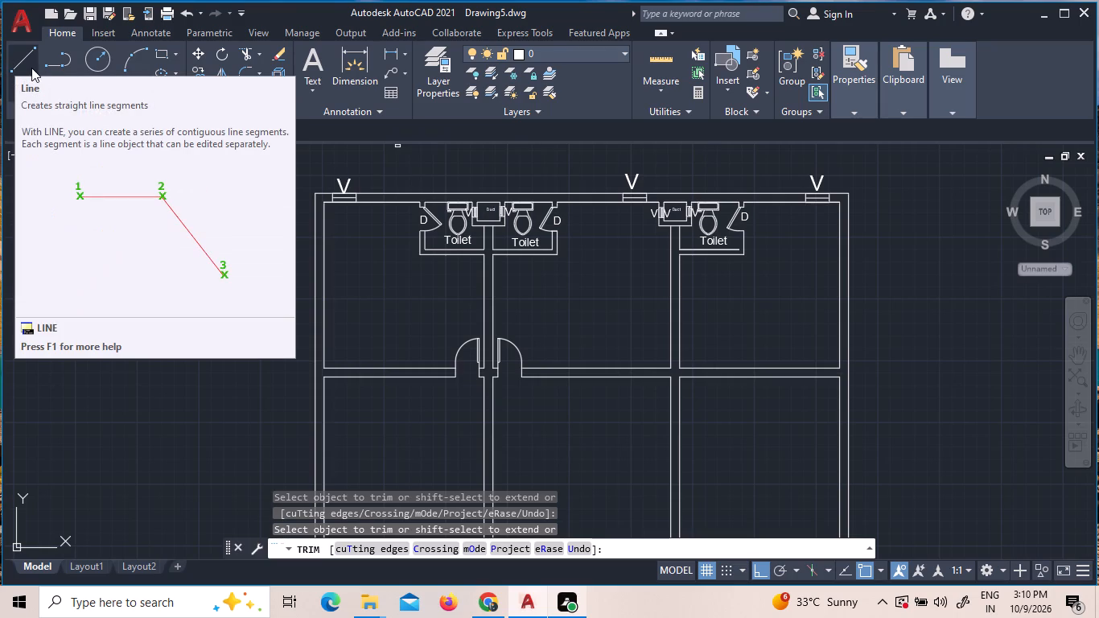
{"action": "left_click", "coordinate": [31, 68]}
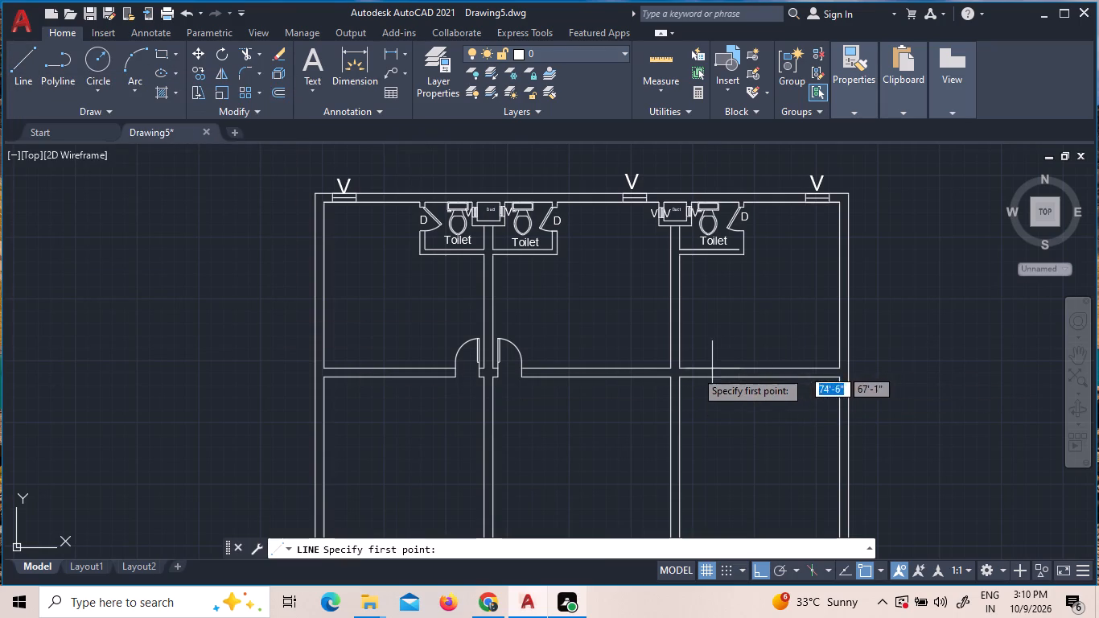
{"action": "scroll", "coordinate": [671, 373], "scroll_direction": "up", "scroll_amount": 4}
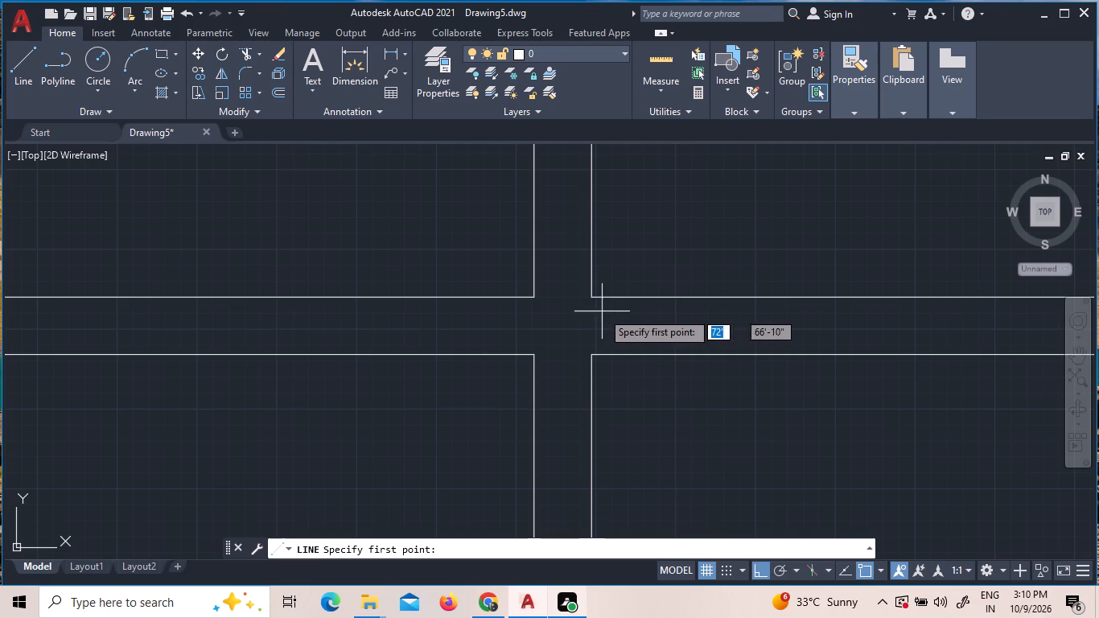
{"action": "left_click", "coordinate": [593, 295]}
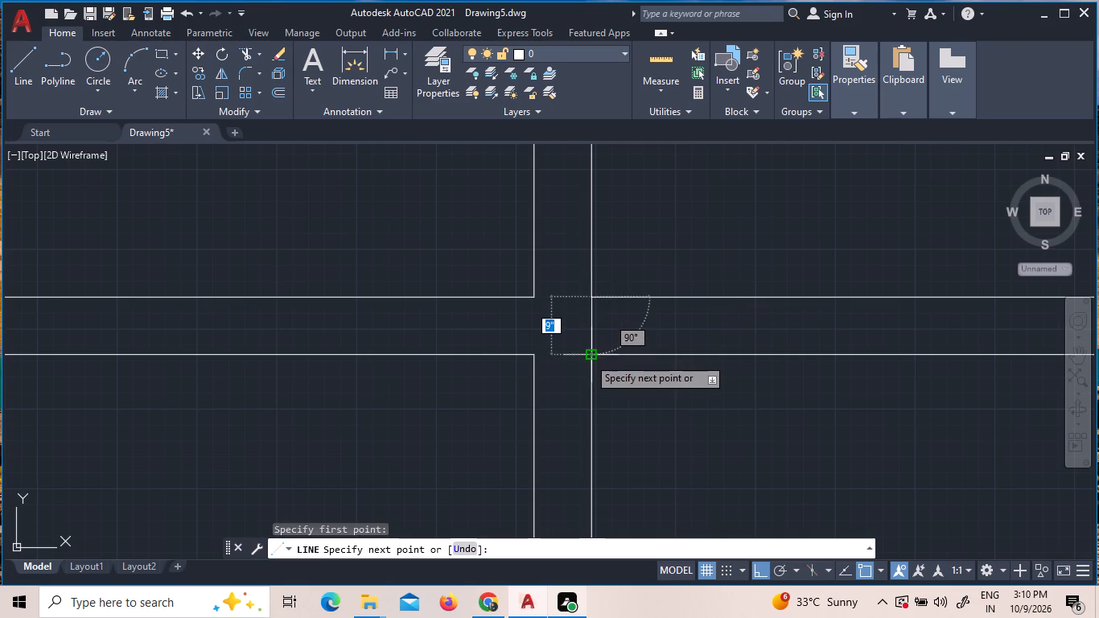
{"action": "left_click", "coordinate": [588, 357]}
{"action": "key", "text": "Tab"}
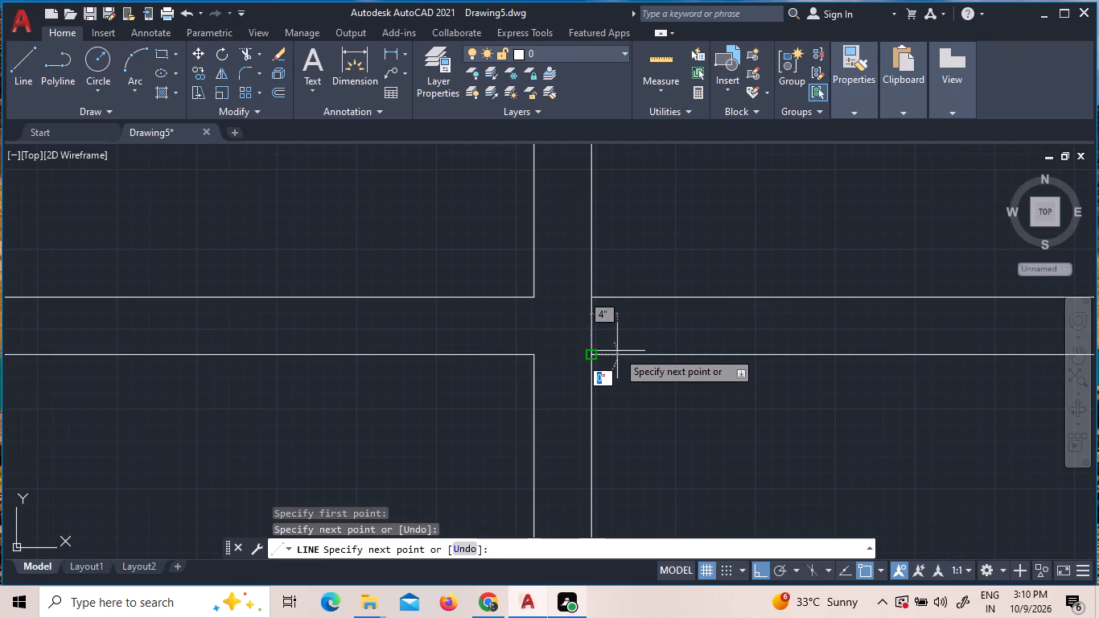
{"action": "key", "text": "Escape"}
Copy the second room's door symbol across to the partition wall between the second and third rooms.
{"action": "scroll", "coordinate": [640, 395], "scroll_direction": "down", "scroll_amount": 3}
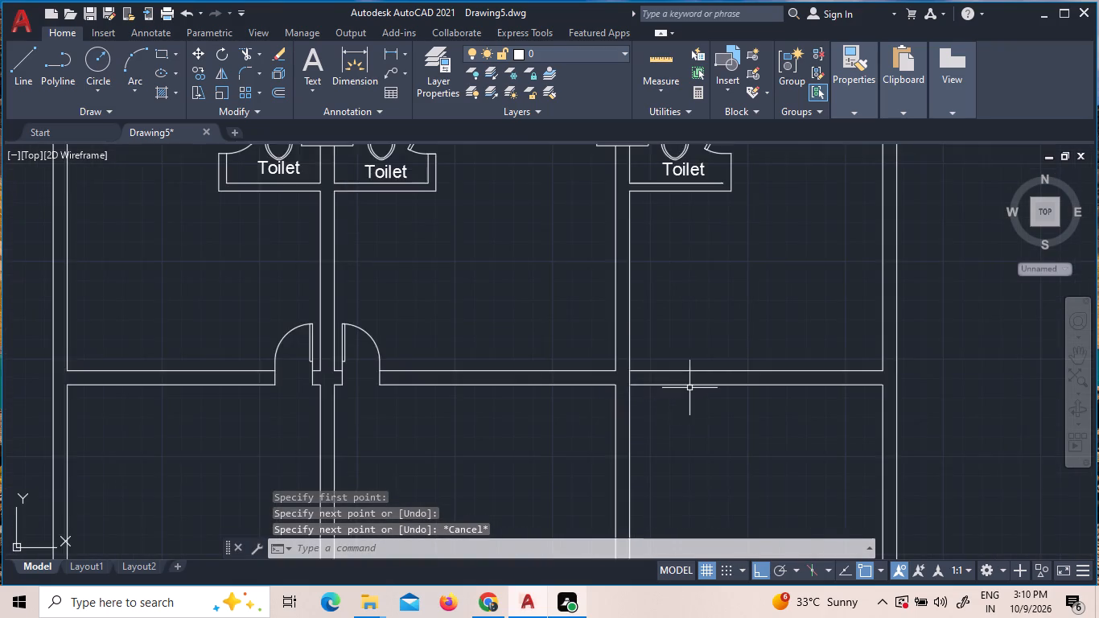
{"action": "scroll", "coordinate": [689, 388], "scroll_direction": "down", "scroll_amount": 1}
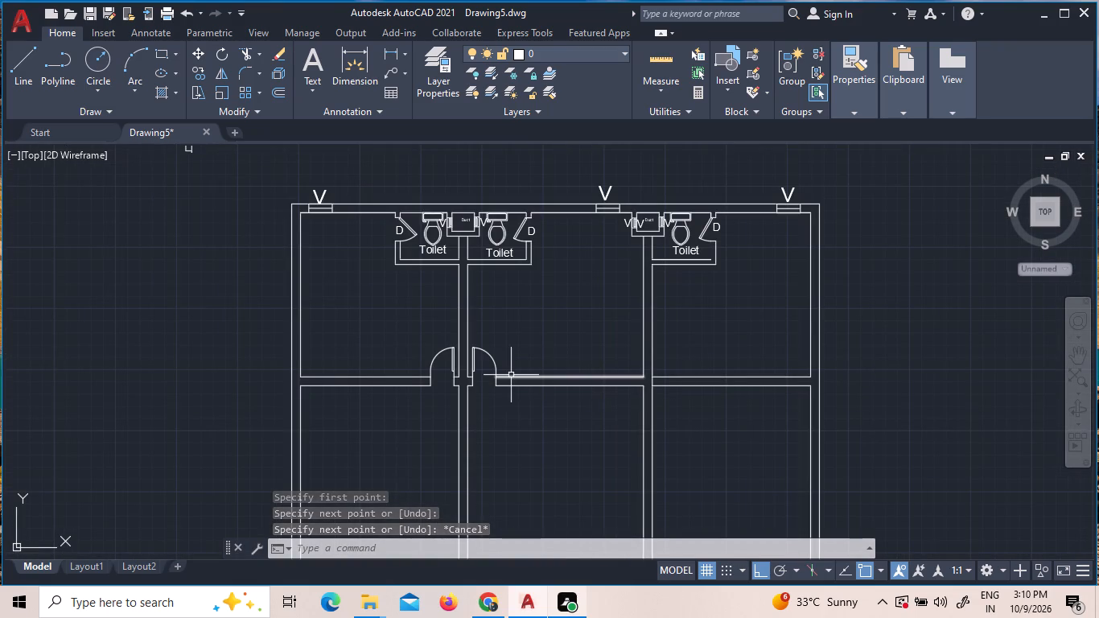
{"action": "scroll", "coordinate": [511, 375], "scroll_direction": "up", "scroll_amount": 3}
{"action": "left_click", "coordinate": [499, 378]}
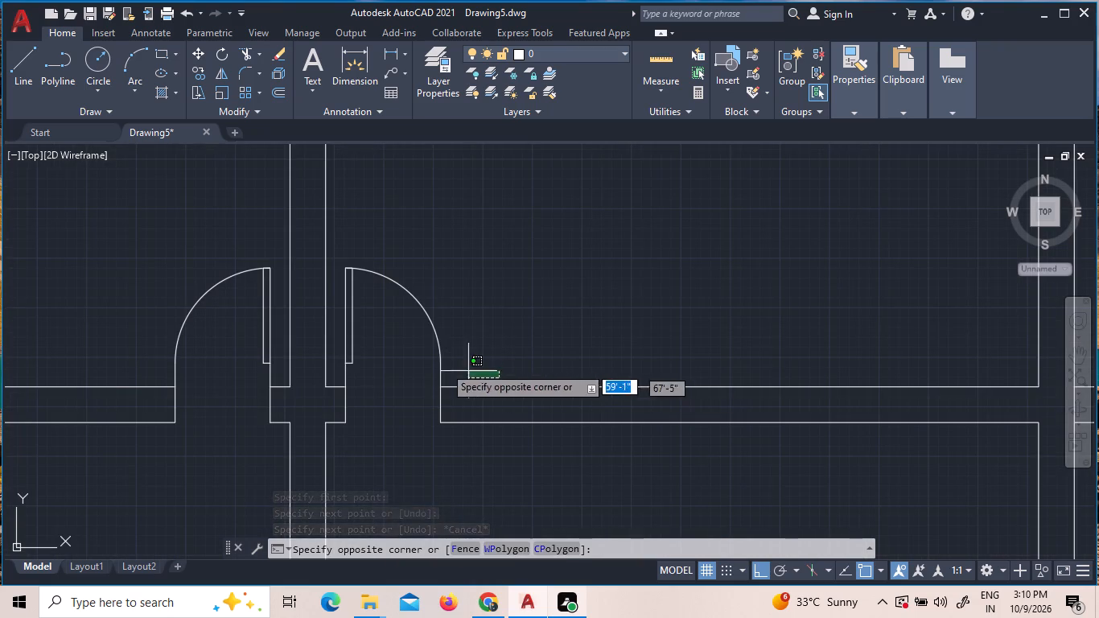
{"action": "left_click", "coordinate": [335, 311]}
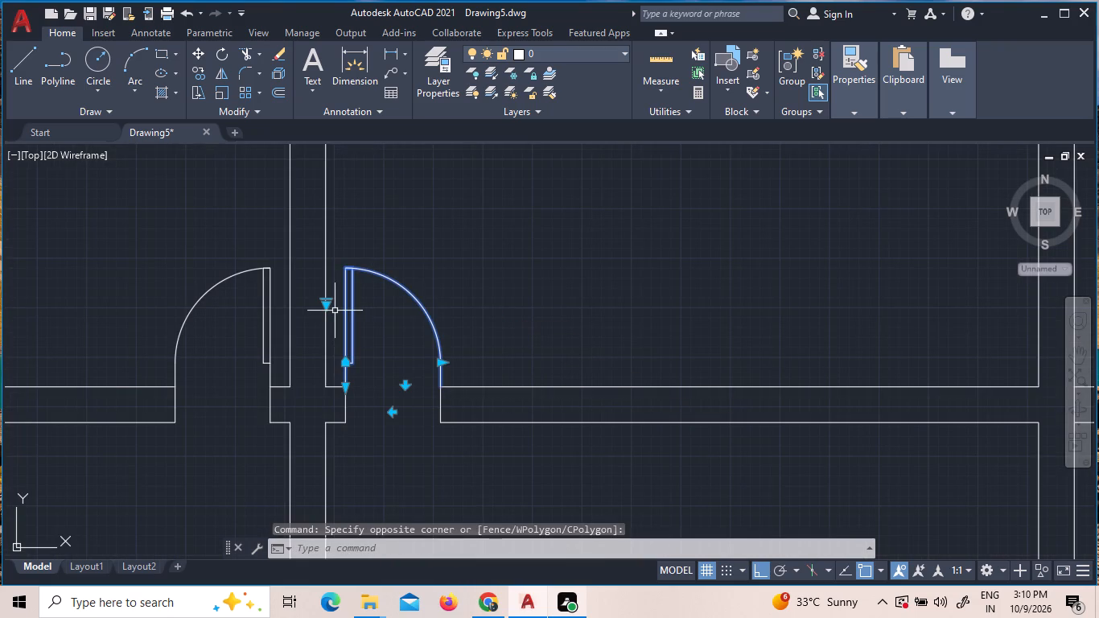
{"action": "right_click", "coordinate": [390, 402]}
{"action": "double_click", "coordinate": [453, 332]}
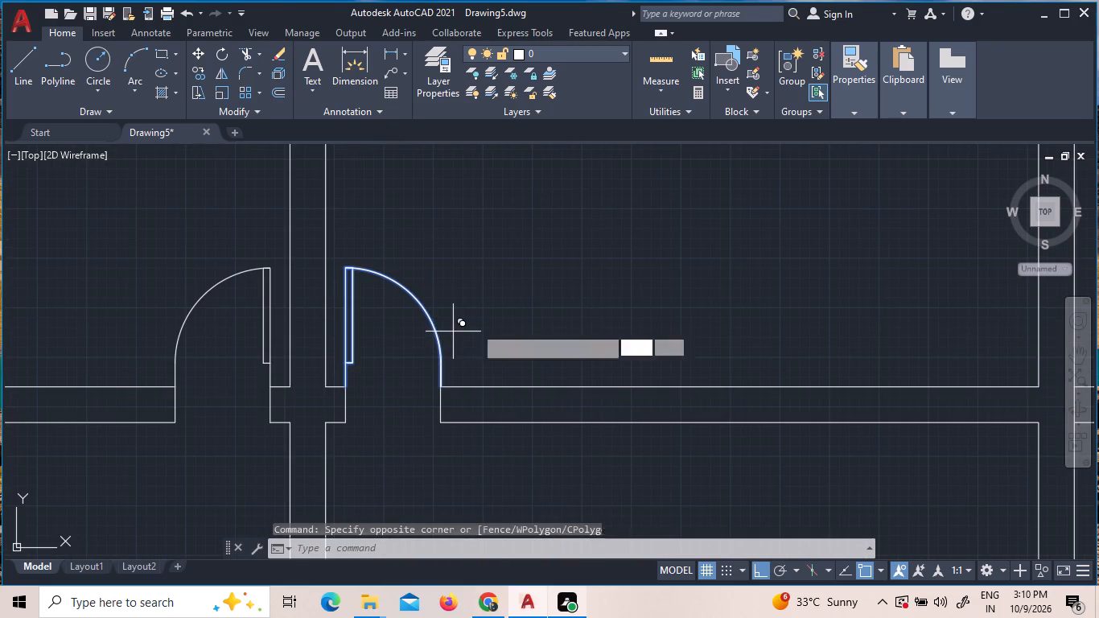
{"action": "scroll", "coordinate": [660, 385], "scroll_direction": "down", "scroll_amount": 3}
{"action": "scroll", "coordinate": [594, 433], "scroll_direction": "down", "scroll_amount": 1}
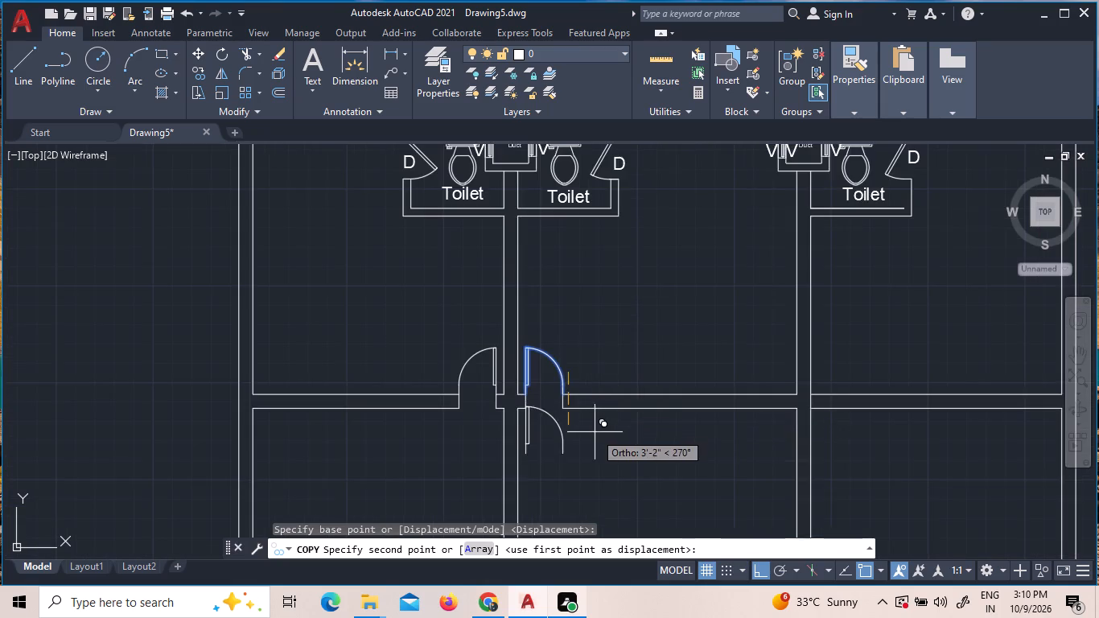
{"action": "scroll", "coordinate": [592, 434], "scroll_direction": "down", "scroll_amount": 1}
{"action": "scroll", "coordinate": [720, 418], "scroll_direction": "up", "scroll_amount": 3}
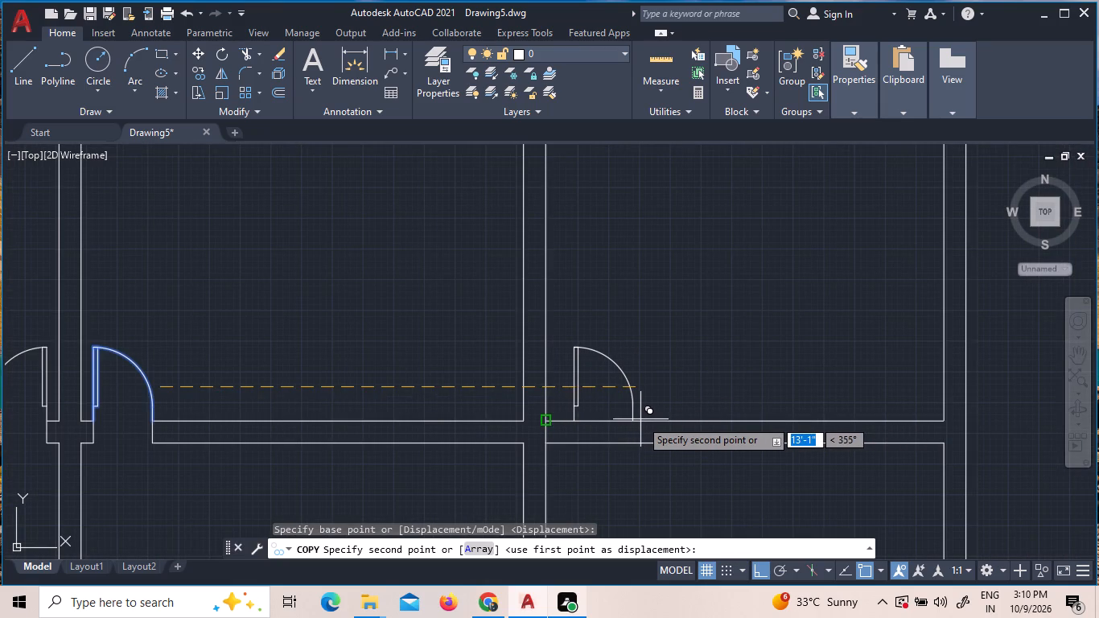
{"action": "left_click", "coordinate": [643, 419]}
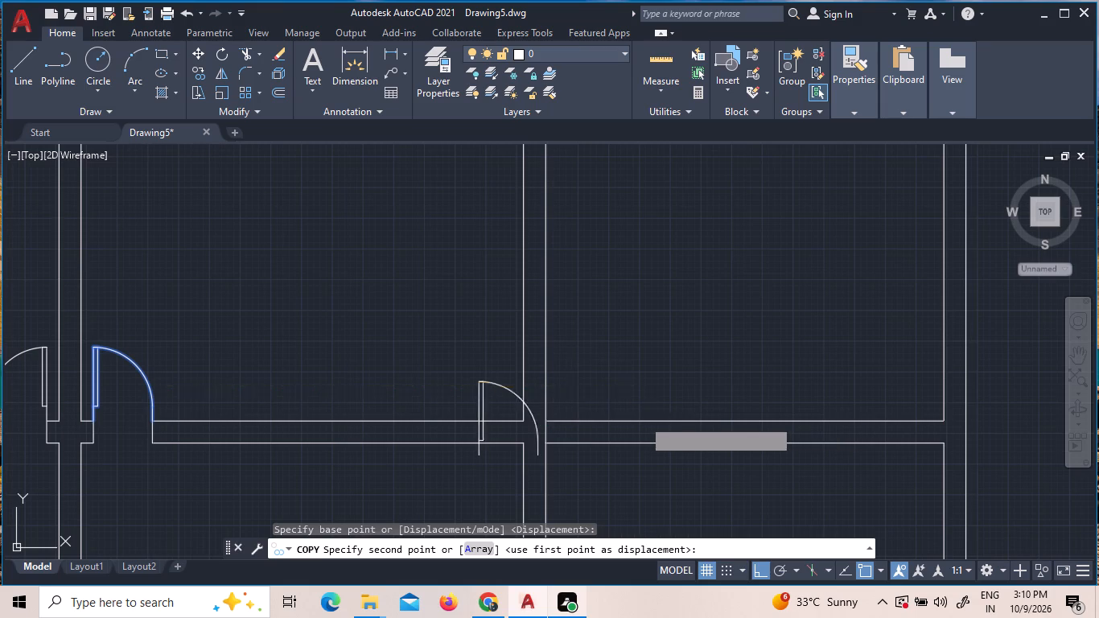
{"action": "key", "text": "Escape"}
Move the copied door symbol into the third room, just past the partition wall, with object snap turned off.
{"action": "left_click", "coordinate": [540, 426]}
{"action": "left_click", "coordinate": [521, 423]}
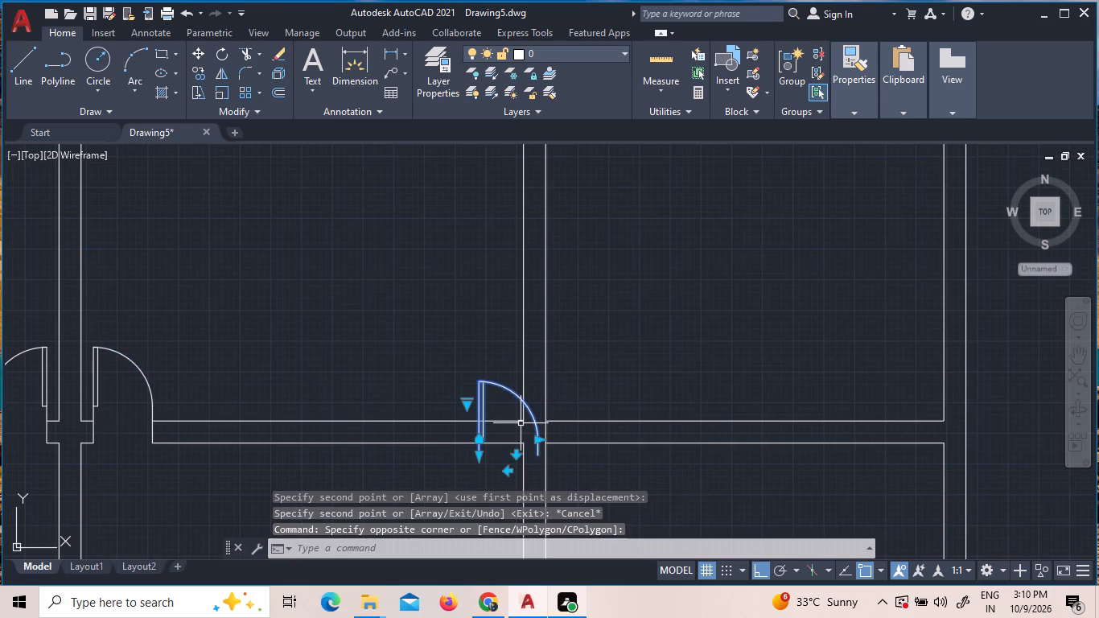
{"action": "key", "text": "Escape"}
{"action": "left_click", "coordinate": [535, 423]}
{"action": "right_click", "coordinate": [535, 423]}
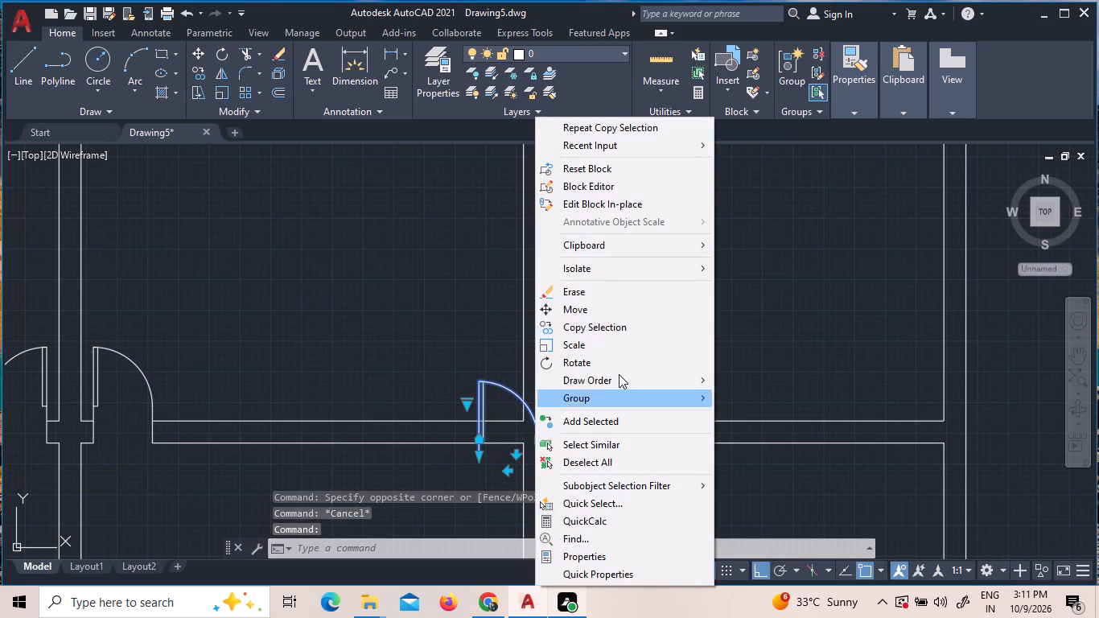
{"action": "left_click", "coordinate": [625, 307]}
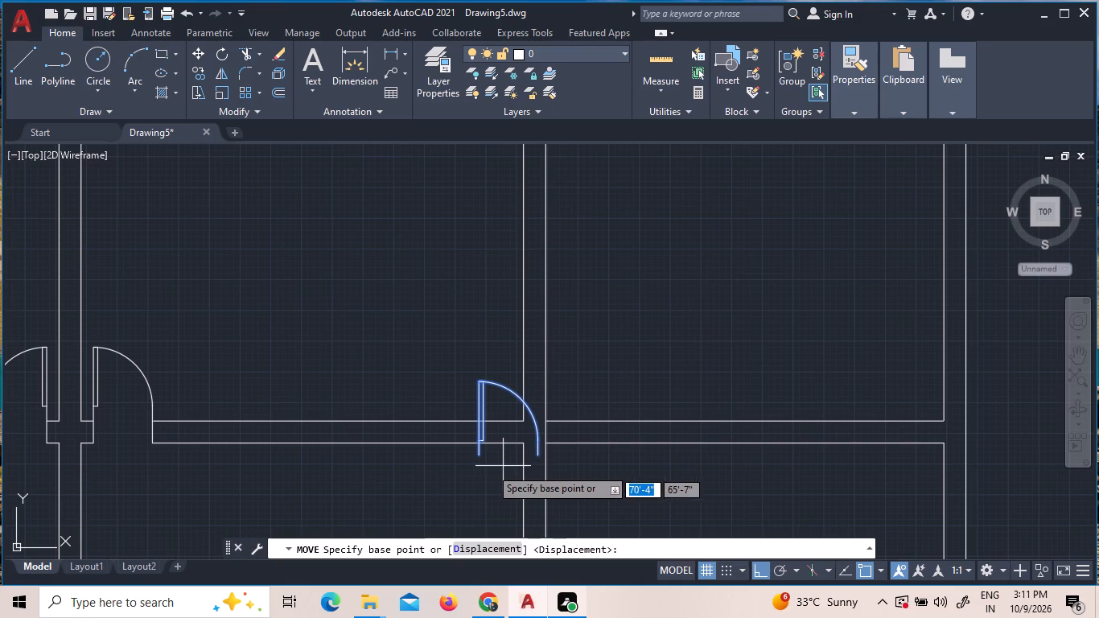
{"action": "left_click", "coordinate": [473, 459]}
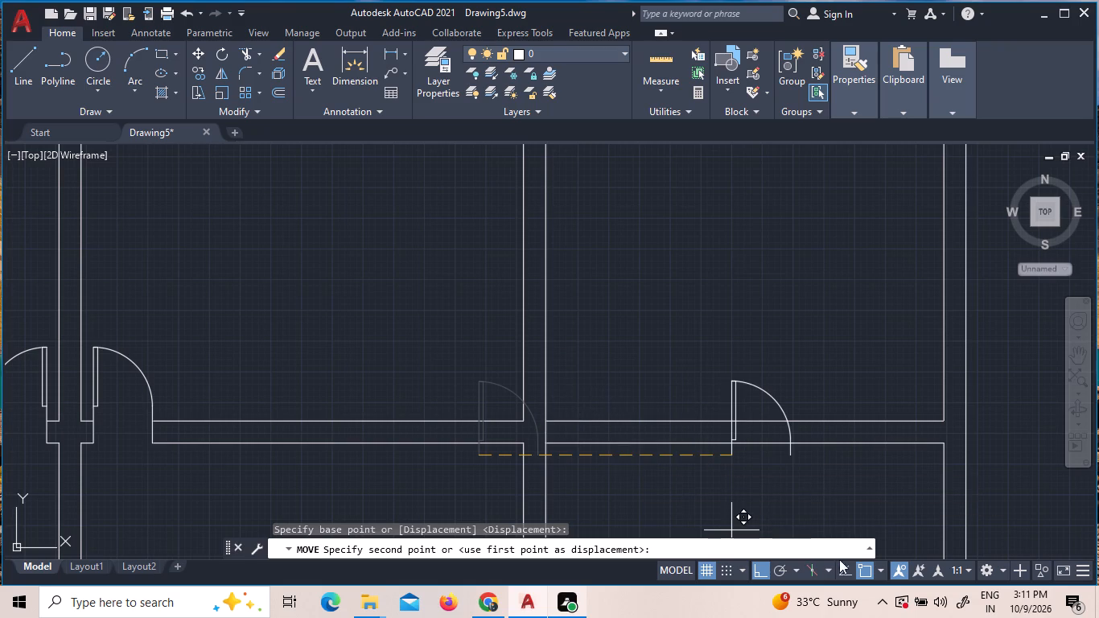
{"action": "left_click", "coordinate": [871, 571]}
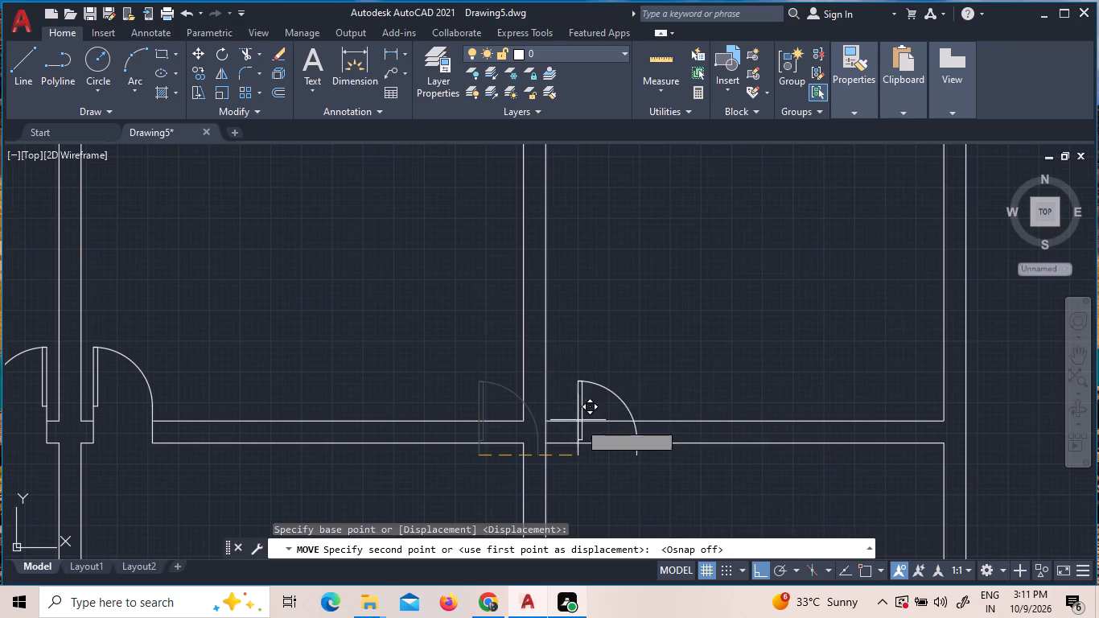
{"action": "left_click", "coordinate": [569, 416]}
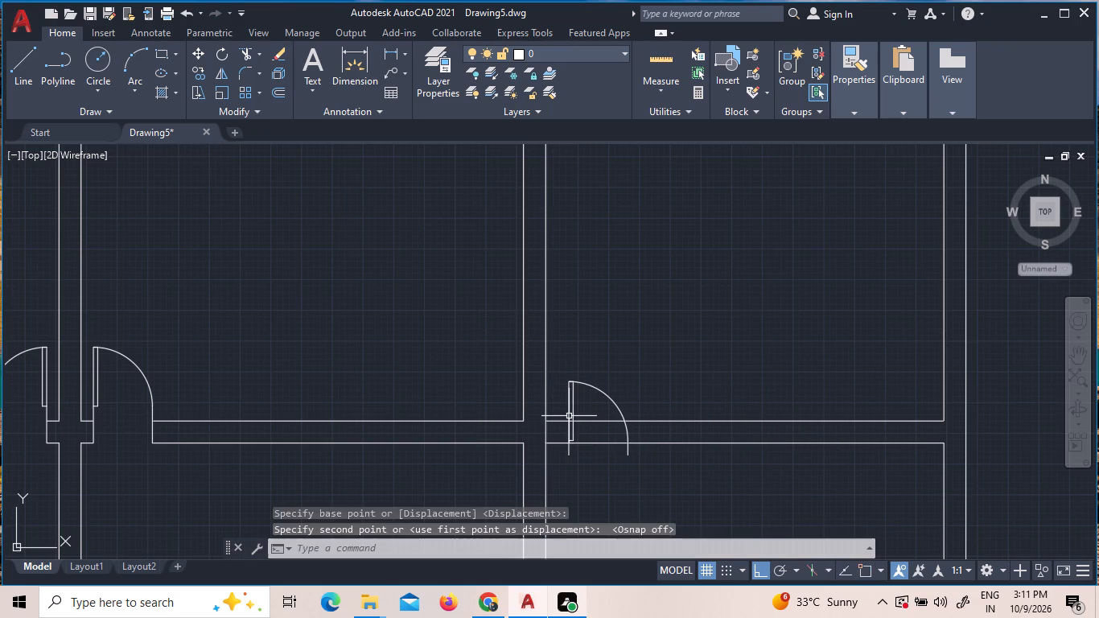
Offset the short vertical line at the third room's cross wall 5" into that room.
{"action": "left_click", "coordinate": [93, 431]}
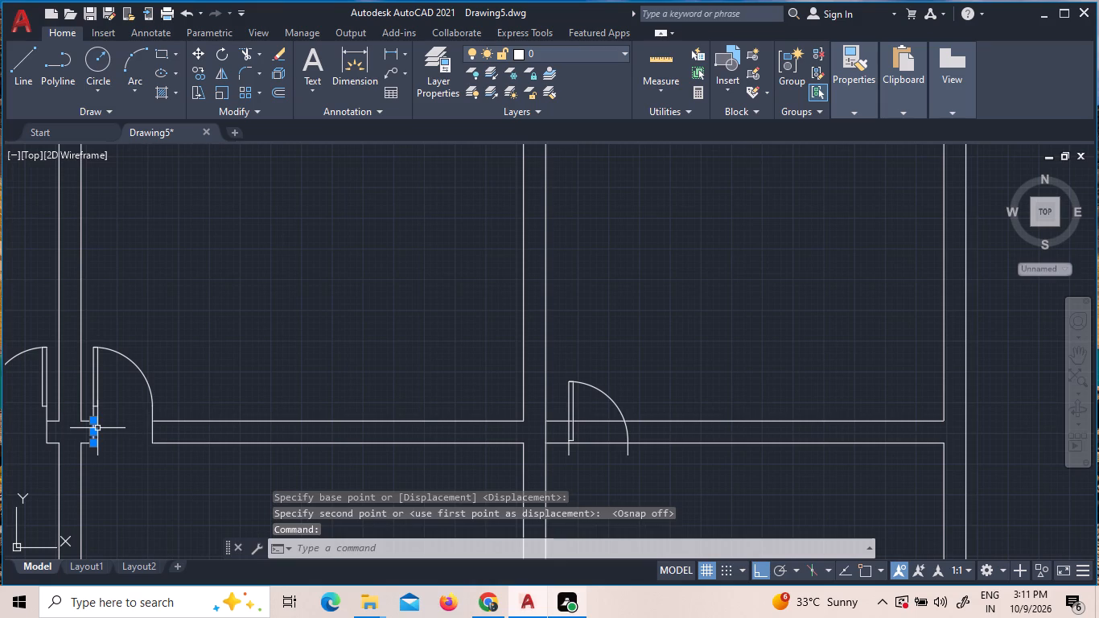
{"action": "key", "text": "Escape"}
{"action": "key", "text": "o"}
{"action": "key", "text": "Return"}
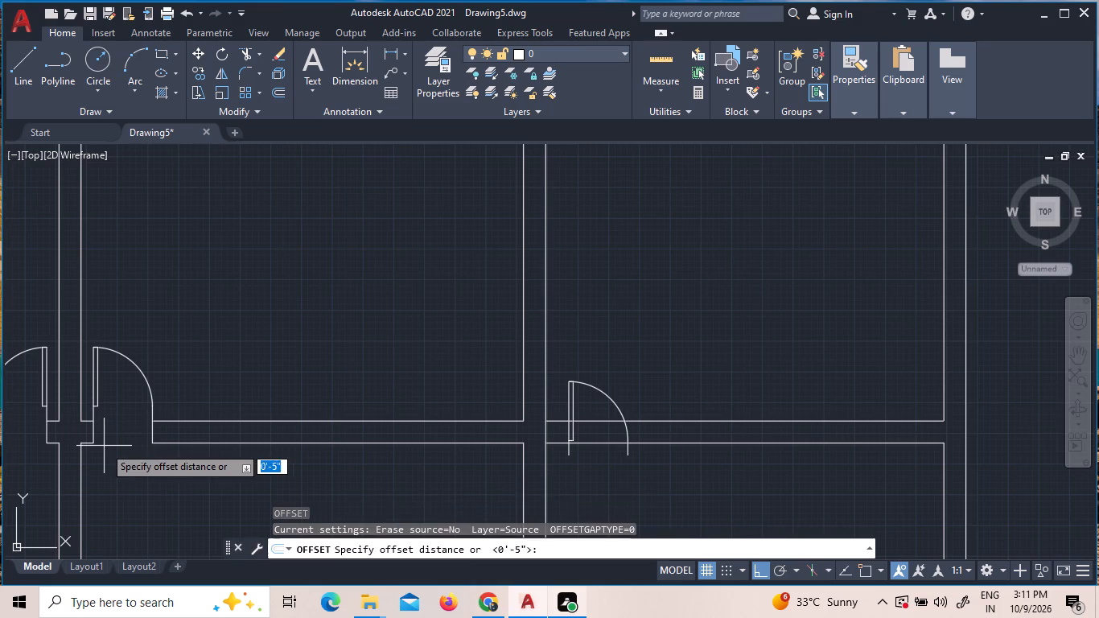
{"action": "type", "text": "5\""}
{"action": "key", "text": "Return"}
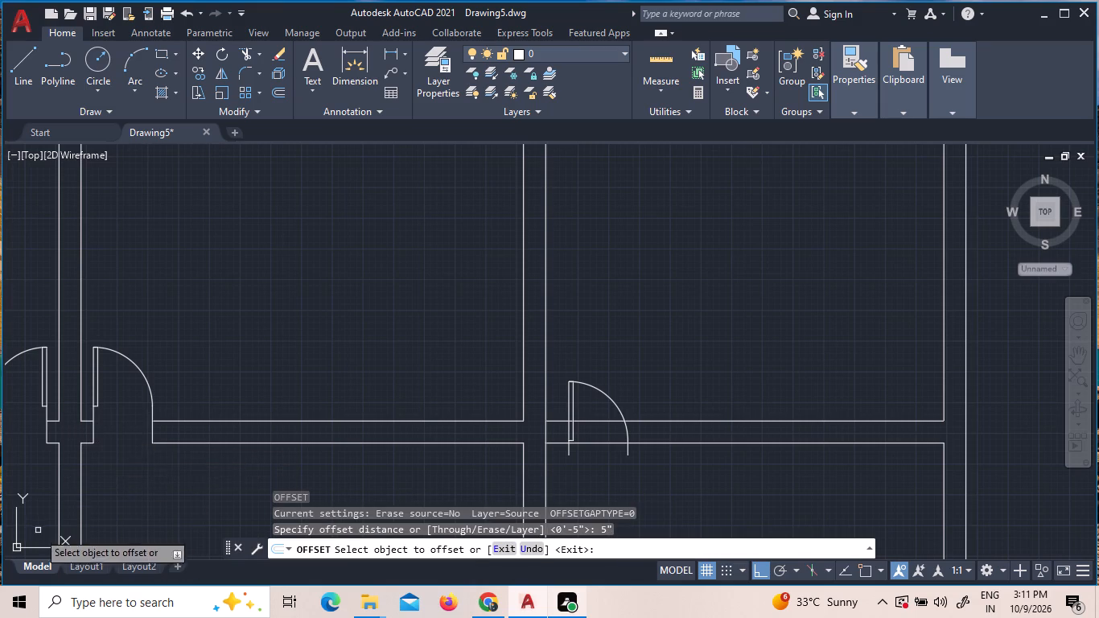
{"action": "left_click", "coordinate": [545, 433]}
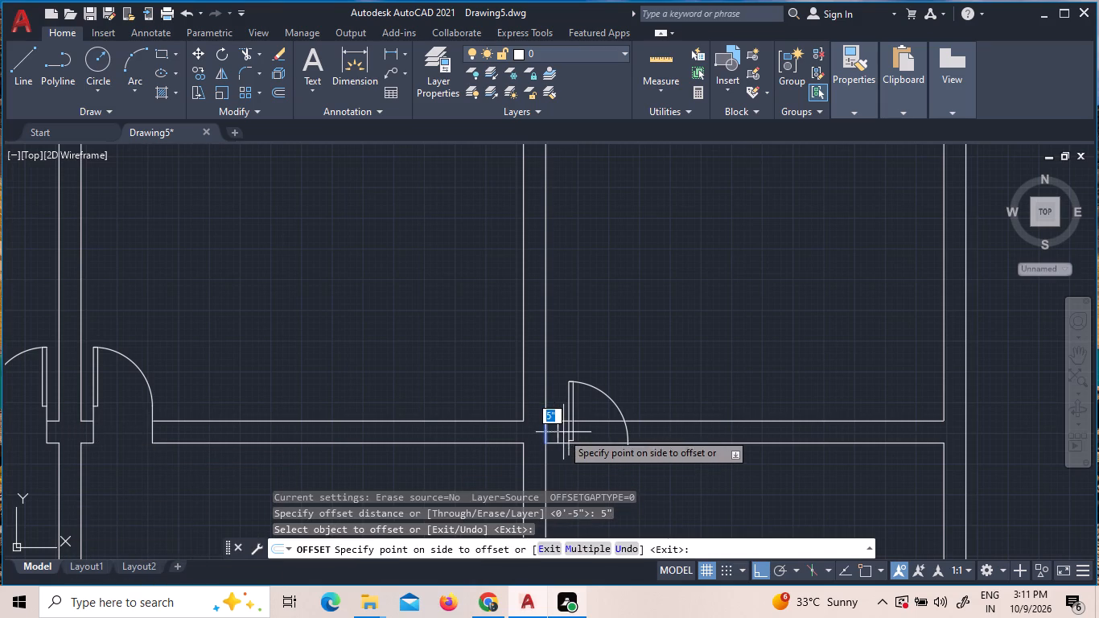
{"action": "left_click", "coordinate": [565, 431]}
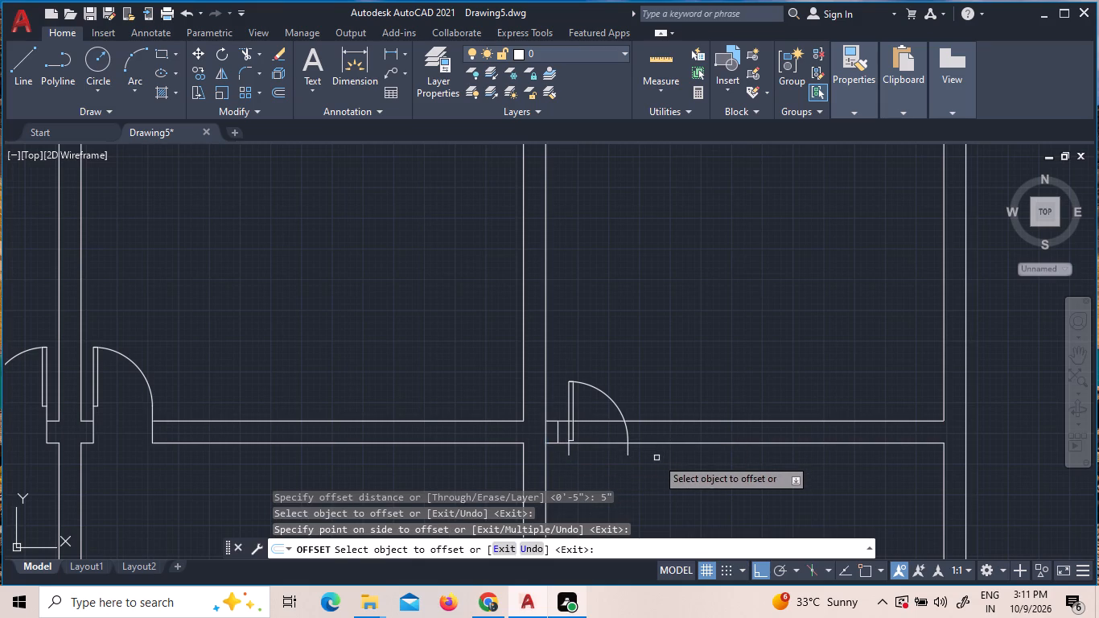
{"action": "key", "text": "Escape"}
Move the third room's door symbol up about 1'-2" to the cross wall's upper face, with object snap turned on.
{"action": "left_click", "coordinate": [657, 472]}
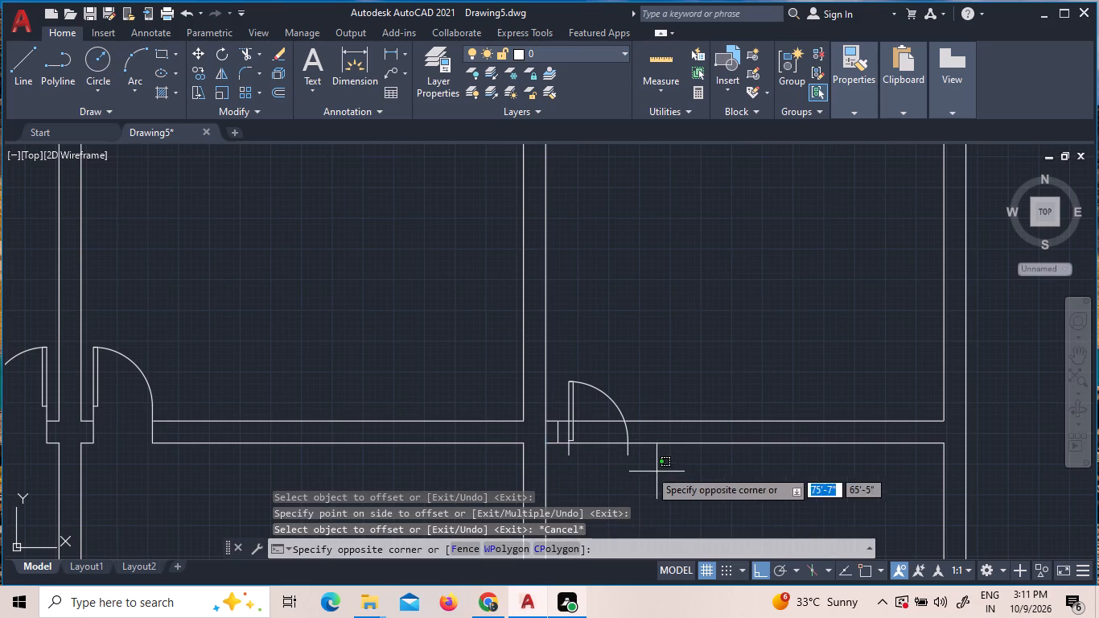
{"action": "left_click", "coordinate": [562, 455]}
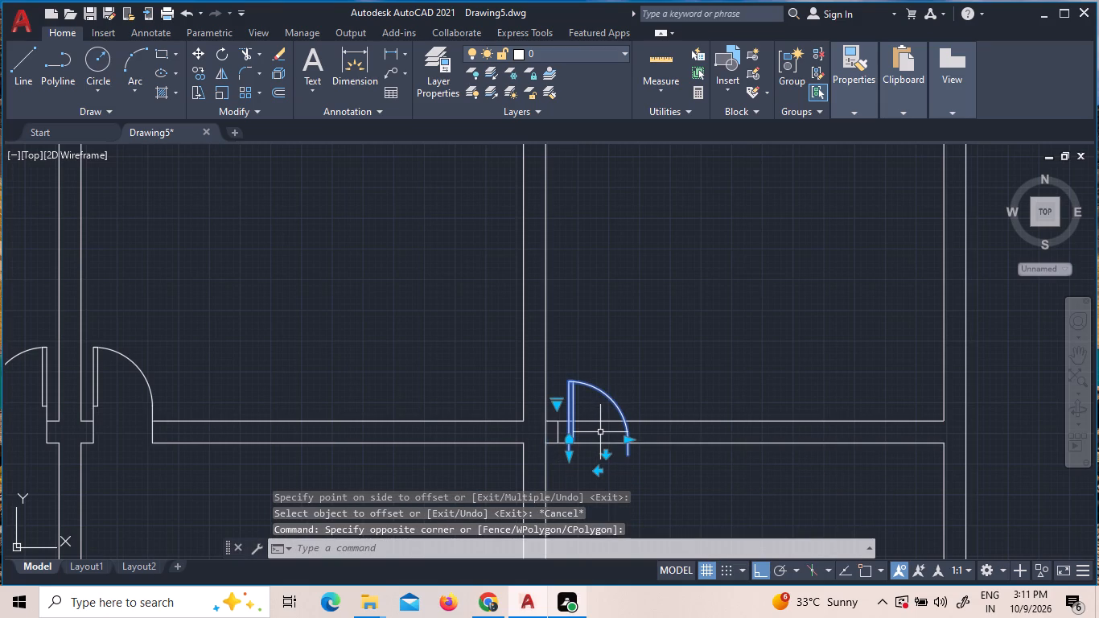
{"action": "right_click", "coordinate": [665, 312]}
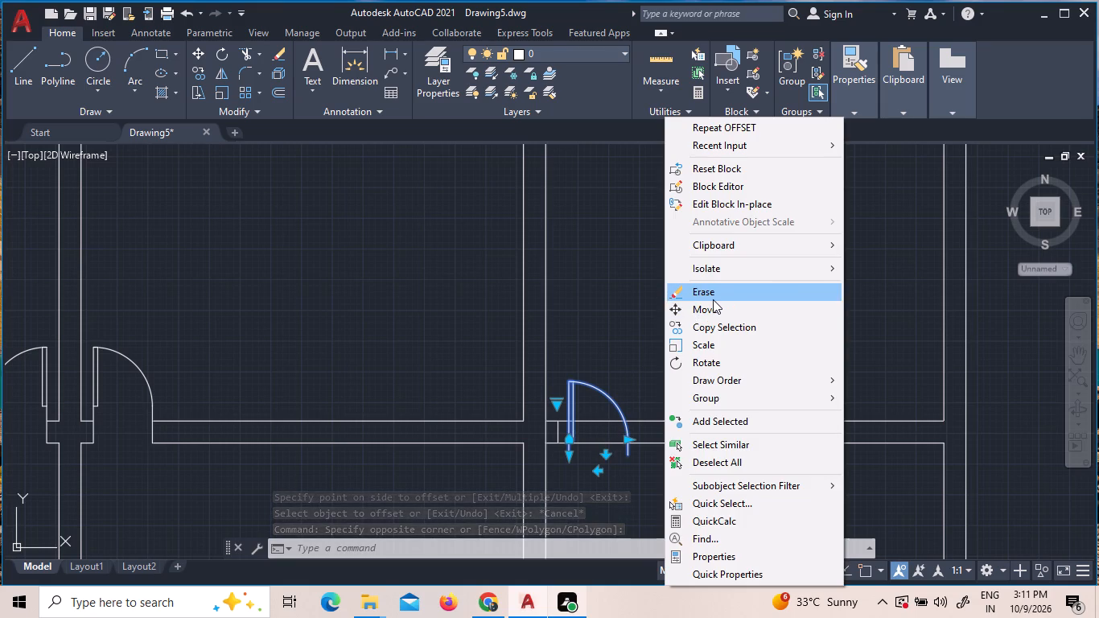
{"action": "left_click", "coordinate": [713, 307]}
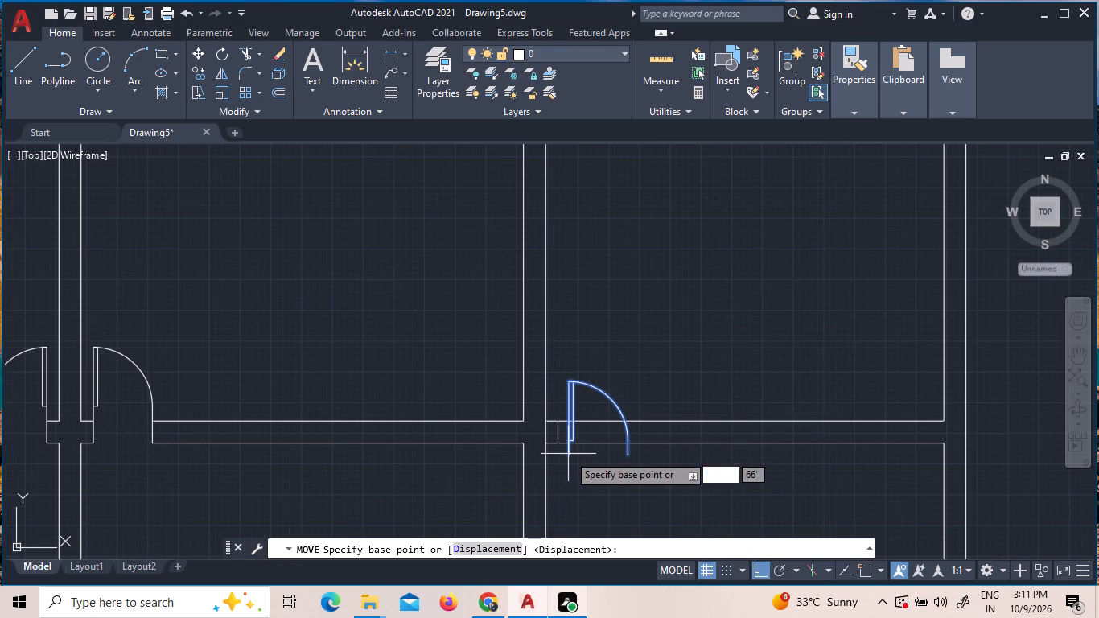
{"action": "left_click", "coordinate": [568, 454]}
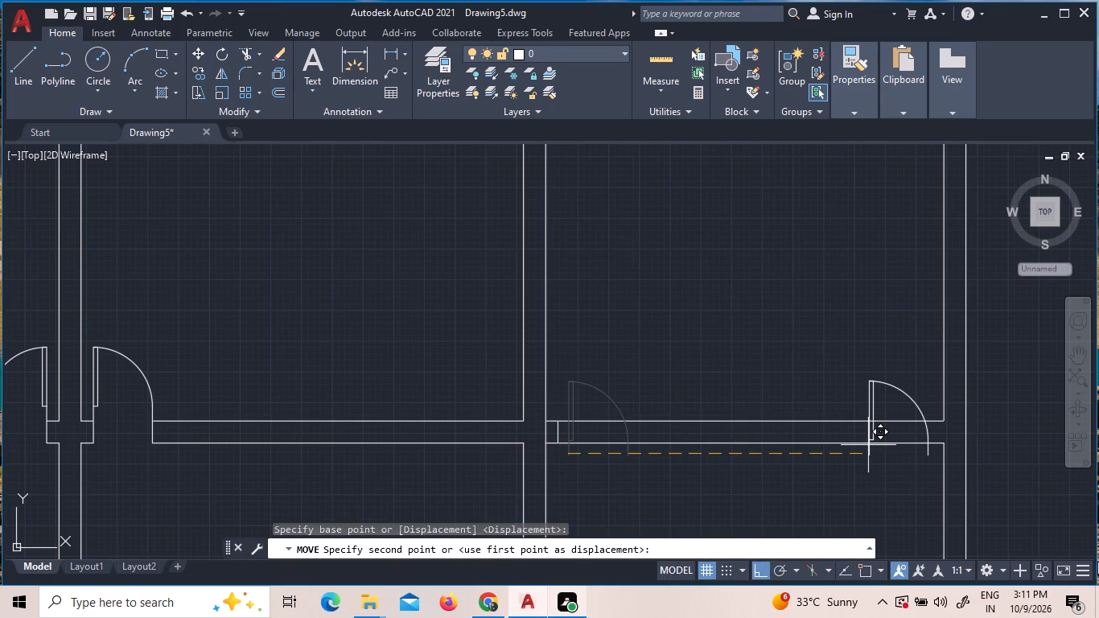
{"action": "left_click", "coordinate": [869, 571]}
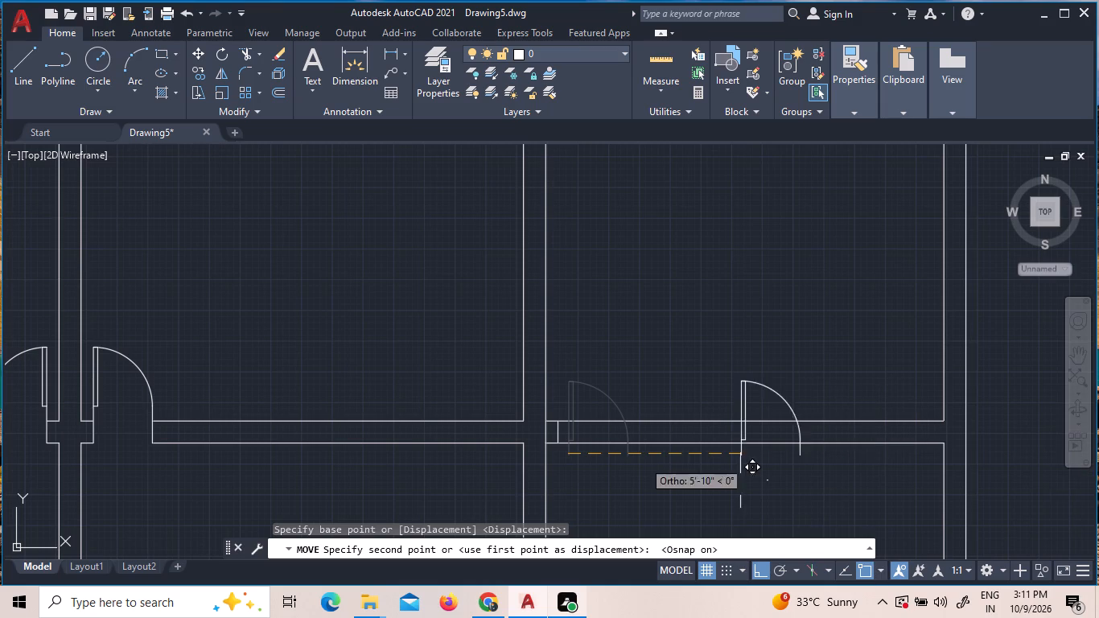
{"action": "scroll", "coordinate": [562, 426], "scroll_direction": "up", "scroll_amount": 8}
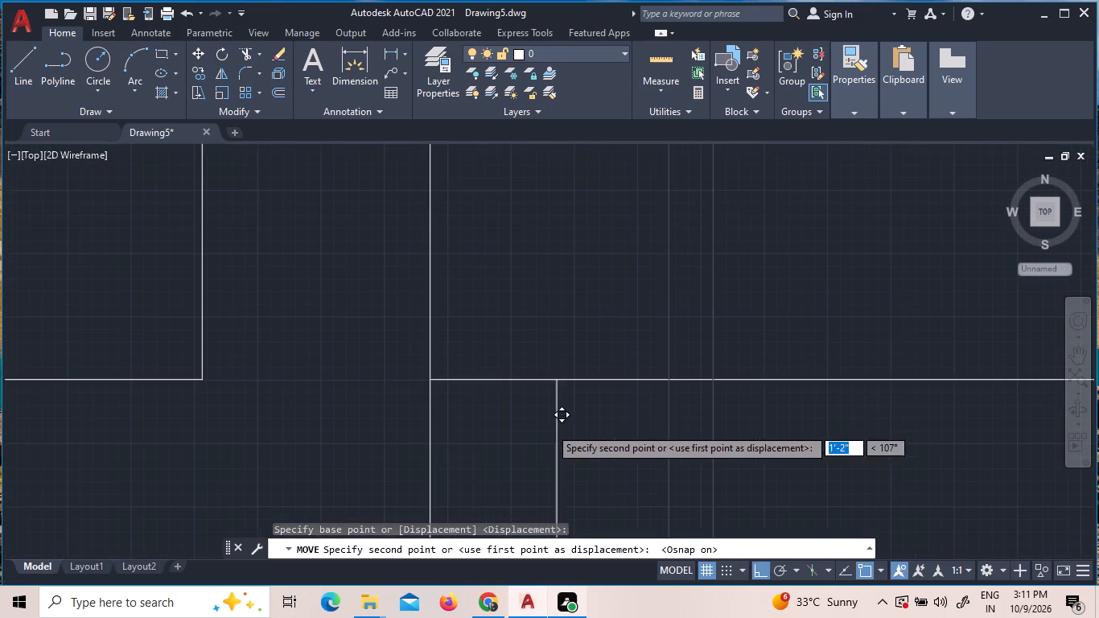
{"action": "left_click", "coordinate": [592, 365]}
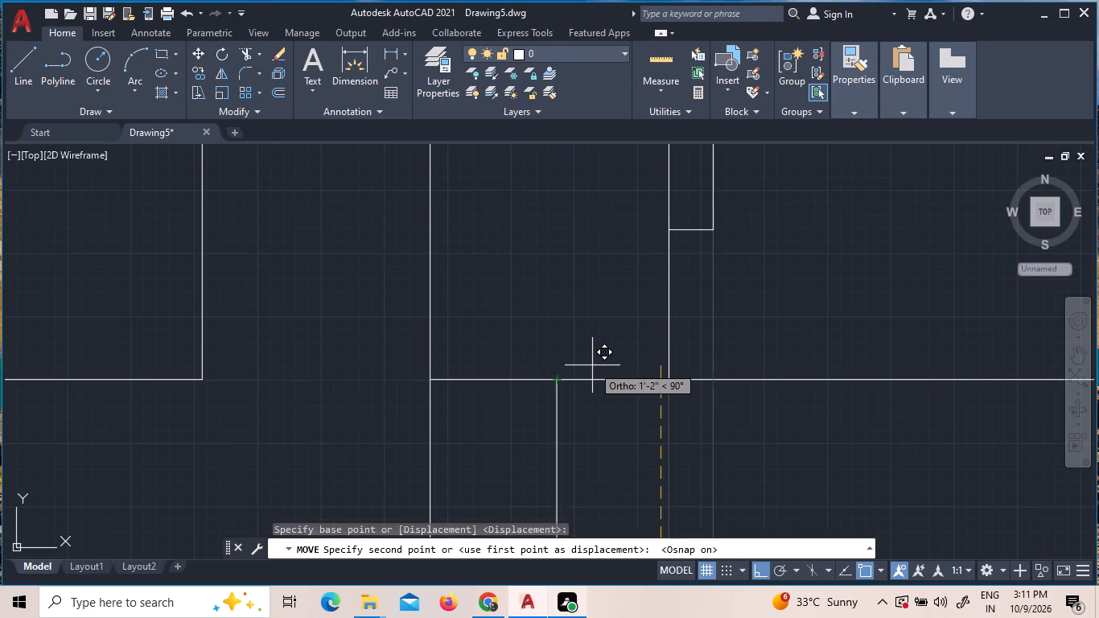
Move the third room's door symbol about 4" towards the partition wall, close to the 5" offset line.
{"action": "scroll", "coordinate": [674, 388], "scroll_direction": "up", "scroll_amount": 3}
{"action": "left_click", "coordinate": [671, 383]}
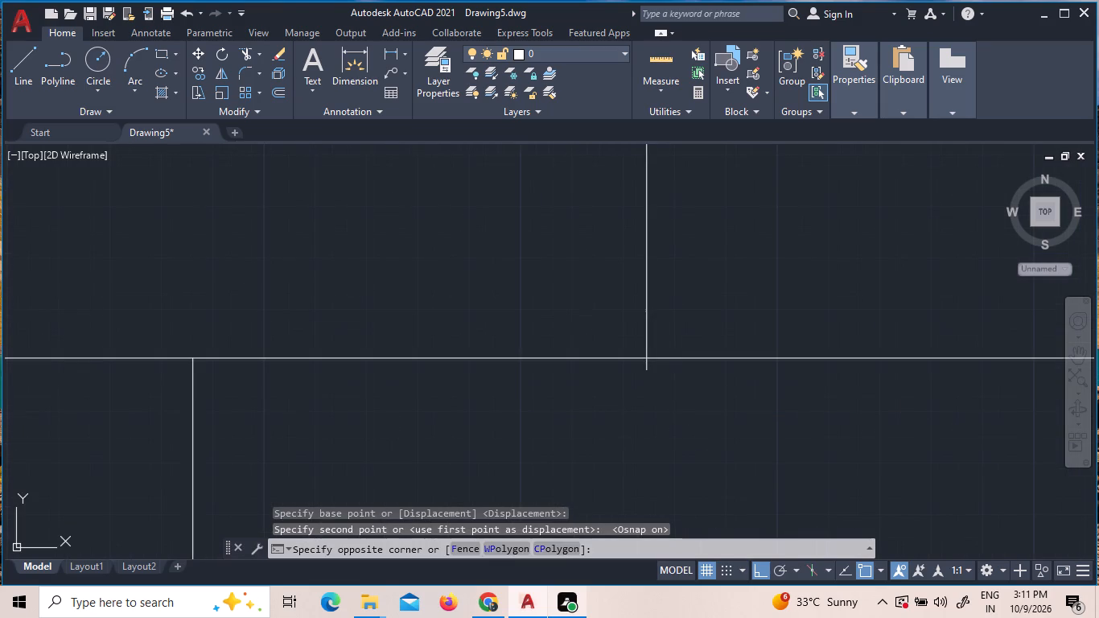
{"action": "left_click", "coordinate": [590, 365]}
{"action": "scroll", "coordinate": [628, 363], "scroll_direction": "up", "scroll_amount": 4}
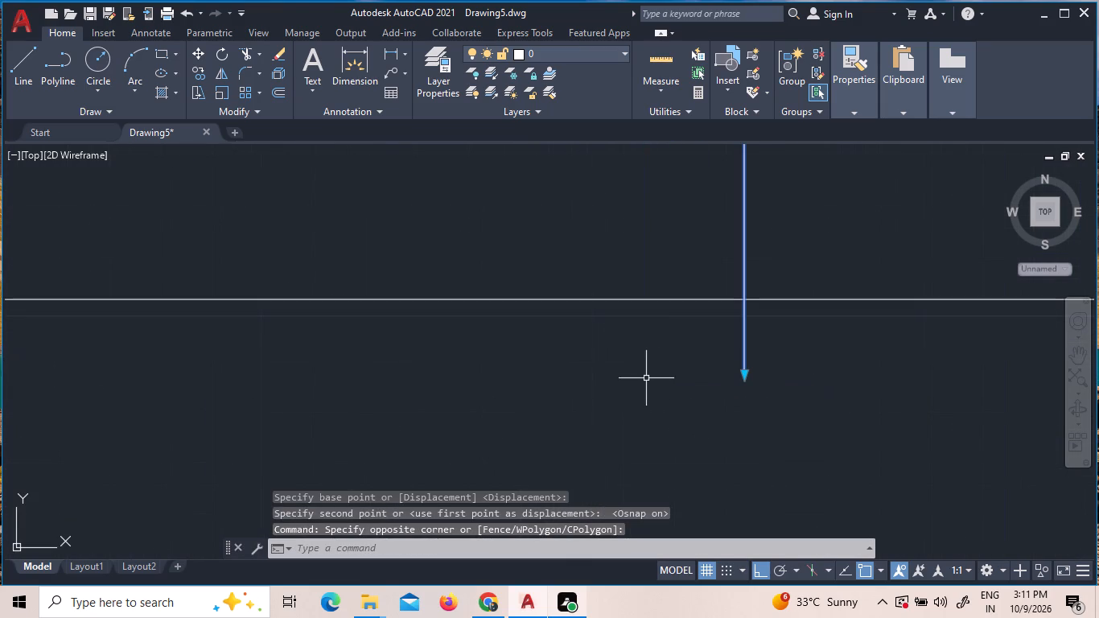
{"action": "left_click", "coordinate": [739, 357]}
{"action": "right_click", "coordinate": [739, 357]}
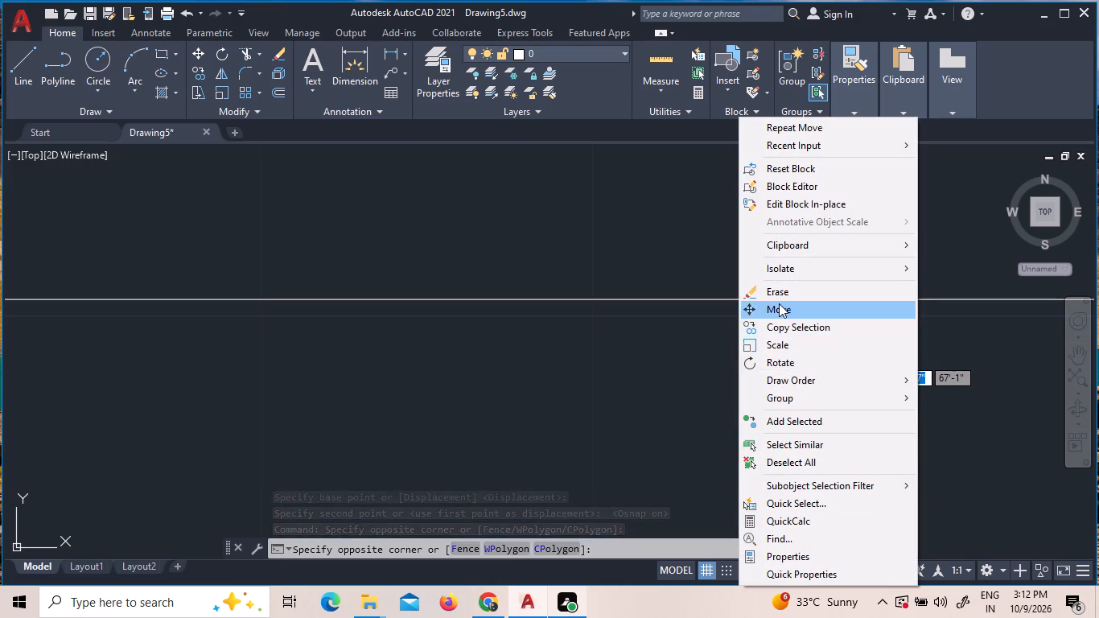
{"action": "left_click", "coordinate": [779, 303]}
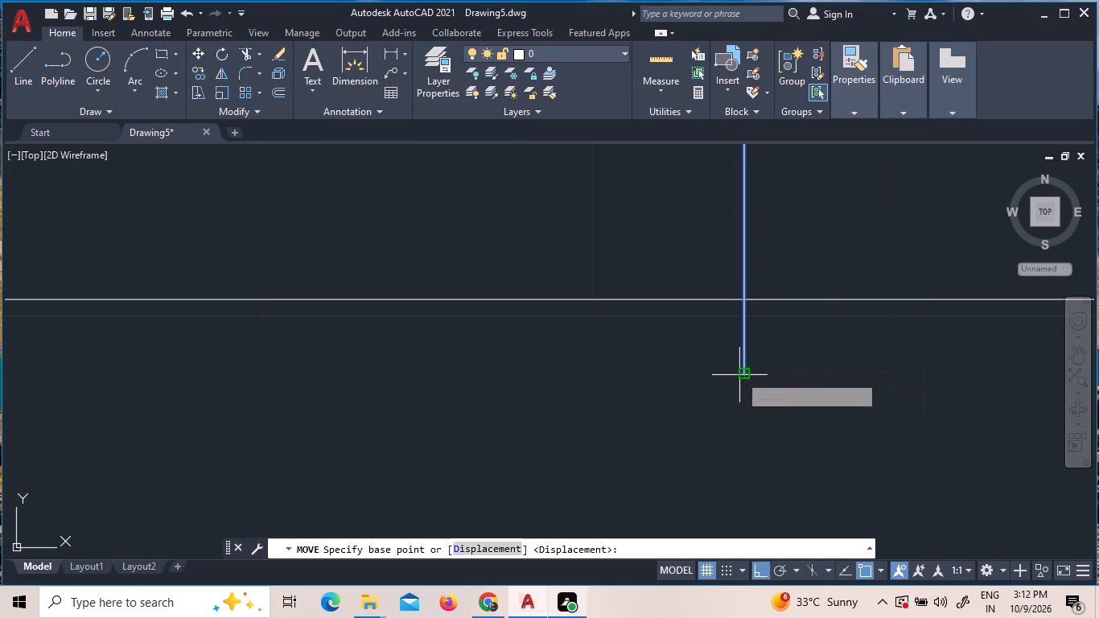
{"action": "left_click", "coordinate": [739, 375]}
{"action": "scroll", "coordinate": [349, 407], "scroll_direction": "down", "scroll_amount": 4}
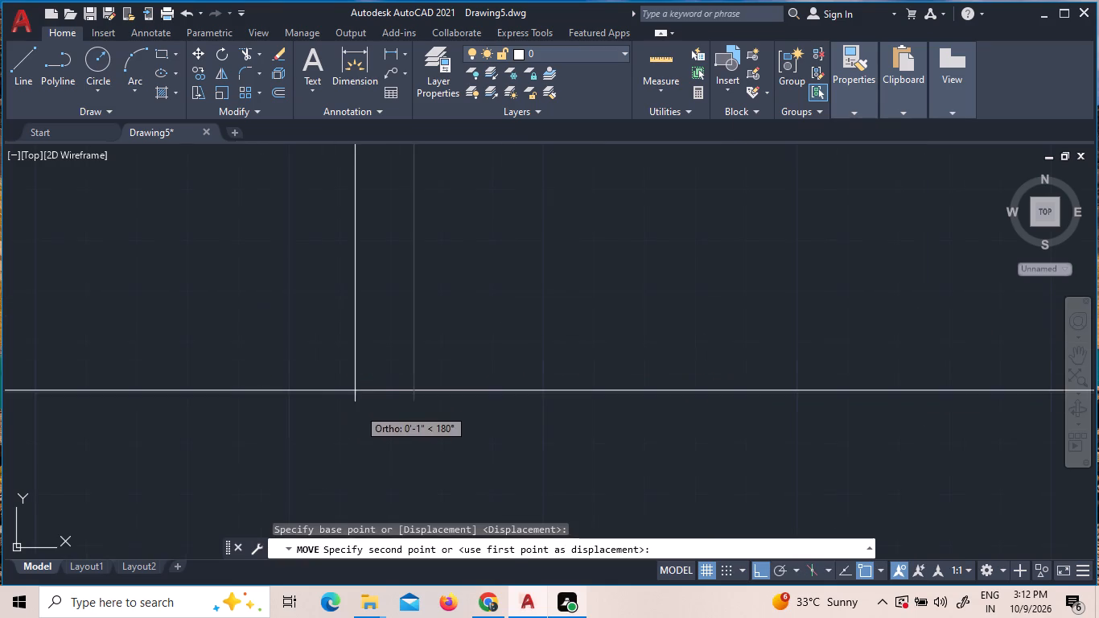
{"action": "scroll", "coordinate": [376, 399], "scroll_direction": "down", "scroll_amount": 3}
{"action": "scroll", "coordinate": [274, 398], "scroll_direction": "up", "scroll_amount": 2}
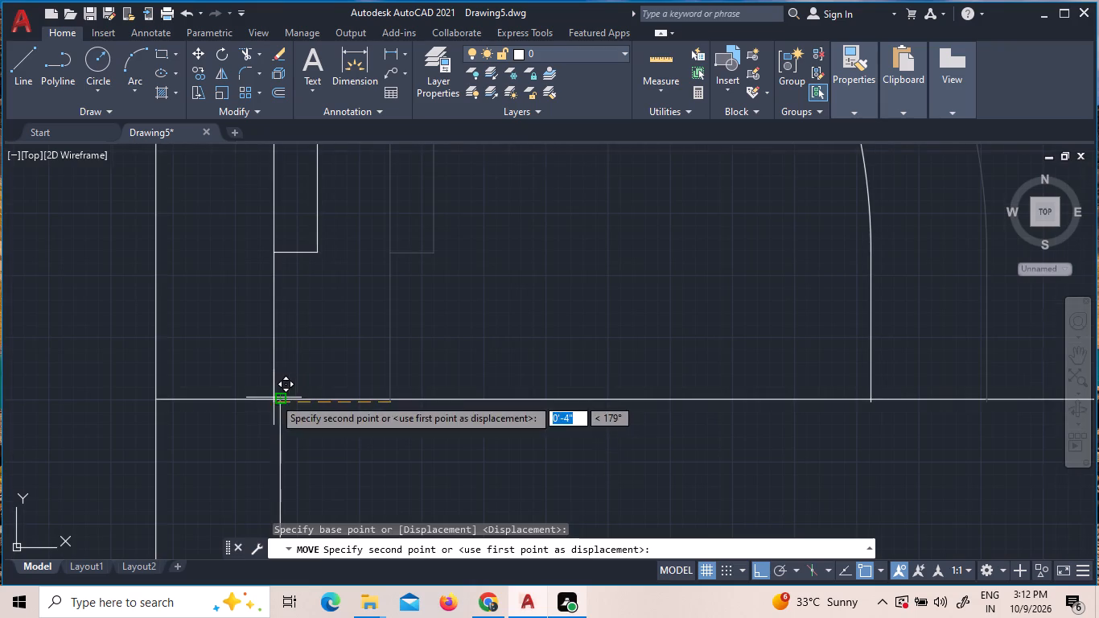
{"action": "scroll", "coordinate": [274, 398], "scroll_direction": "up", "scroll_amount": 5}
{"action": "scroll", "coordinate": [362, 384], "scroll_direction": "down", "scroll_amount": 2}
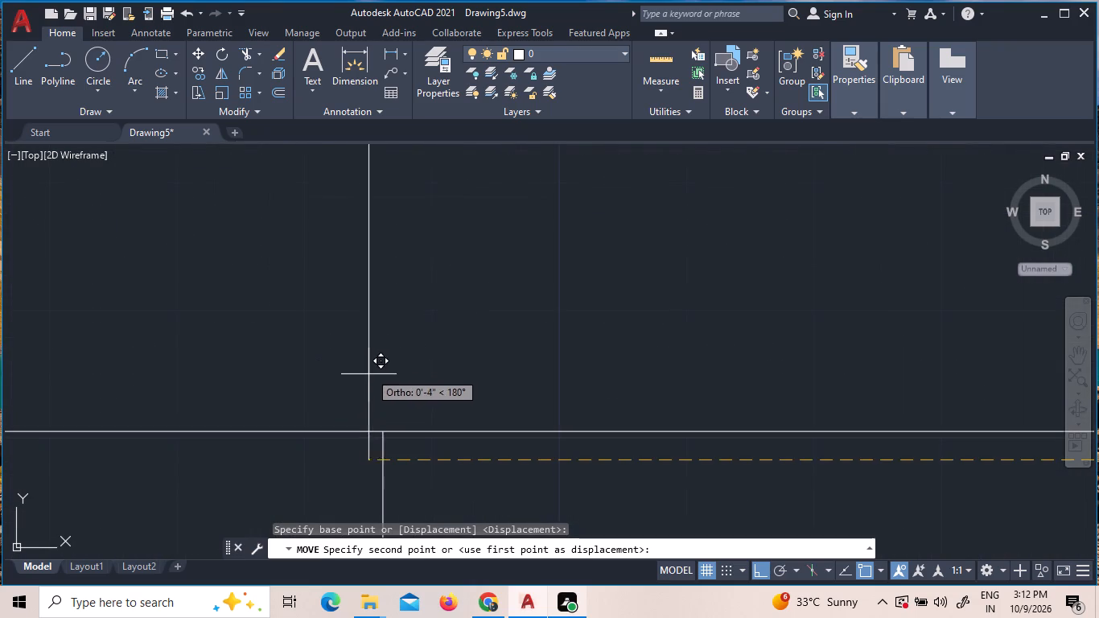
{"action": "left_click", "coordinate": [396, 458]}
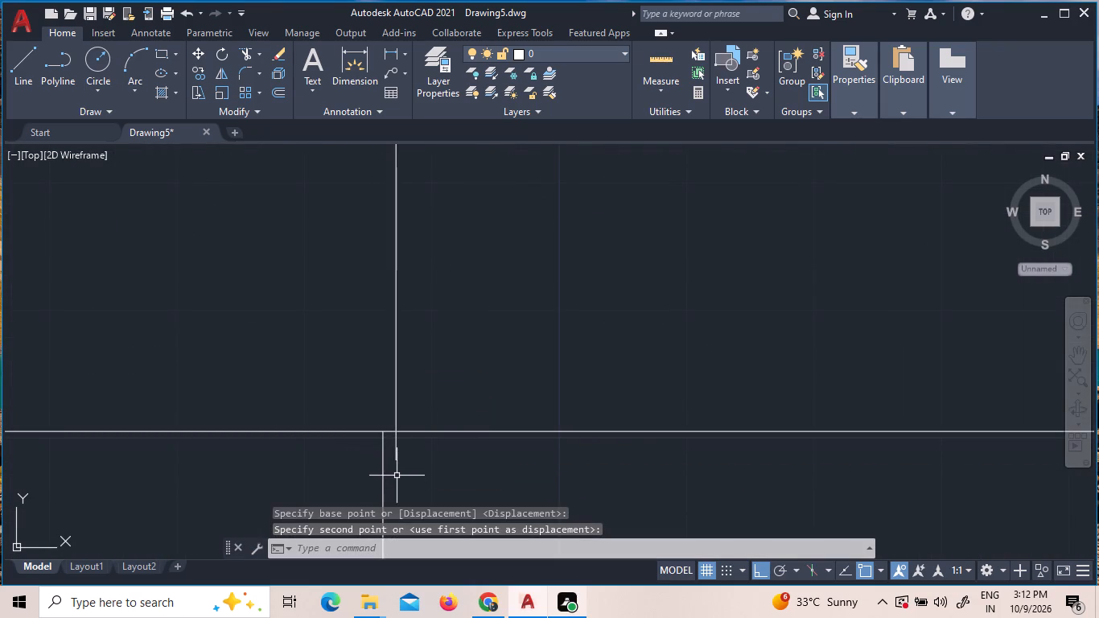
Move the door symbol by its hinge-side lower end onto the offset line's upper end at the cross wall.
{"action": "left_click", "coordinate": [397, 460]}
{"action": "left_click", "coordinate": [398, 459]}
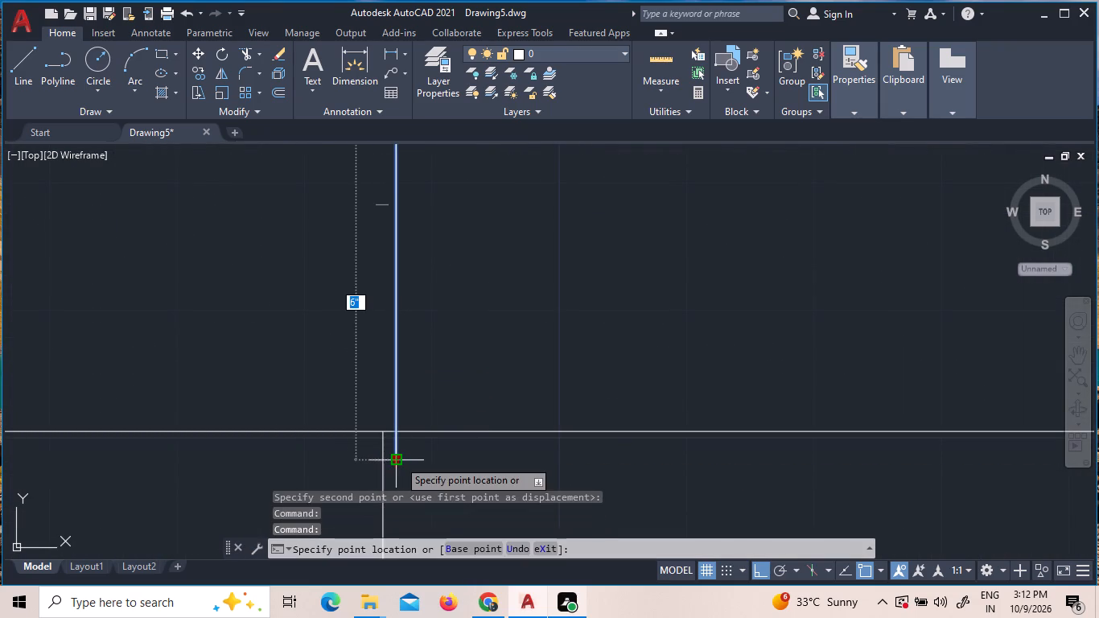
{"action": "key", "text": "Escape"}
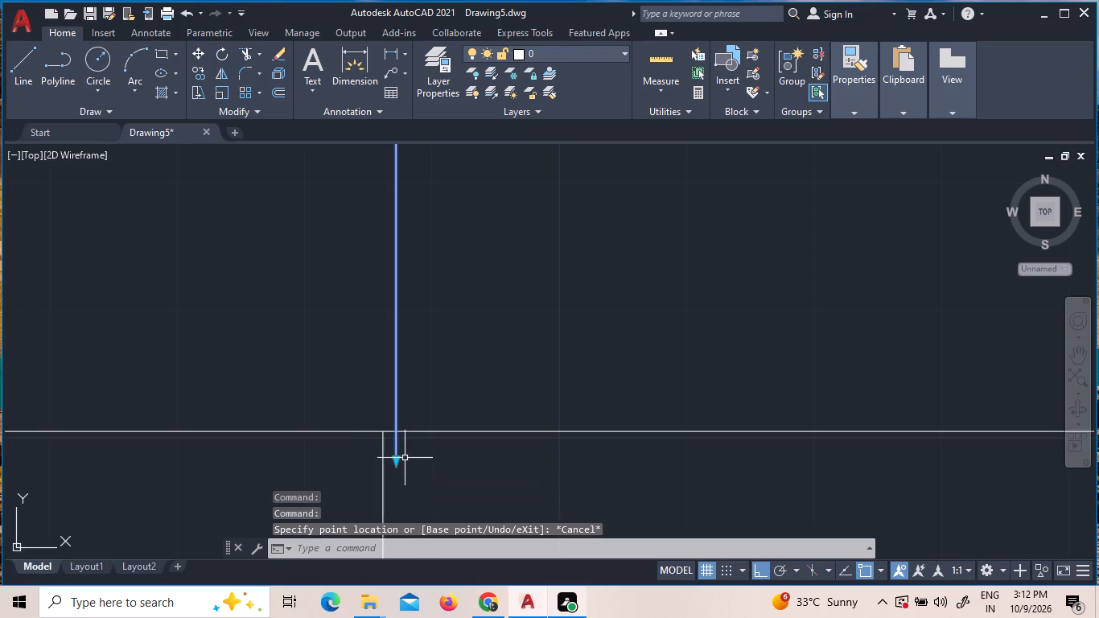
{"action": "right_click", "coordinate": [397, 465]}
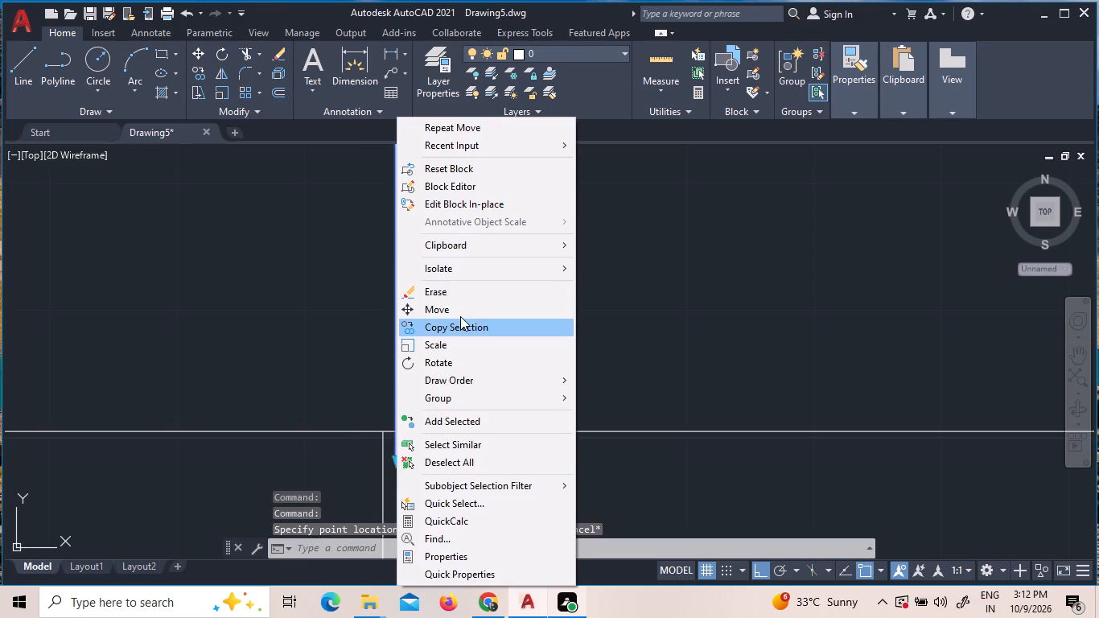
{"action": "left_click", "coordinate": [460, 316]}
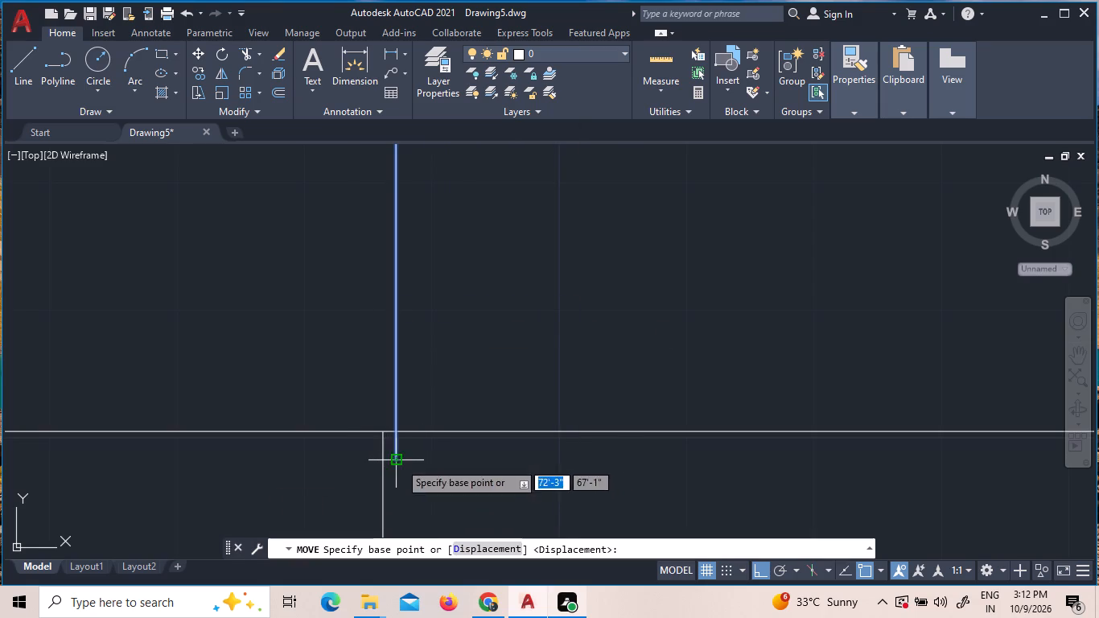
{"action": "left_click", "coordinate": [396, 462]}
{"action": "left_click", "coordinate": [385, 430]}
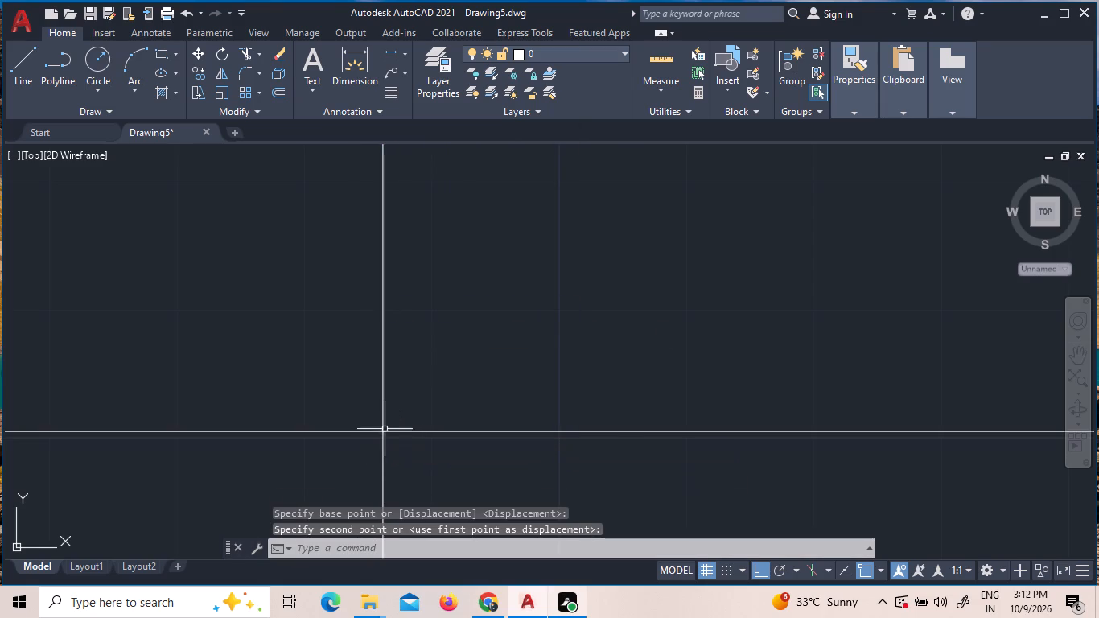
Draw a 9" vertical line from the lower end of the door's swing side to the third cross wall's lower face.
{"action": "scroll", "coordinate": [385, 429], "scroll_direction": "down", "scroll_amount": 8}
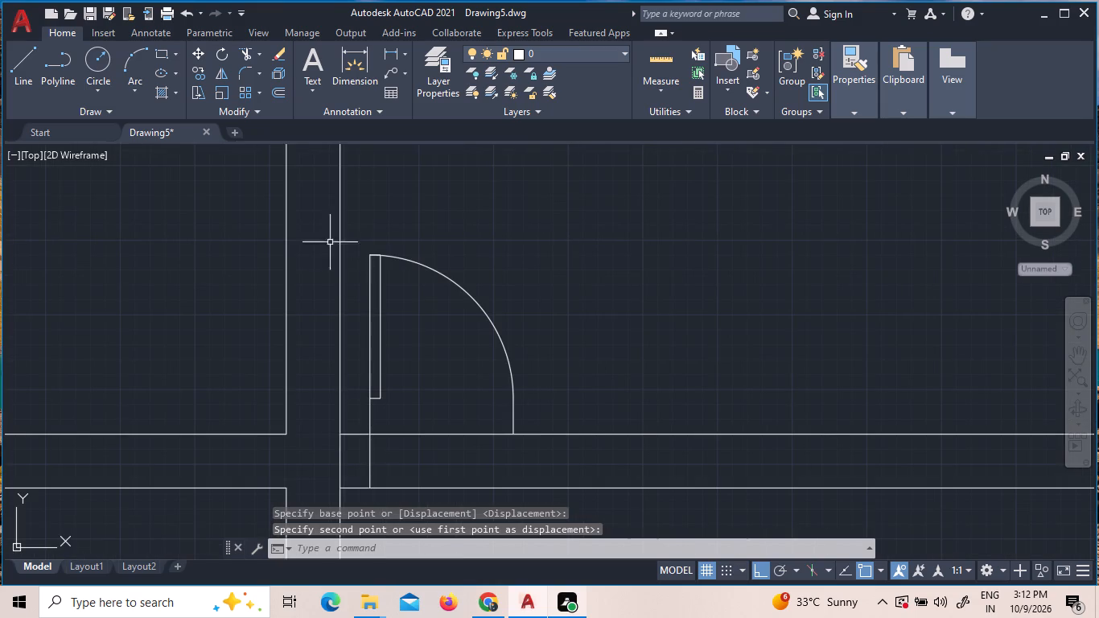
{"action": "left_click", "coordinate": [11, 60]}
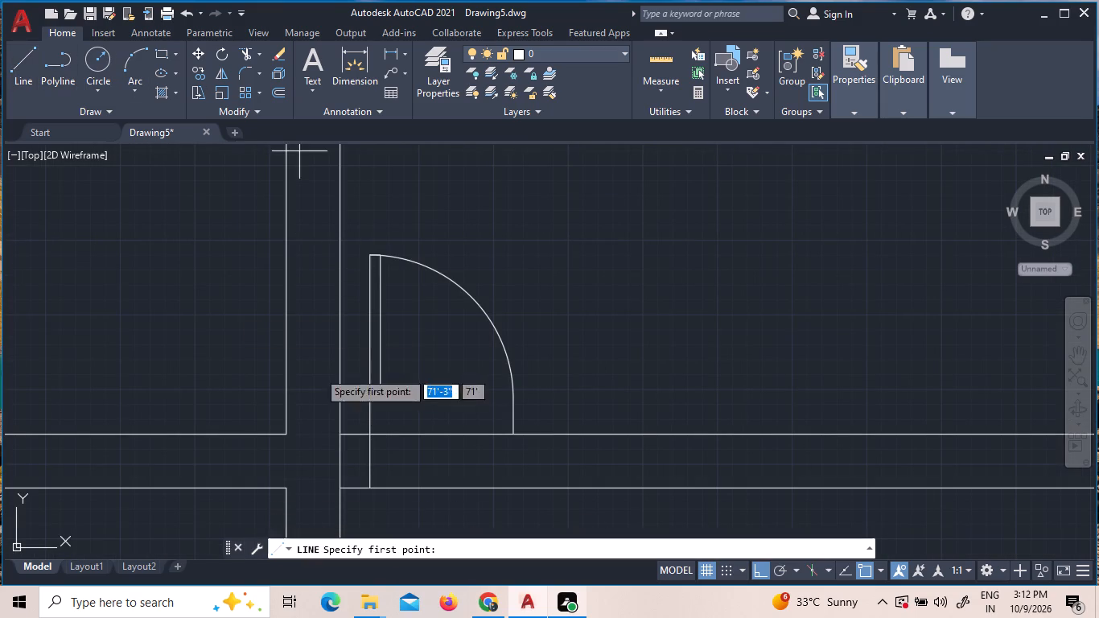
{"action": "left_click", "coordinate": [513, 433]}
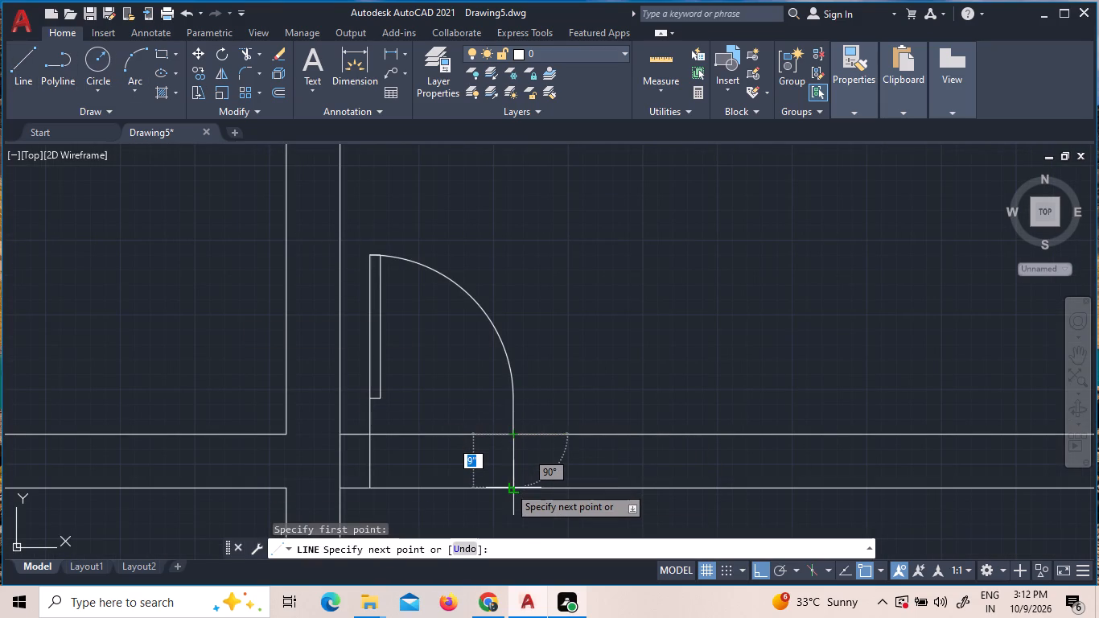
{"action": "left_click", "coordinate": [508, 486]}
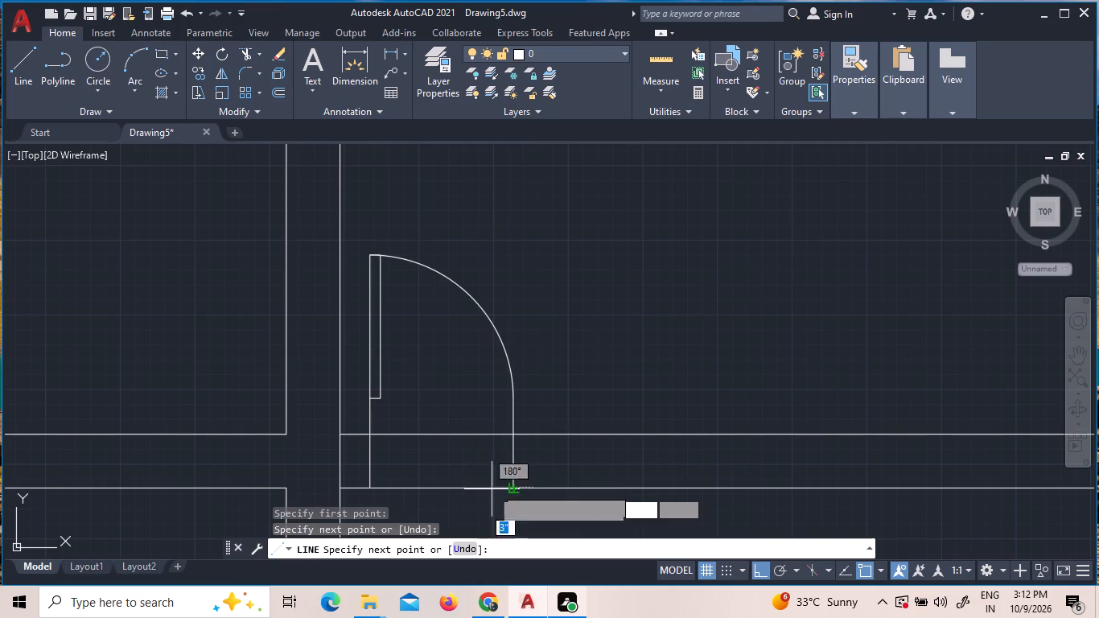
{"action": "key", "text": "Escape"}
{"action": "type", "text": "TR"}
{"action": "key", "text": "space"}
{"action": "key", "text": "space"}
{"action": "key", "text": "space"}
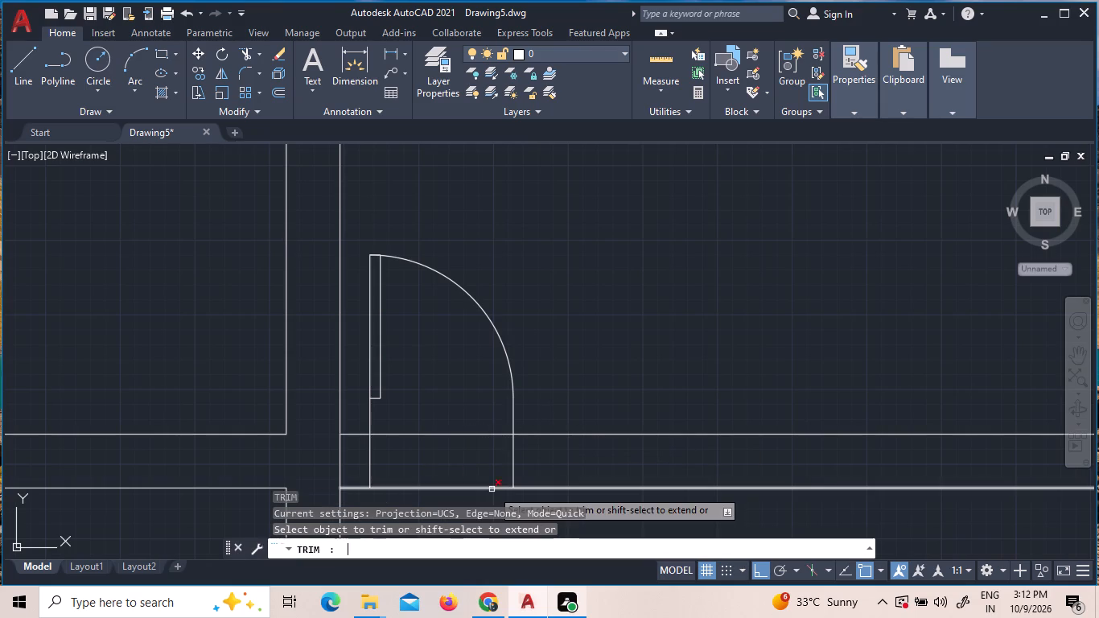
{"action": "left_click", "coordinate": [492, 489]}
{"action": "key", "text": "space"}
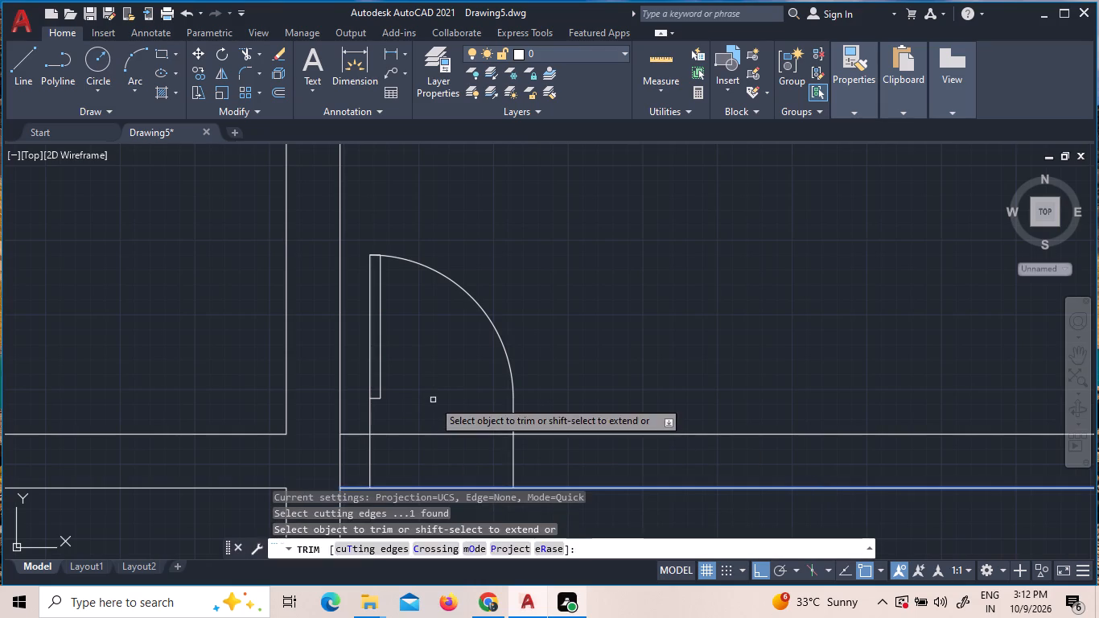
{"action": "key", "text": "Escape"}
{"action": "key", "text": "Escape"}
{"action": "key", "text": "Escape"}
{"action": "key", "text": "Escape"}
Trim both cross wall faces across the third room's door opening, and the partition wall line between those faces.
{"action": "key", "text": "t"}
{"action": "key", "text": "r"}
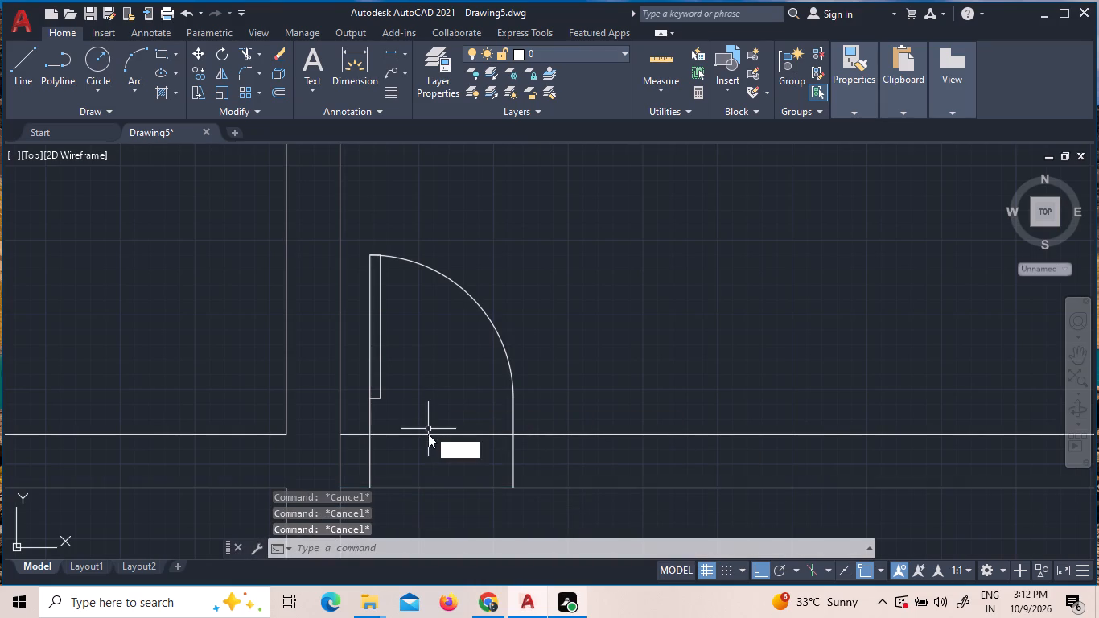
{"action": "key", "text": "space"}
{"action": "key", "text": "space"}
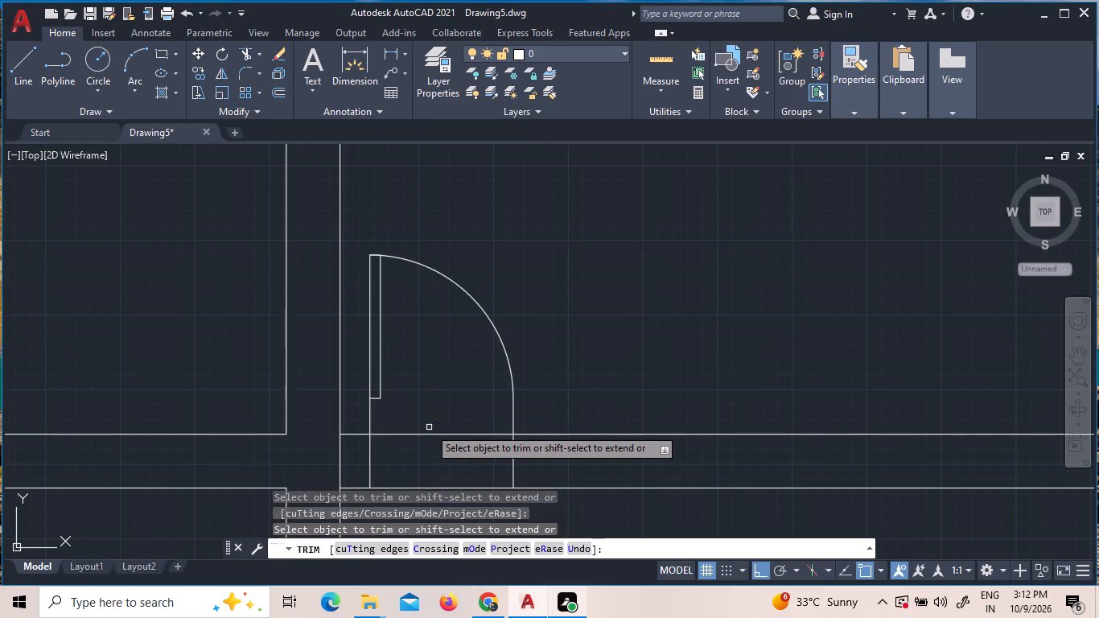
{"action": "left_click", "coordinate": [429, 427]}
{"action": "left_click", "coordinate": [439, 505]}
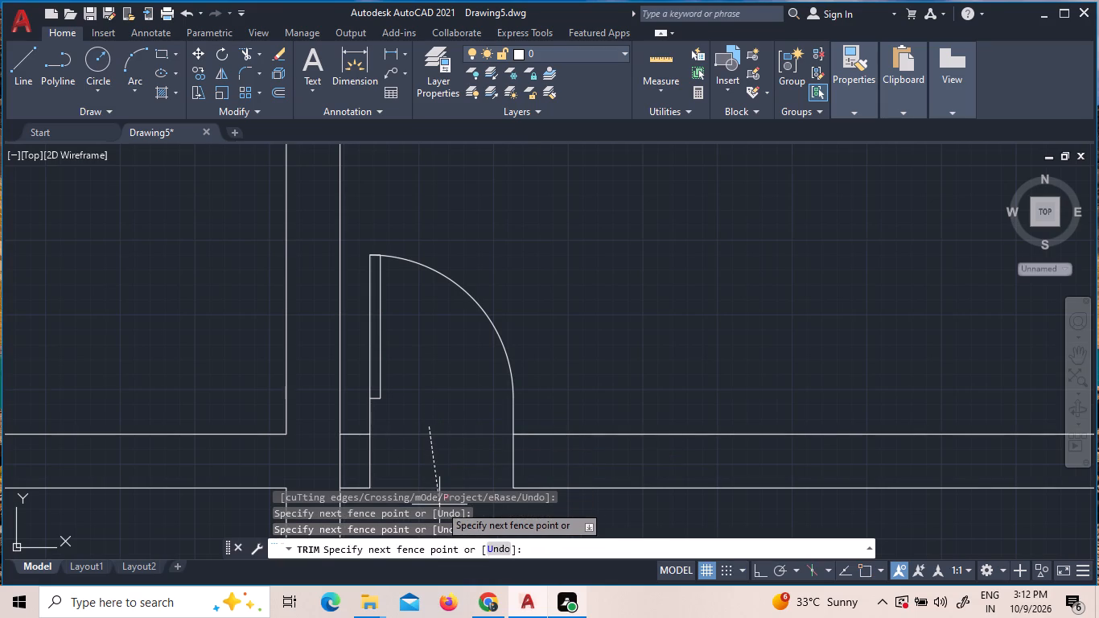
{"action": "left_click", "coordinate": [340, 456]}
{"action": "scroll", "coordinate": [731, 258], "scroll_direction": "down", "scroll_amount": 3}
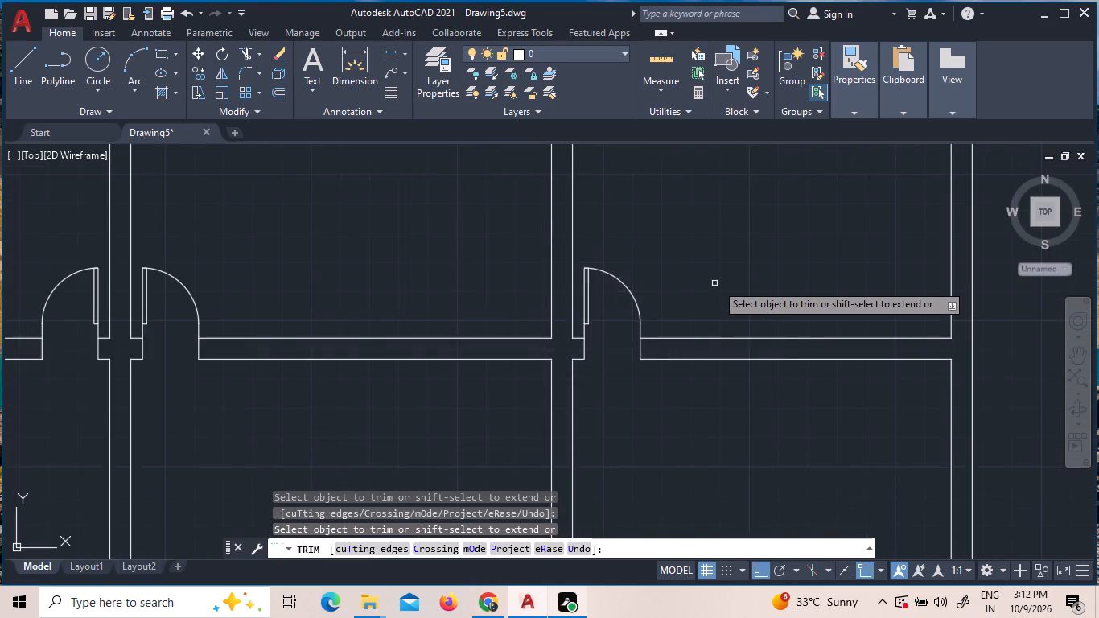
{"action": "scroll", "coordinate": [730, 296], "scroll_direction": "down", "scroll_amount": 1}
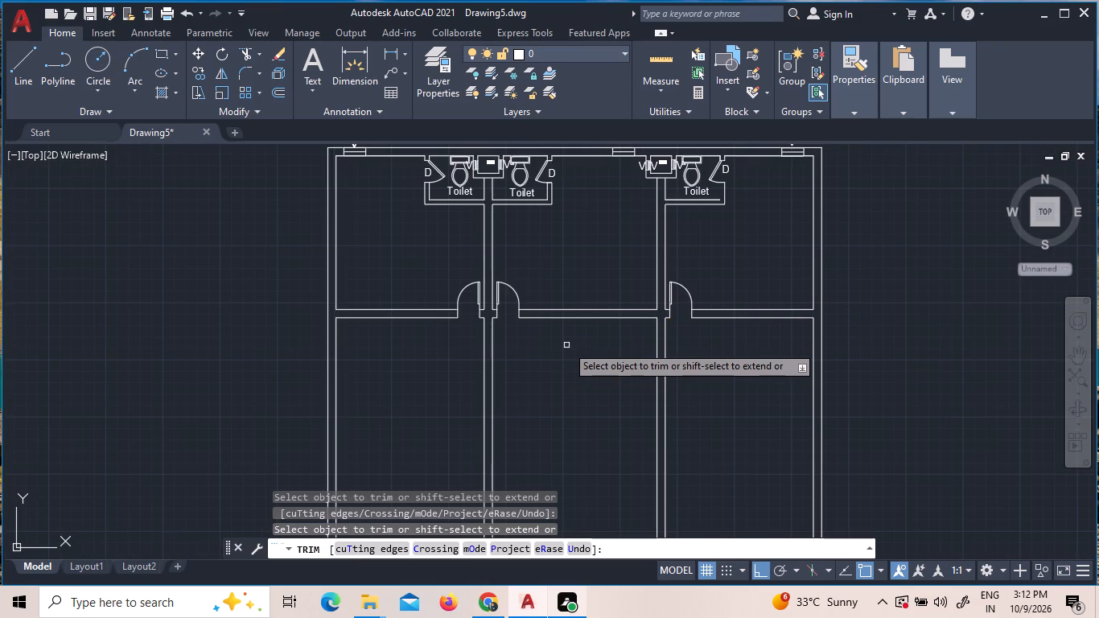
{"action": "key", "text": "Escape"}
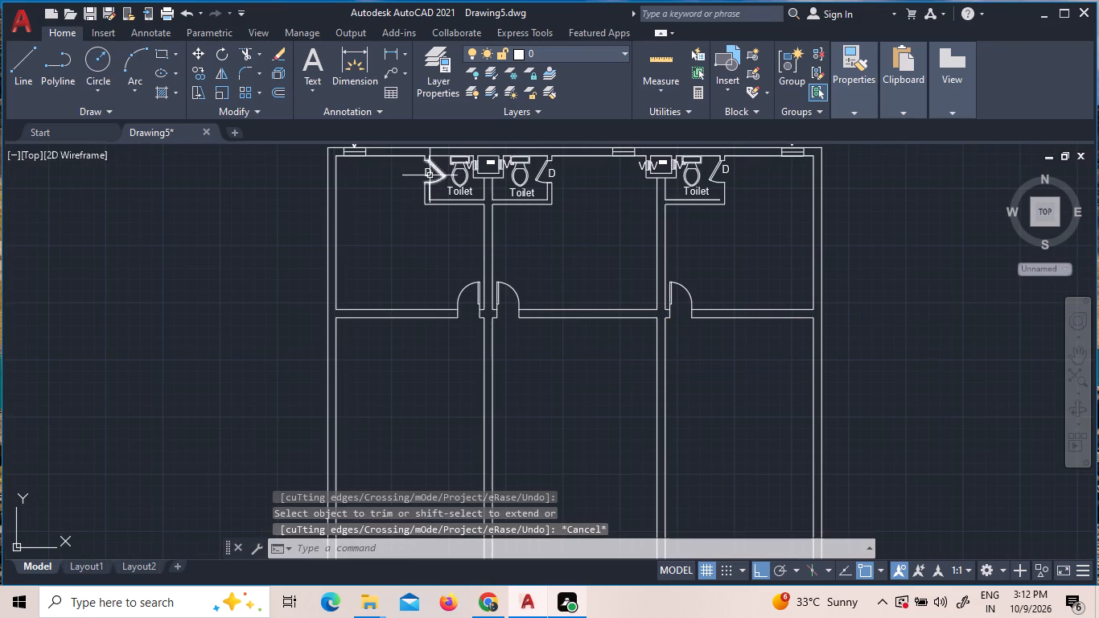
Copy the first toilet's "D" door label to the three door openings in the cross walls below.
{"action": "left_click", "coordinate": [426, 176]}
{"action": "right_click", "coordinate": [426, 176]}
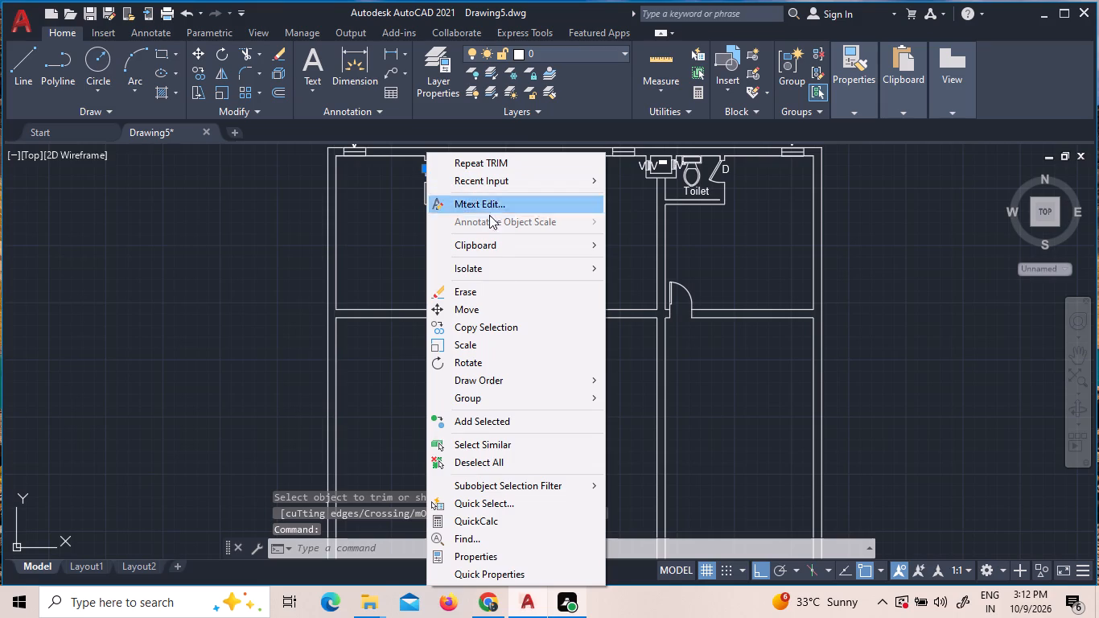
{"action": "left_click", "coordinate": [490, 326]}
{"action": "left_click", "coordinate": [488, 311]}
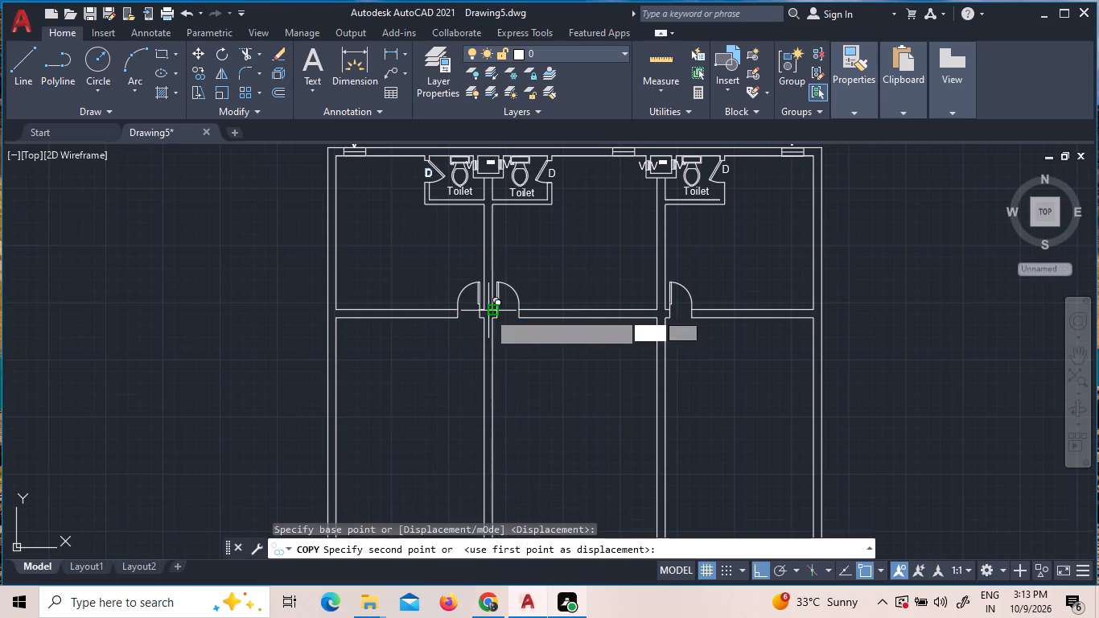
{"action": "key", "text": "F8"}
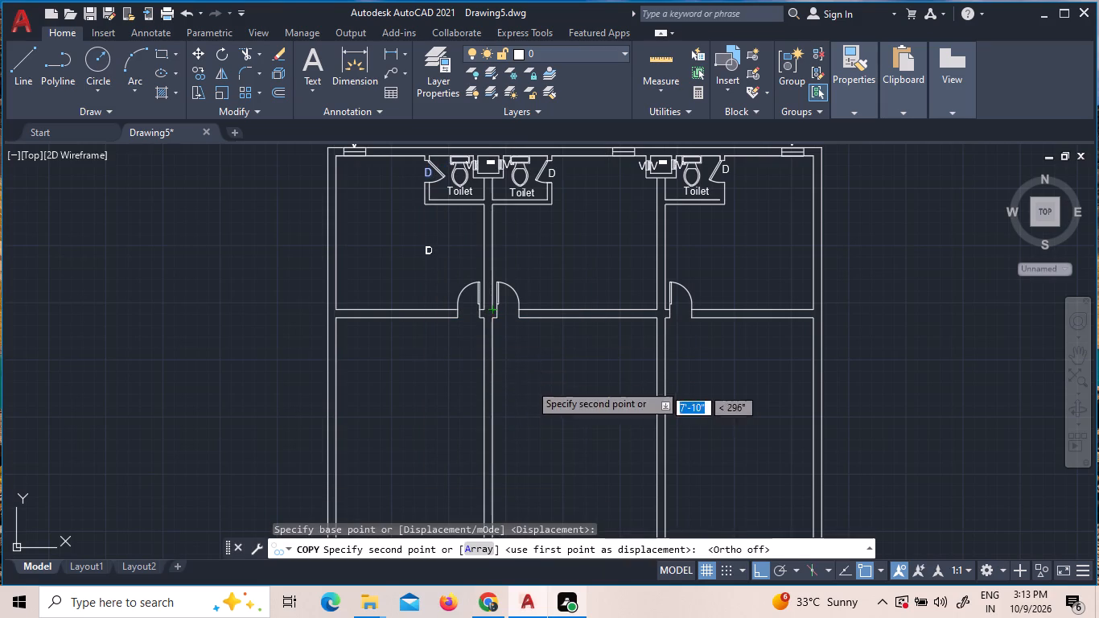
{"action": "left_click", "coordinate": [533, 446]}
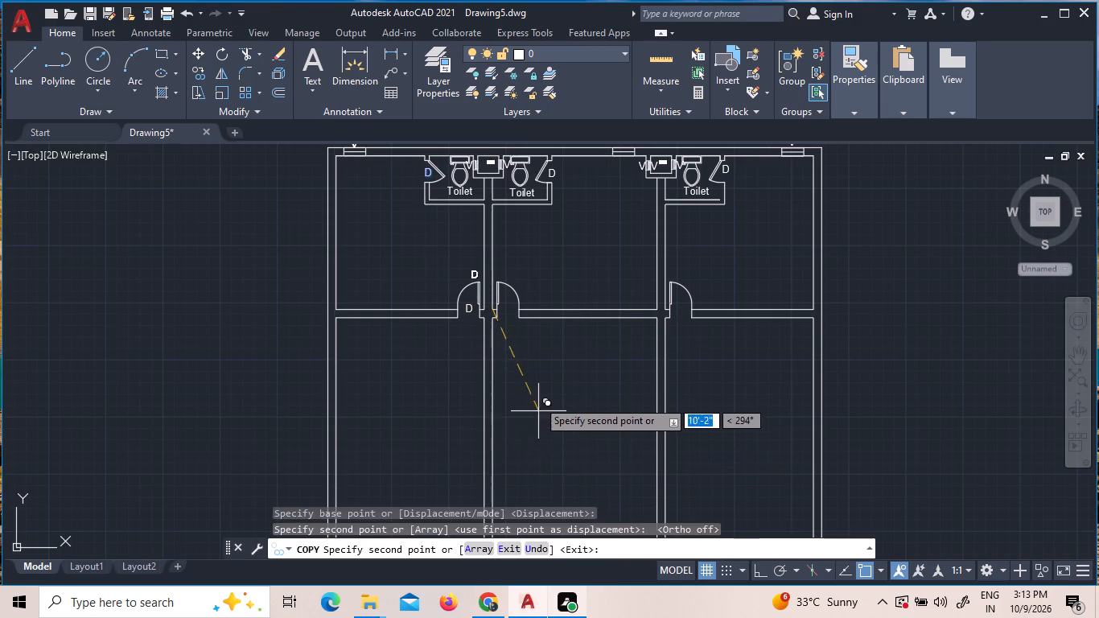
{"action": "left_click", "coordinate": [574, 447]}
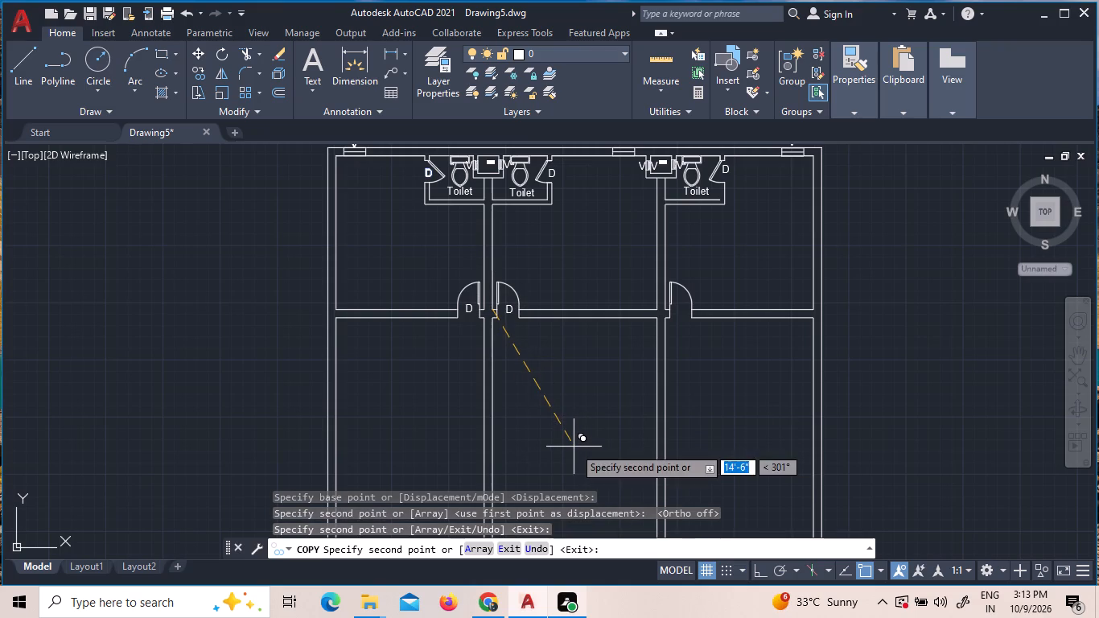
{"action": "left_click", "coordinate": [744, 453]}
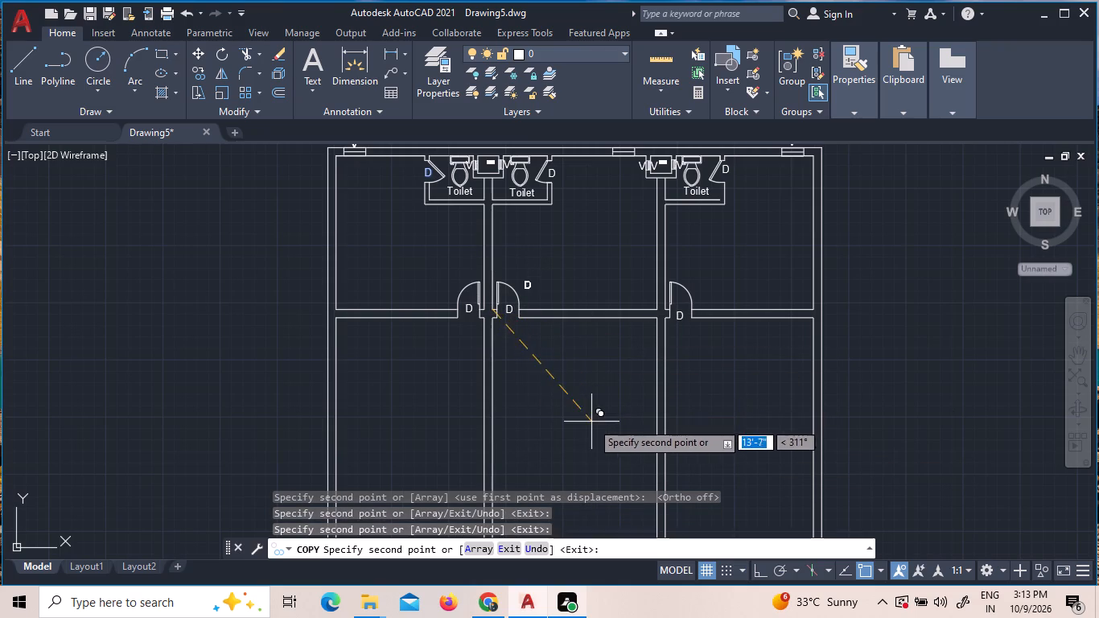
{"action": "key", "text": "Escape"}
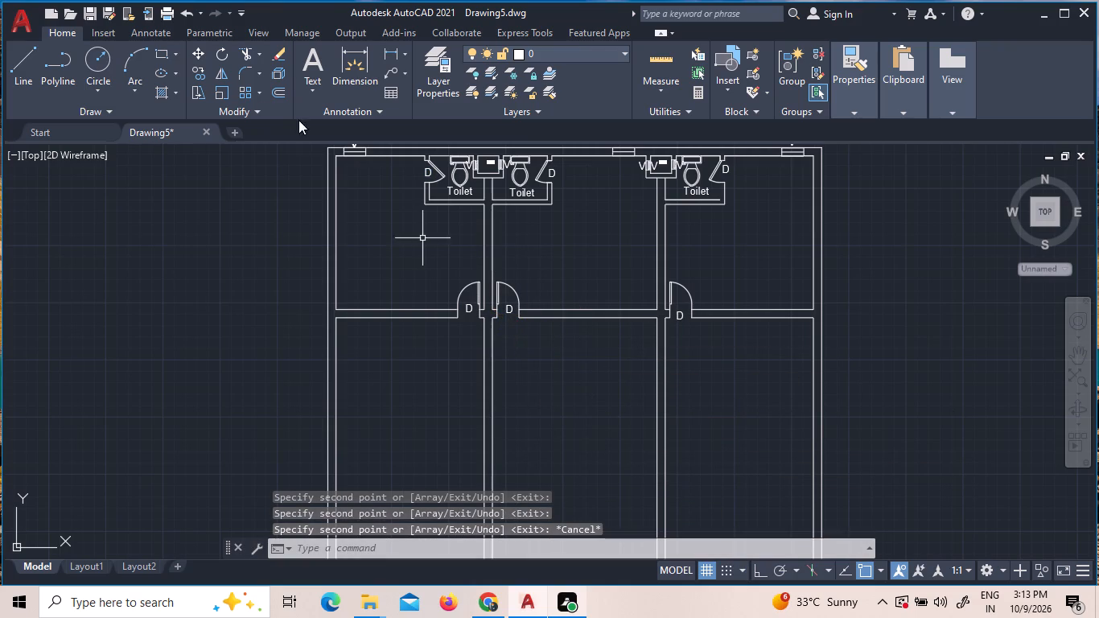
Add the multiline text "BEDROOM" with a height of 8" in the first room, below its toilet.
{"action": "left_click", "coordinate": [320, 83]}
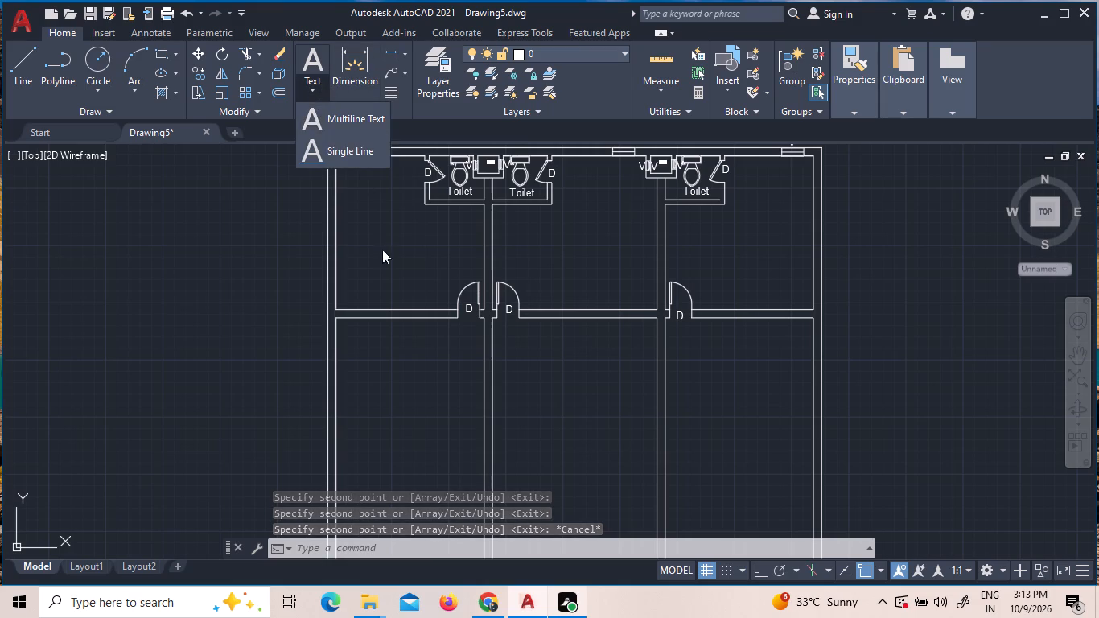
{"action": "left_click", "coordinate": [310, 61]}
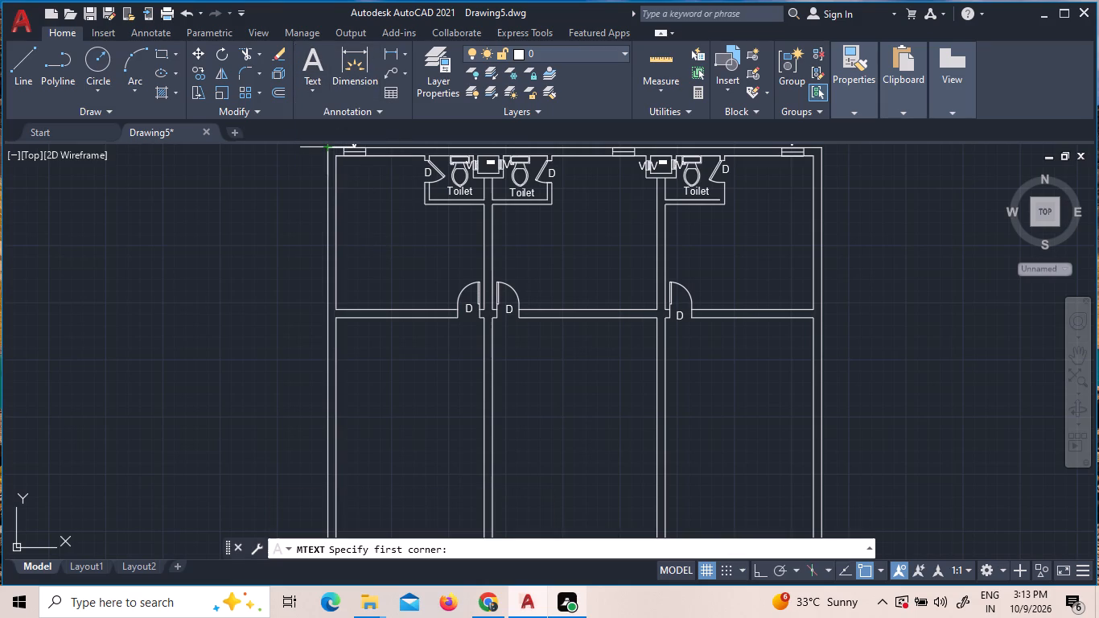
{"action": "left_click", "coordinate": [359, 220]}
{"action": "left_click", "coordinate": [408, 248]}
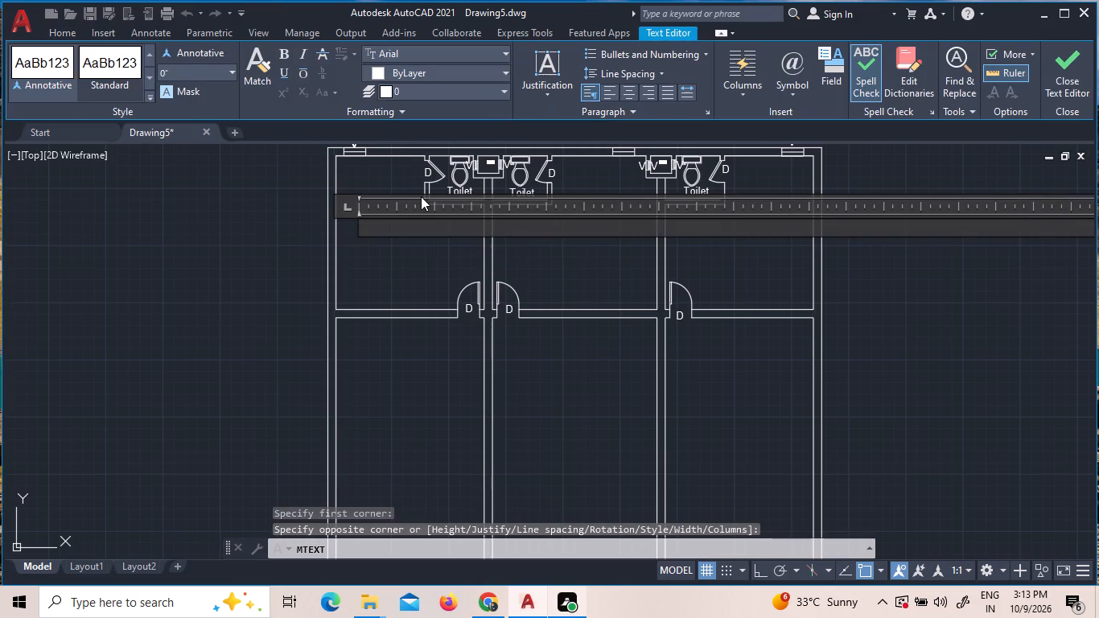
{"action": "type", "text": "BED"}
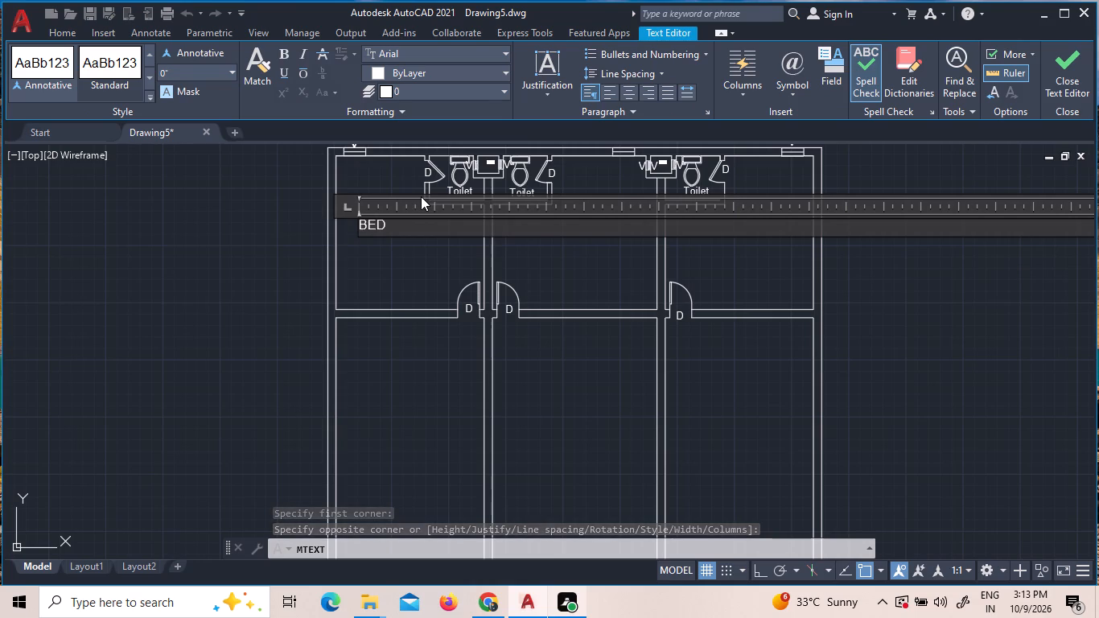
{"action": "type", "text": "ROO"}
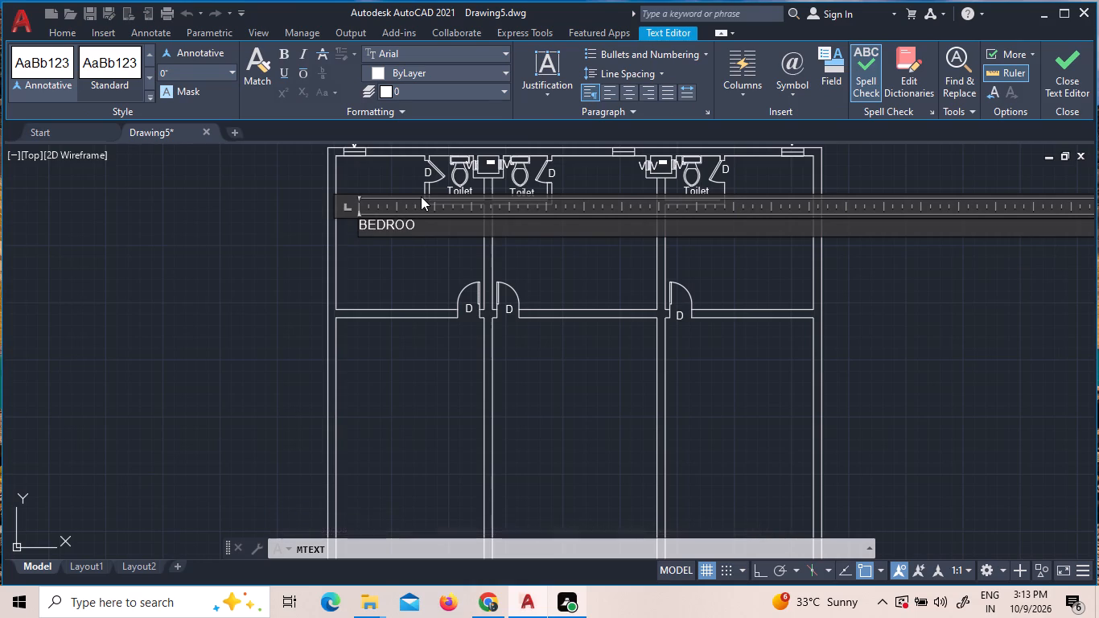
{"action": "key", "text": "m"}
{"action": "left_click_drag", "start_coordinate": [454, 219], "coordinate": [340, 225]}
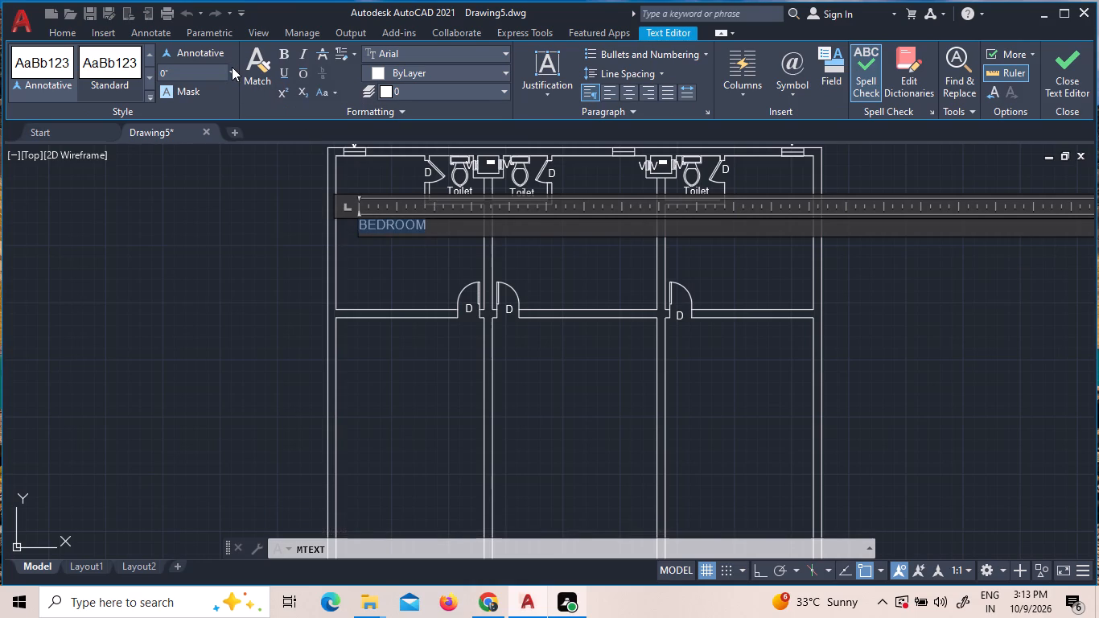
{"action": "left_click", "coordinate": [232, 67]}
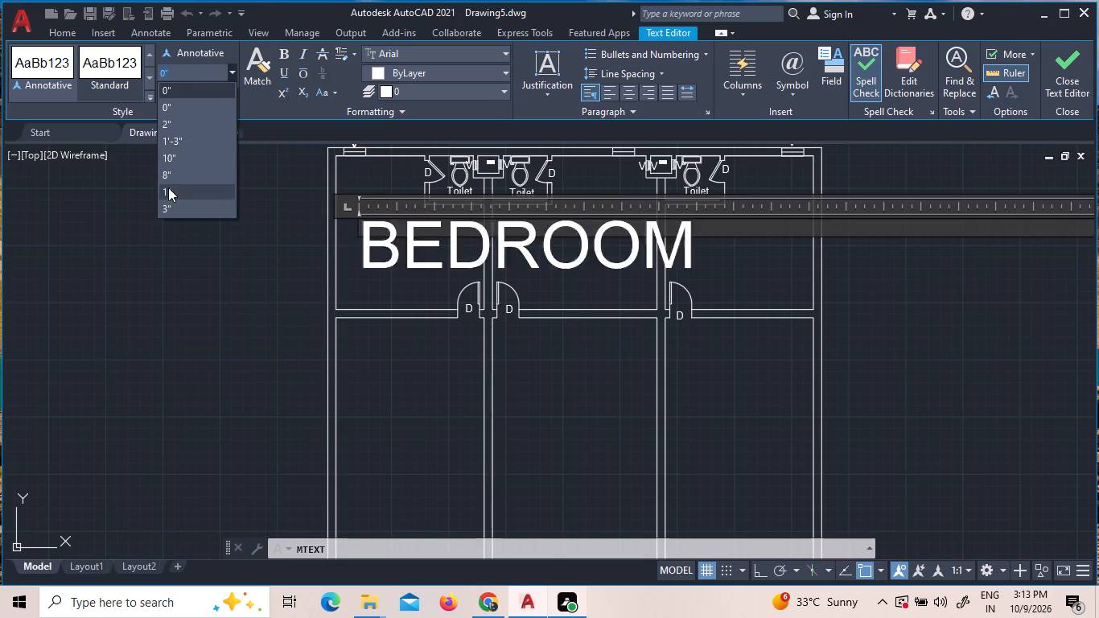
{"action": "left_click", "coordinate": [167, 173]}
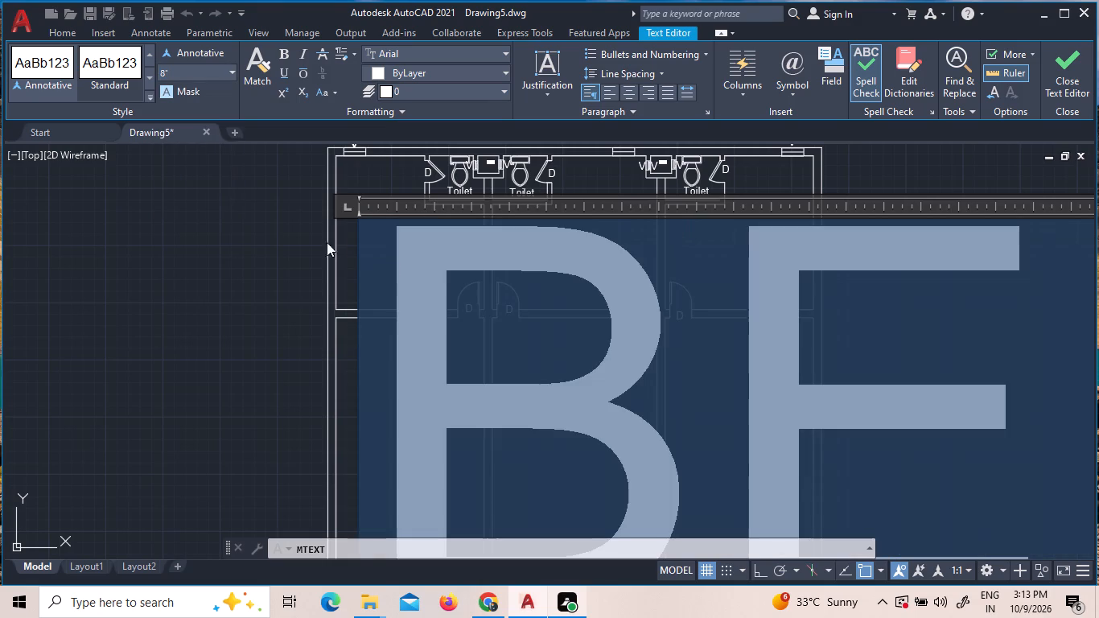
{"action": "left_click", "coordinate": [351, 253]}
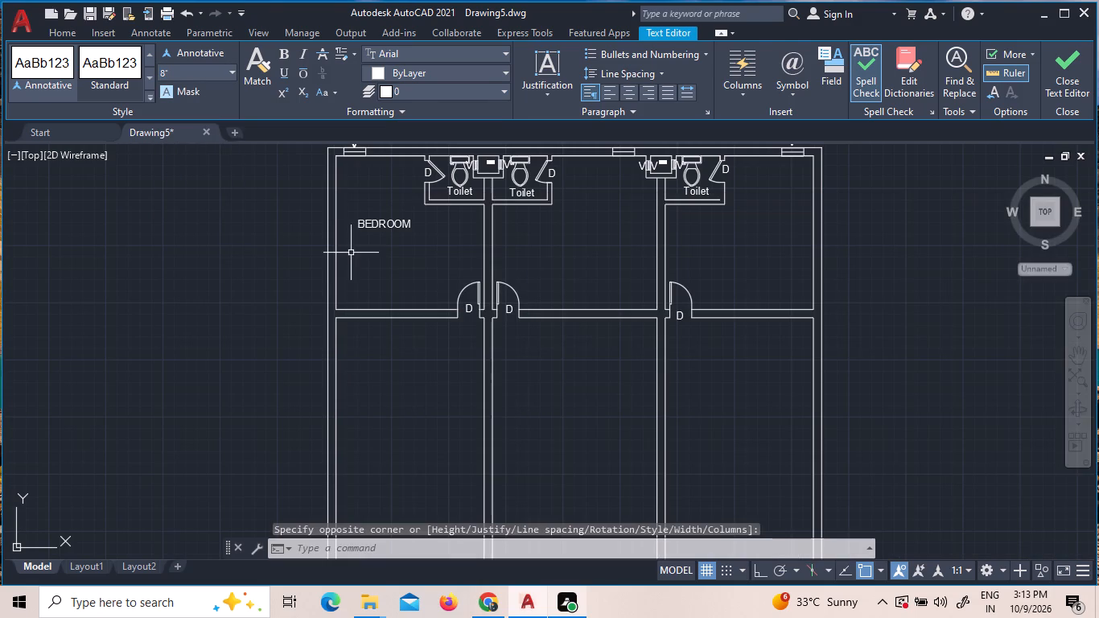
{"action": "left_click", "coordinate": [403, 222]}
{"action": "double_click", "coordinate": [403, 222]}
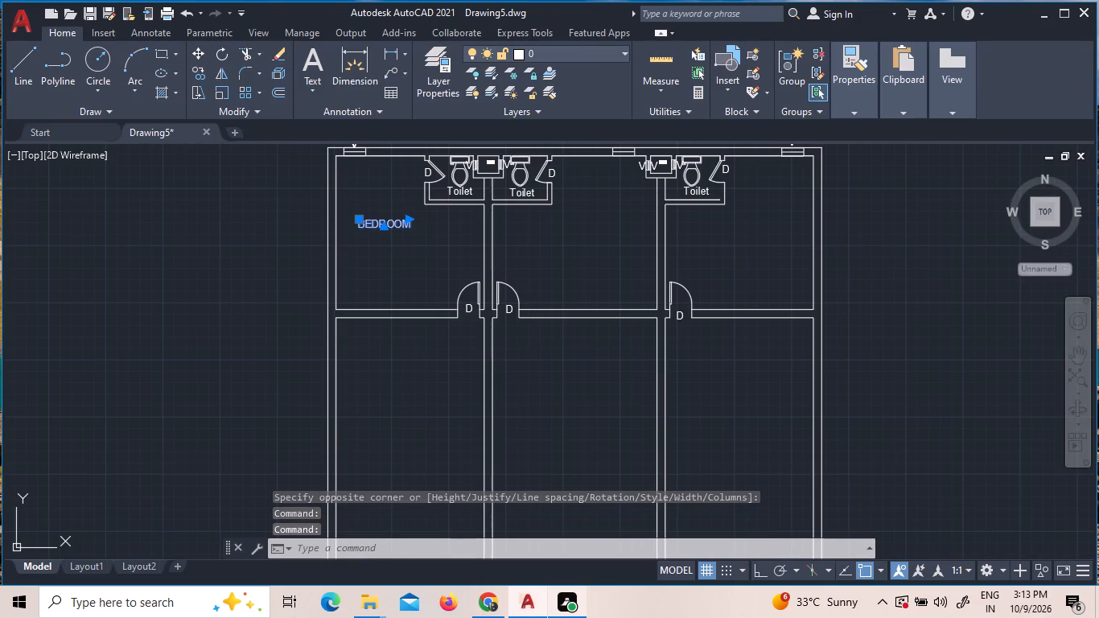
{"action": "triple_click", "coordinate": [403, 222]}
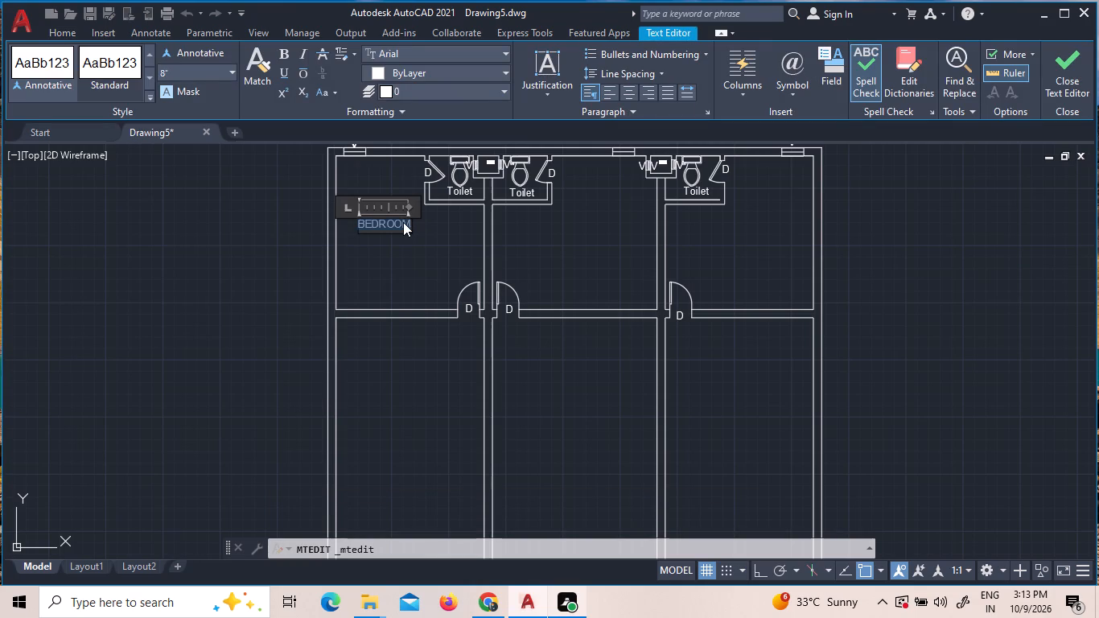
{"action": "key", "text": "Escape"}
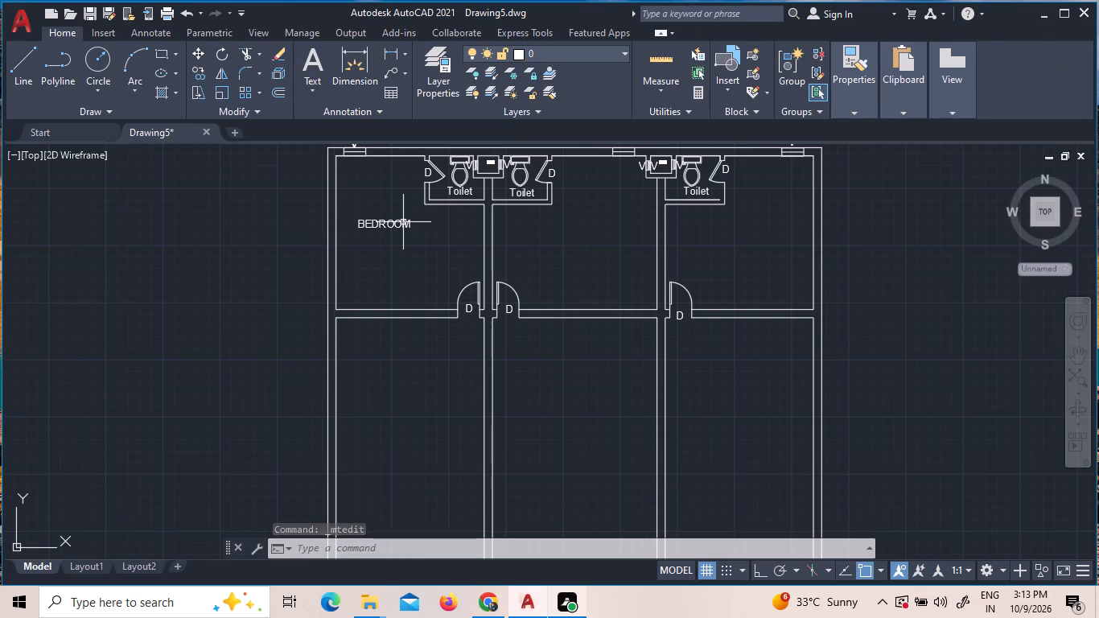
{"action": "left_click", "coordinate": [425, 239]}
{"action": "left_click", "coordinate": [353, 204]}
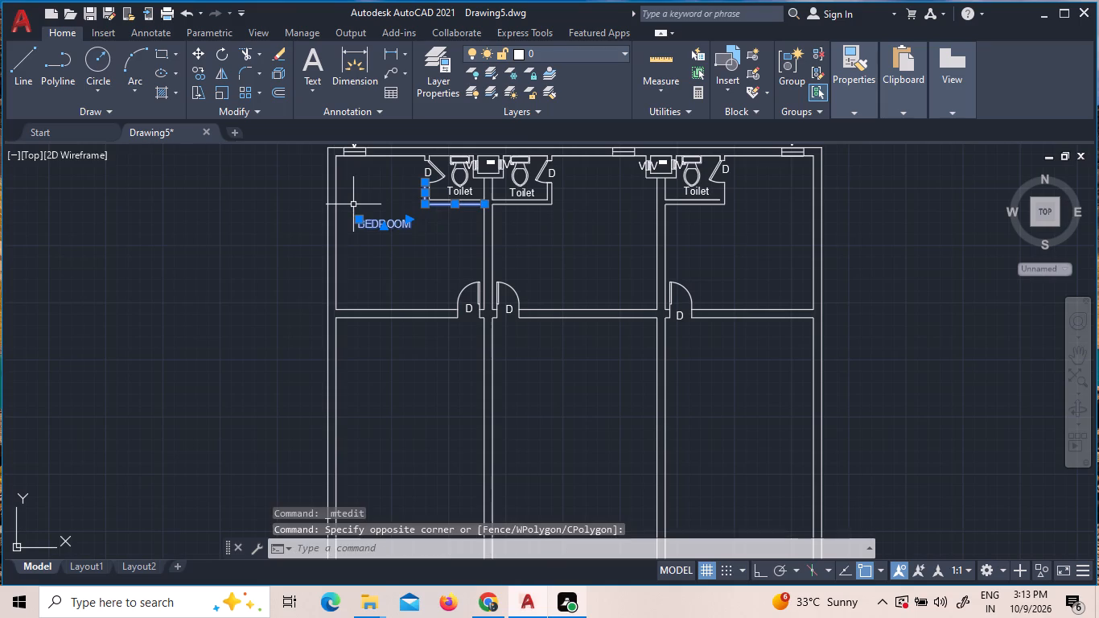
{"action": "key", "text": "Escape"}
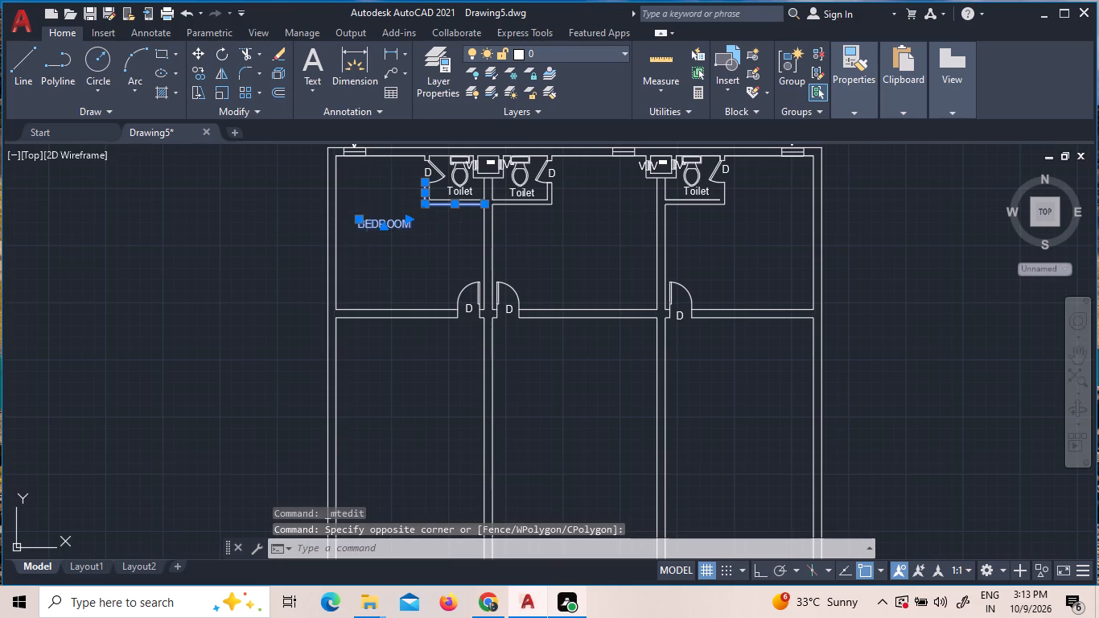
Copy the "BEDROOM" label horizontally into the second and third rooms.
{"action": "left_click", "coordinate": [385, 225]}
{"action": "right_click", "coordinate": [385, 225]}
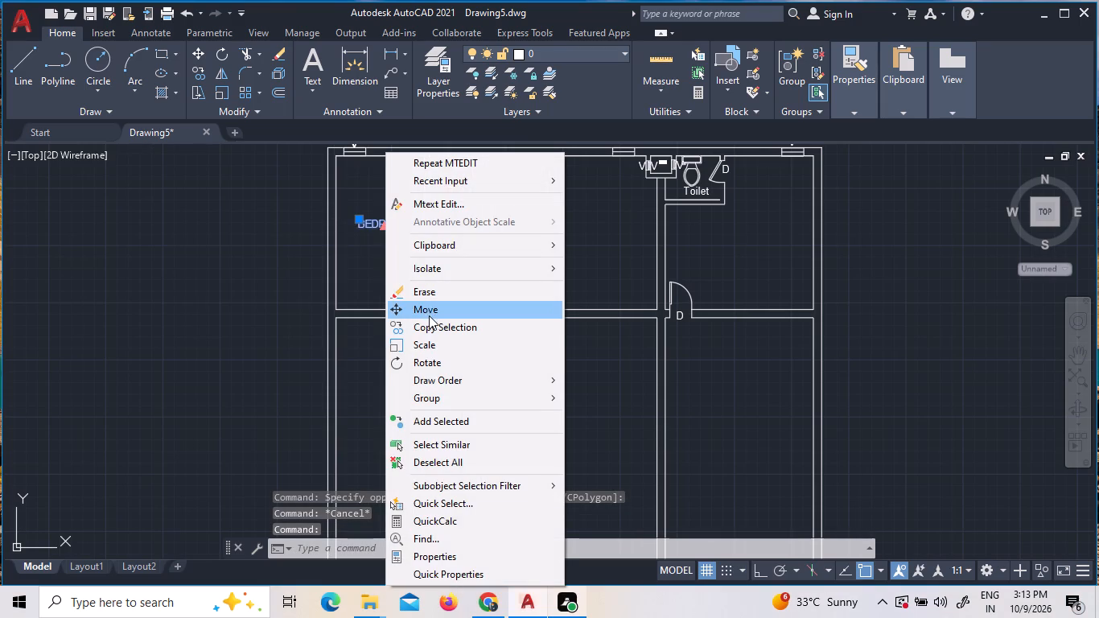
{"action": "left_click", "coordinate": [432, 327]}
{"action": "left_click", "coordinate": [418, 302]}
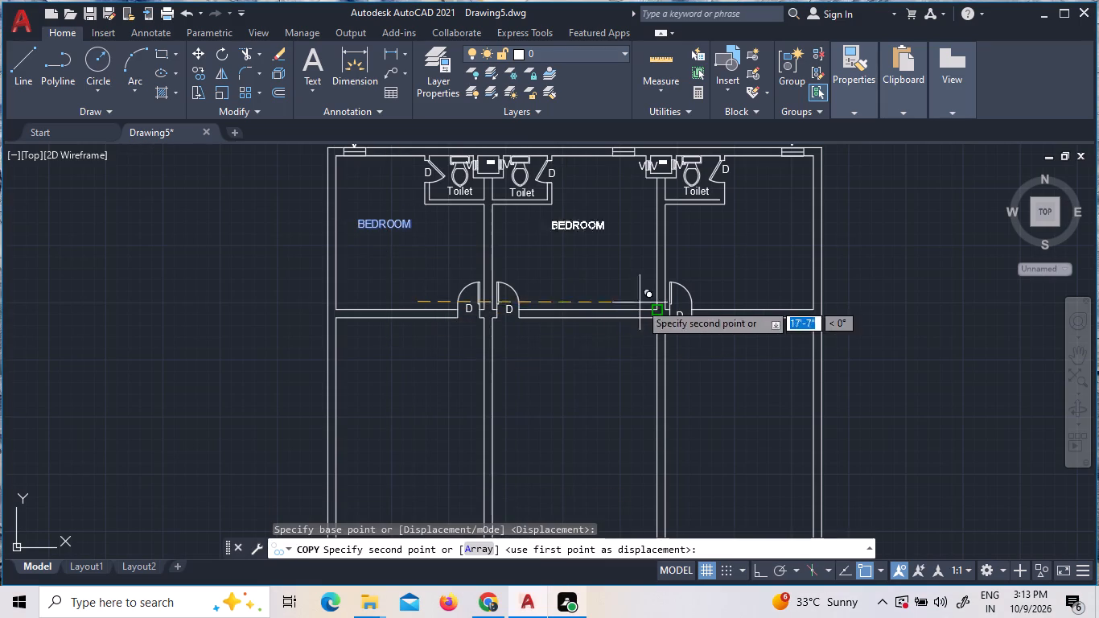
{"action": "left_click", "coordinate": [609, 304]}
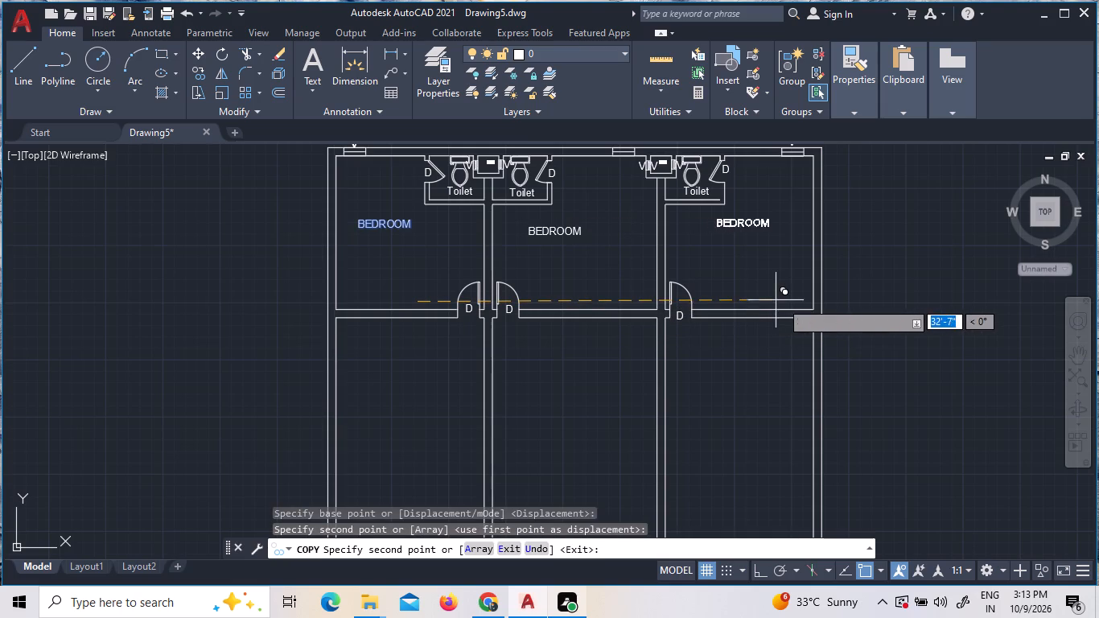
{"action": "left_click", "coordinate": [773, 304]}
{"action": "key", "text": "Escape"}
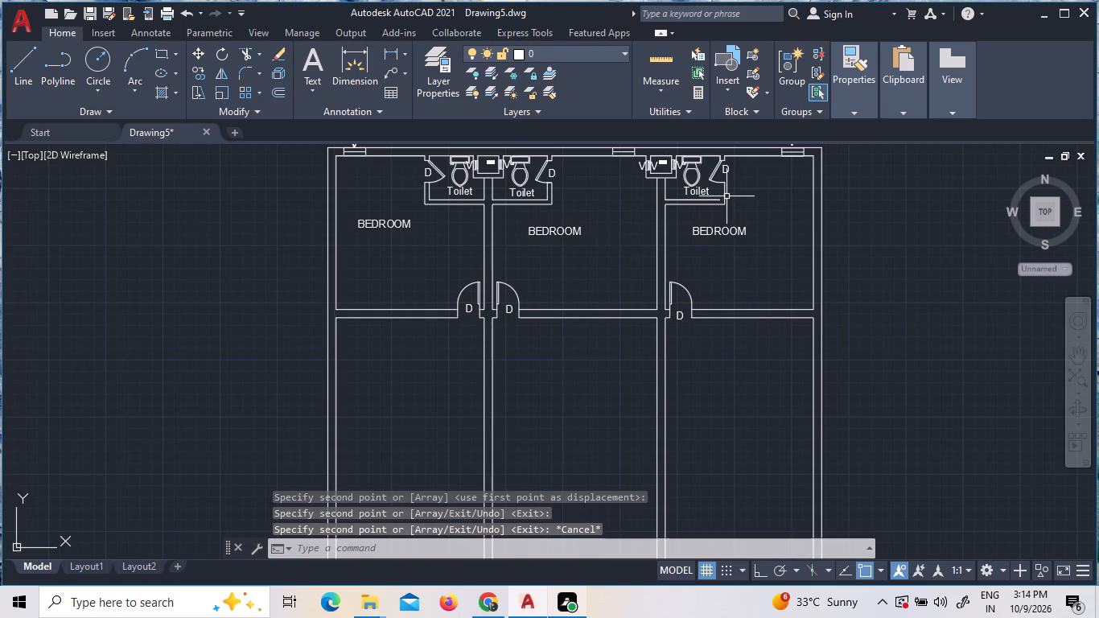
Draw a vertical line about 1'-7" long from the third toilet's inner lower wall line up to its door, closing the inner corner.
{"action": "scroll", "coordinate": [726, 196], "scroll_direction": "up", "scroll_amount": 2}
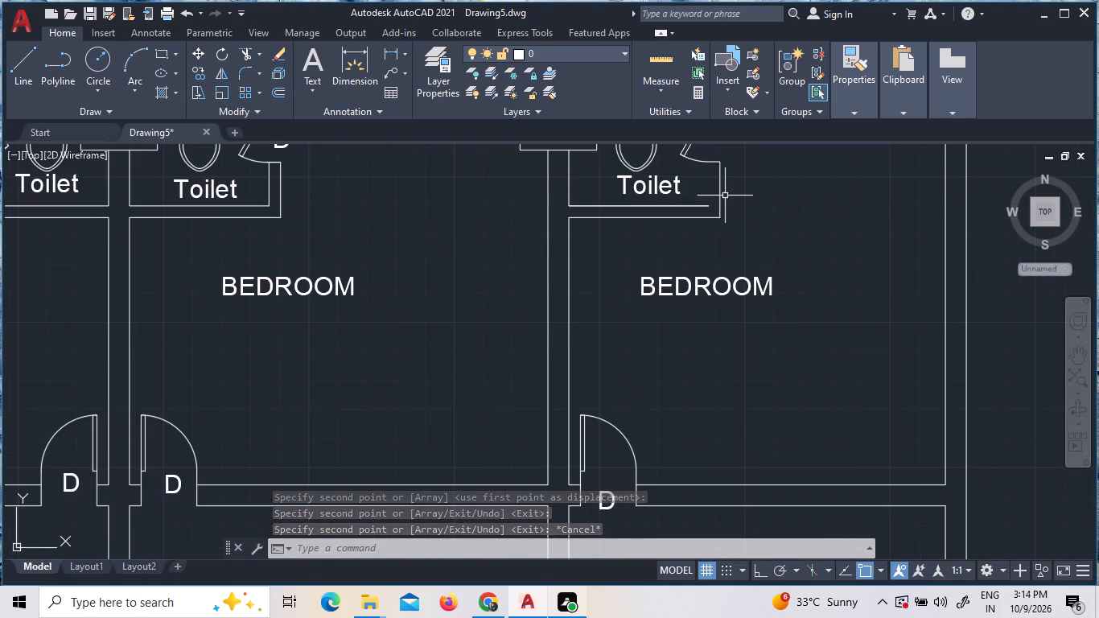
{"action": "scroll", "coordinate": [718, 245], "scroll_direction": "down", "scroll_amount": 2}
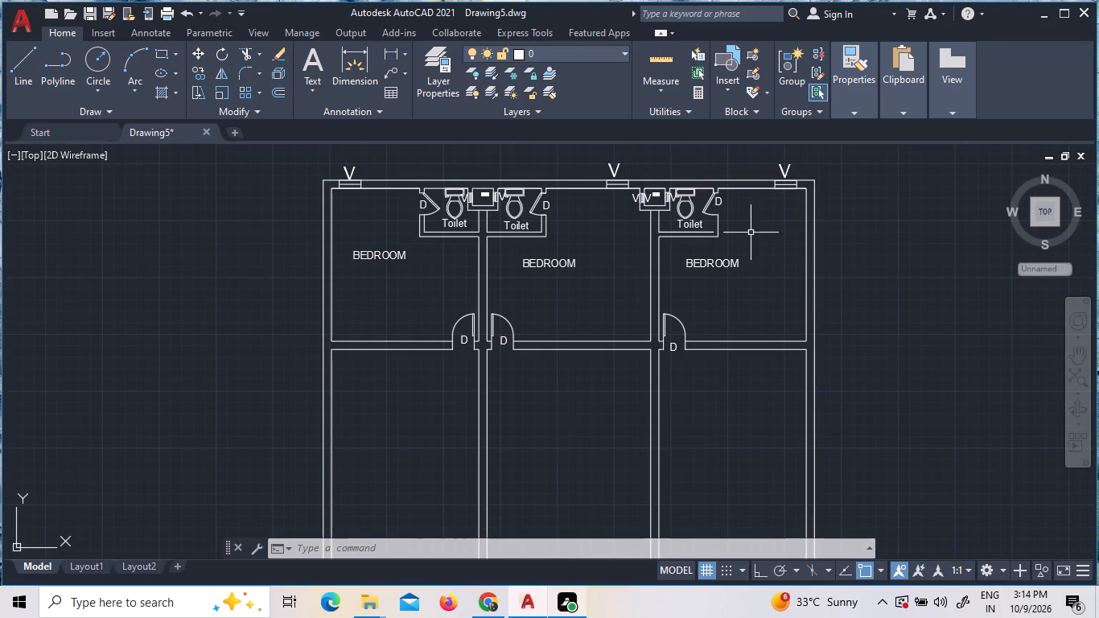
{"action": "scroll", "coordinate": [720, 226], "scroll_direction": "up", "scroll_amount": 2}
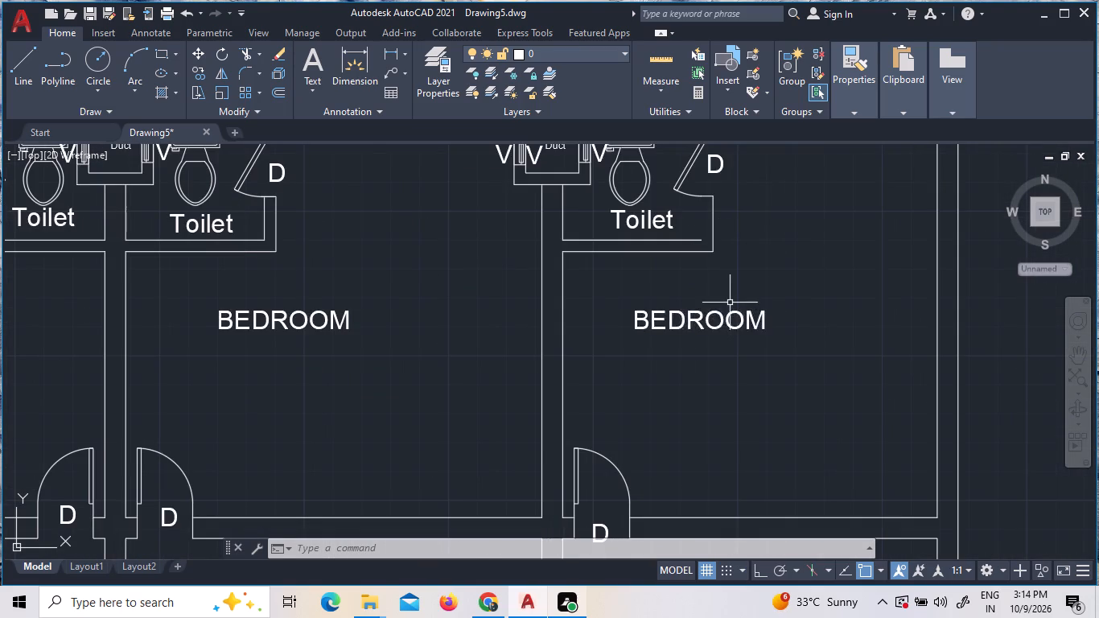
{"action": "scroll", "coordinate": [730, 301], "scroll_direction": "down", "scroll_amount": 1}
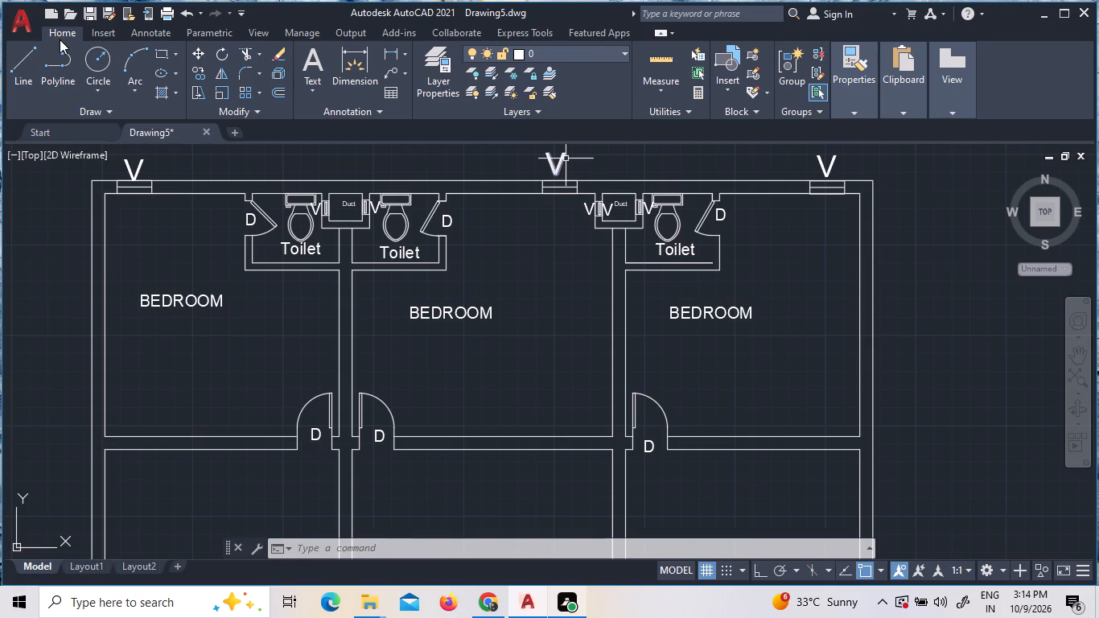
{"action": "left_click", "coordinate": [27, 57]}
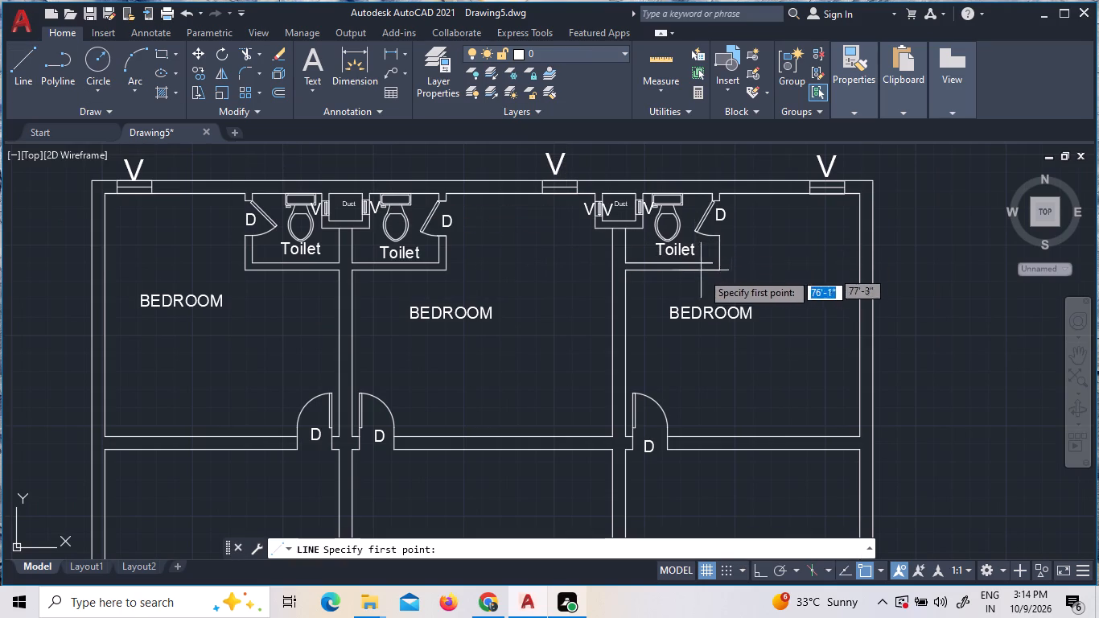
{"action": "left_click", "coordinate": [710, 265]}
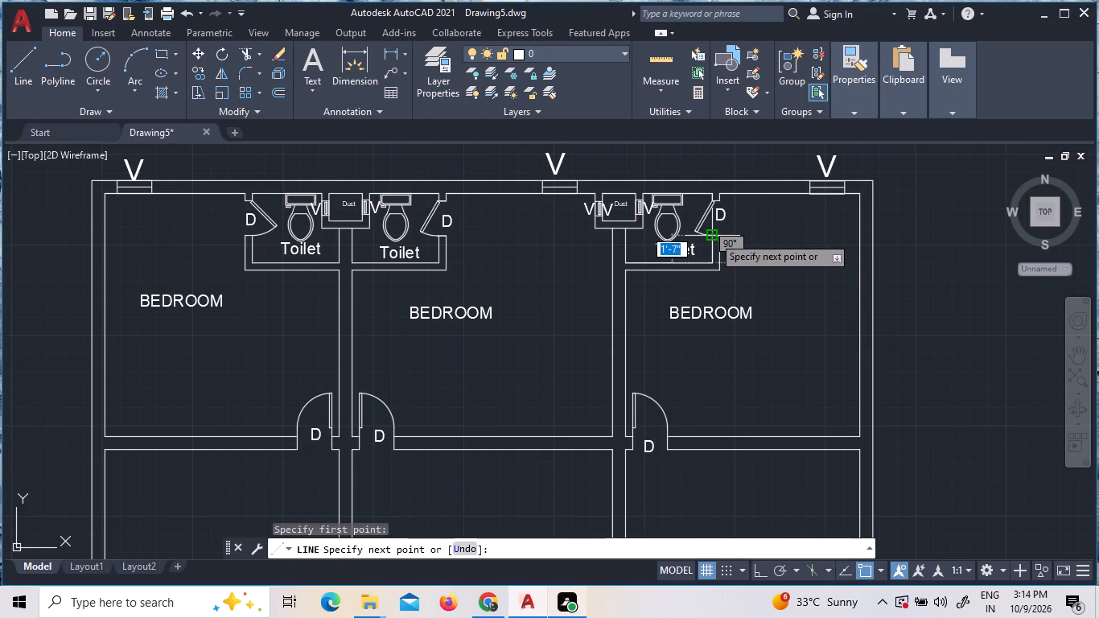
{"action": "left_click", "coordinate": [713, 236]}
{"action": "key", "text": "Escape"}
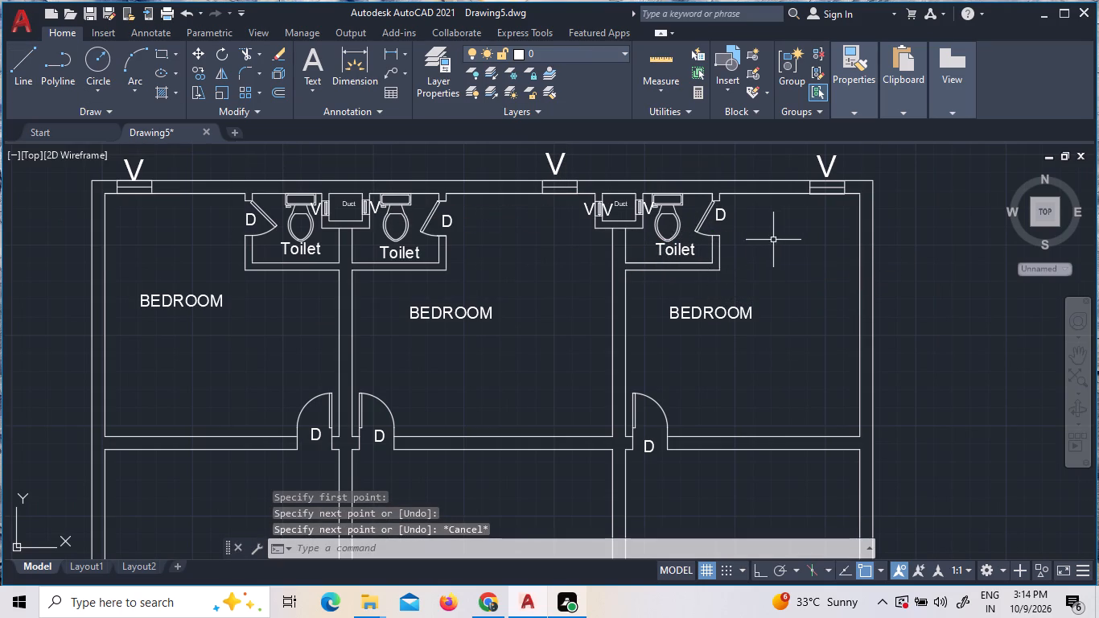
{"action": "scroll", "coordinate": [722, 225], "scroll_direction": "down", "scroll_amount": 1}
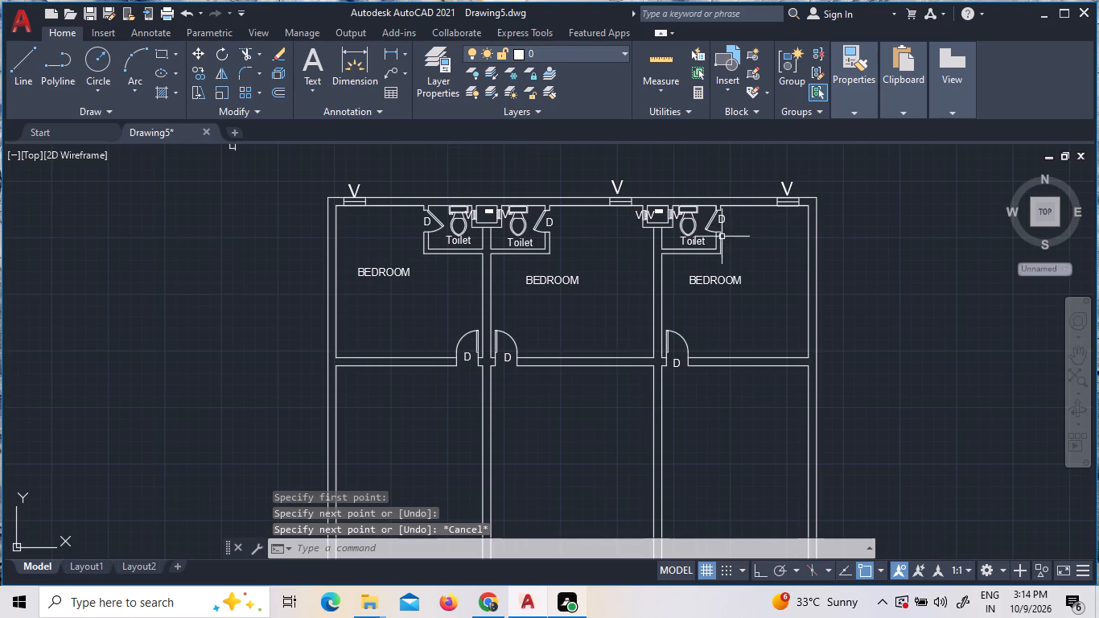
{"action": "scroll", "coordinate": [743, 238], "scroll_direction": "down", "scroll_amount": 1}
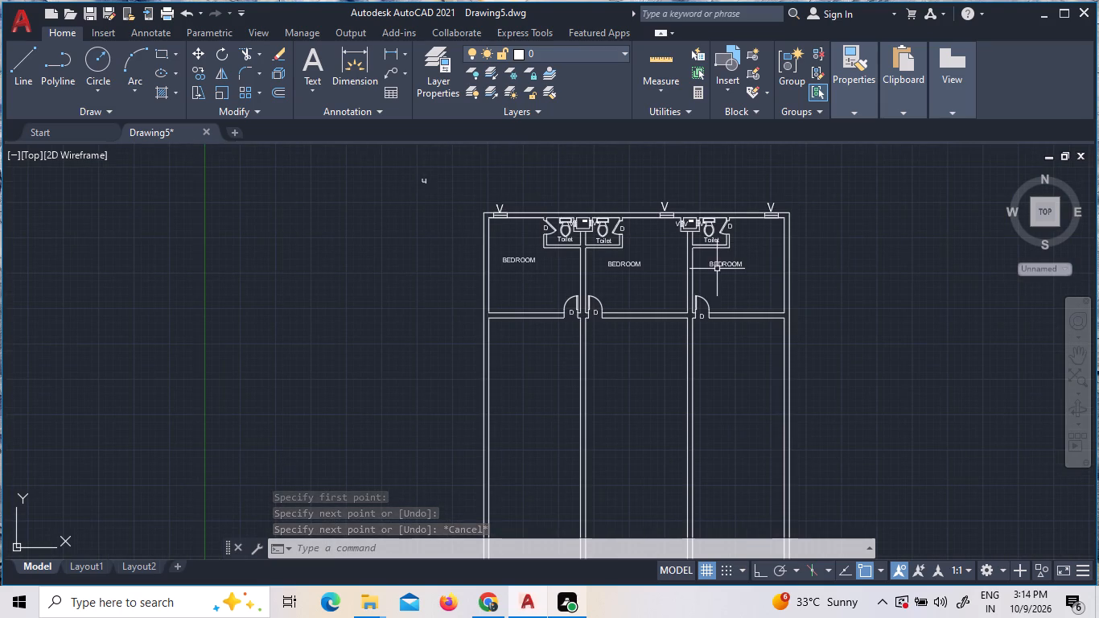
Add a vertical linear dimension along the first bedroom's inner depth, from its upper inner corner to the cross wall, placed outside the outer wall.
{"action": "middle_click_drag", "start_coordinate": [717, 269], "coordinate": [682, 220]}
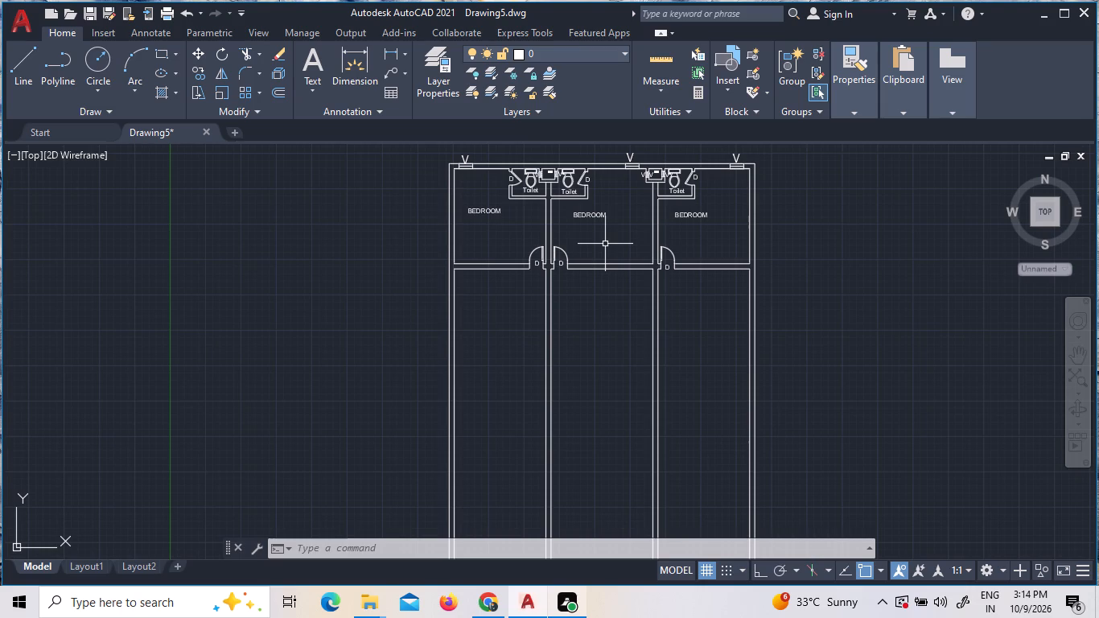
{"action": "left_click", "coordinate": [394, 48]}
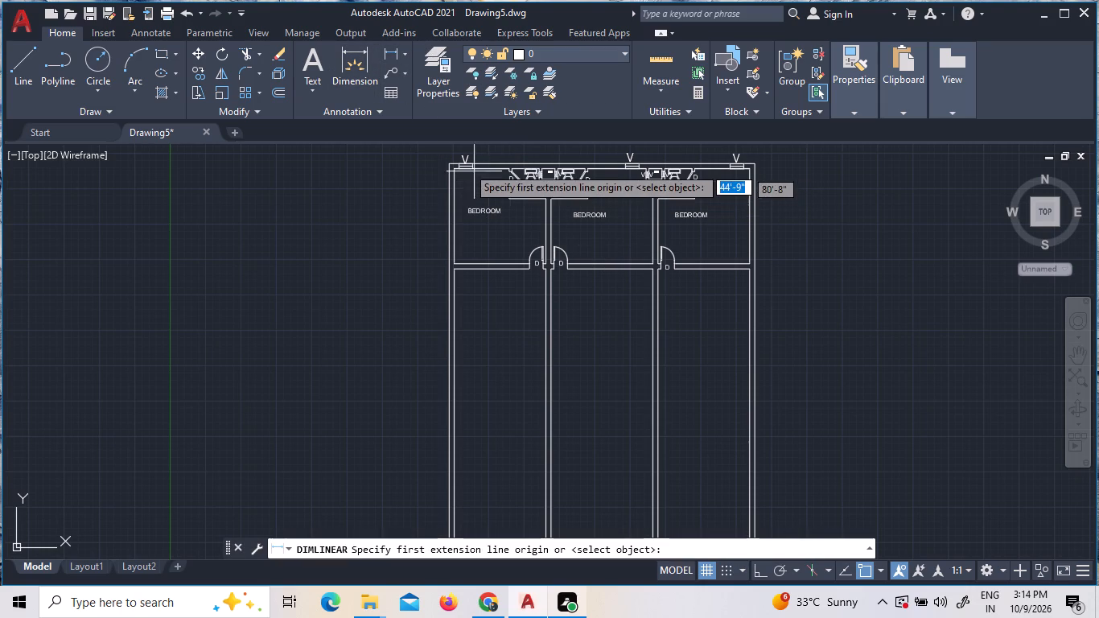
{"action": "left_click", "coordinate": [455, 170]}
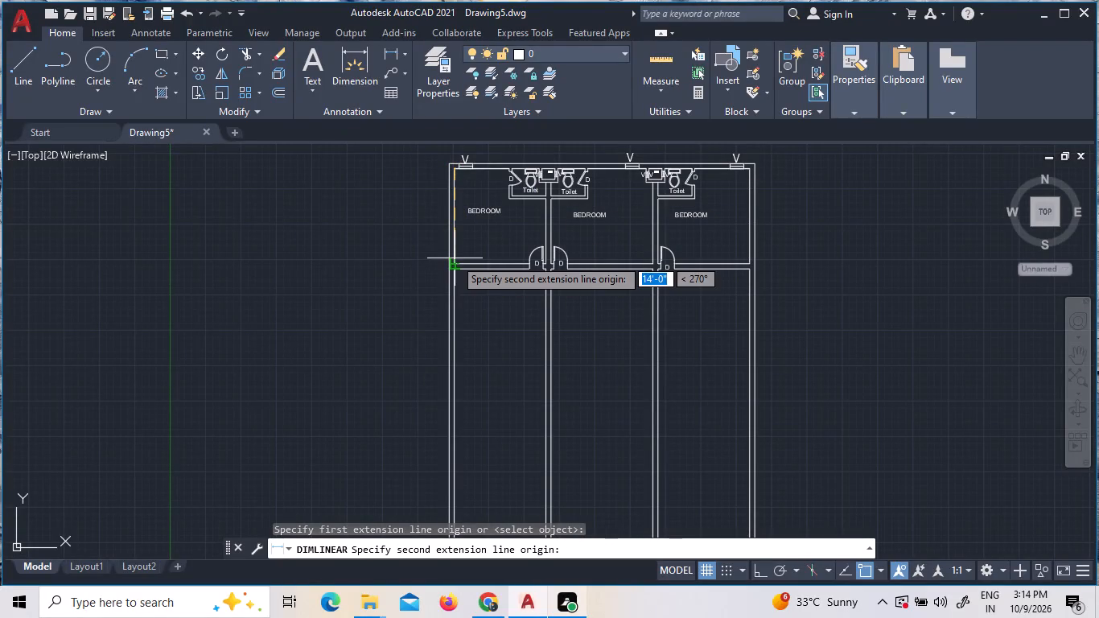
{"action": "scroll", "coordinate": [459, 259], "scroll_direction": "up", "scroll_amount": 2}
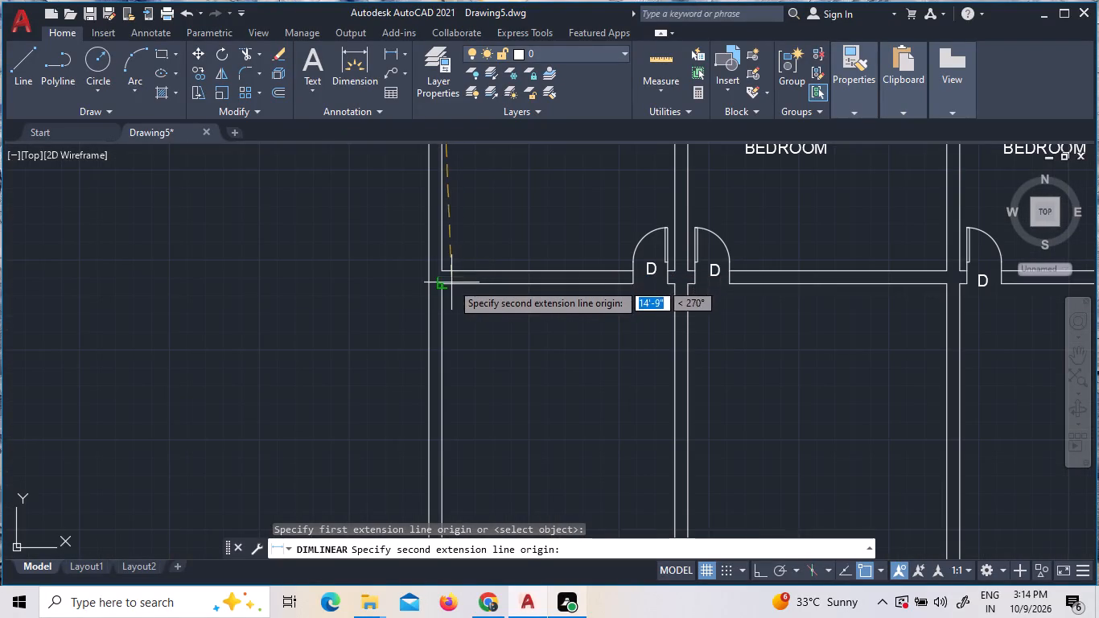
{"action": "left_click", "coordinate": [441, 272]}
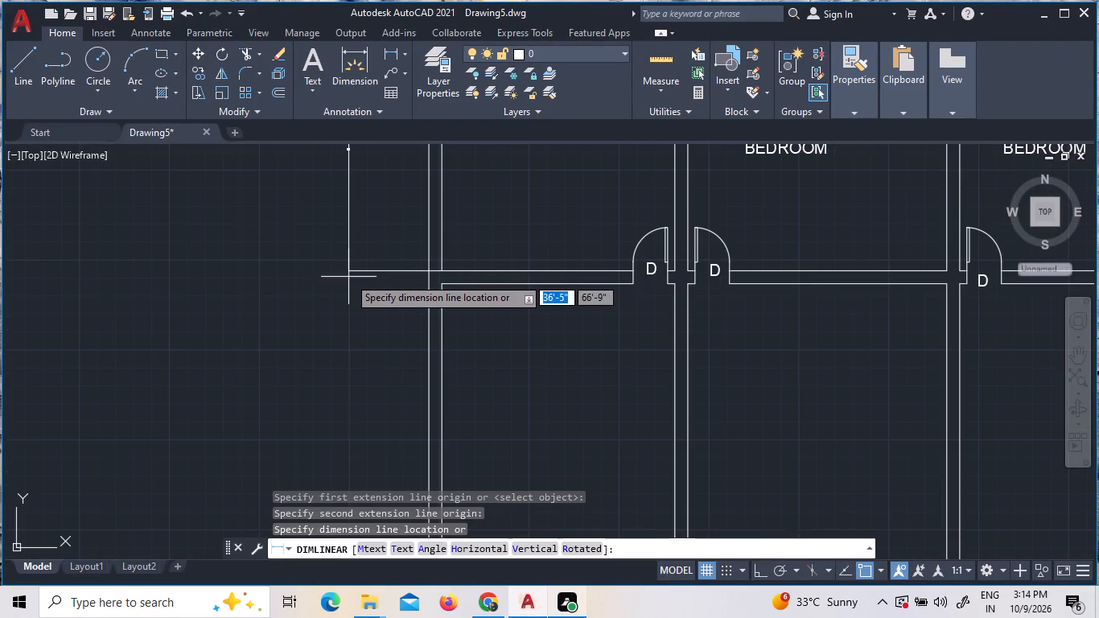
{"action": "left_click", "coordinate": [351, 278]}
Set the text height of the first bedroom's vertical dimension to 1'-3".
{"action": "scroll", "coordinate": [385, 257], "scroll_direction": "down", "scroll_amount": 1}
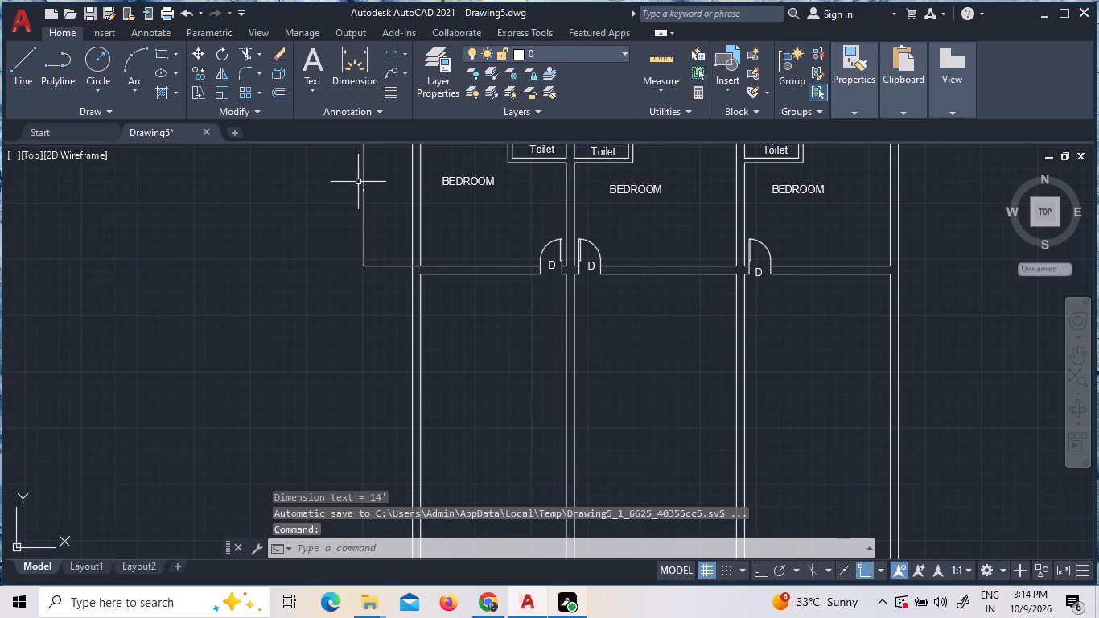
{"action": "scroll", "coordinate": [368, 192], "scroll_direction": "up", "scroll_amount": 13}
{"action": "triple_click", "coordinate": [419, 154]}
{"action": "triple_click", "coordinate": [419, 154]}
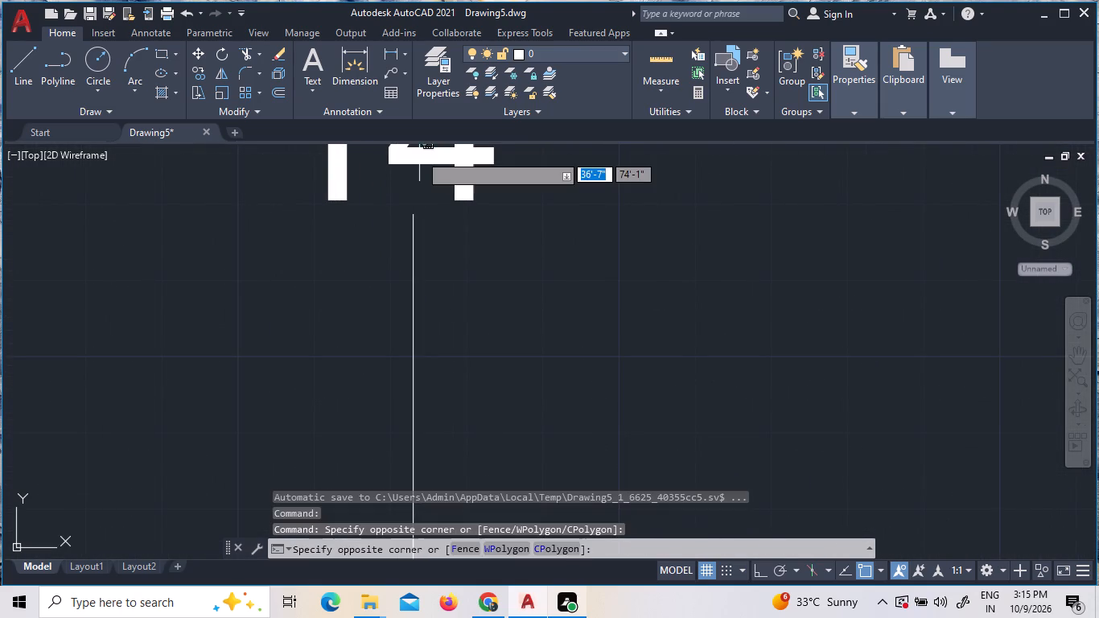
{"action": "left_click", "coordinate": [405, 195]}
{"action": "scroll", "coordinate": [418, 229], "scroll_direction": "down", "scroll_amount": 2}
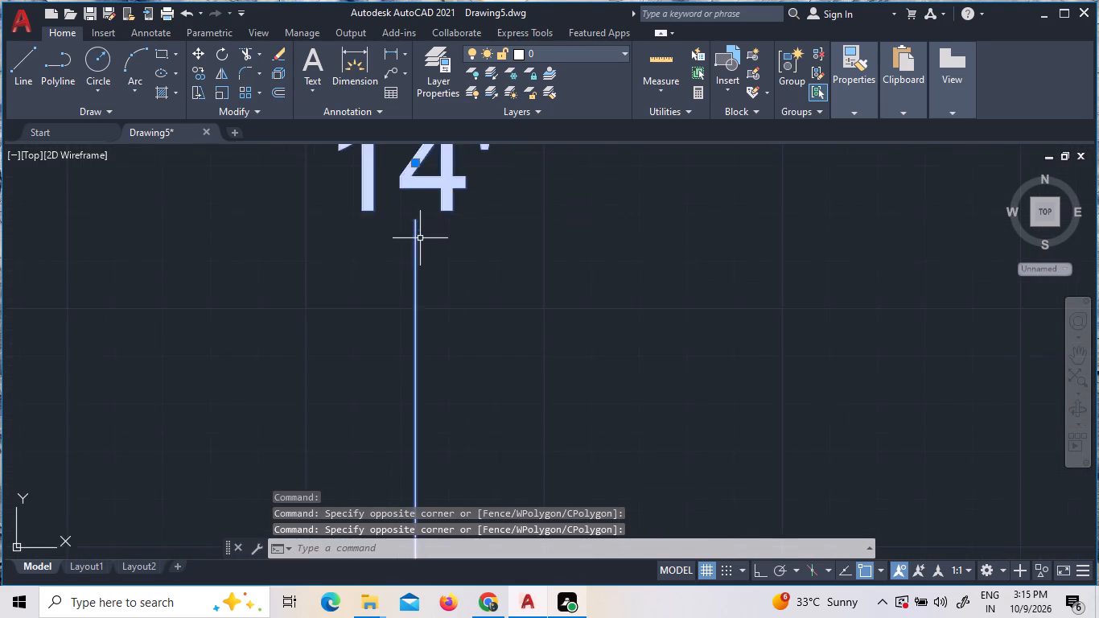
{"action": "scroll", "coordinate": [420, 245], "scroll_direction": "down", "scroll_amount": 1}
{"action": "triple_click", "coordinate": [434, 231]}
{"action": "left_click", "coordinate": [434, 231]}
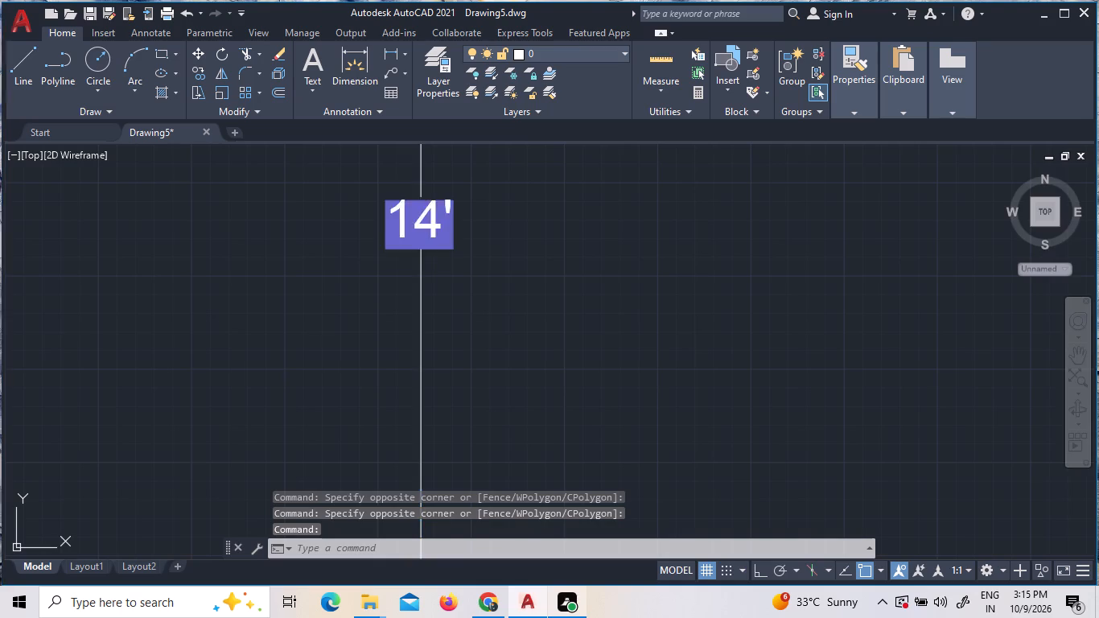
{"action": "left_click", "coordinate": [233, 72]}
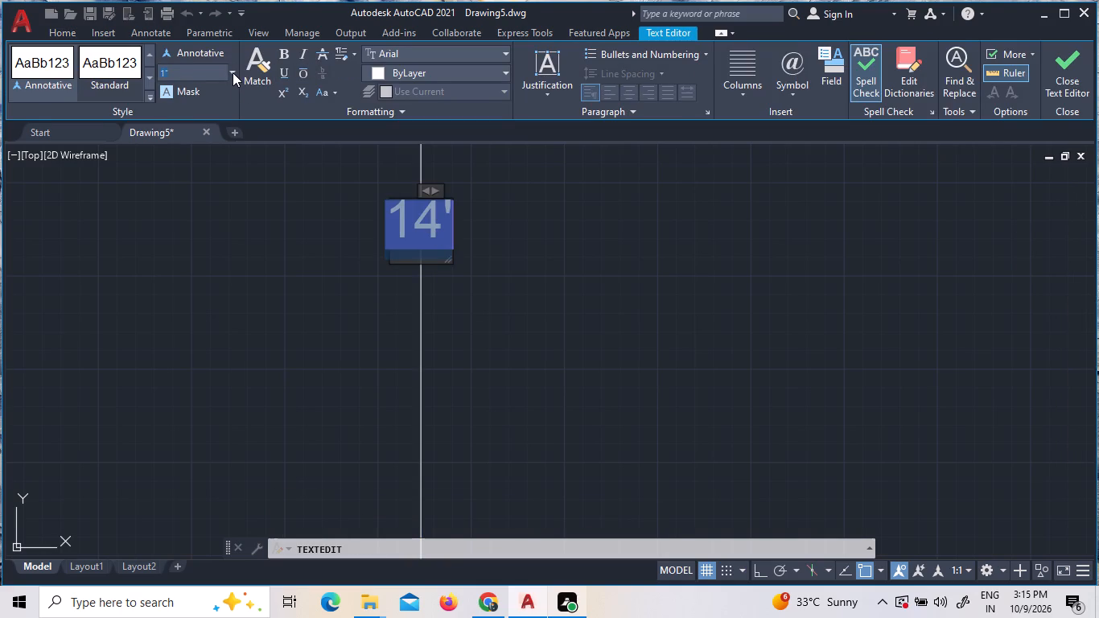
{"action": "left_click", "coordinate": [179, 142]}
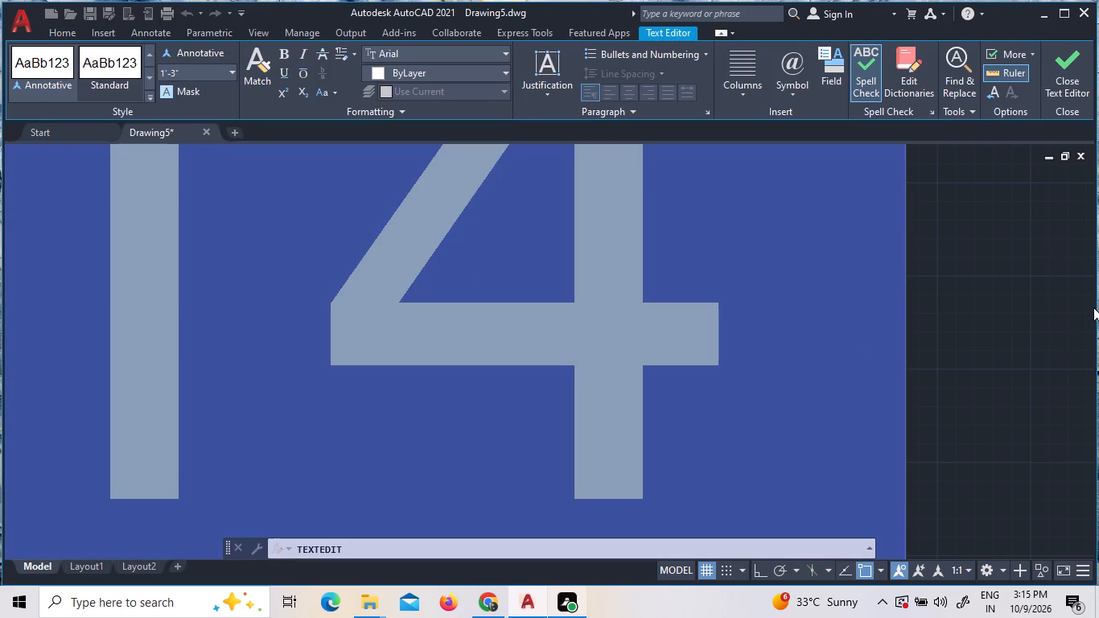
{"action": "left_click", "coordinate": [1021, 295]}
{"action": "scroll", "coordinate": [932, 336], "scroll_direction": "down", "scroll_amount": 7}
{"action": "scroll", "coordinate": [868, 355], "scroll_direction": "down", "scroll_amount": 4}
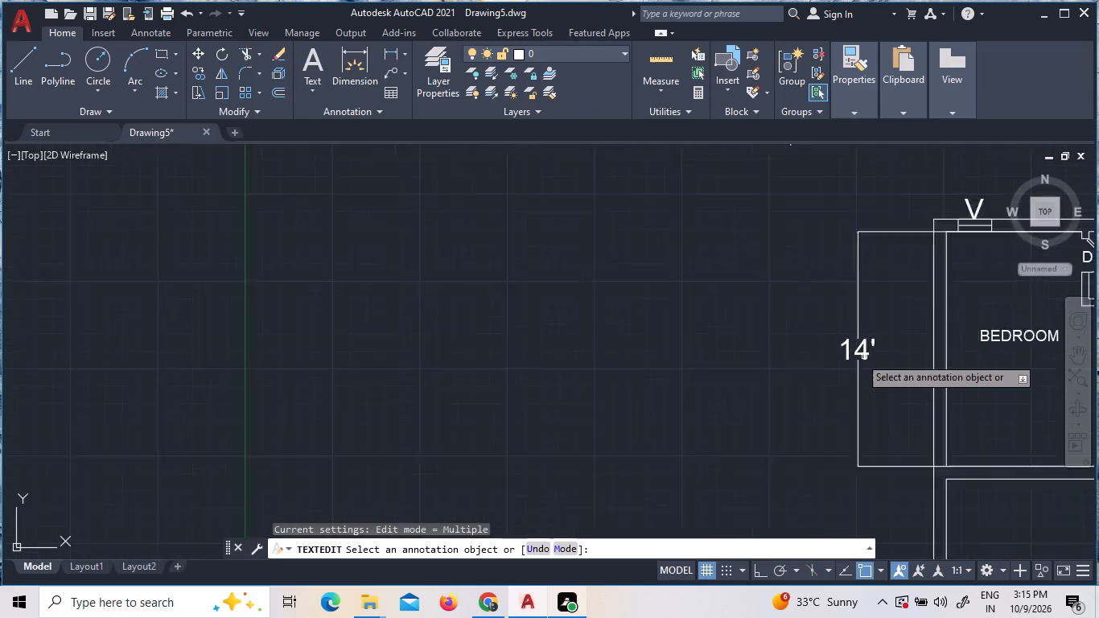
Add a horizontal linear dimension above the first bedroom, from its outer inner corner to the near side of the first duct wall.
{"action": "middle_click_drag", "start_coordinate": [721, 332], "coordinate": [150, 218]}
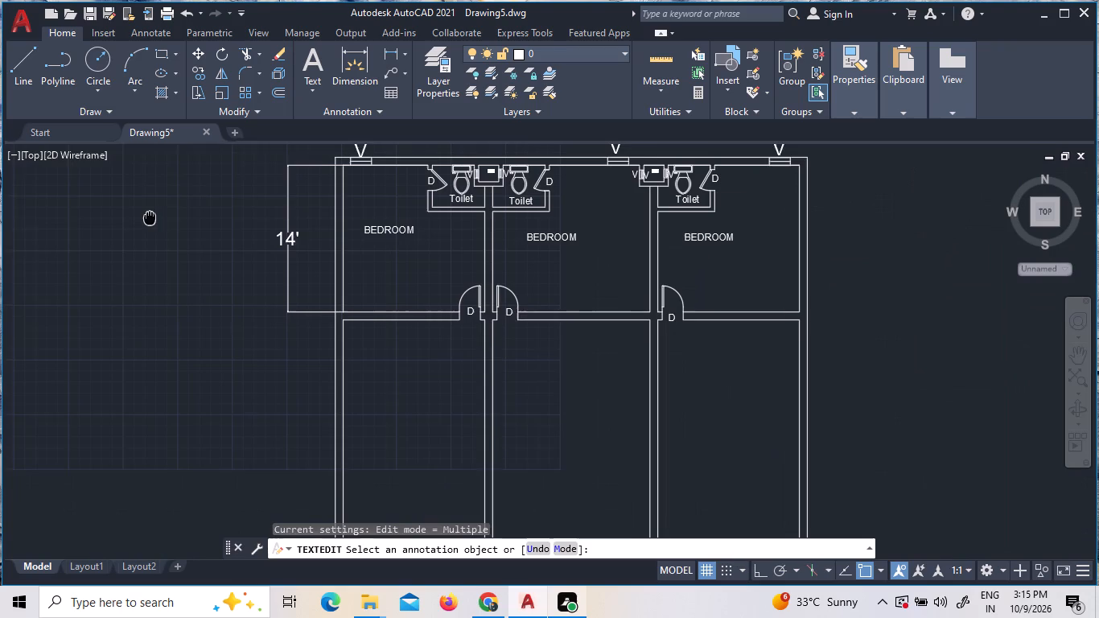
{"action": "middle_click_drag", "start_coordinate": [150, 218], "coordinate": [155, 272]}
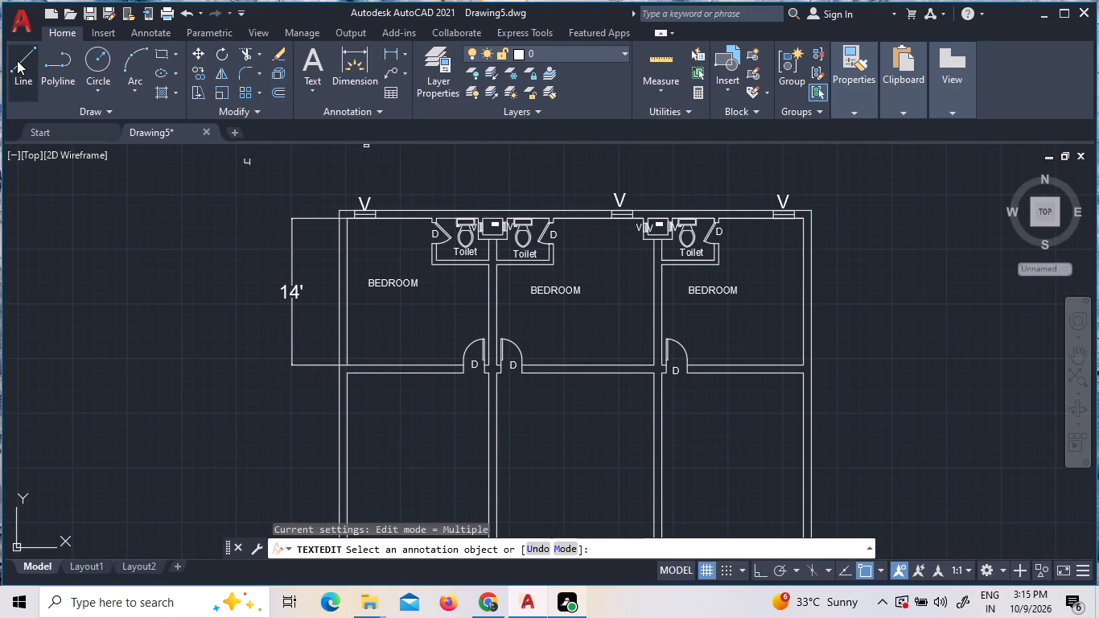
{"action": "left_click", "coordinate": [392, 54]}
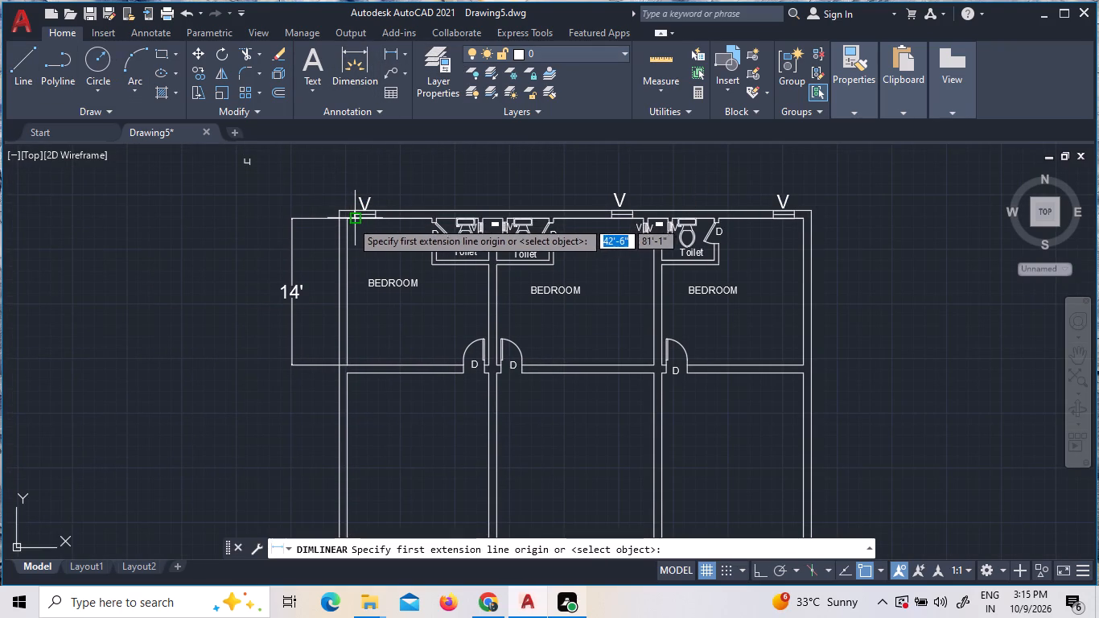
{"action": "left_click", "coordinate": [347, 220]}
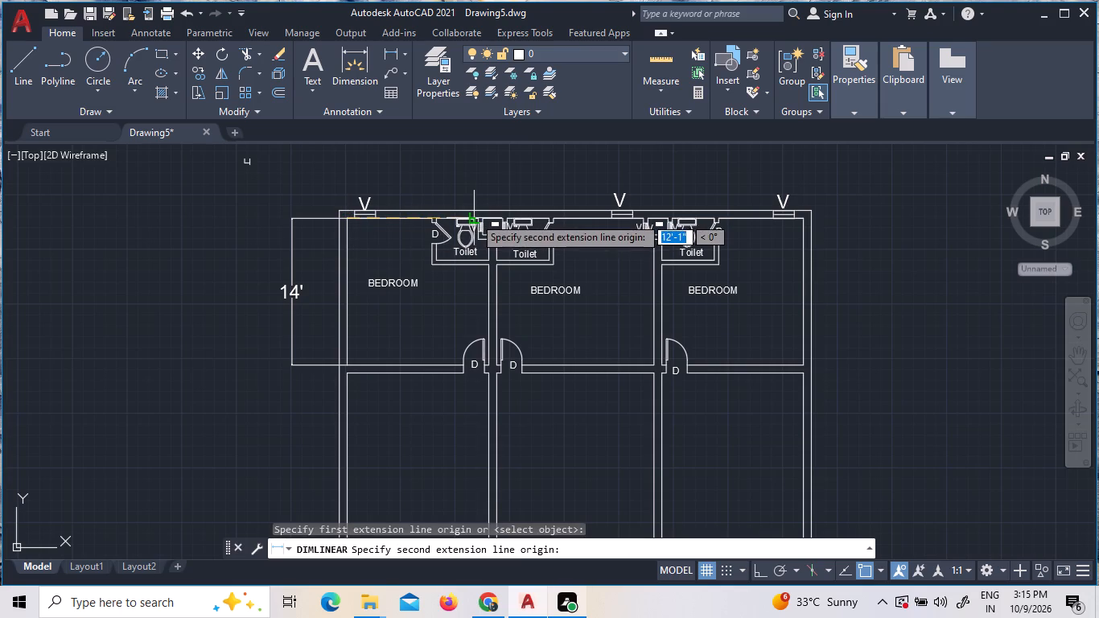
{"action": "scroll", "coordinate": [480, 220], "scroll_direction": "up", "scroll_amount": 5}
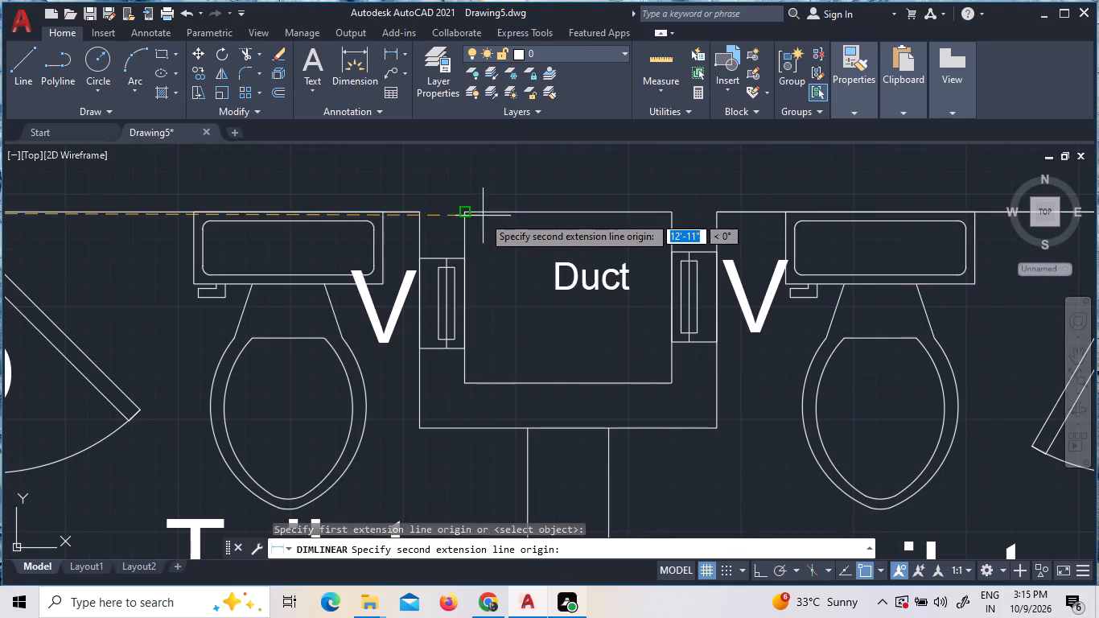
{"action": "left_click", "coordinate": [418, 213]}
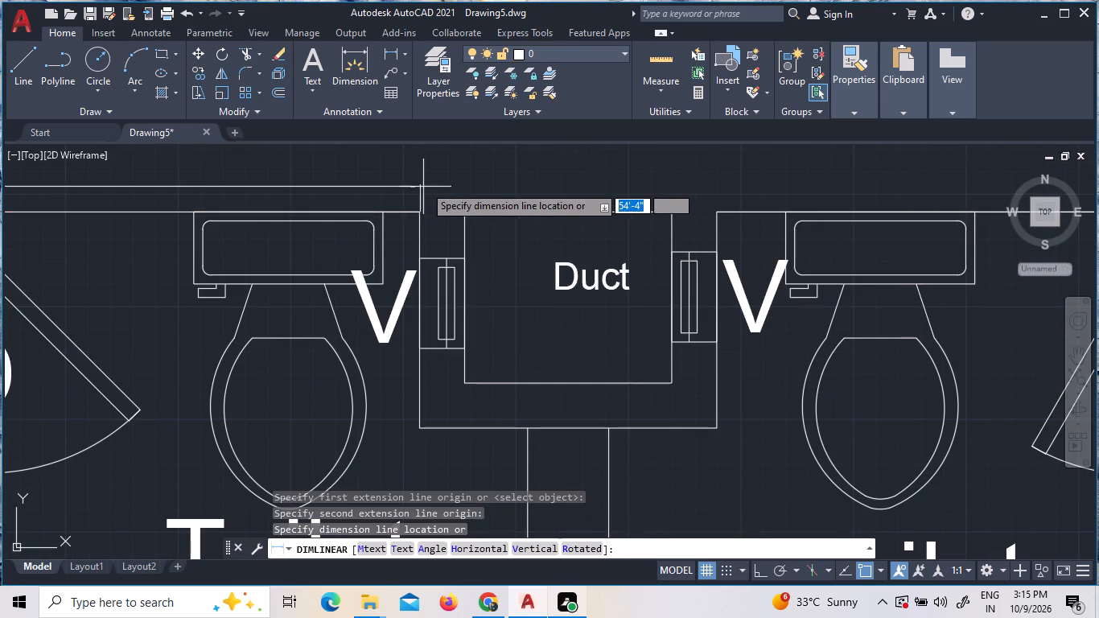
{"action": "scroll", "coordinate": [429, 220], "scroll_direction": "down", "scroll_amount": 5}
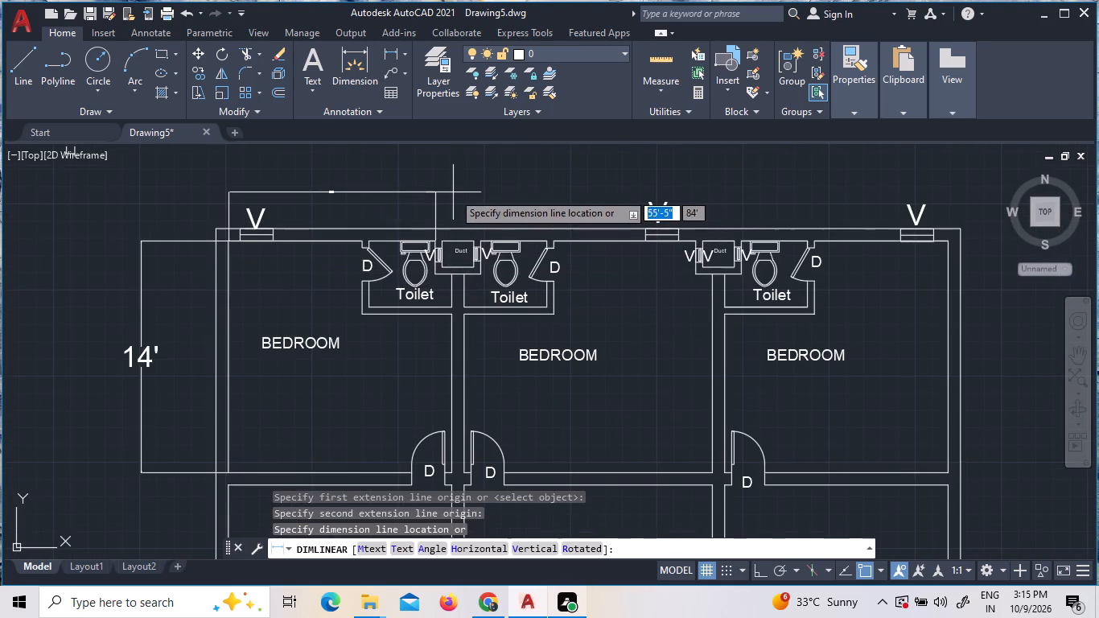
{"action": "left_click", "coordinate": [453, 192]}
Set the text height of the first bedroom's horizontal dimension to 1'-3".
{"action": "scroll", "coordinate": [336, 191], "scroll_direction": "up", "scroll_amount": 4}
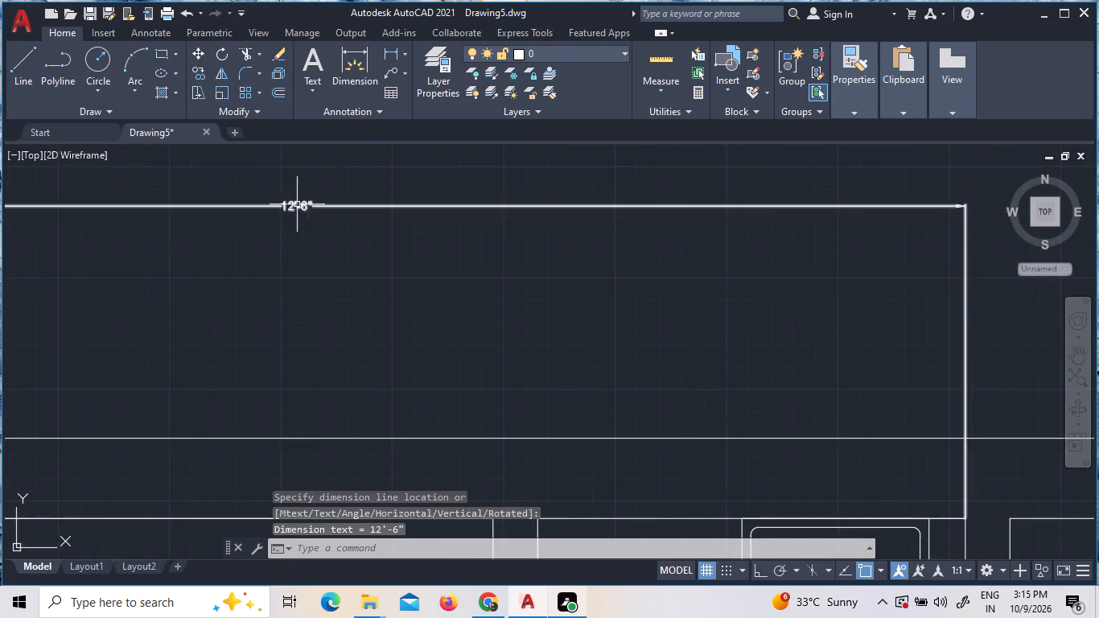
{"action": "scroll", "coordinate": [294, 206], "scroll_direction": "up", "scroll_amount": 5}
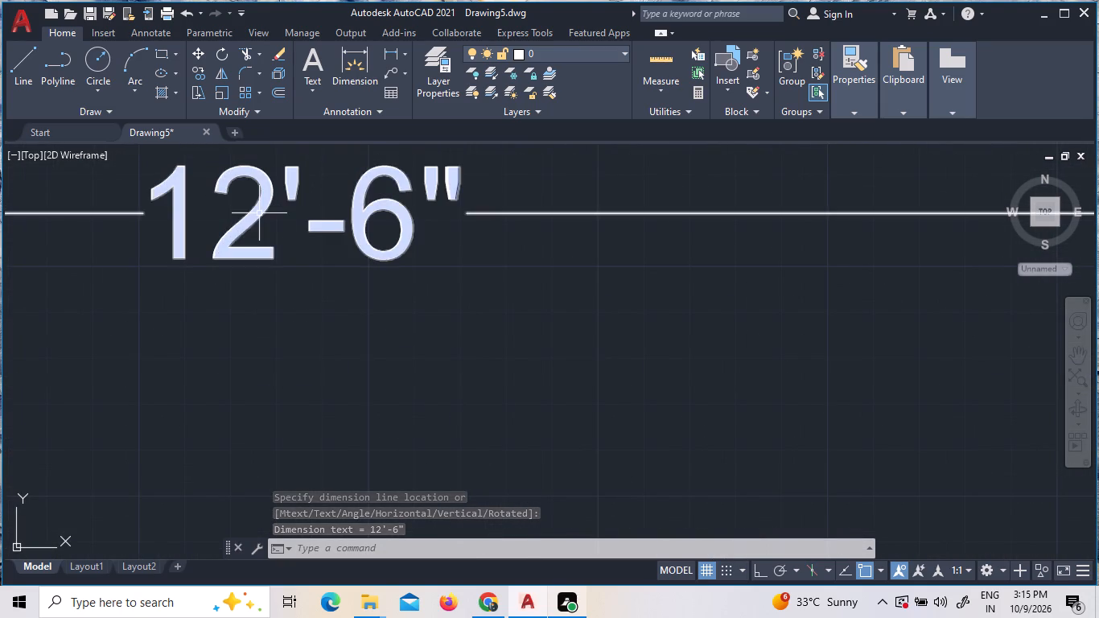
{"action": "left_click", "coordinate": [259, 213]}
{"action": "triple_click", "coordinate": [259, 213]}
{"action": "left_click", "coordinate": [259, 213]}
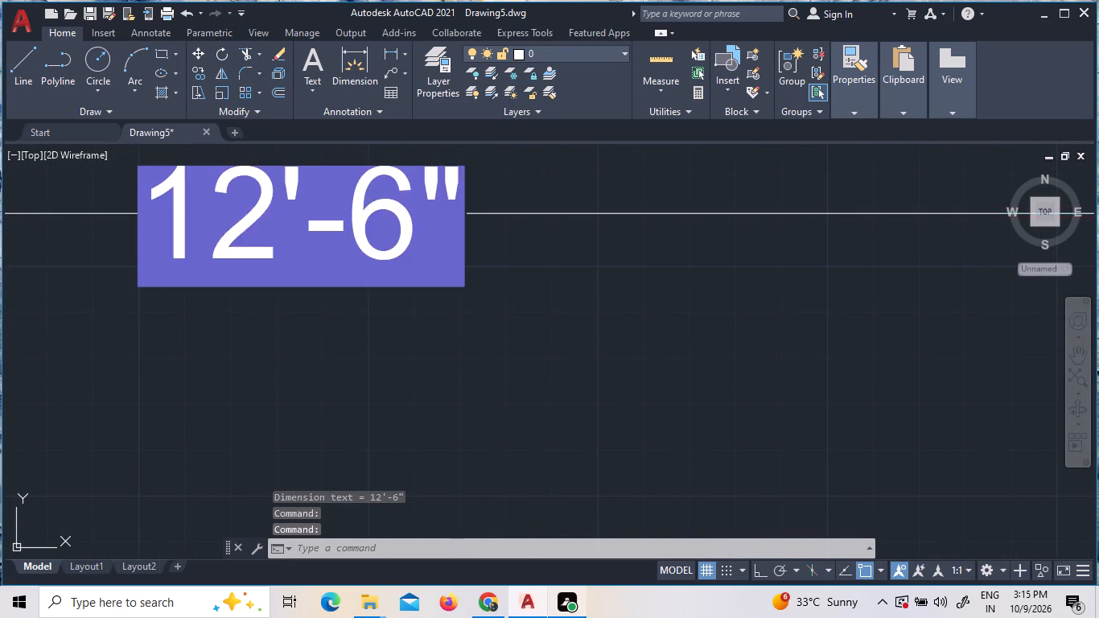
{"action": "left_click", "coordinate": [233, 71]}
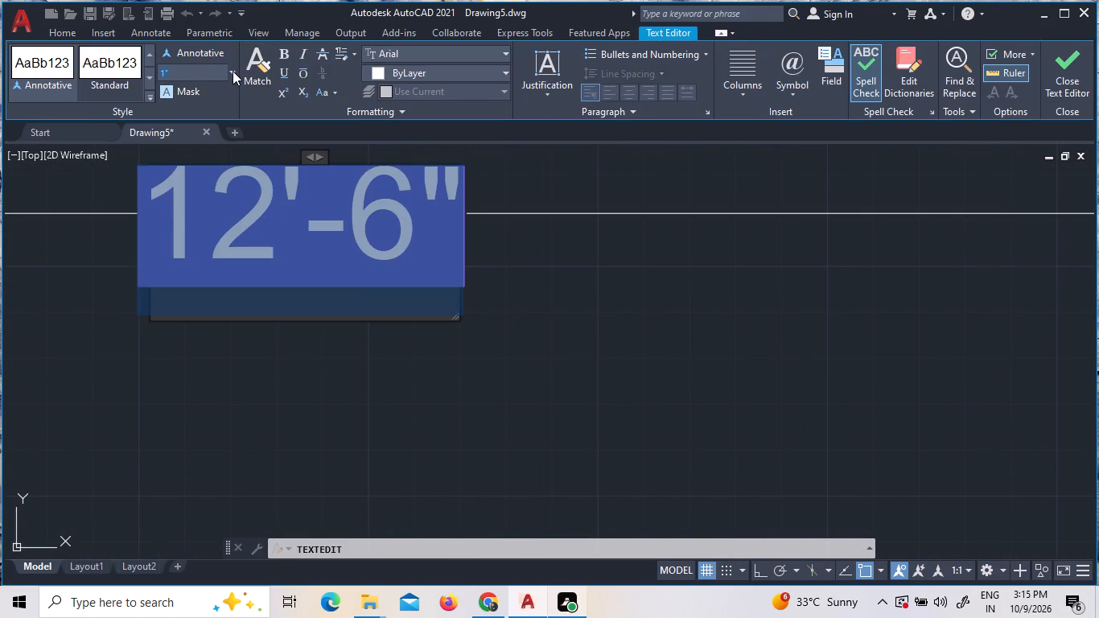
{"action": "left_click", "coordinate": [190, 140]}
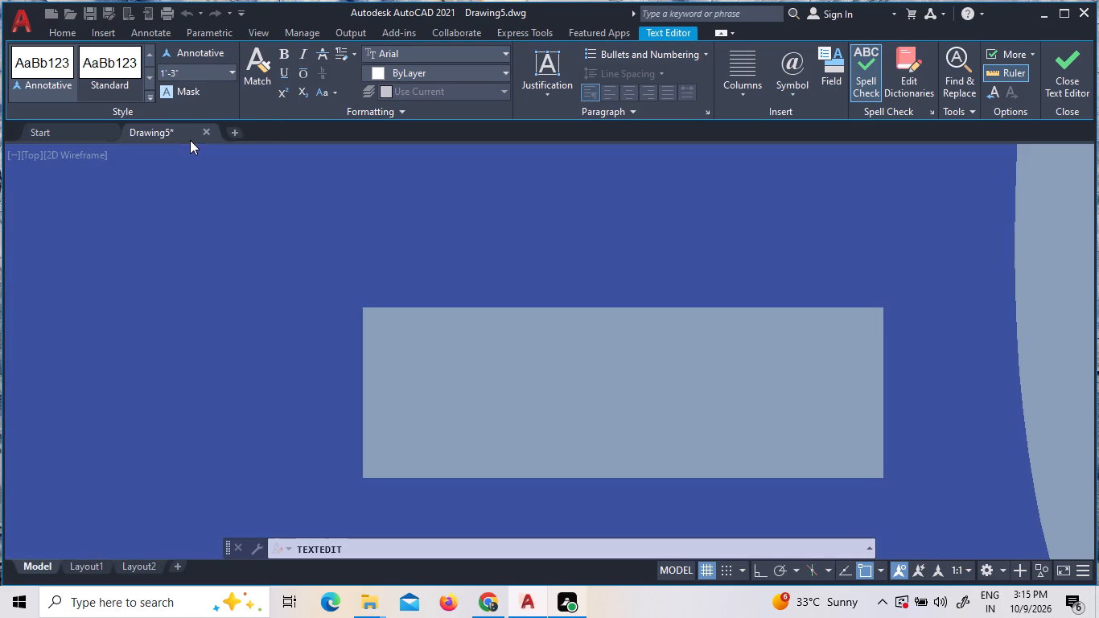
{"action": "scroll", "coordinate": [210, 229], "scroll_direction": "down", "scroll_amount": 7}
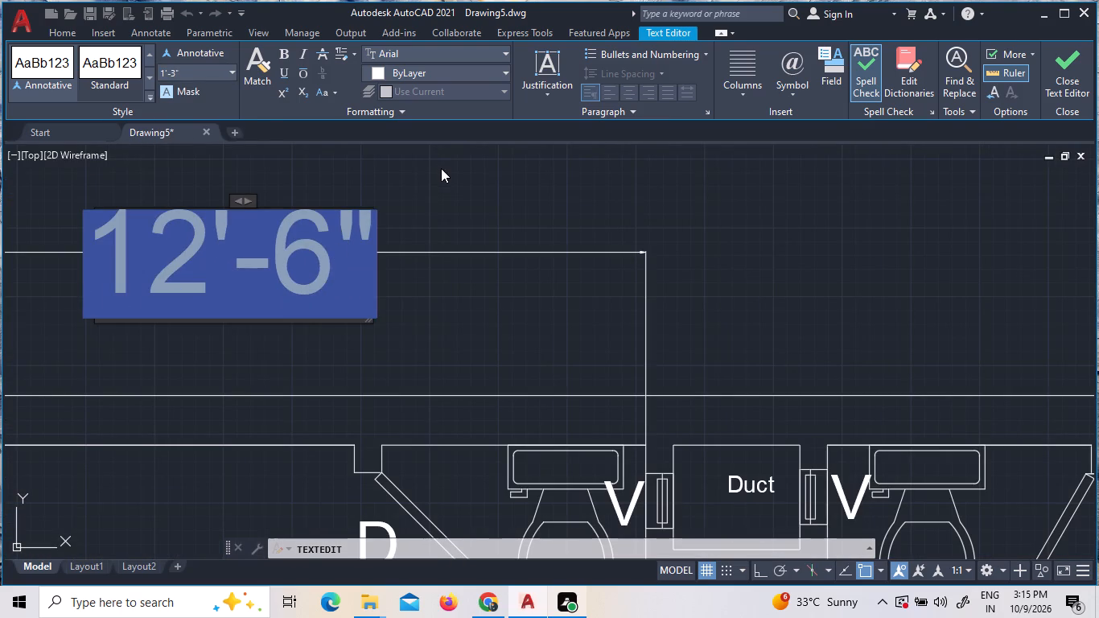
{"action": "left_click", "coordinate": [441, 168]}
{"action": "scroll", "coordinate": [446, 183], "scroll_direction": "down", "scroll_amount": 6}
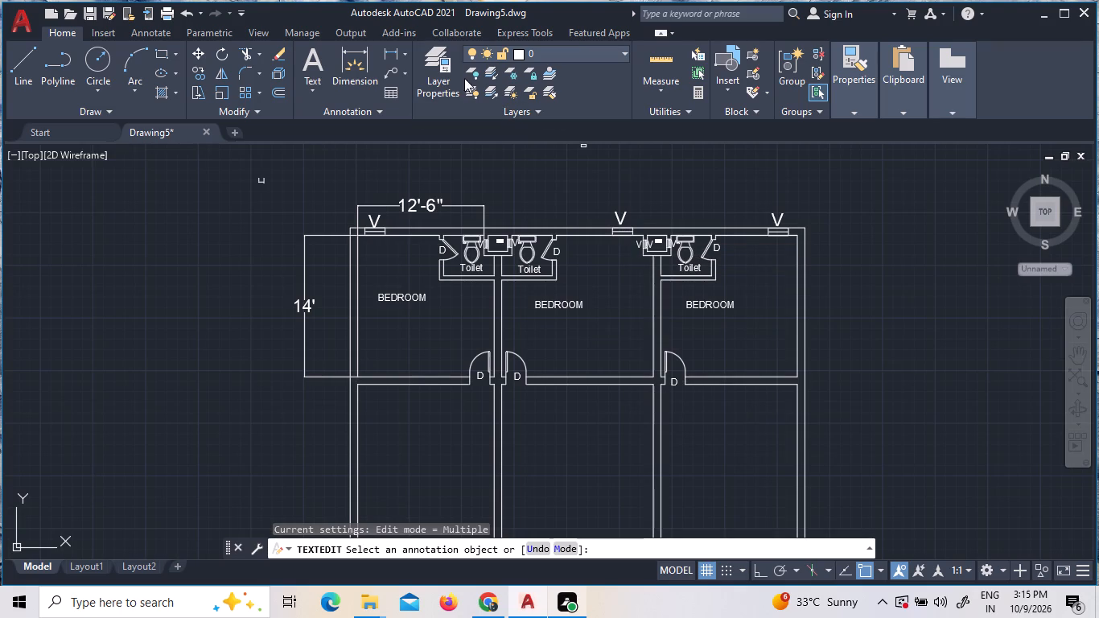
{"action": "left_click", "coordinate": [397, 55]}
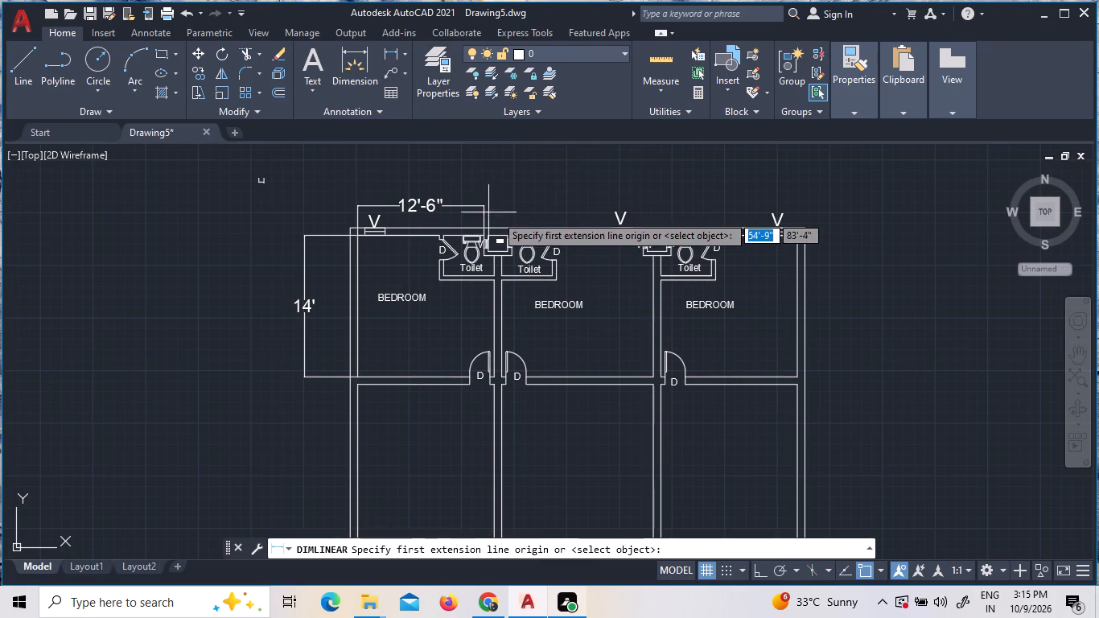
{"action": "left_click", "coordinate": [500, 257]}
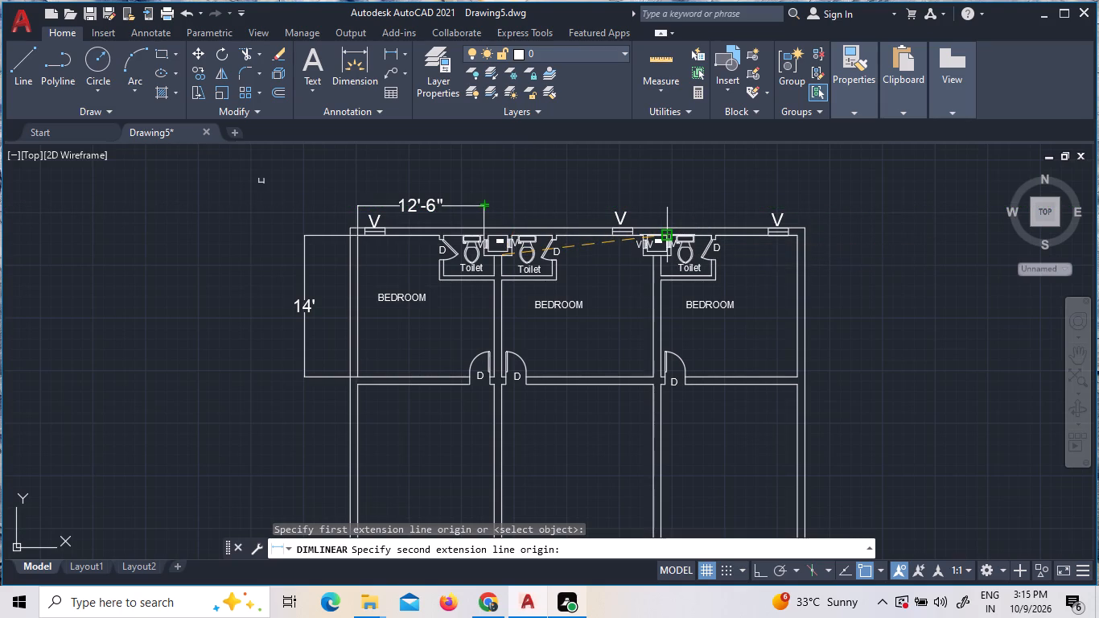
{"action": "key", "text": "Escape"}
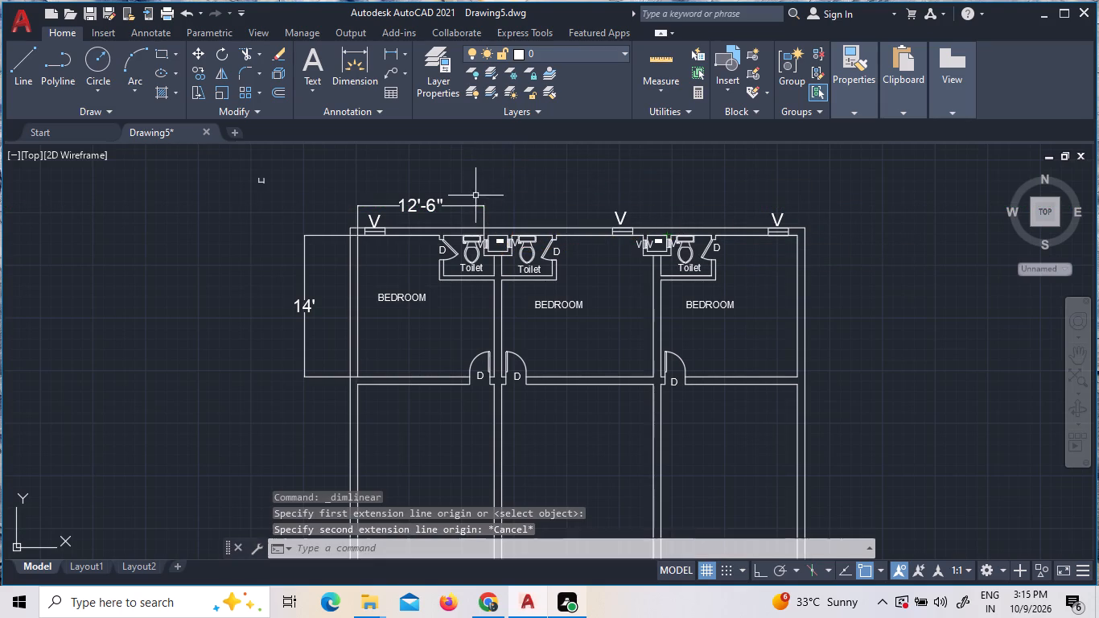
Add a horizontal linear dimension above the second bedroom, from the first duct's upper edge to the second duct's near inner corner.
{"action": "left_click", "coordinate": [386, 52]}
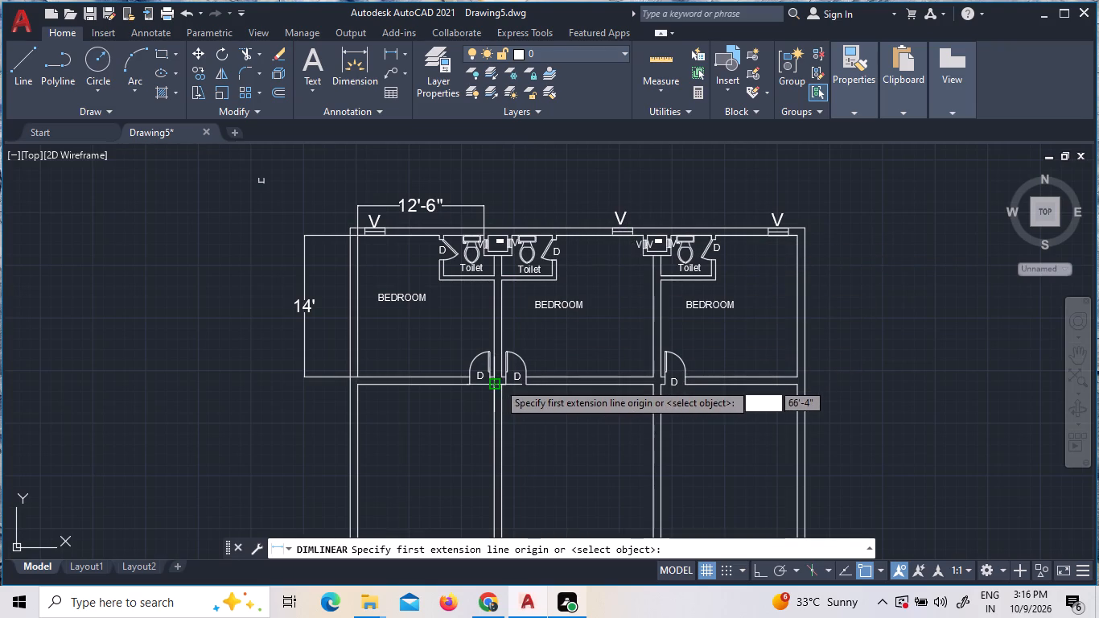
{"action": "scroll", "coordinate": [503, 204], "scroll_direction": "up", "scroll_amount": 2}
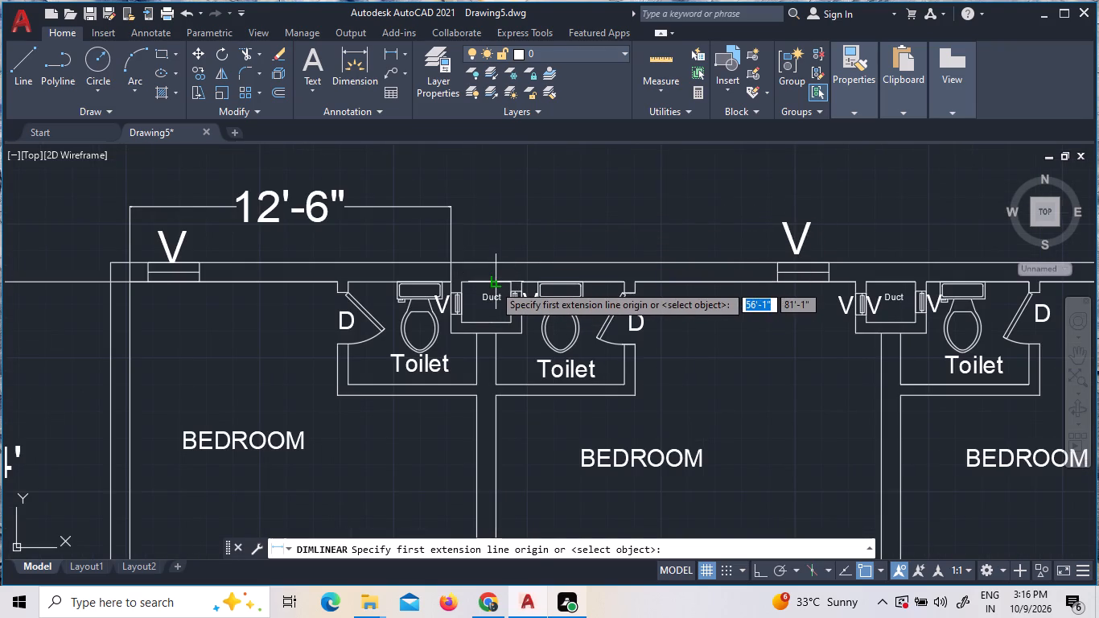
{"action": "left_click", "coordinate": [493, 284]}
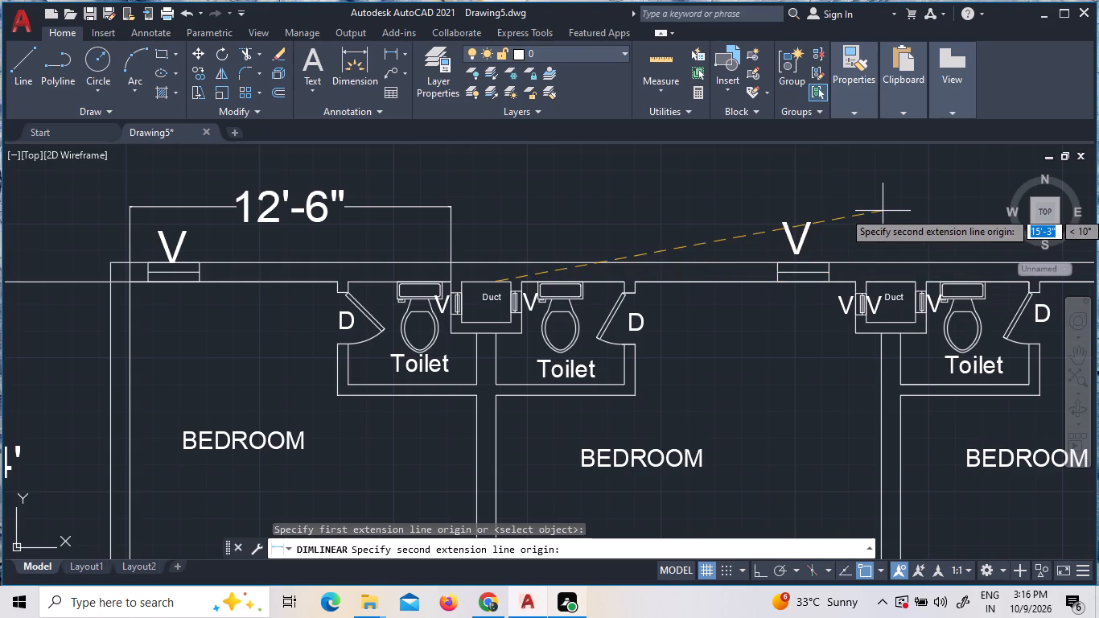
{"action": "left_click", "coordinate": [868, 282]}
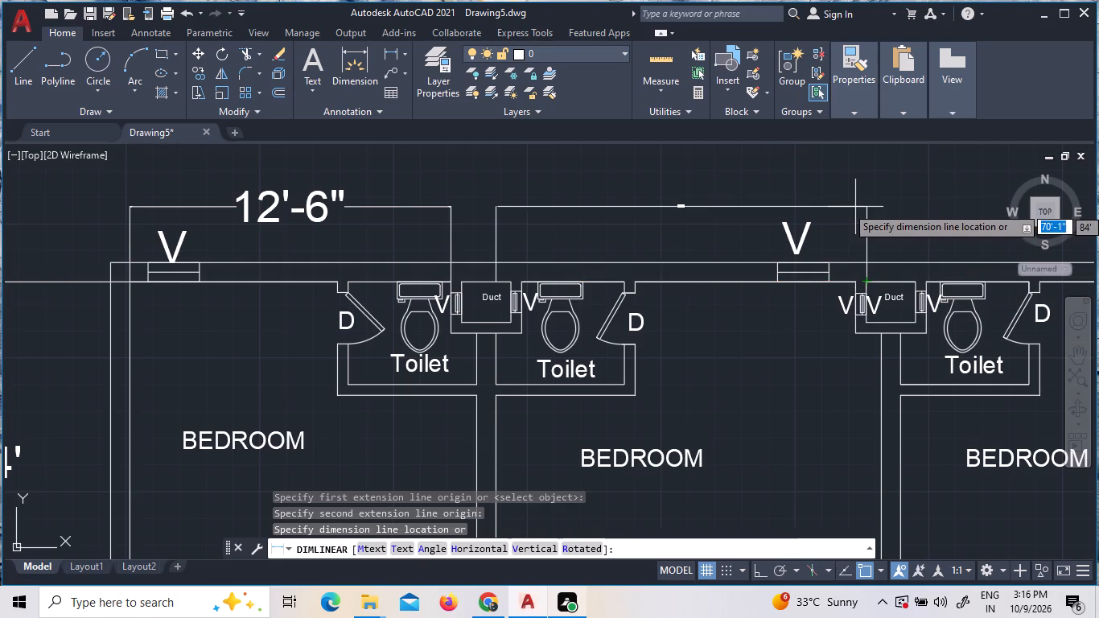
{"action": "left_click", "coordinate": [855, 209]}
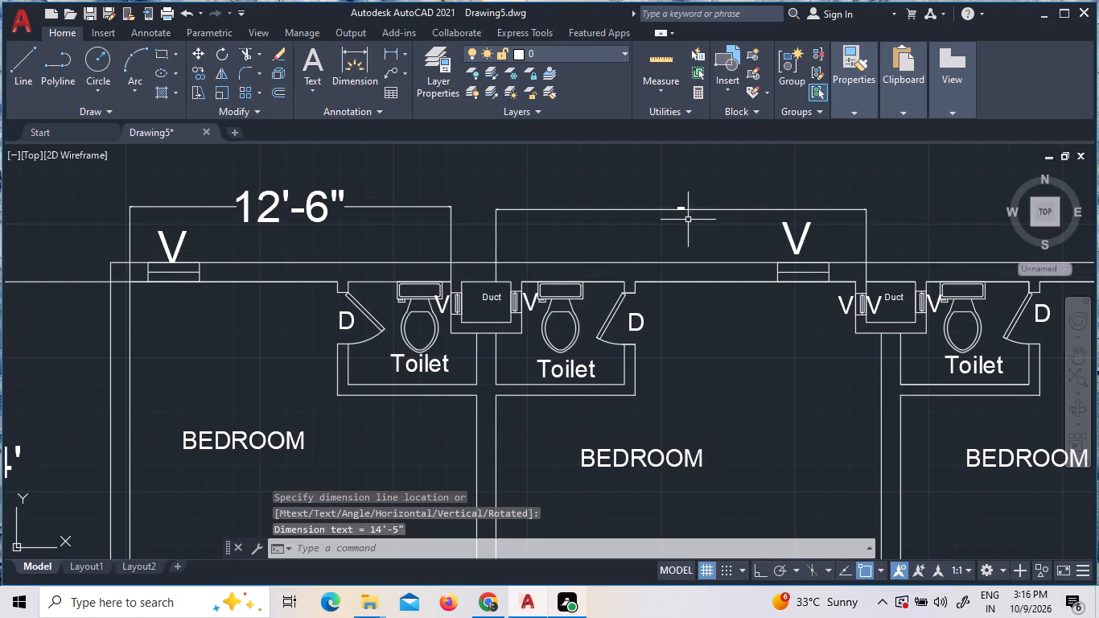
Set the text height of the second bedroom's horizontal dimension to 1'-3".
{"action": "scroll", "coordinate": [681, 206], "scroll_direction": "up", "scroll_amount": 7}
{"action": "triple_click", "coordinate": [650, 249]}
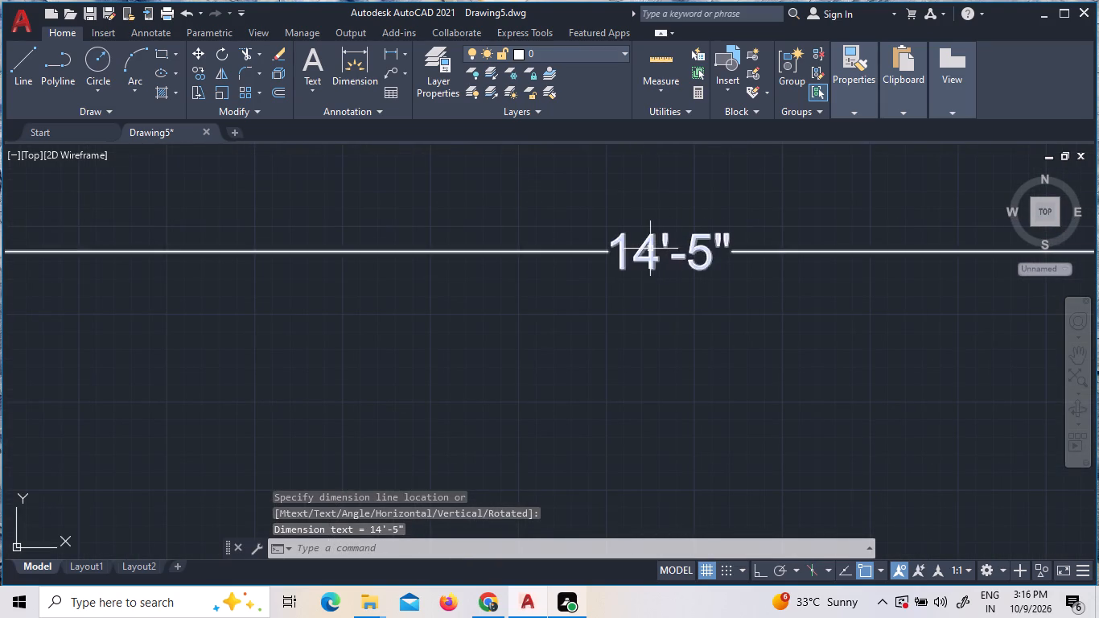
{"action": "double_click", "coordinate": [649, 247]}
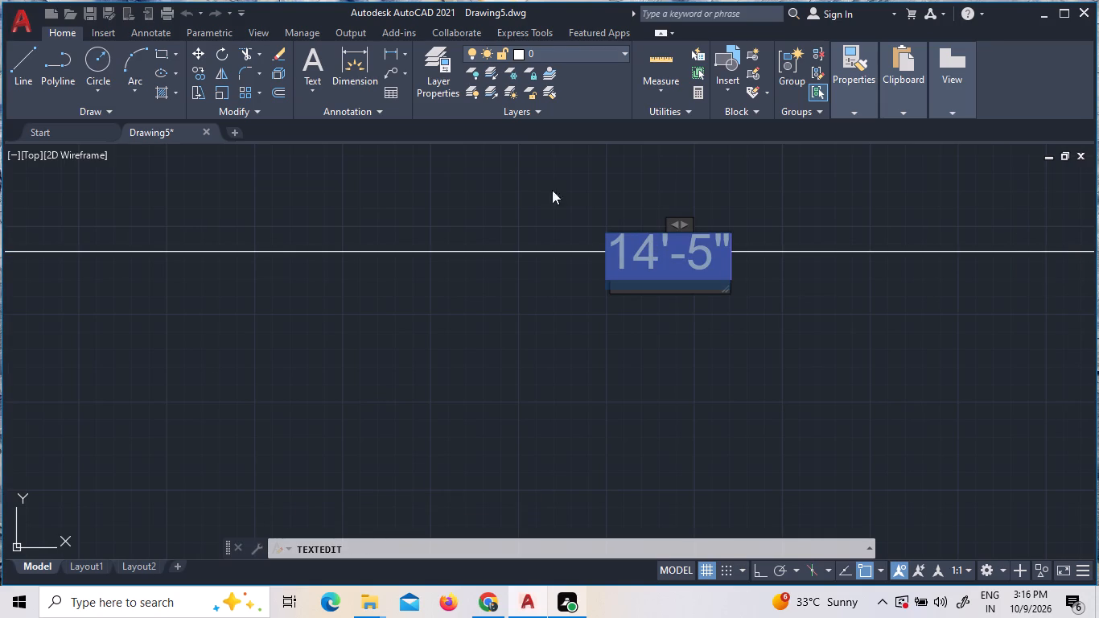
{"action": "left_click", "coordinate": [233, 75]}
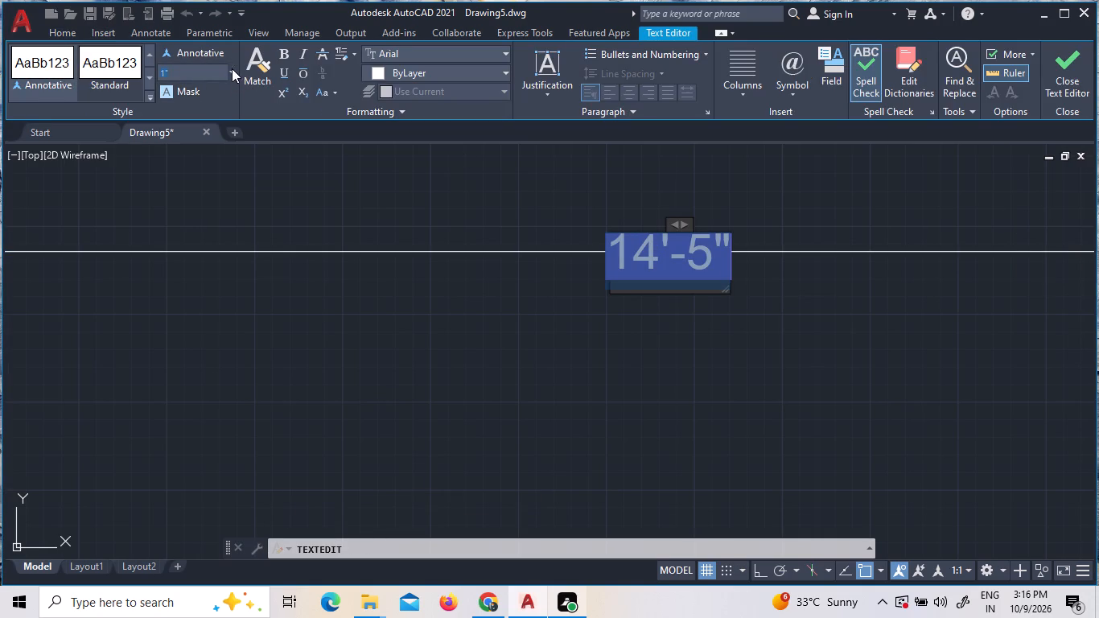
{"action": "left_click", "coordinate": [183, 138]}
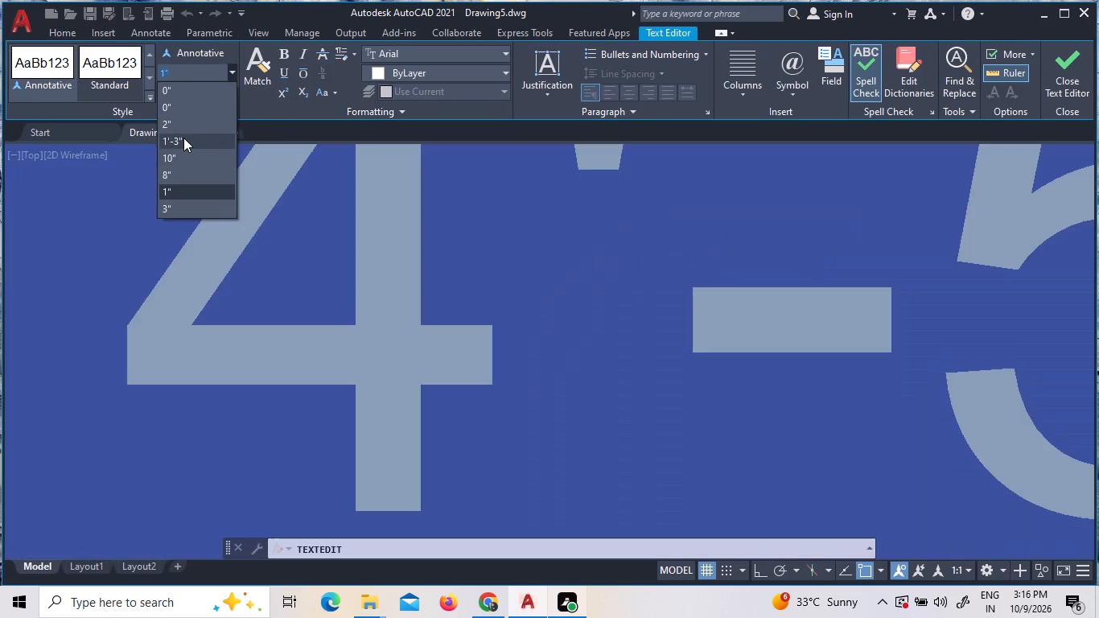
{"action": "scroll", "coordinate": [259, 236], "scroll_direction": "down", "scroll_amount": 1}
{"action": "scroll", "coordinate": [327, 281], "scroll_direction": "down", "scroll_amount": 3}
{"action": "scroll", "coordinate": [407, 356], "scroll_direction": "down", "scroll_amount": 1}
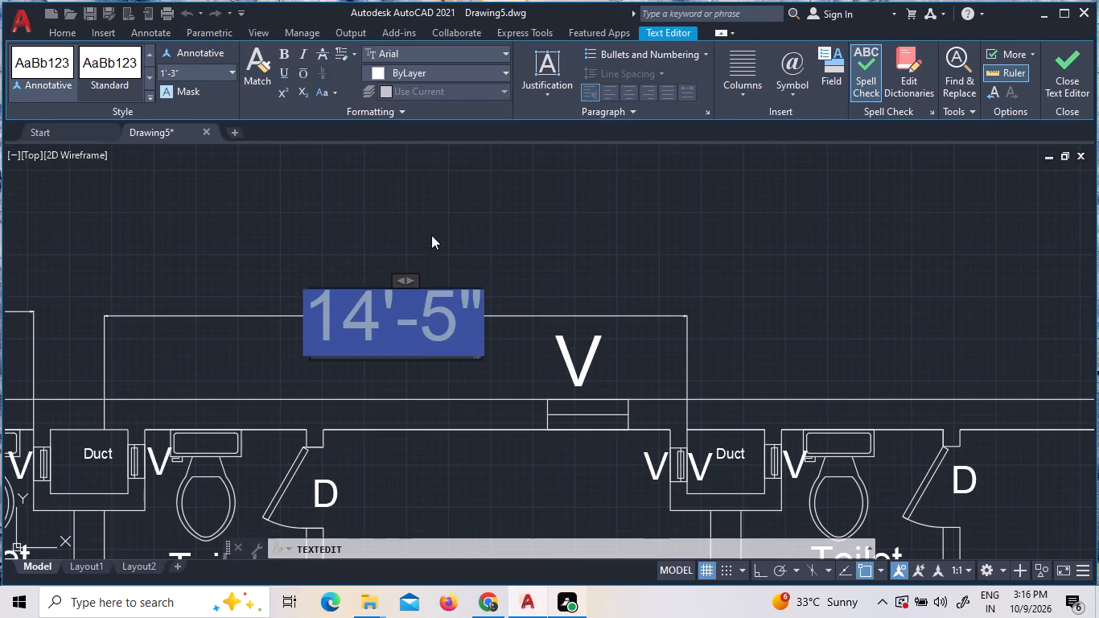
{"action": "left_click_drag", "start_coordinate": [432, 235], "coordinate": [441, 225]}
{"action": "scroll", "coordinate": [427, 229], "scroll_direction": "down", "scroll_amount": 6}
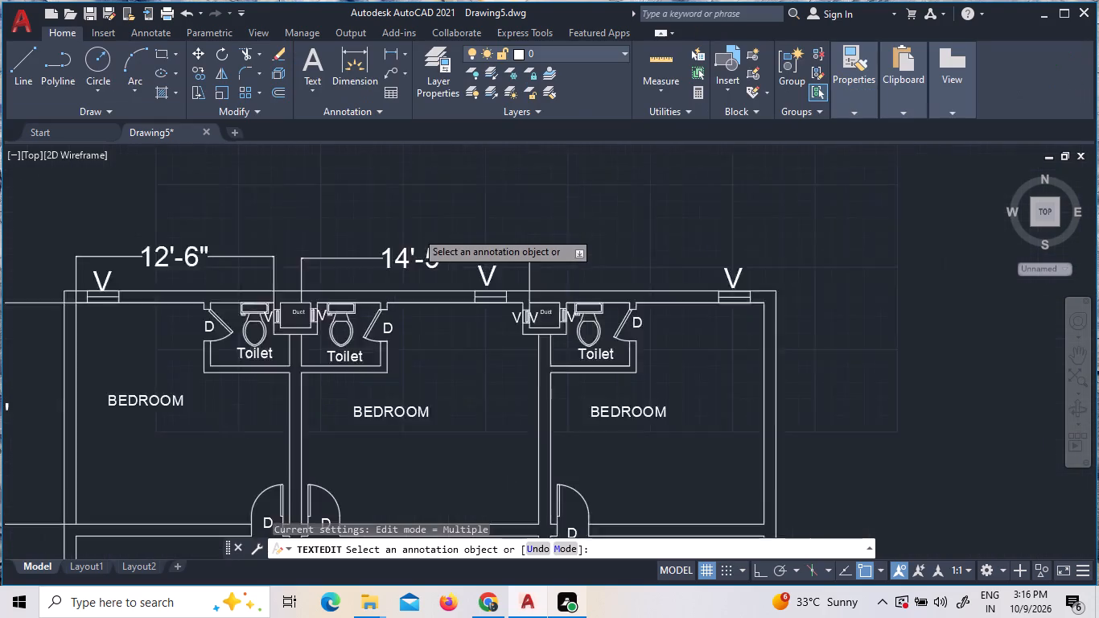
Add a horizontal linear dimension above the third bedroom, from the second duct's upper edge to the inner corner of the outer wall.
{"action": "scroll", "coordinate": [578, 237], "scroll_direction": "up", "scroll_amount": 1}
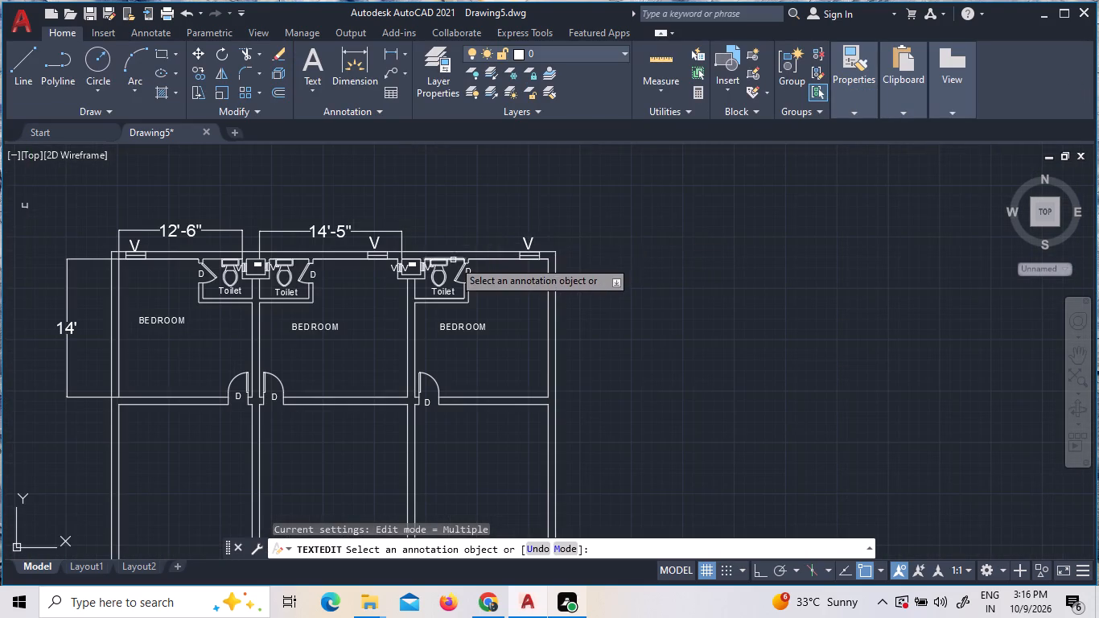
{"action": "scroll", "coordinate": [454, 258], "scroll_direction": "up", "scroll_amount": 2}
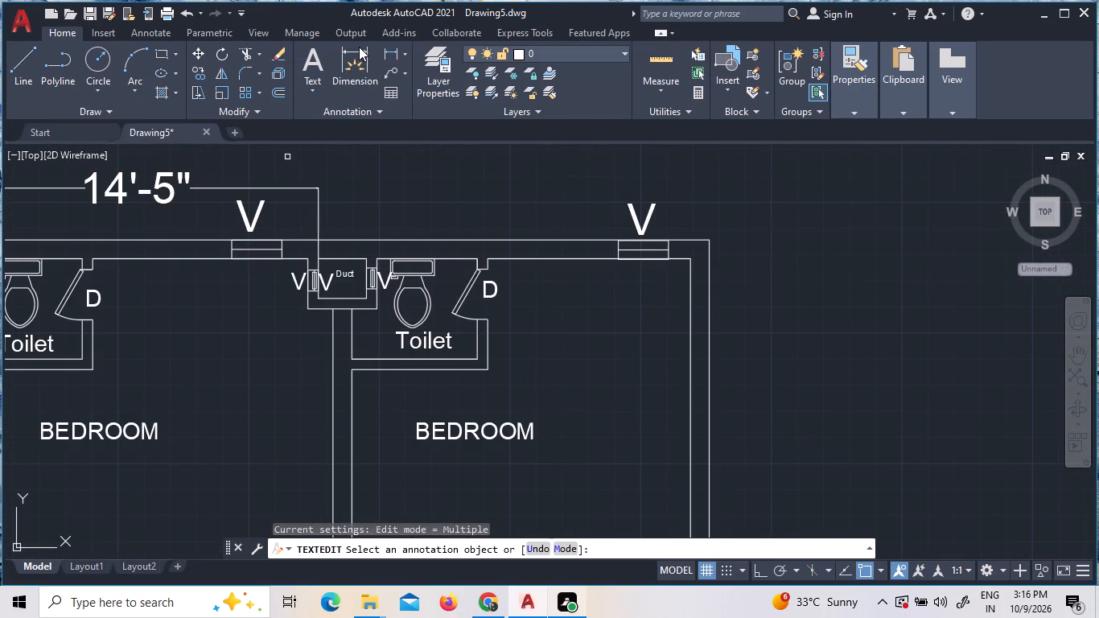
{"action": "left_click", "coordinate": [387, 54]}
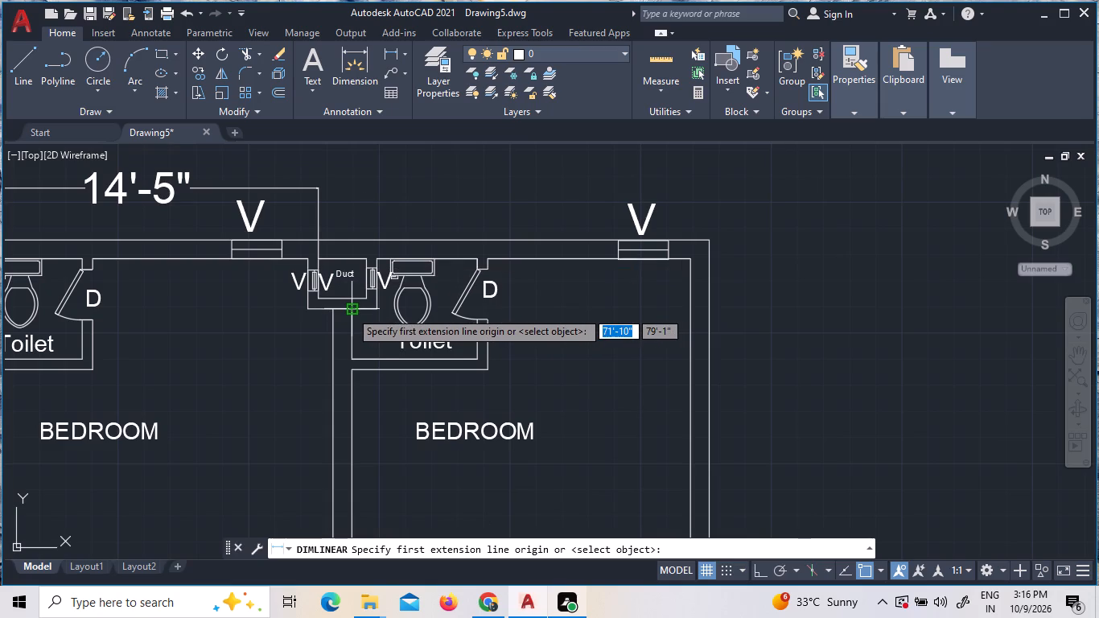
{"action": "left_click", "coordinate": [353, 258]}
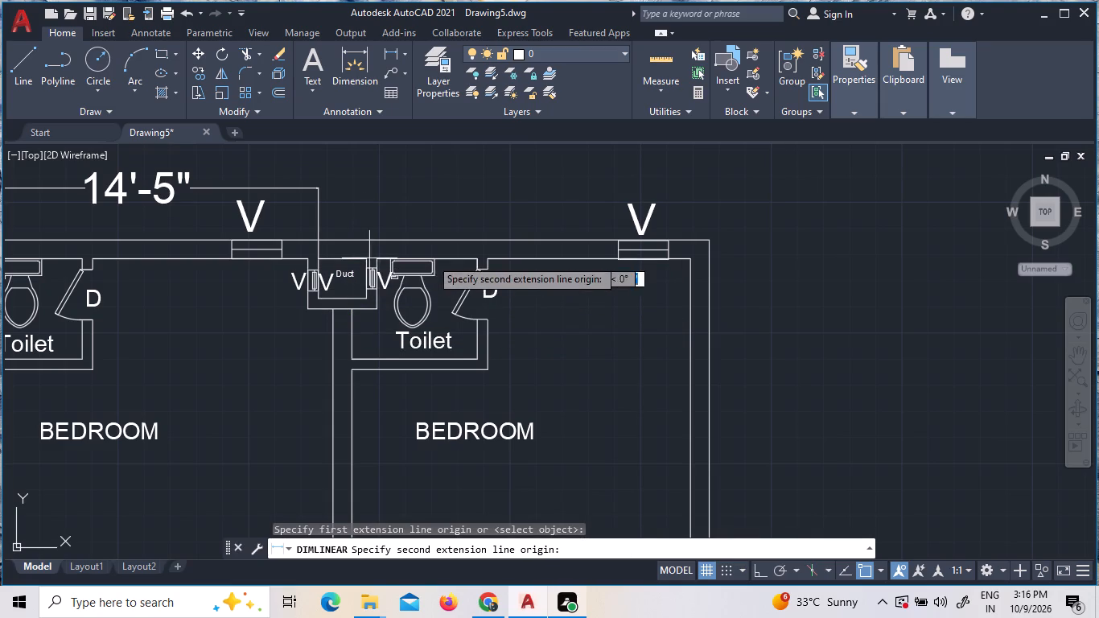
{"action": "left_click", "coordinate": [686, 261]}
{"action": "left_click", "coordinate": [705, 183]}
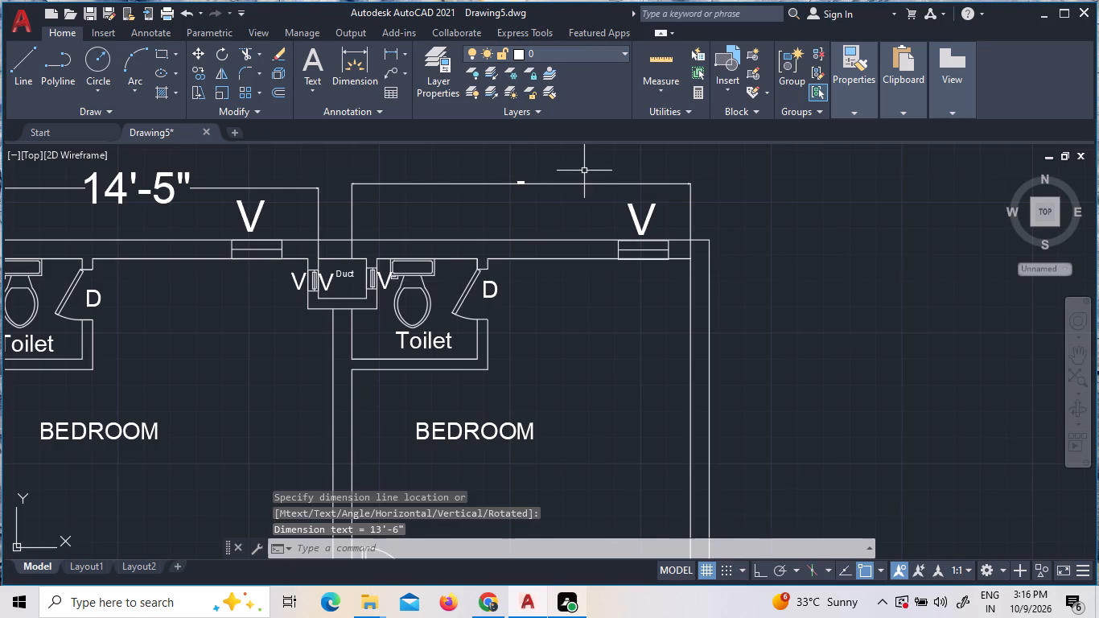
Set the text height of the third bedroom's horizontal dimension to 1'-3" and leave text editing.
{"action": "scroll", "coordinate": [512, 191], "scroll_direction": "up", "scroll_amount": 5}
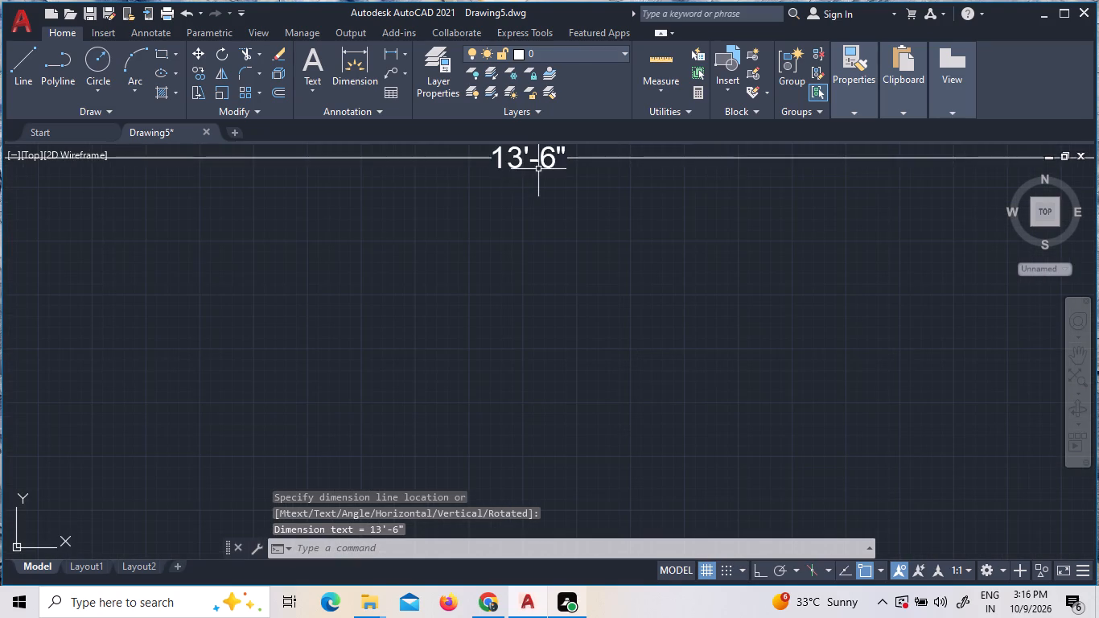
{"action": "double_click", "coordinate": [525, 157]}
{"action": "left_click", "coordinate": [511, 155]}
{"action": "double_click", "coordinate": [516, 155]}
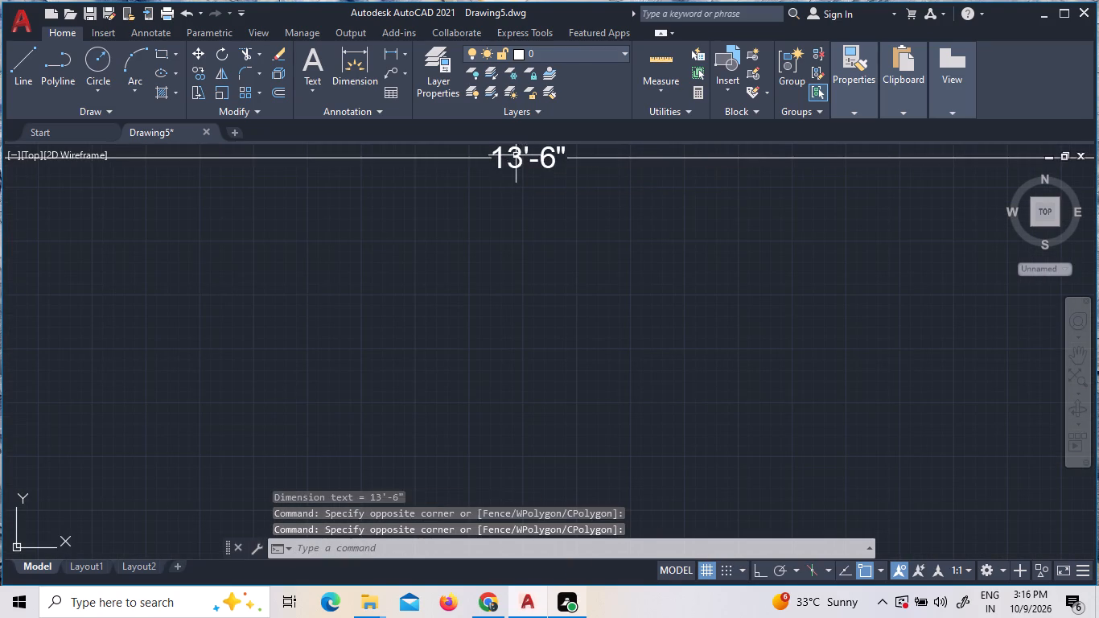
{"action": "triple_click", "coordinate": [525, 154]}
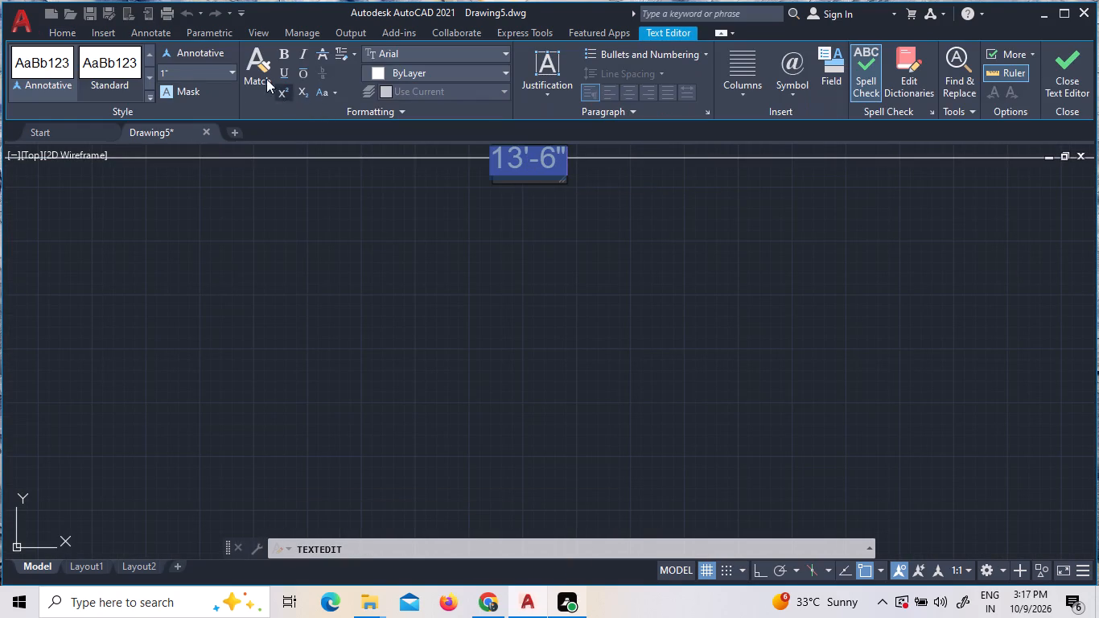
{"action": "left_click", "coordinate": [230, 68]}
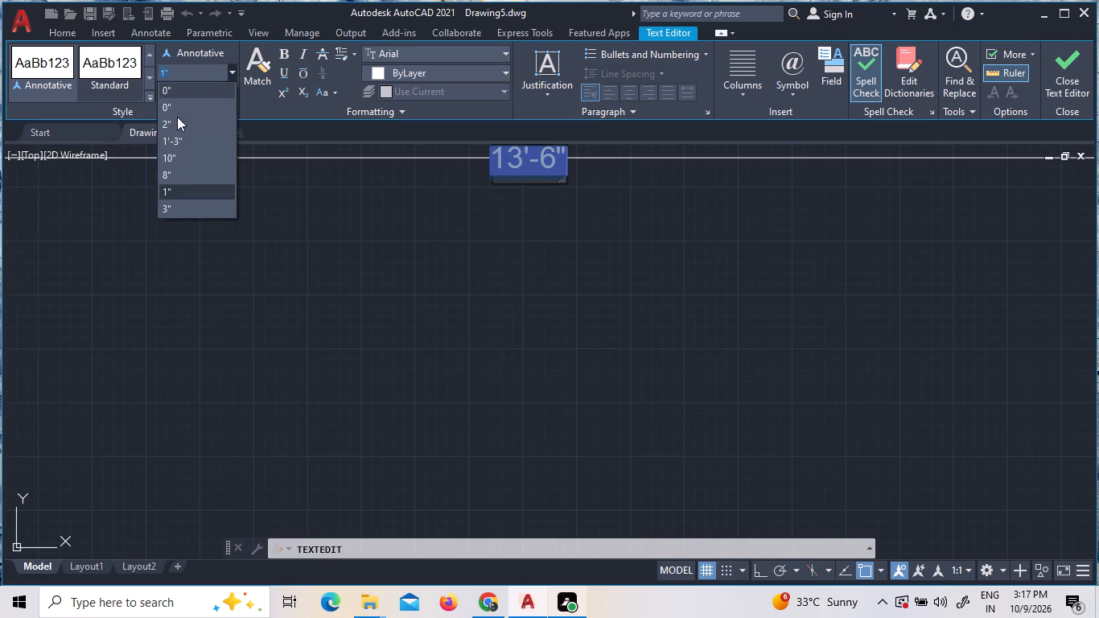
{"action": "left_click", "coordinate": [181, 141]}
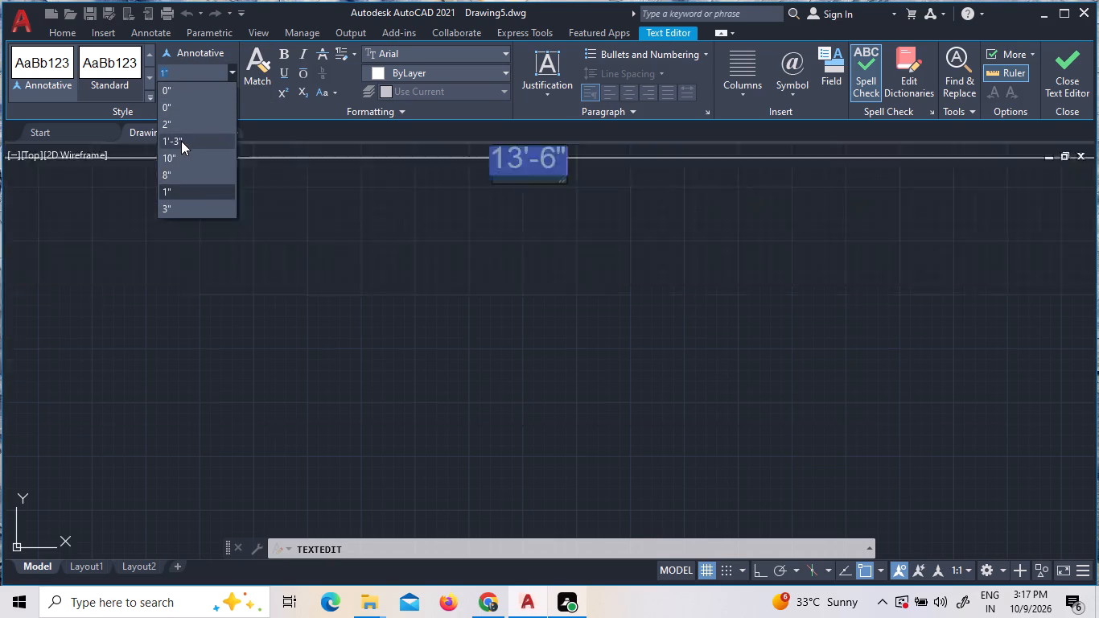
{"action": "left_click", "coordinate": [248, 444]}
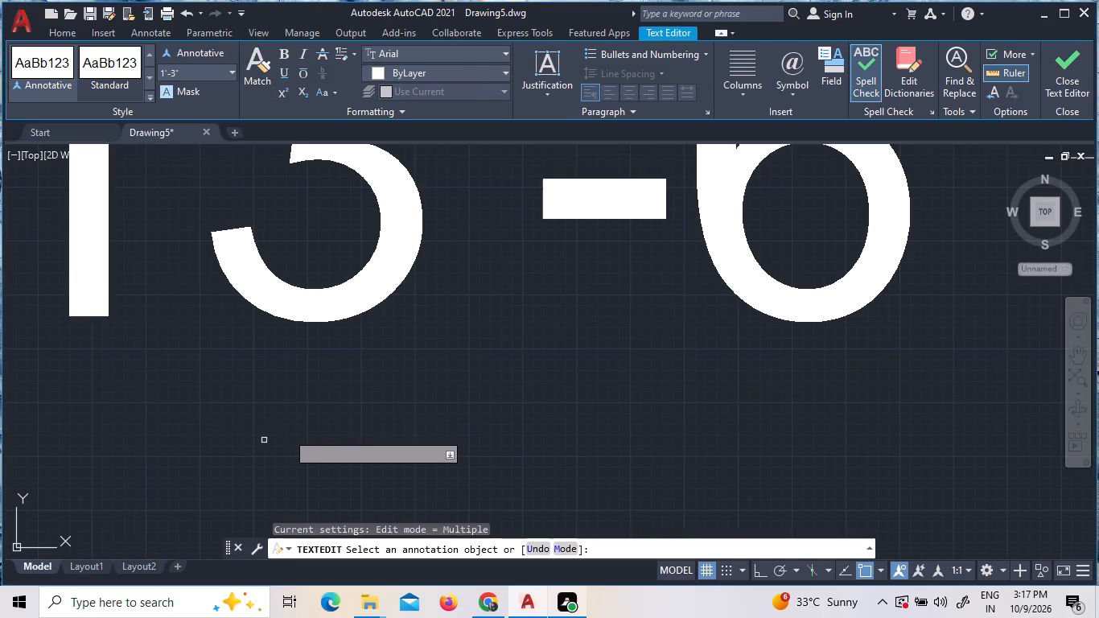
{"action": "scroll", "coordinate": [312, 410], "scroll_direction": "down", "scroll_amount": 7}
{"action": "middle_click_drag", "start_coordinate": [377, 324], "coordinate": [476, 185]}
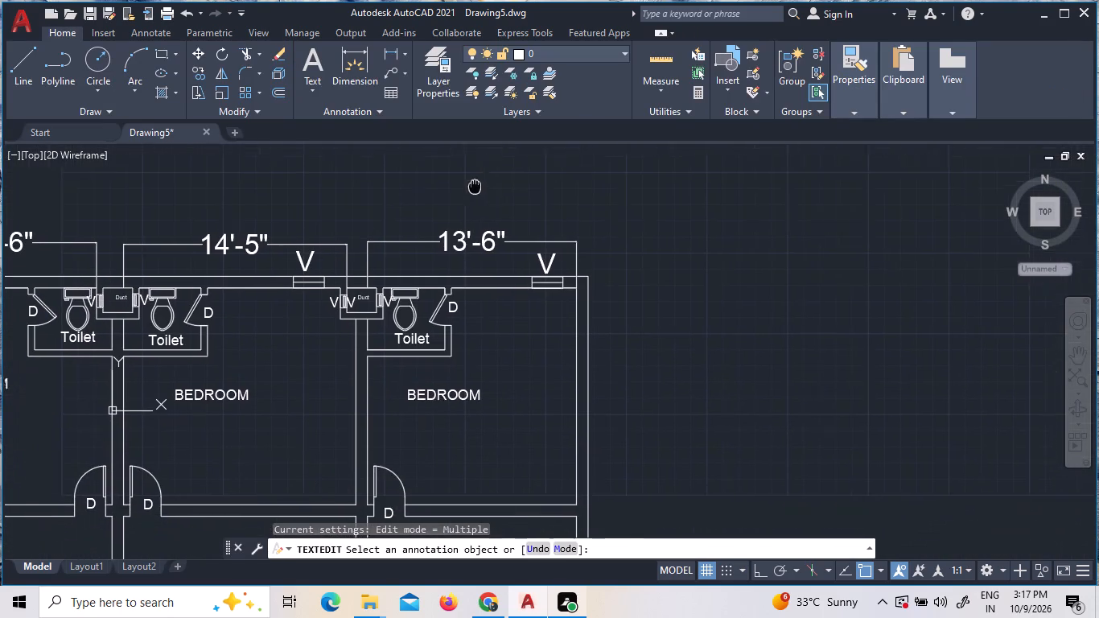
{"action": "middle_click_drag", "start_coordinate": [476, 185], "coordinate": [477, 184]}
{"action": "scroll", "coordinate": [319, 373], "scroll_direction": "down", "scroll_amount": 2}
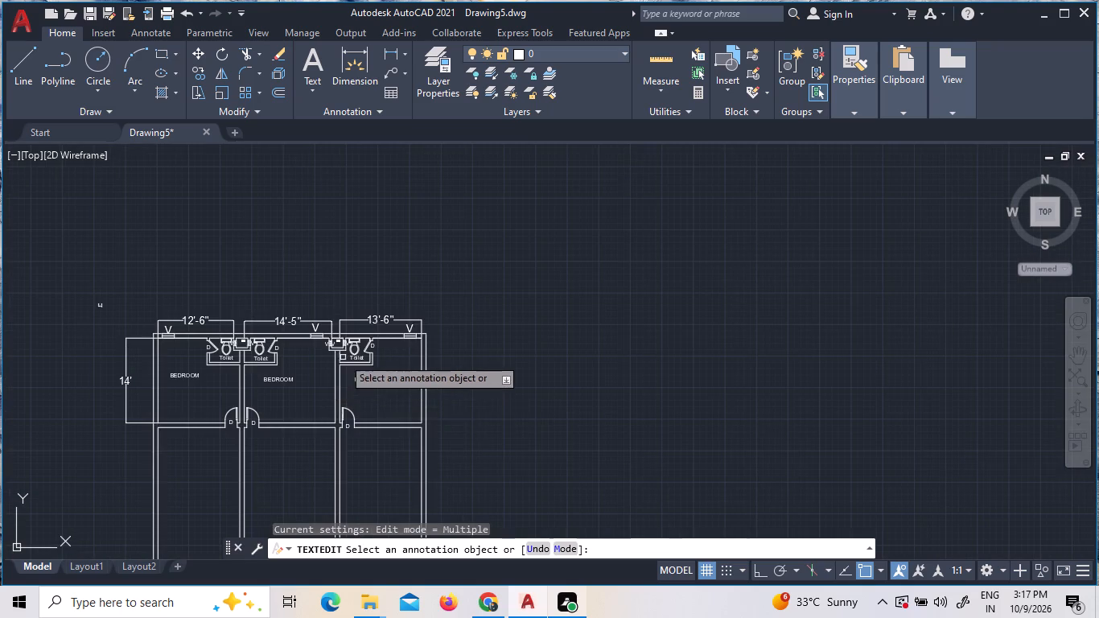
{"action": "middle_click_drag", "start_coordinate": [217, 465], "coordinate": [293, 285]}
{"action": "key", "text": "Escape"}
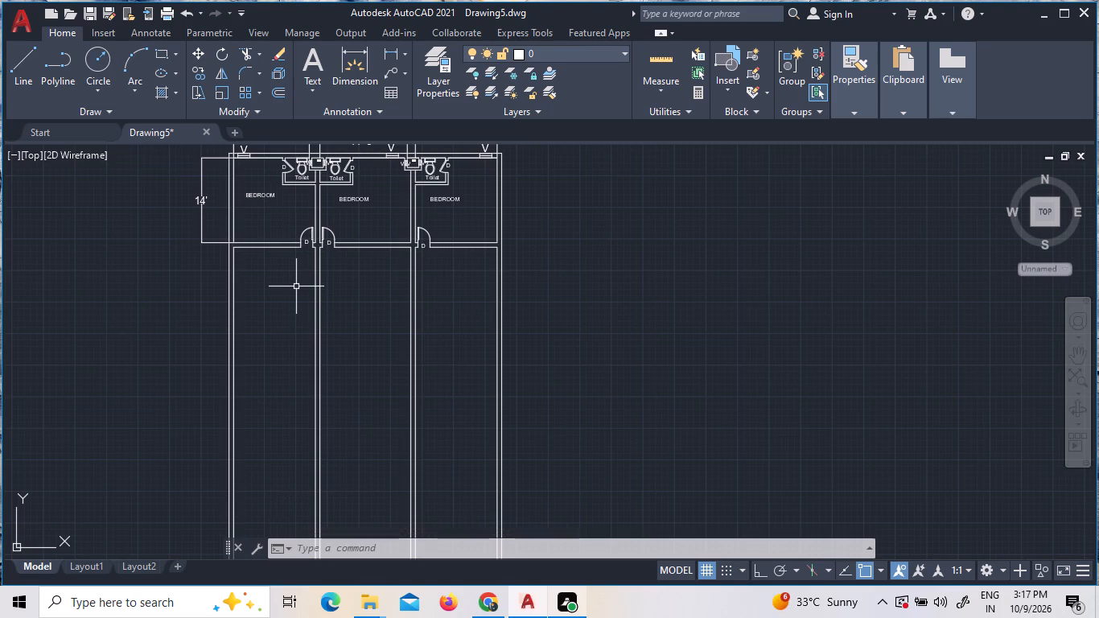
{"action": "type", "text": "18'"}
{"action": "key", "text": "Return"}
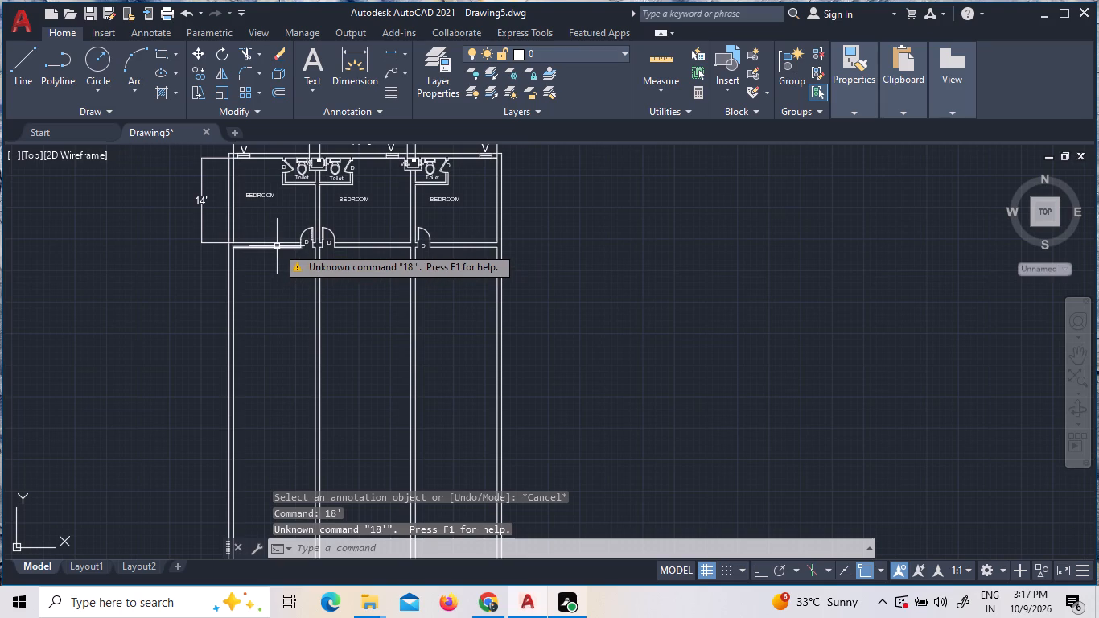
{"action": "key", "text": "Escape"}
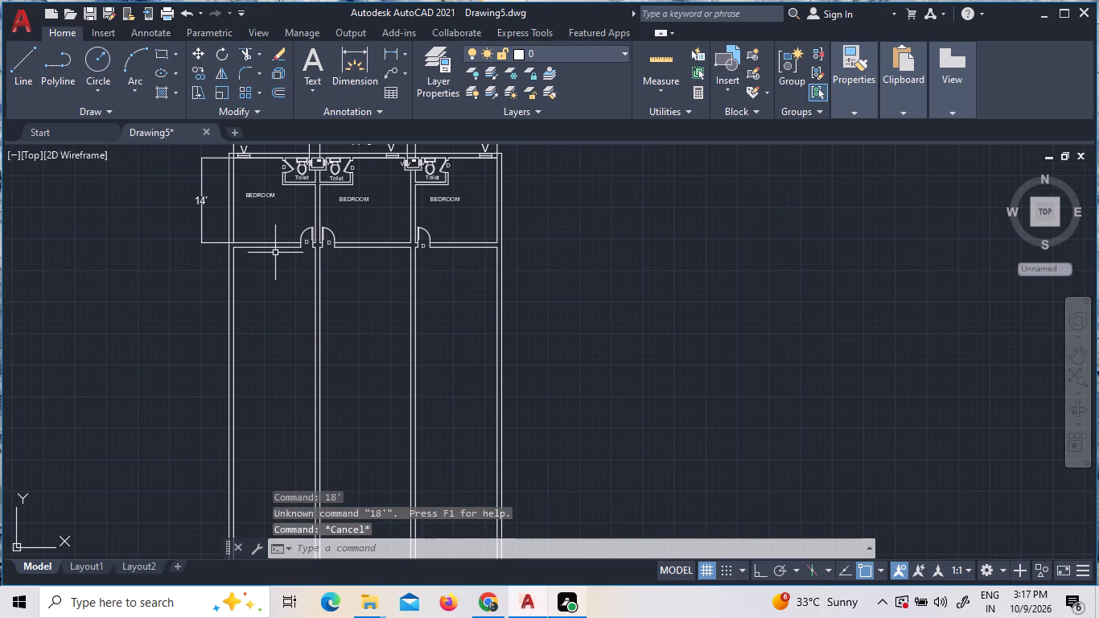
Offset the lower line of each of the three bedrooms' bottom walls 18' downward.
{"action": "key", "text": "o"}
{"action": "key", "text": "Return"}
{"action": "type", "text": "18'"}
{"action": "key", "text": "Return"}
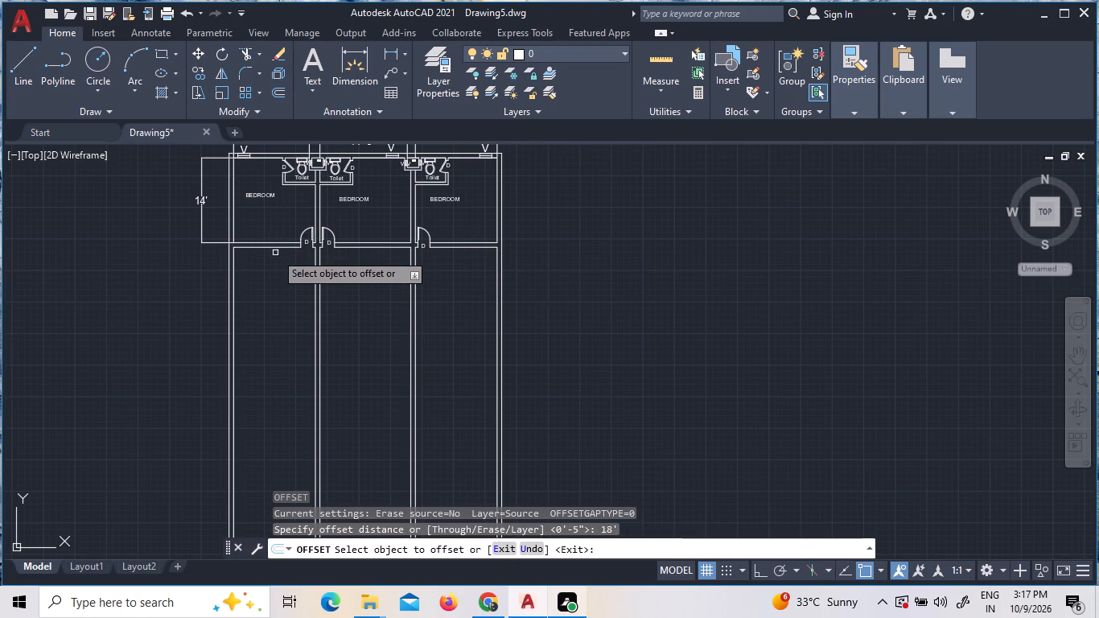
{"action": "left_click", "coordinate": [293, 250]}
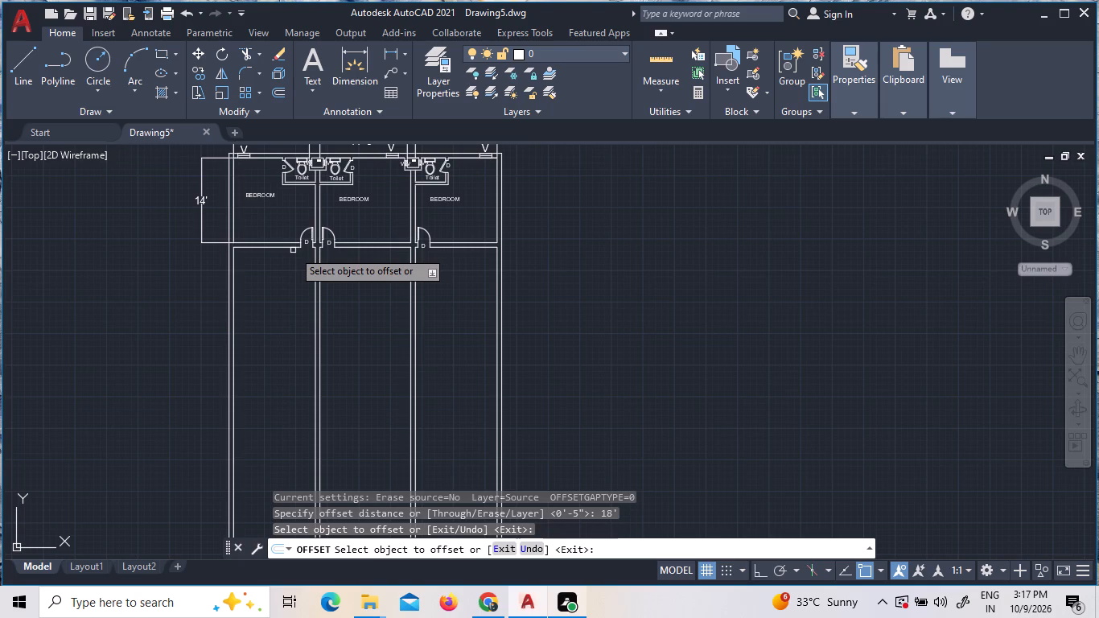
{"action": "left_click", "coordinate": [294, 248]}
{"action": "left_click", "coordinate": [288, 297]}
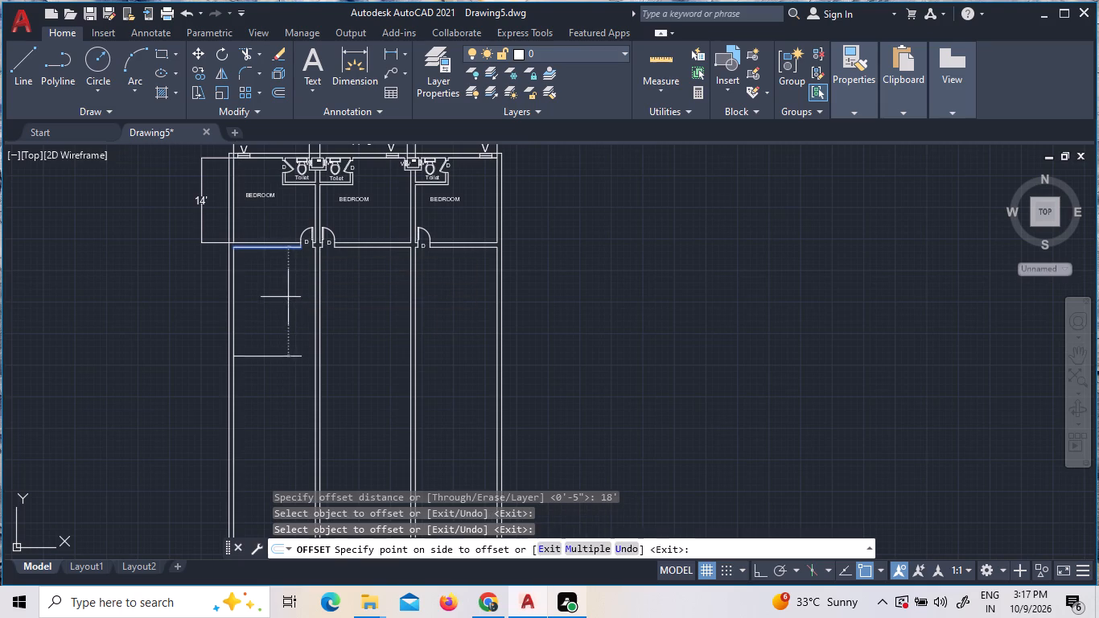
{"action": "left_click", "coordinate": [399, 246]}
{"action": "left_click", "coordinate": [399, 327]}
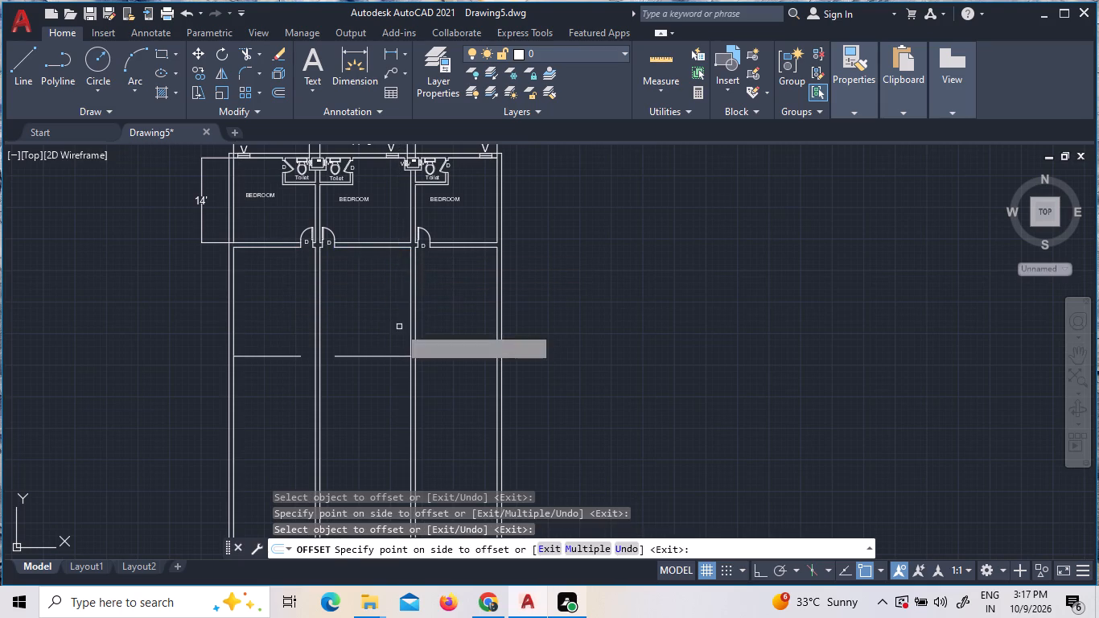
{"action": "left_click", "coordinate": [467, 245]}
{"action": "left_click", "coordinate": [450, 344]}
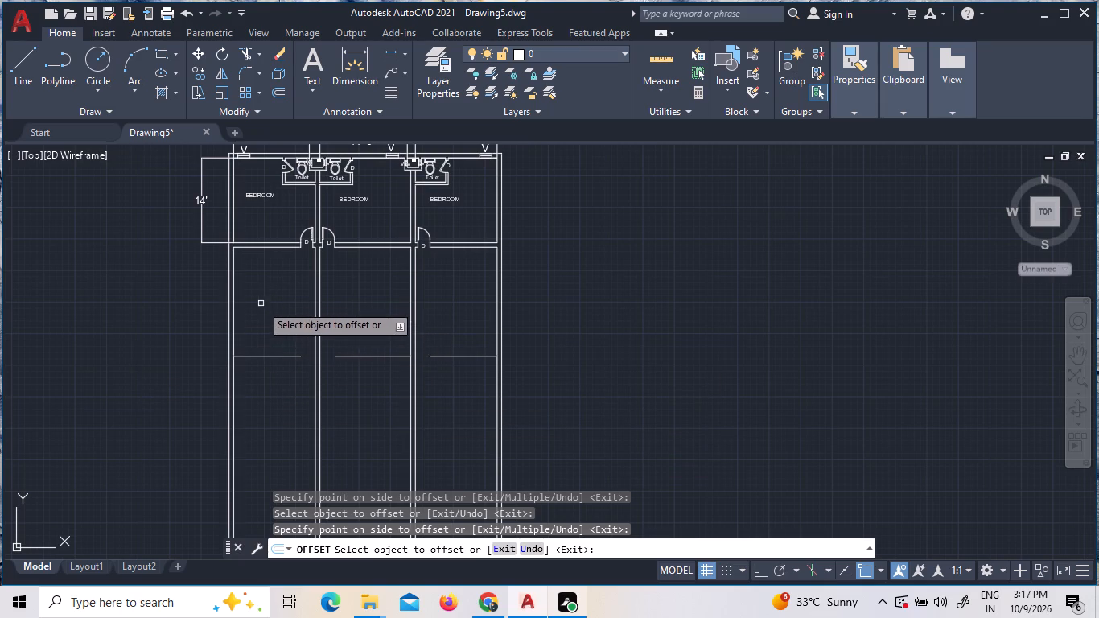
{"action": "key", "text": "Escape"}
Offset the first unit's left wall inner line and the second and third units' right wall inner lines 6' into their rooms.
{"action": "key", "text": "o"}
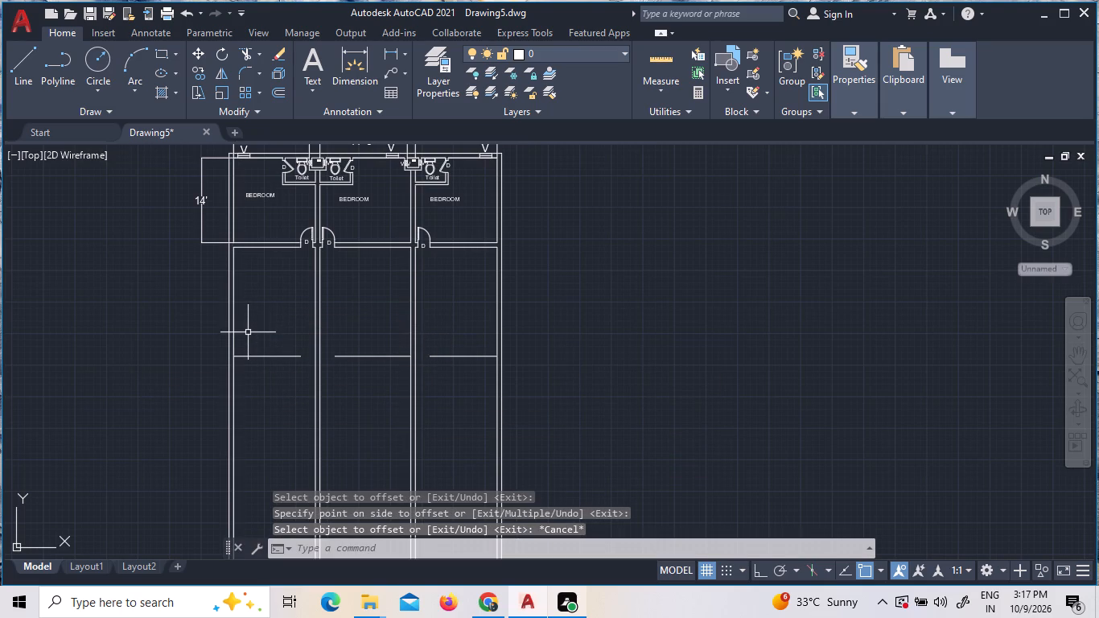
{"action": "key", "text": "Return"}
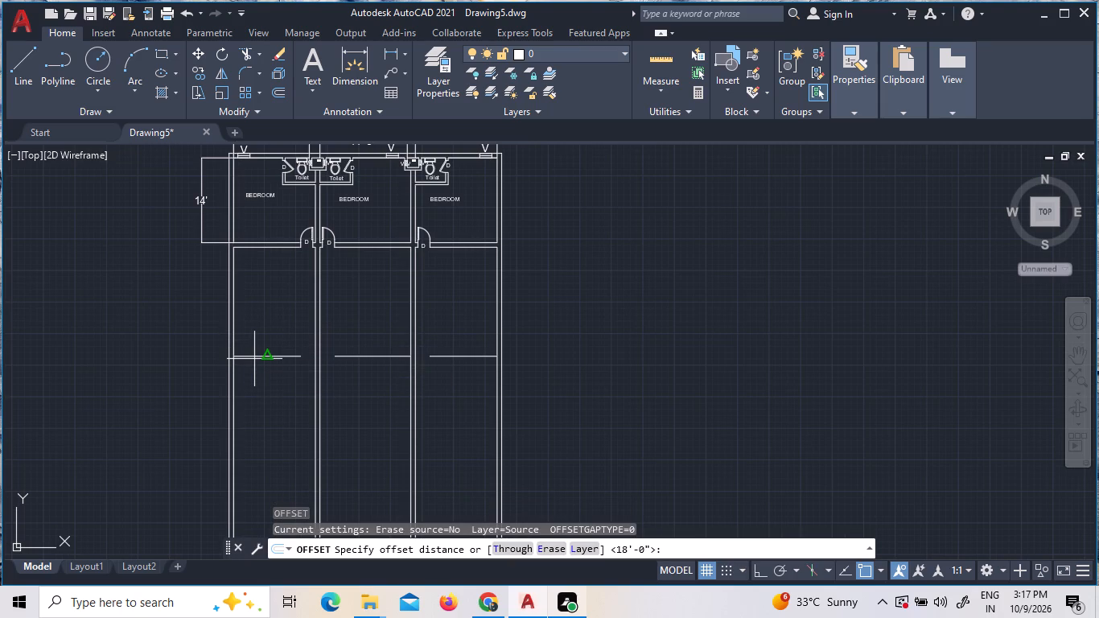
{"action": "key", "text": "6"}
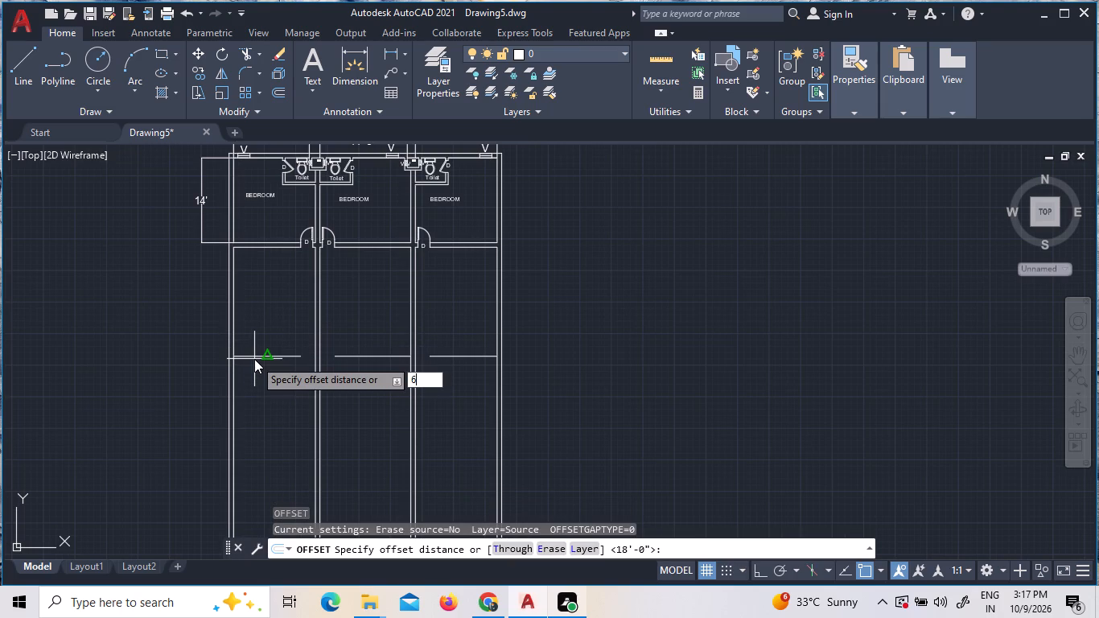
{"action": "key", "text": "apostrophe"}
{"action": "key", "text": "Return"}
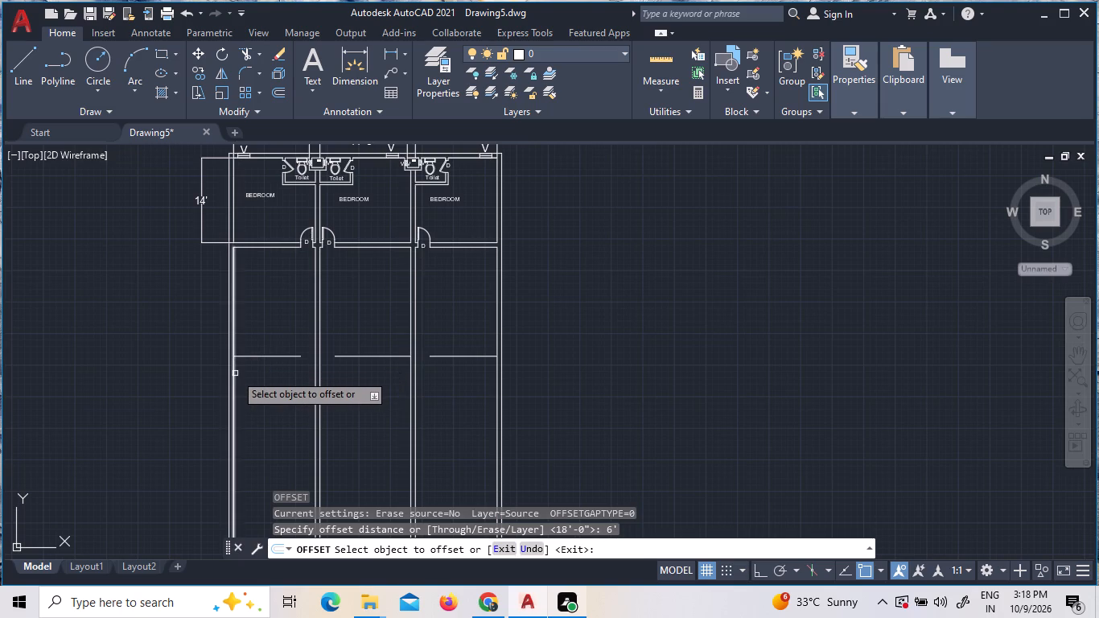
{"action": "left_click", "coordinate": [235, 373]}
{"action": "left_click", "coordinate": [245, 374]}
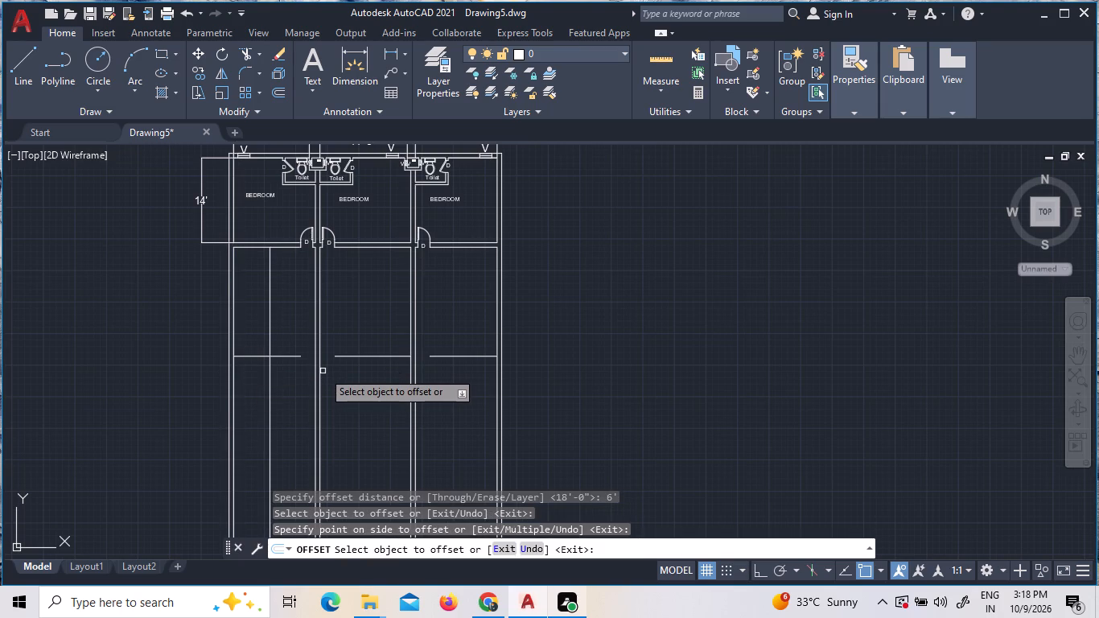
{"action": "left_click", "coordinate": [410, 385]}
{"action": "left_click", "coordinate": [405, 385]}
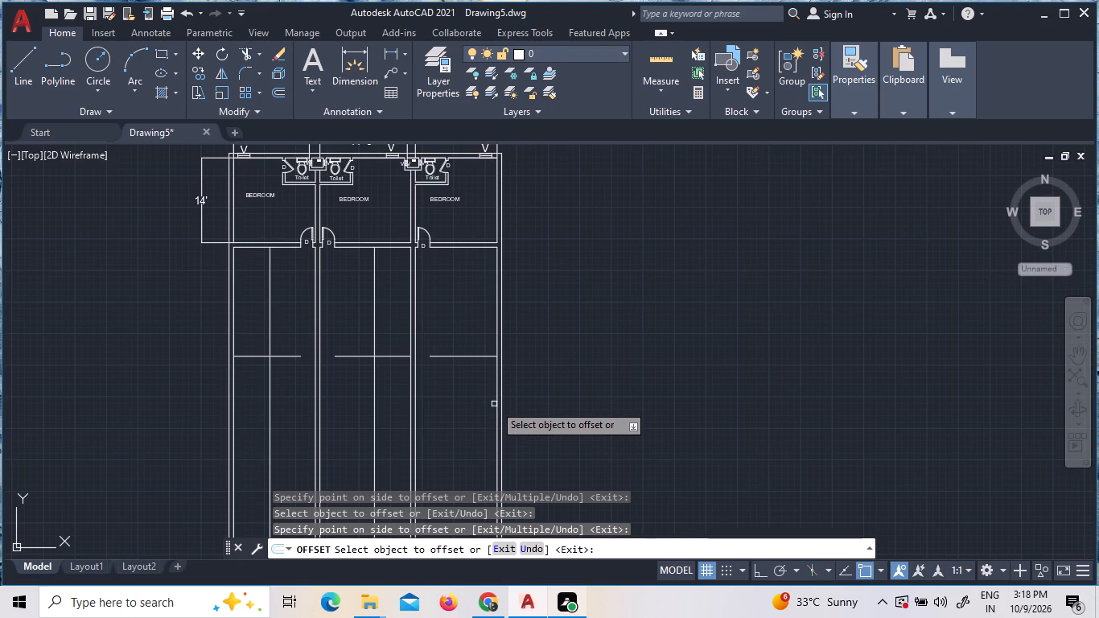
{"action": "left_click", "coordinate": [496, 401]}
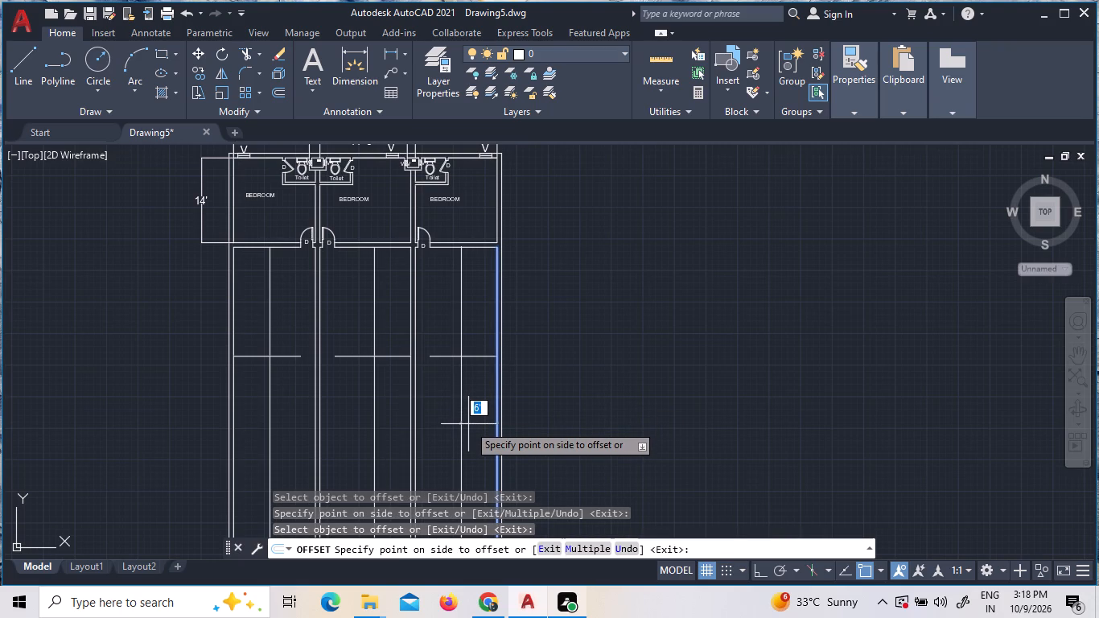
{"action": "left_click", "coordinate": [465, 434]}
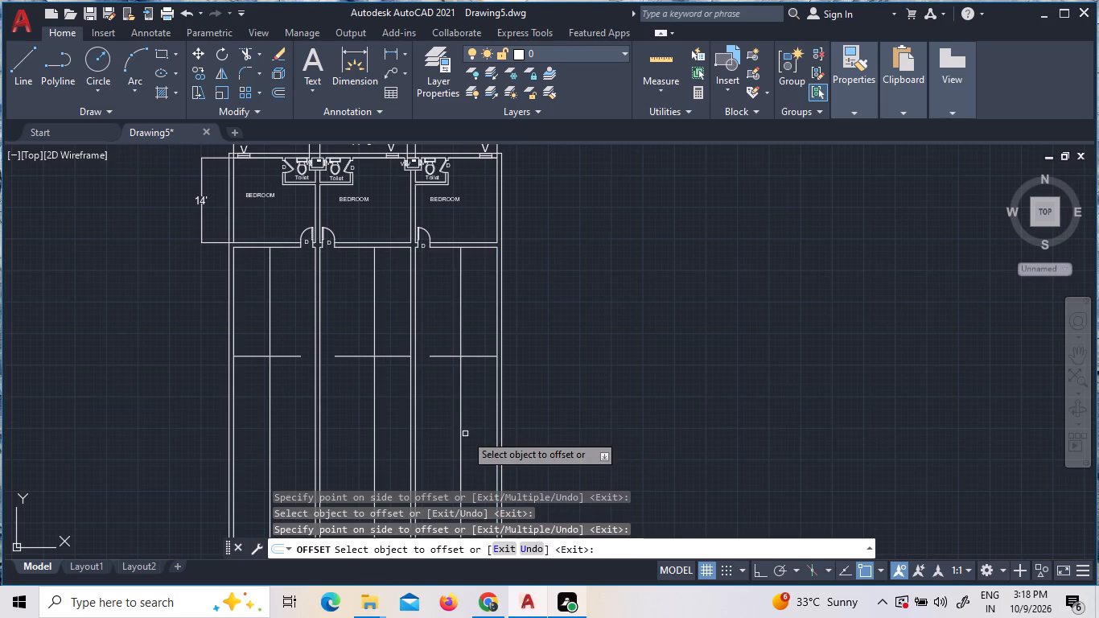
{"action": "key", "text": "Escape"}
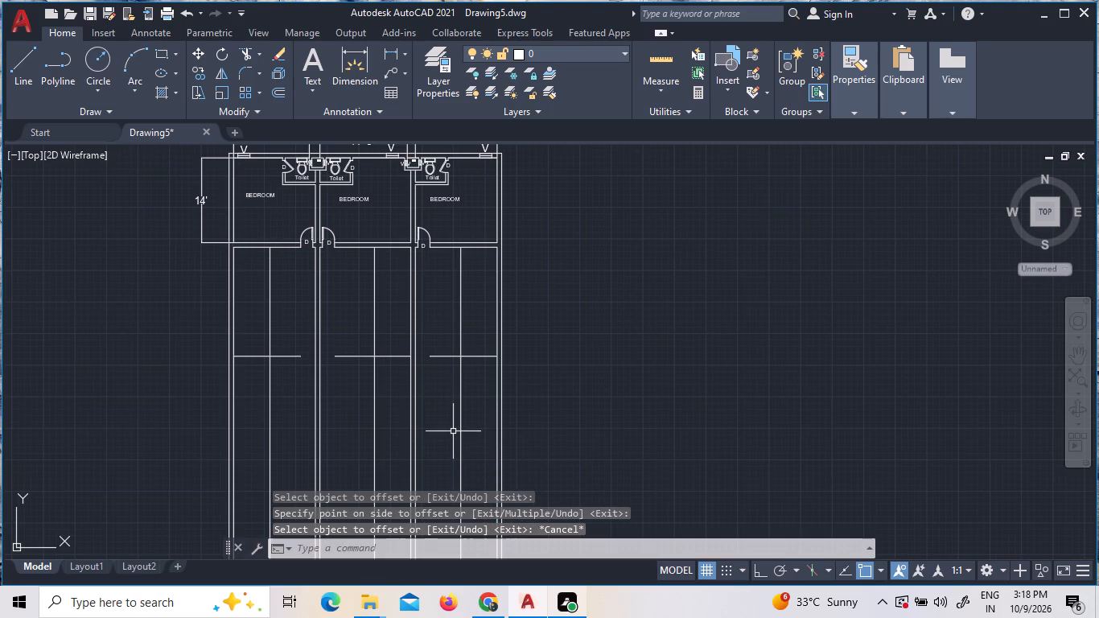
Offset the horizontal line below each of the three bedrooms 9" downward to form the wall thickness.
{"action": "key", "text": "o"}
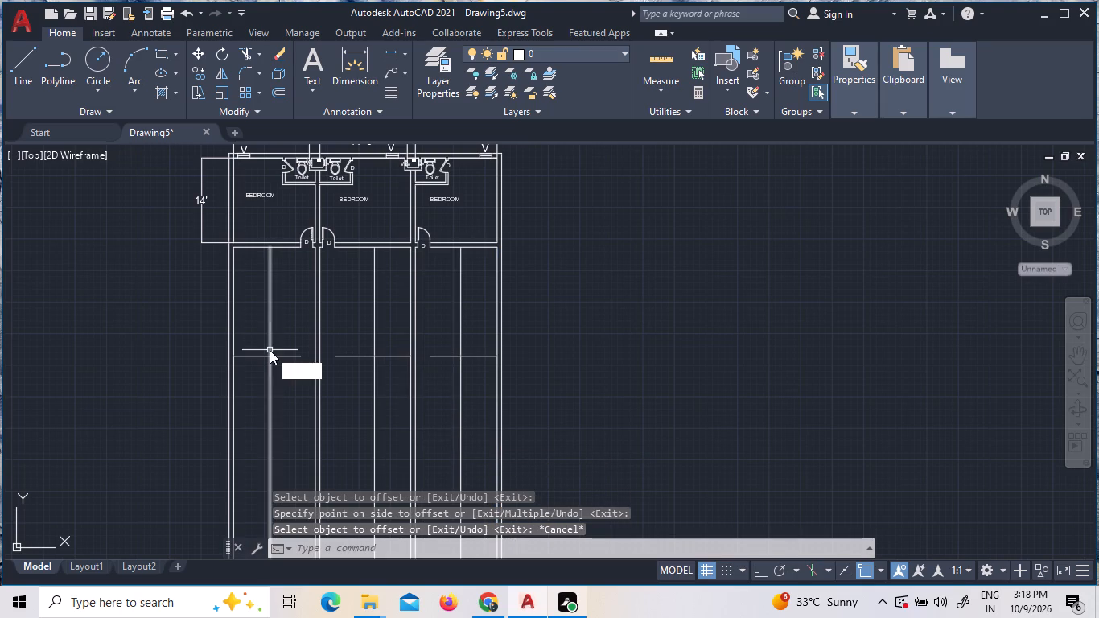
{"action": "key", "text": "Return"}
{"action": "key", "text": "9"}
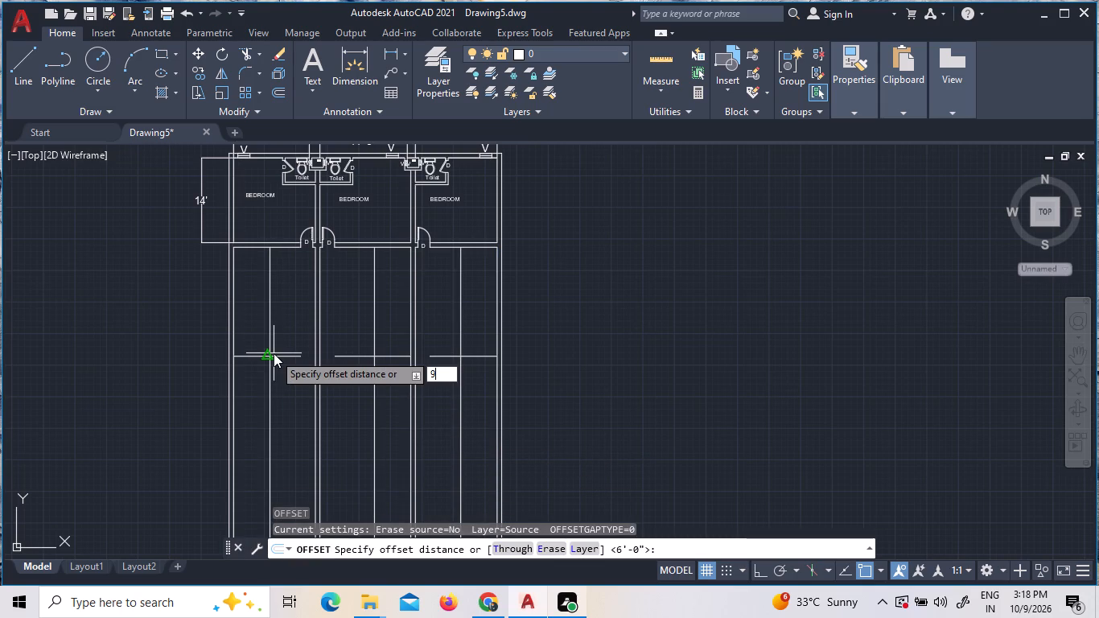
{"action": "key", "text": "shift+quotedbl"}
{"action": "key", "text": "Return"}
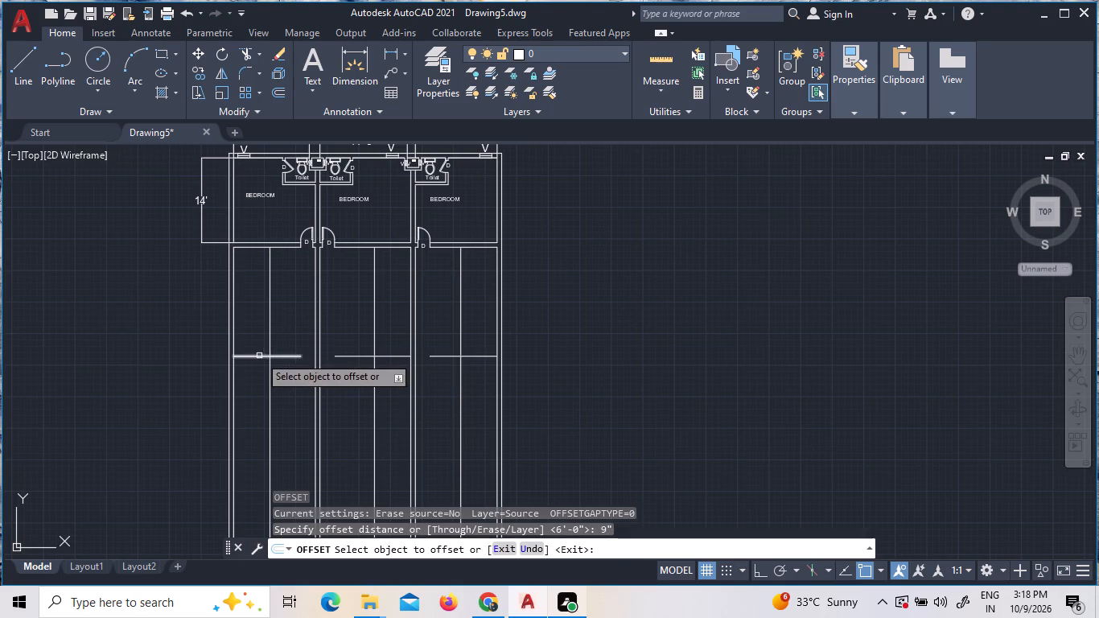
{"action": "left_click", "coordinate": [259, 356]}
{"action": "left_click", "coordinate": [258, 385]}
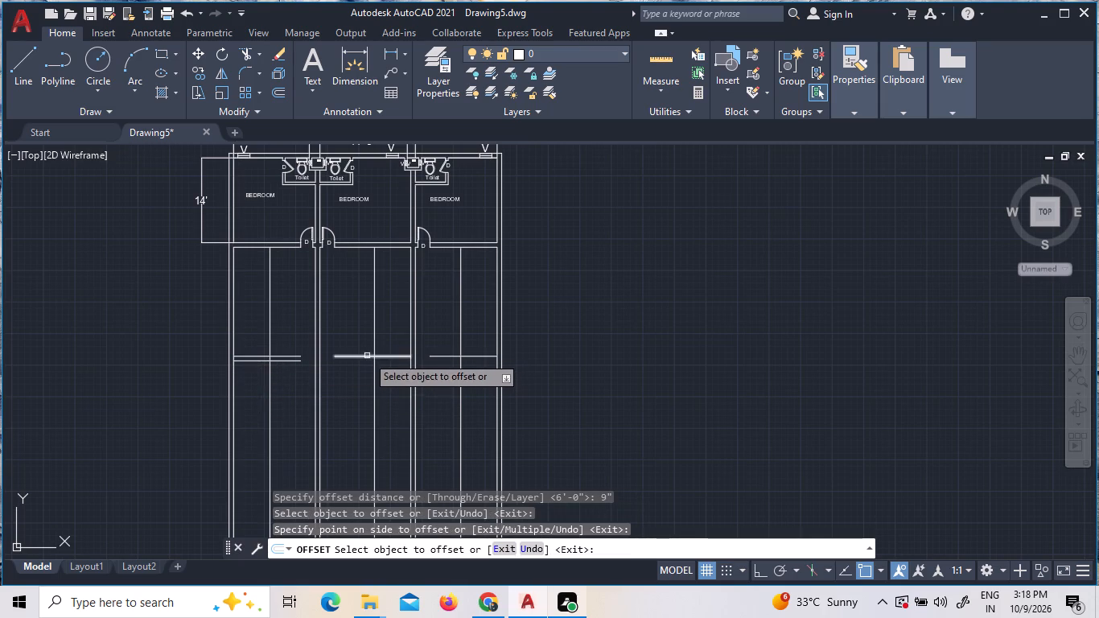
{"action": "left_click", "coordinate": [367, 356]}
{"action": "left_click", "coordinate": [354, 390]}
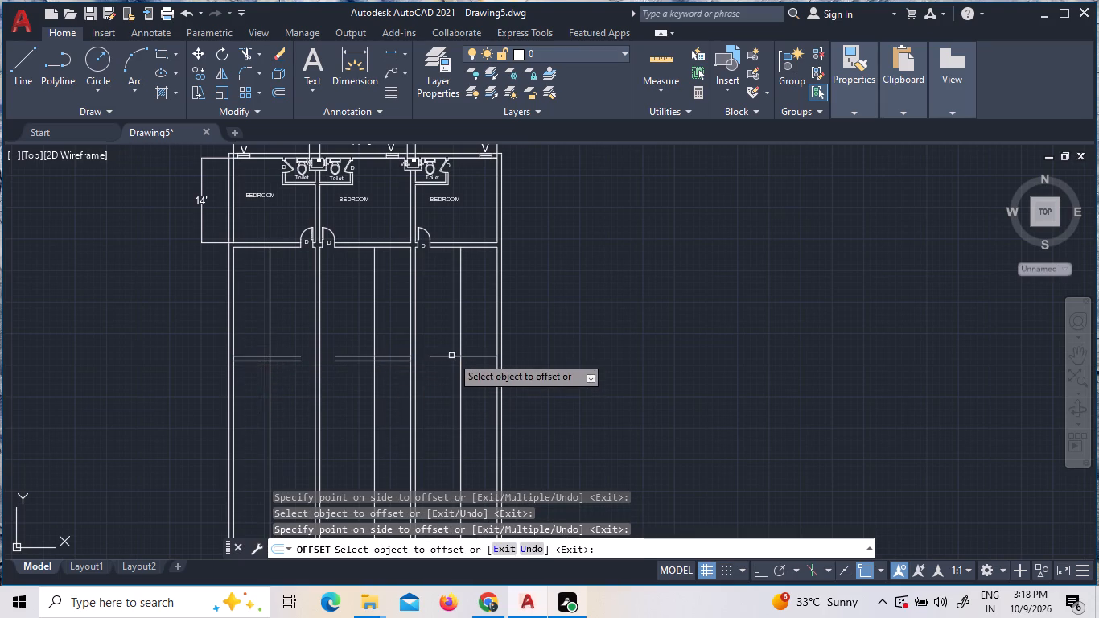
{"action": "left_click", "coordinate": [451, 356]}
{"action": "left_click", "coordinate": [444, 390]}
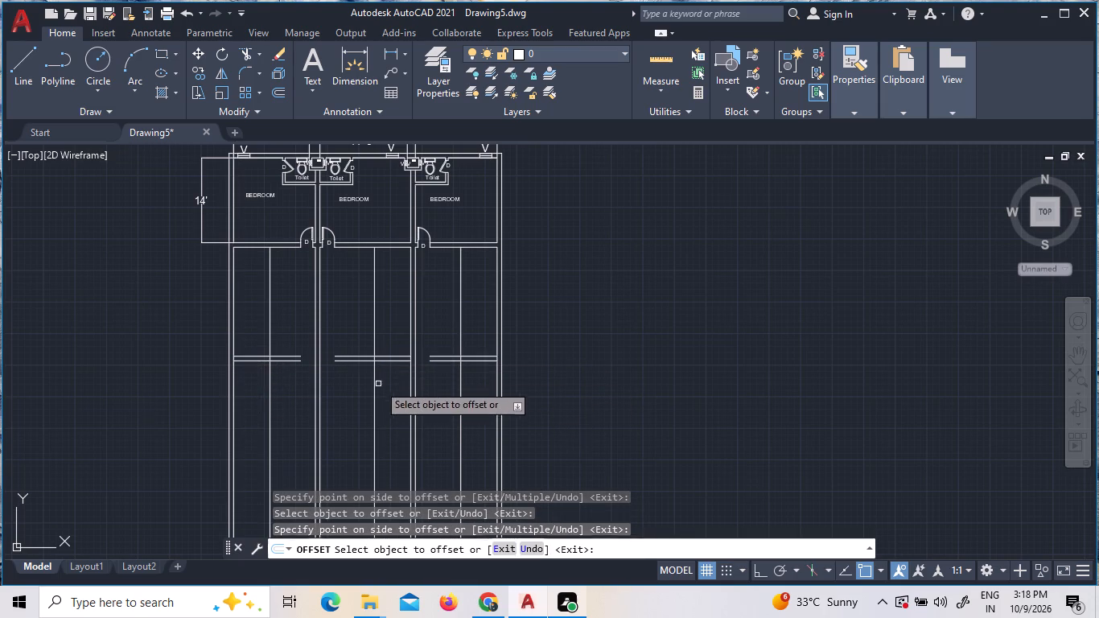
Offset the first unit's new vertical line 9" to the right and leave the Offset command.
{"action": "left_click", "coordinate": [269, 370]}
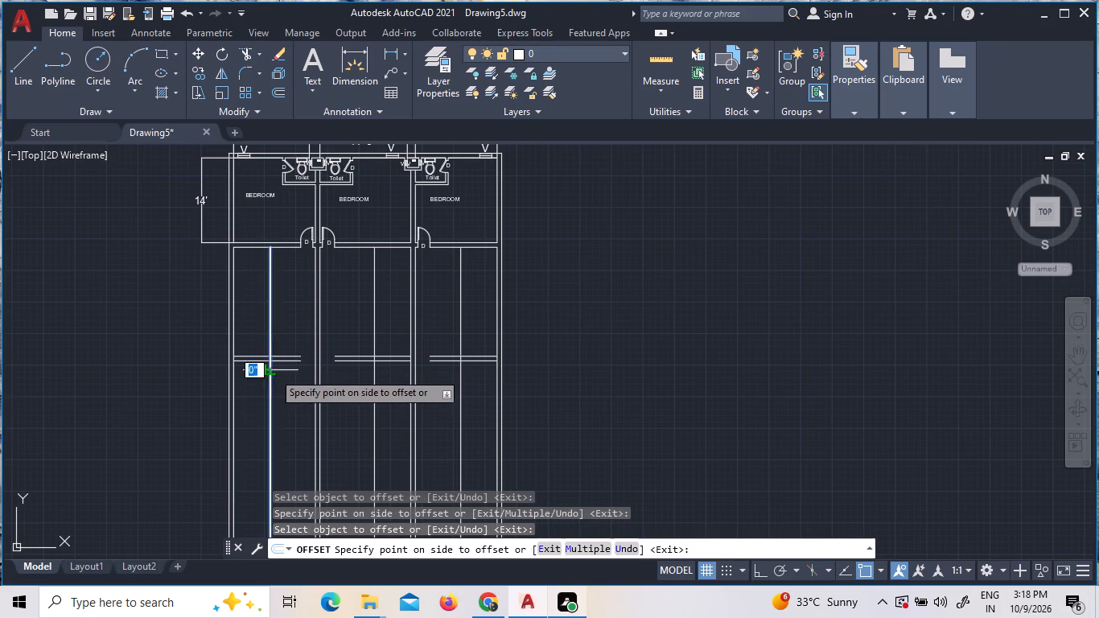
{"action": "left_click", "coordinate": [286, 375]}
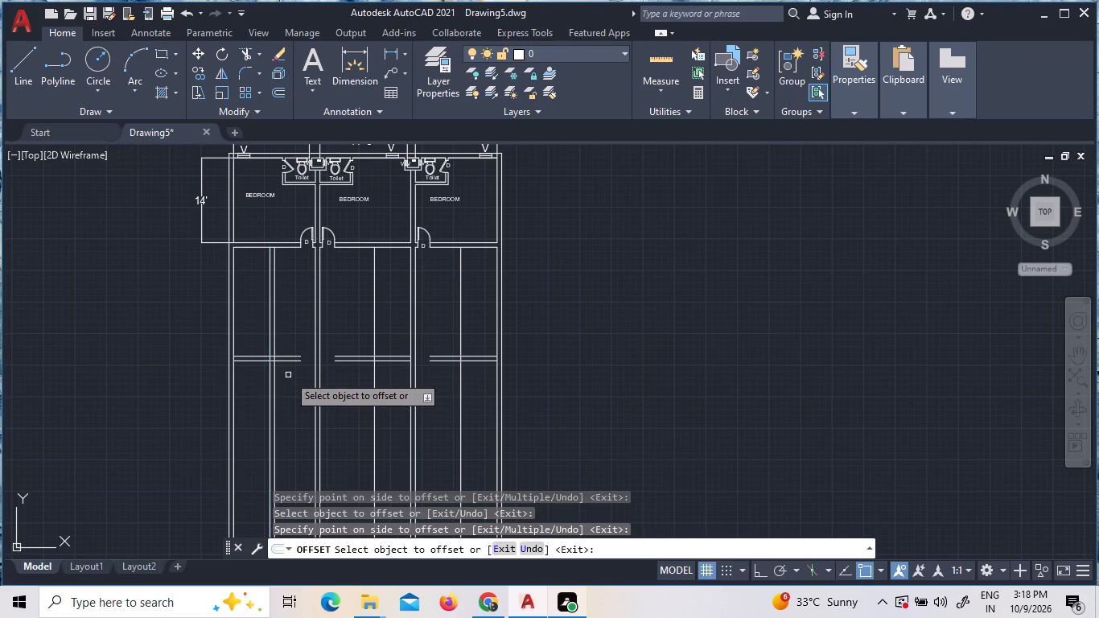
{"action": "key", "text": "t"}
{"action": "key", "text": "r"}
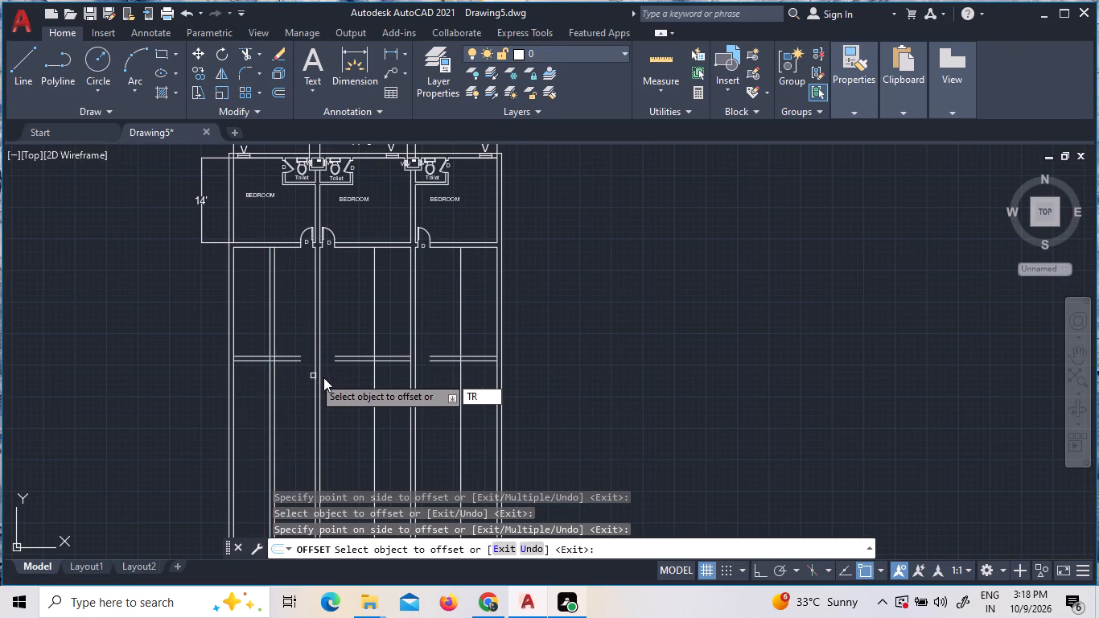
{"action": "key", "text": "space"}
{"action": "key", "text": "space"}
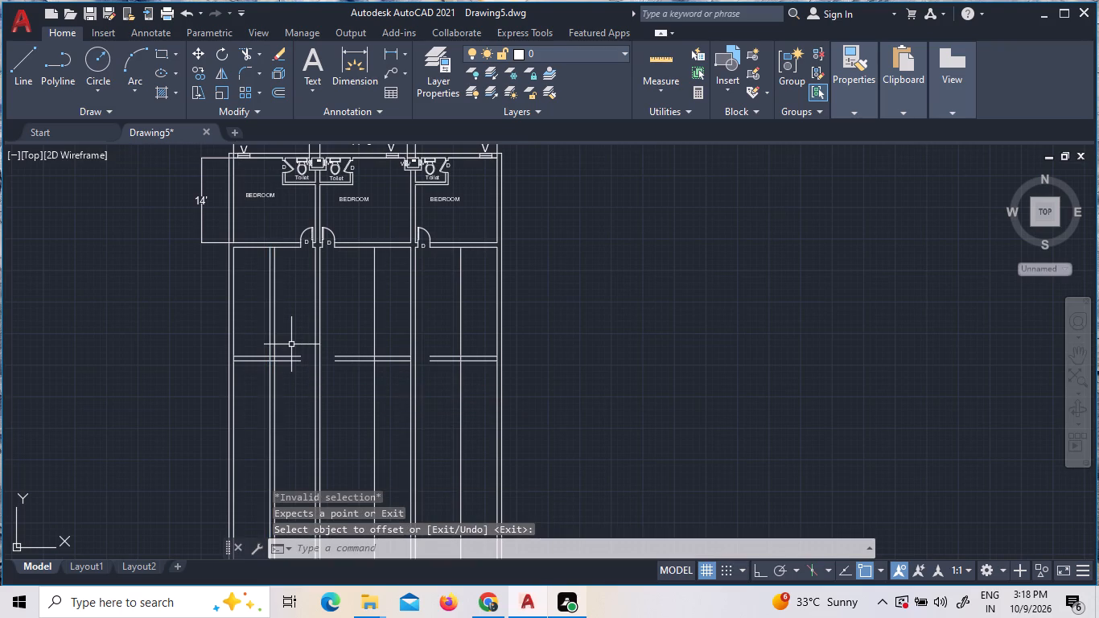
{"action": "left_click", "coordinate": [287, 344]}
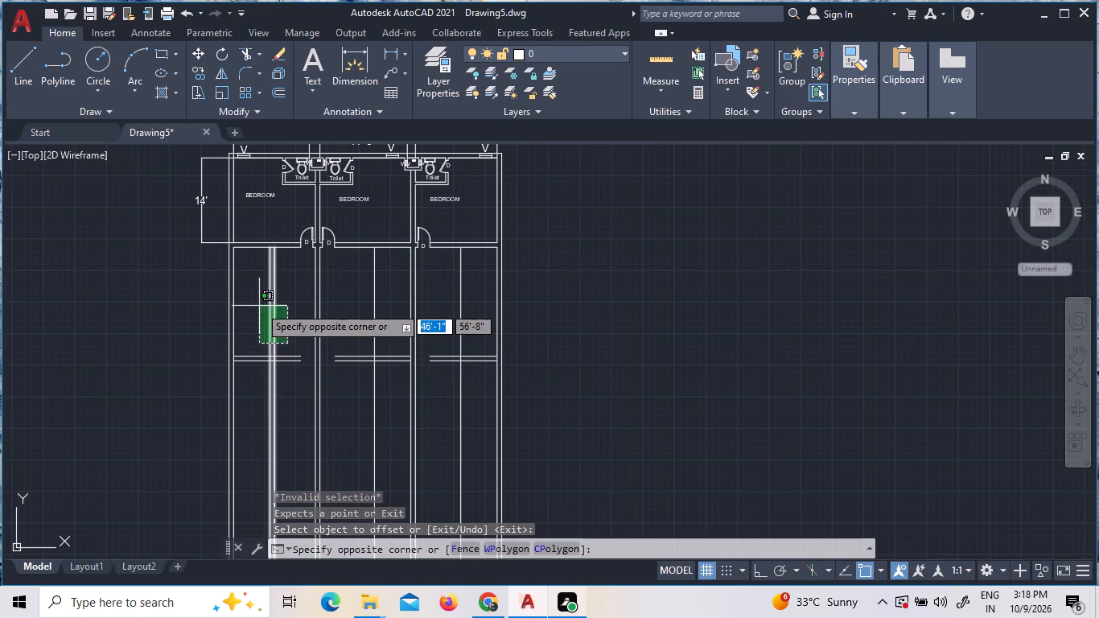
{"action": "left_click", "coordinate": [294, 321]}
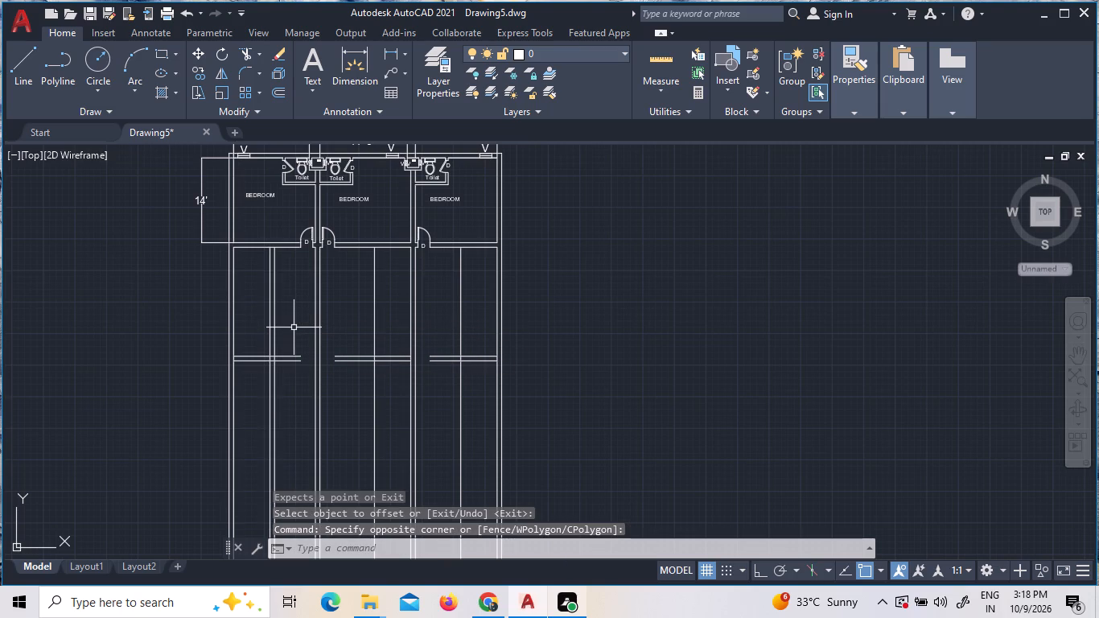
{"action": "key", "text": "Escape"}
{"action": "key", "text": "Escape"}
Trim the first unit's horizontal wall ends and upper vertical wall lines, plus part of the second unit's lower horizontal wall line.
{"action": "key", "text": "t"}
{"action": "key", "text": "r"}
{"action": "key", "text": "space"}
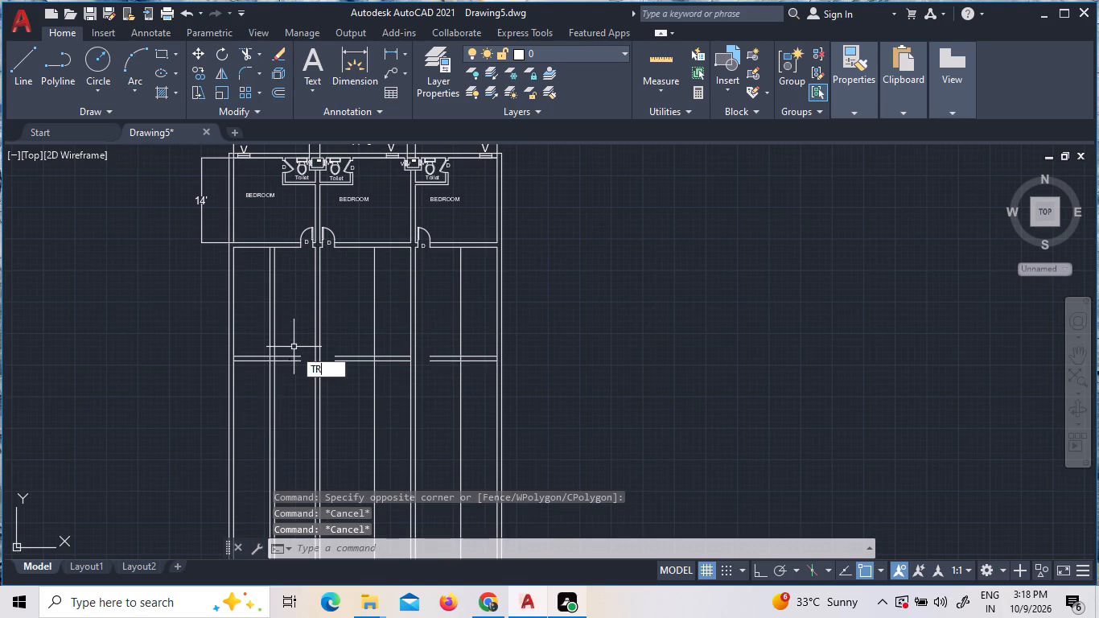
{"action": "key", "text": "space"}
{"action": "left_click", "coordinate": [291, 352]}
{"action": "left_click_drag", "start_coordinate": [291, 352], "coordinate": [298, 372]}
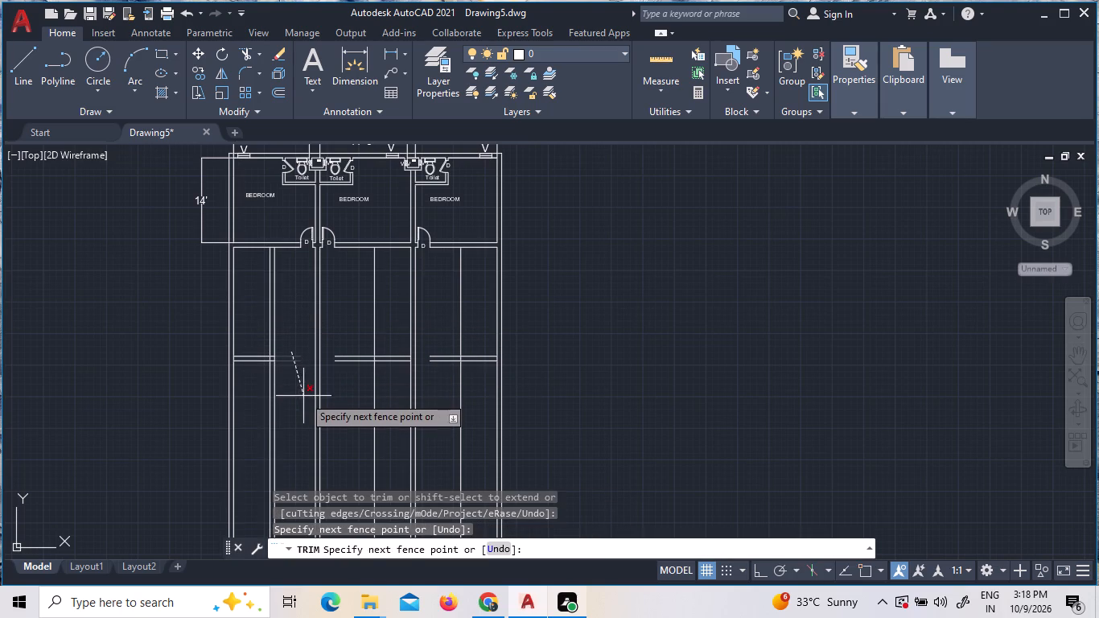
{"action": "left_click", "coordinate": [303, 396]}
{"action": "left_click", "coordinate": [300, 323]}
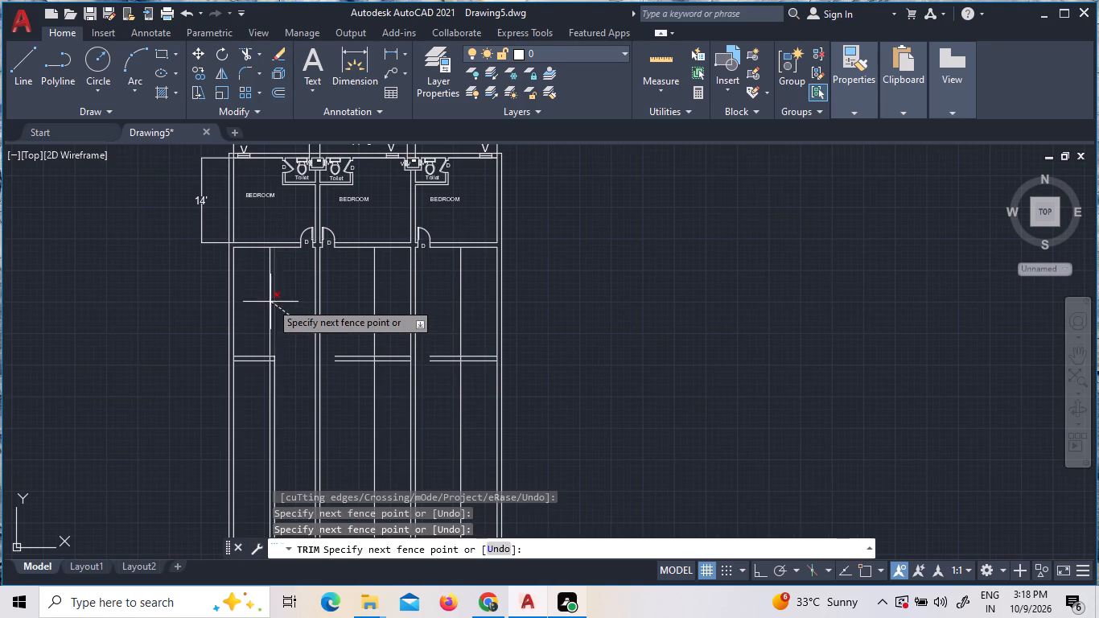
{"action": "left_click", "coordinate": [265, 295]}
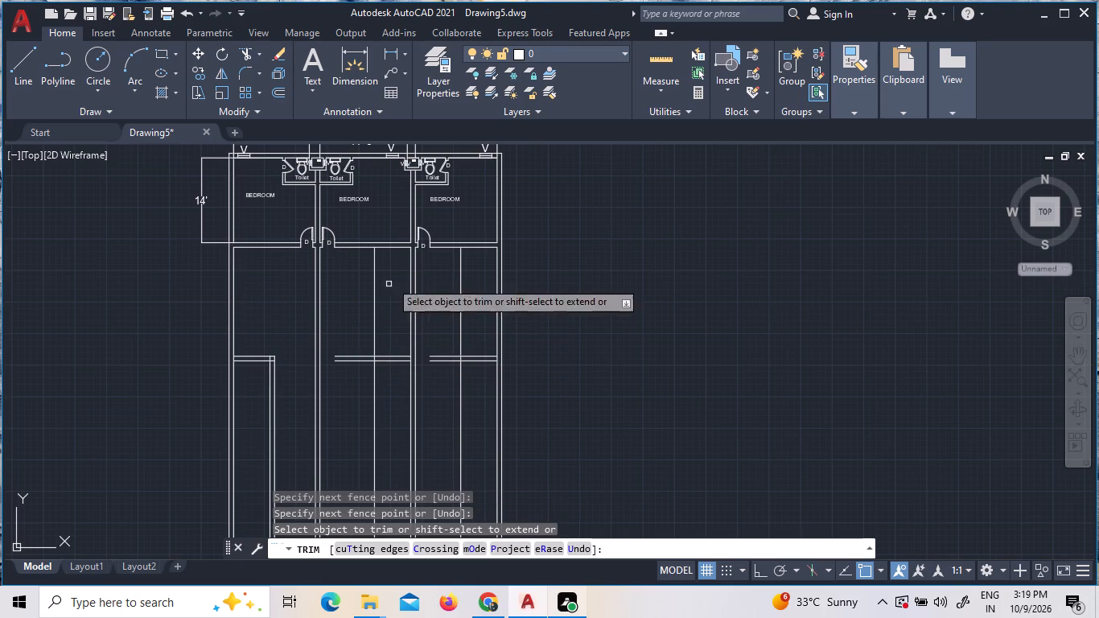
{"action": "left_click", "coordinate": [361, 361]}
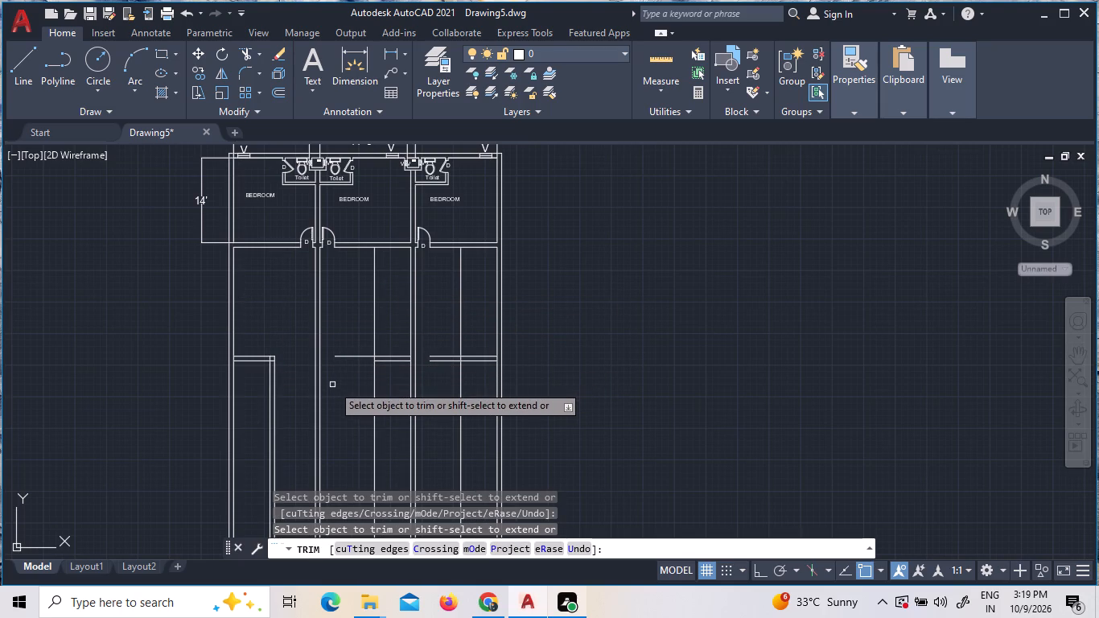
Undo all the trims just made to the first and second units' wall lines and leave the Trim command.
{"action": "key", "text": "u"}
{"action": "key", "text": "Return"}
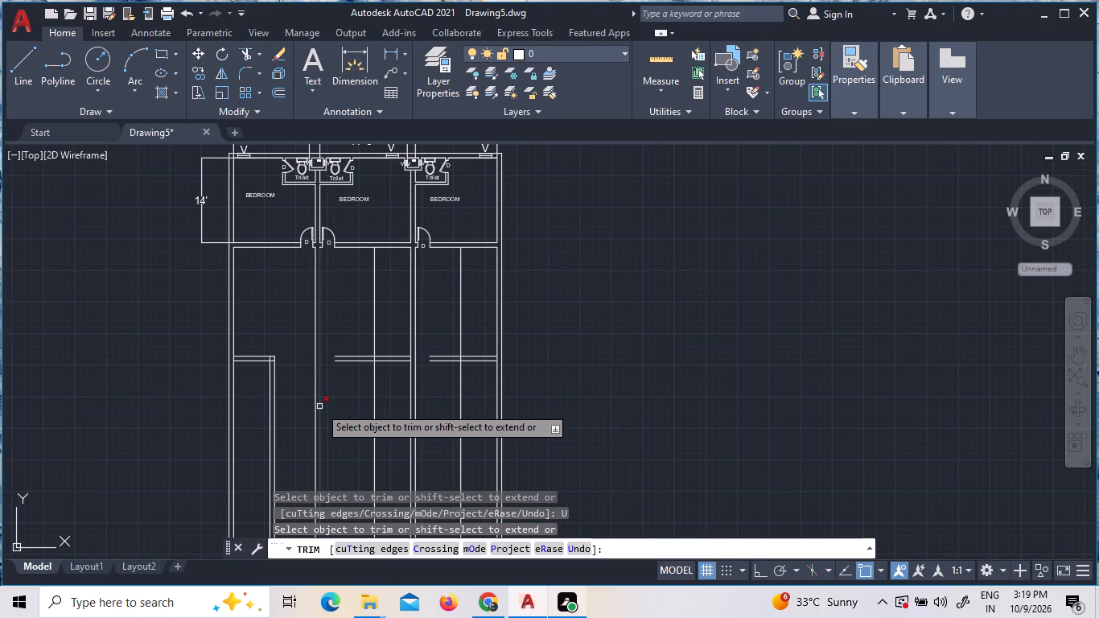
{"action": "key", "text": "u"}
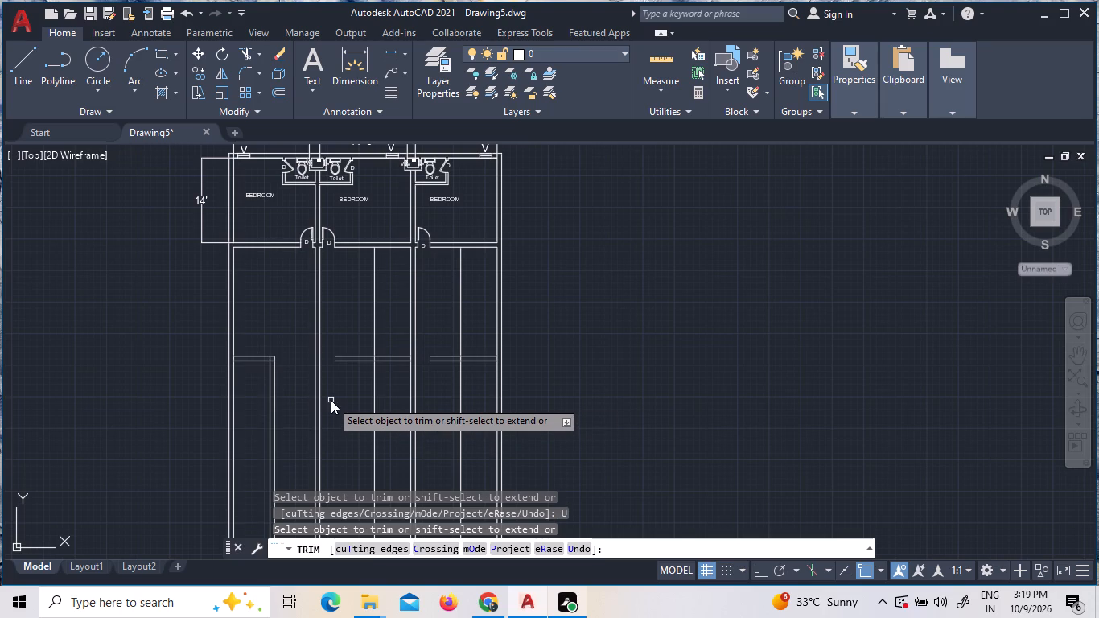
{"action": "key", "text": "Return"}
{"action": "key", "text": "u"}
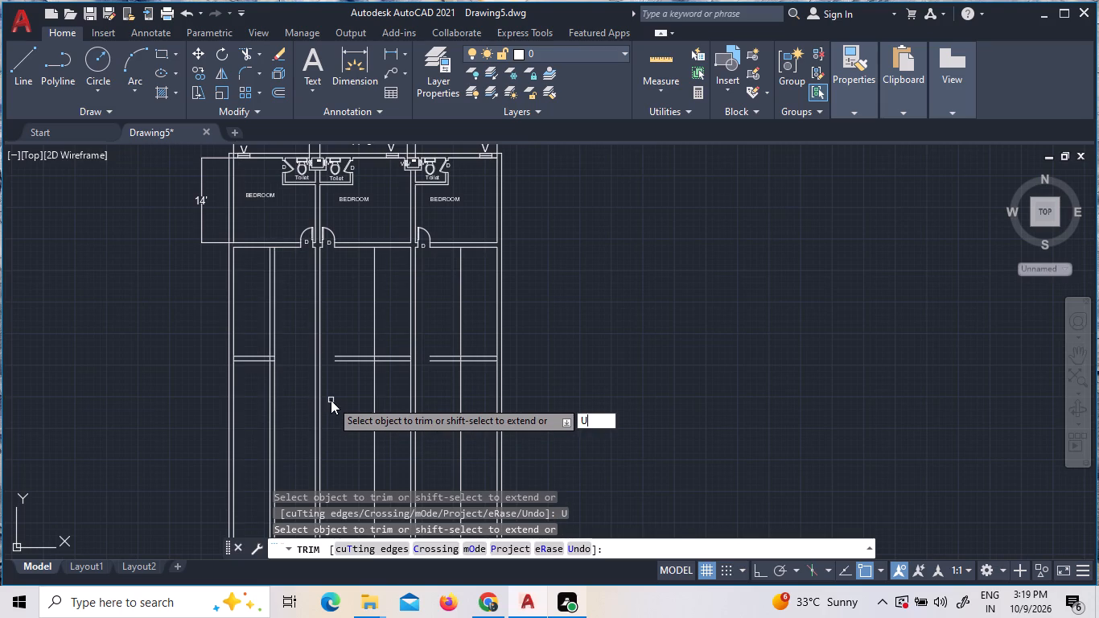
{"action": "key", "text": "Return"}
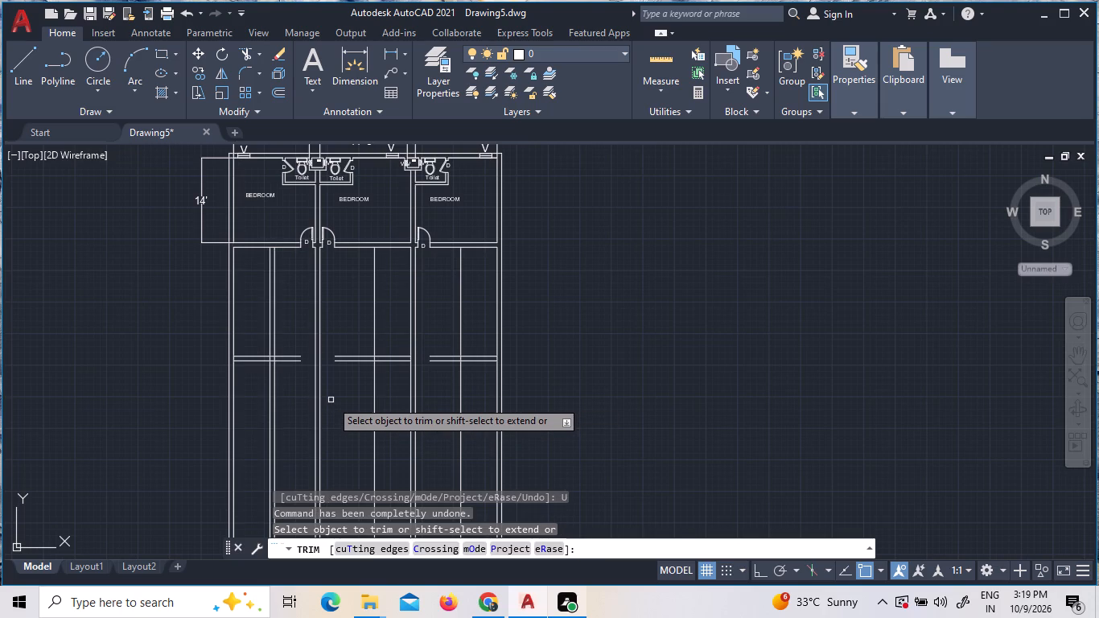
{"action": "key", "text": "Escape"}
Offset the new vertical lines in the second and third units 9" to the left.
{"action": "key", "text": "o"}
{"action": "key", "text": "Return"}
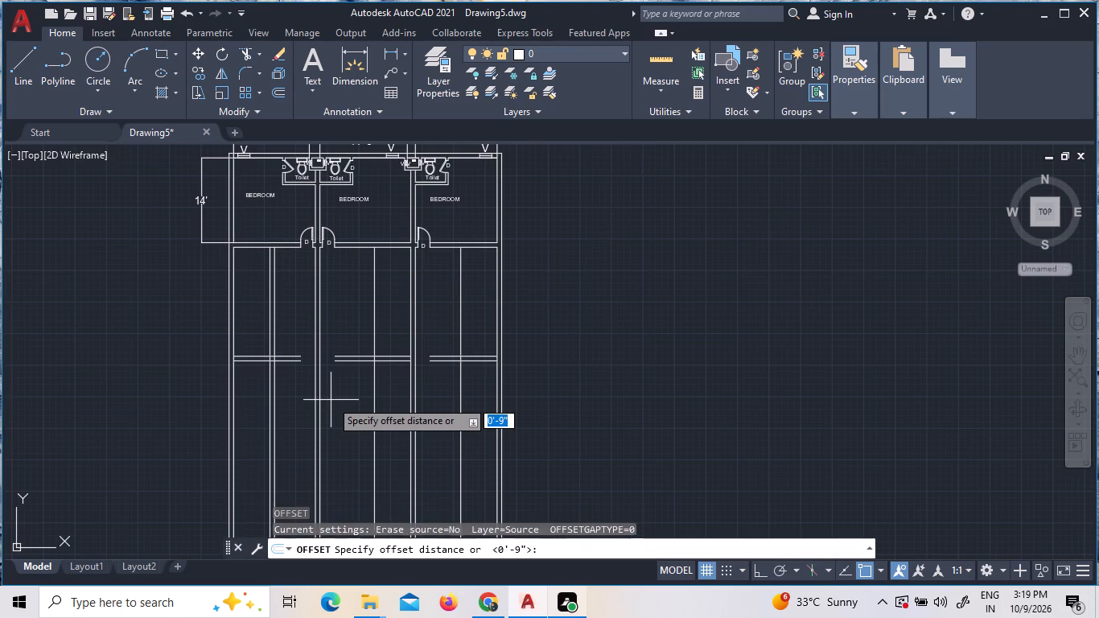
{"action": "key", "text": "Return"}
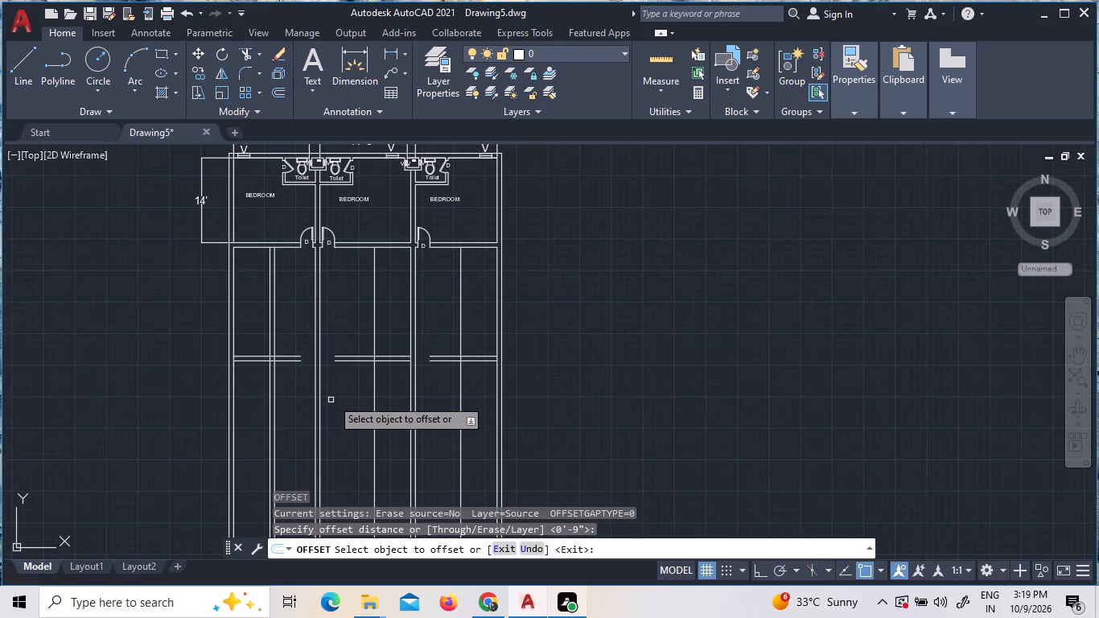
{"action": "left_click", "coordinate": [373, 332]}
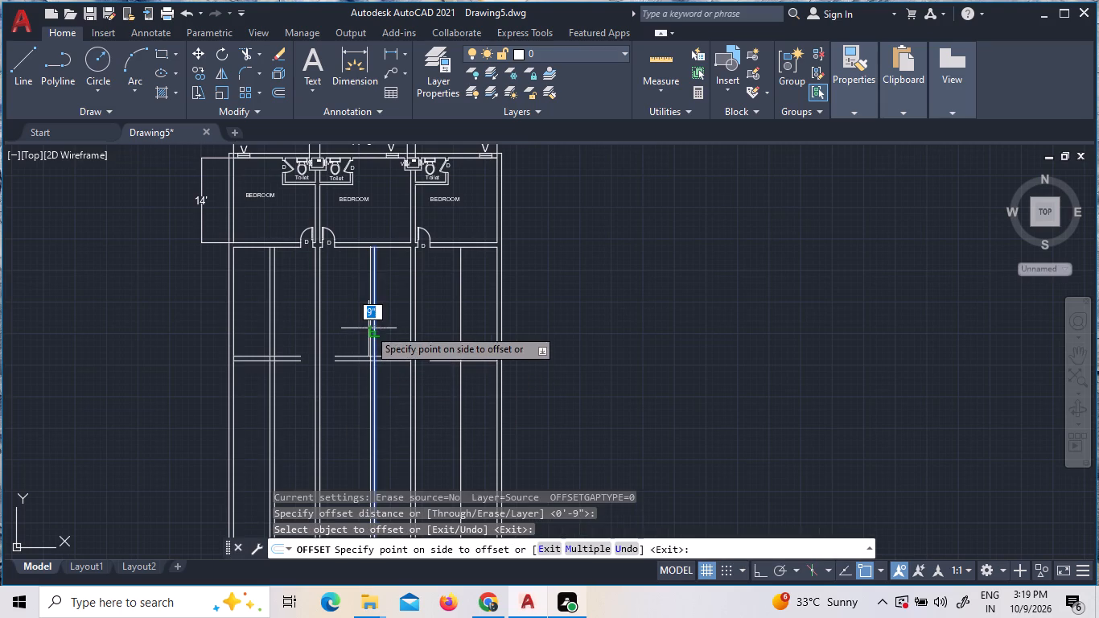
{"action": "left_click", "coordinate": [368, 328]}
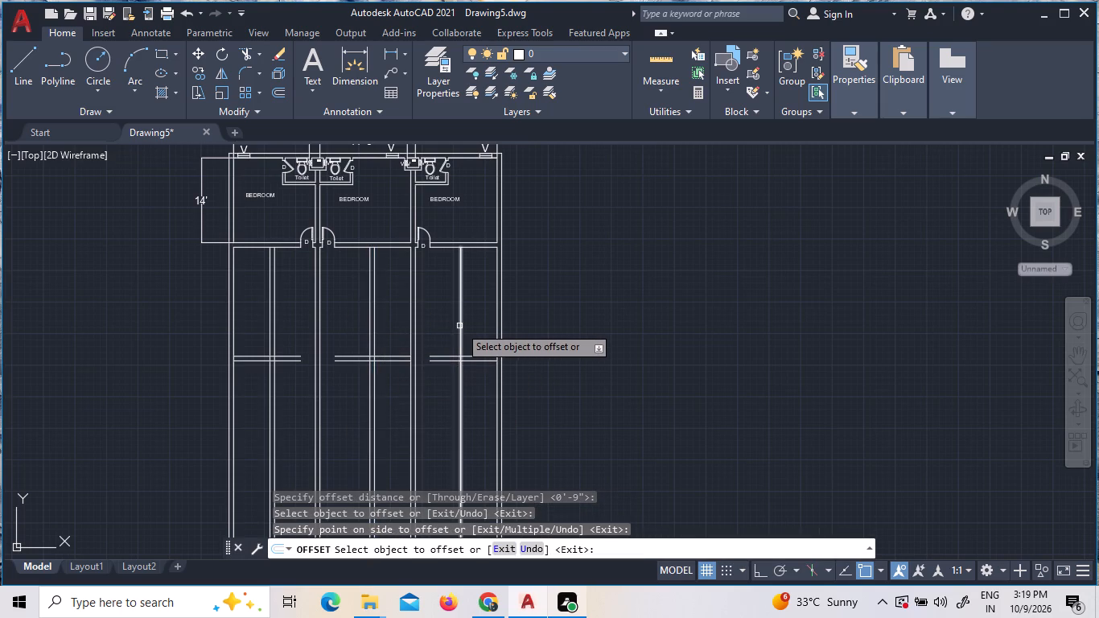
{"action": "left_click", "coordinate": [459, 326]}
{"action": "left_click", "coordinate": [450, 323]}
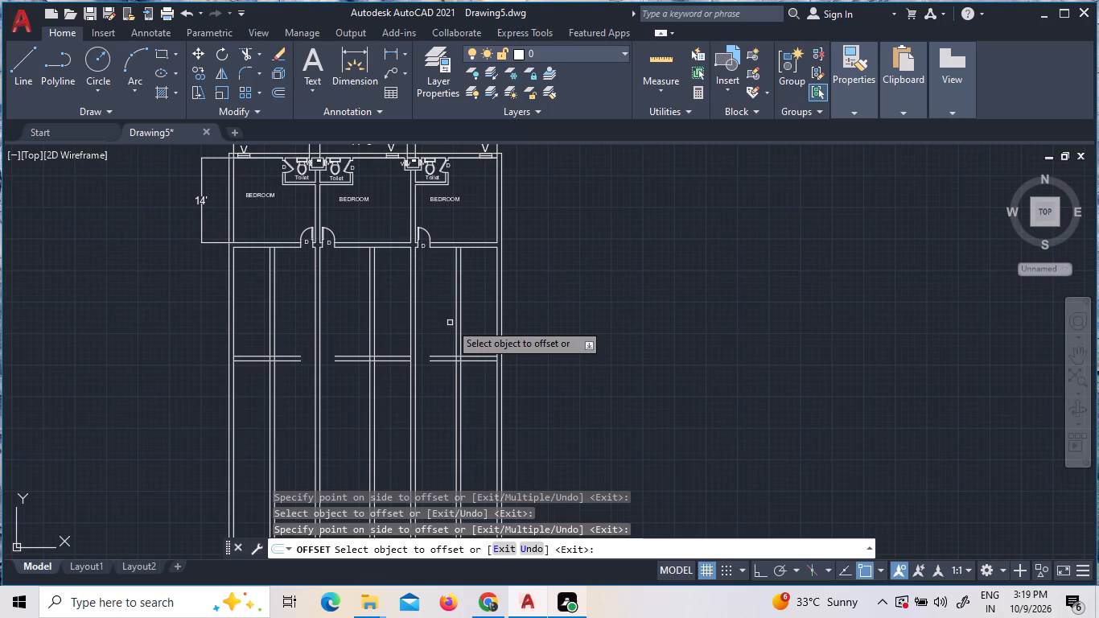
Trim the third unit's horizontal wall lines left of the new vertical wall, and the vertical wall lines above the horizontal wall.
{"action": "key", "text": "Escape"}
{"action": "key", "text": "Escape"}
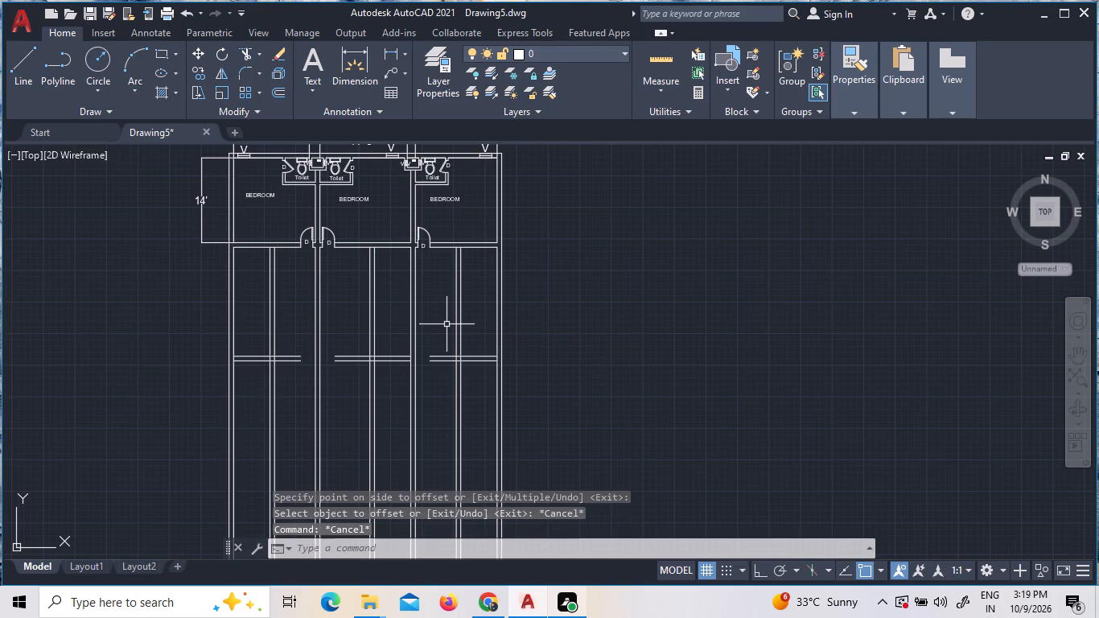
{"action": "key", "text": "t"}
{"action": "type", "text": "R"}
{"action": "key", "text": "space"}
{"action": "key", "text": "space"}
{"action": "left_click", "coordinate": [446, 324]}
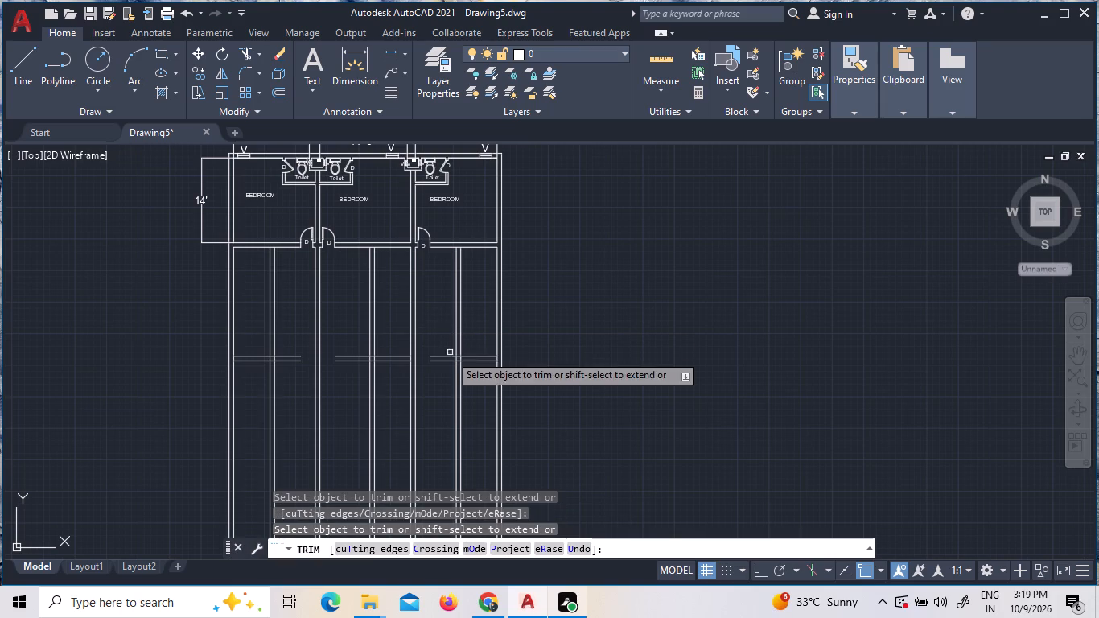
{"action": "left_click", "coordinate": [450, 360]}
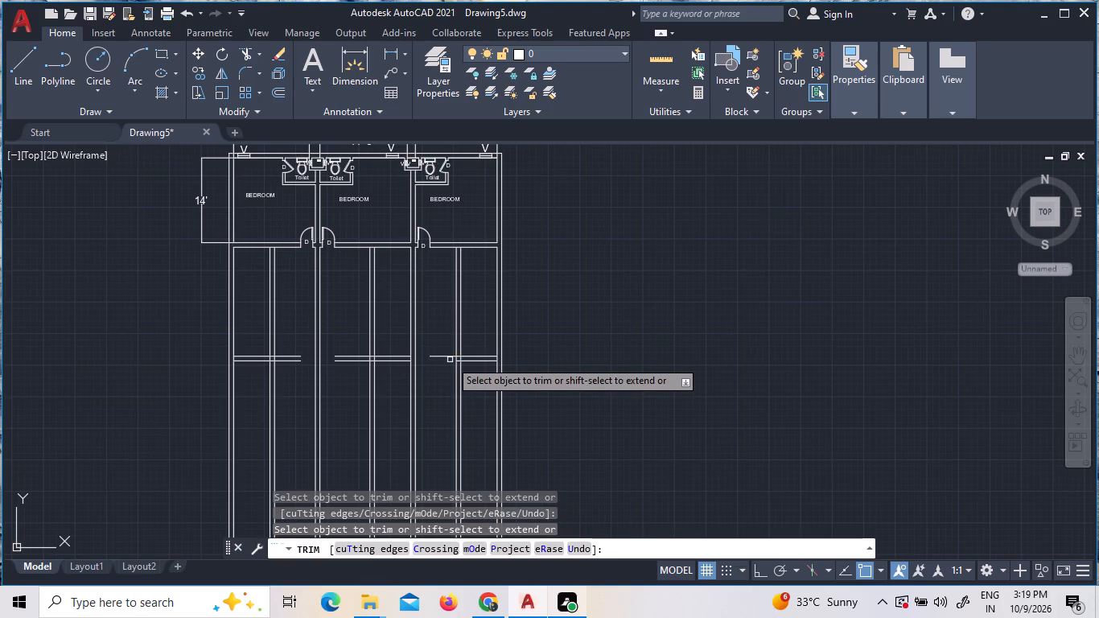
{"action": "left_click", "coordinate": [449, 357]}
{"action": "left_click", "coordinate": [449, 329]}
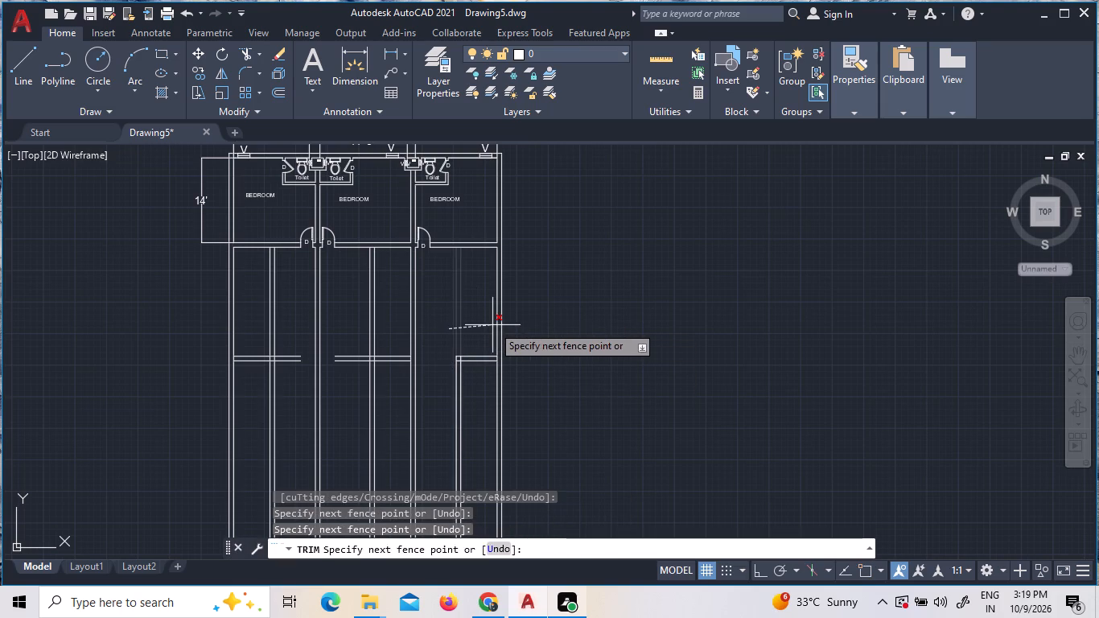
{"action": "left_click", "coordinate": [492, 325]}
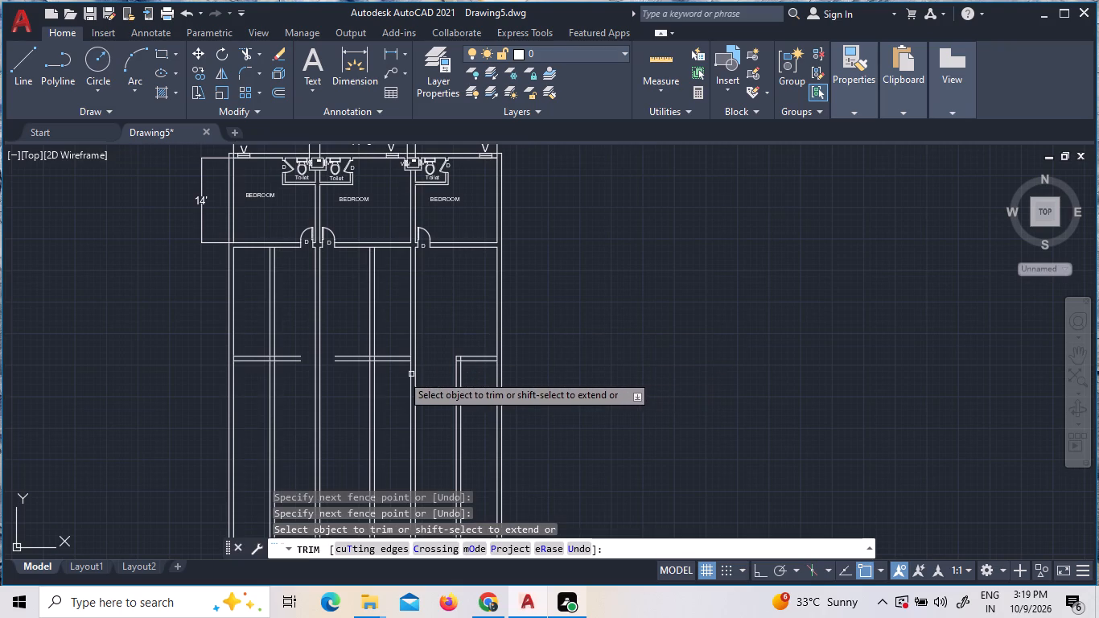
Trim the second and first units' protruding horizontal wall ends and the vertical wall lines above their horizontal walls.
{"action": "left_click", "coordinate": [385, 340]}
{"action": "left_click", "coordinate": [342, 295]}
{"action": "left_click", "coordinate": [354, 315]}
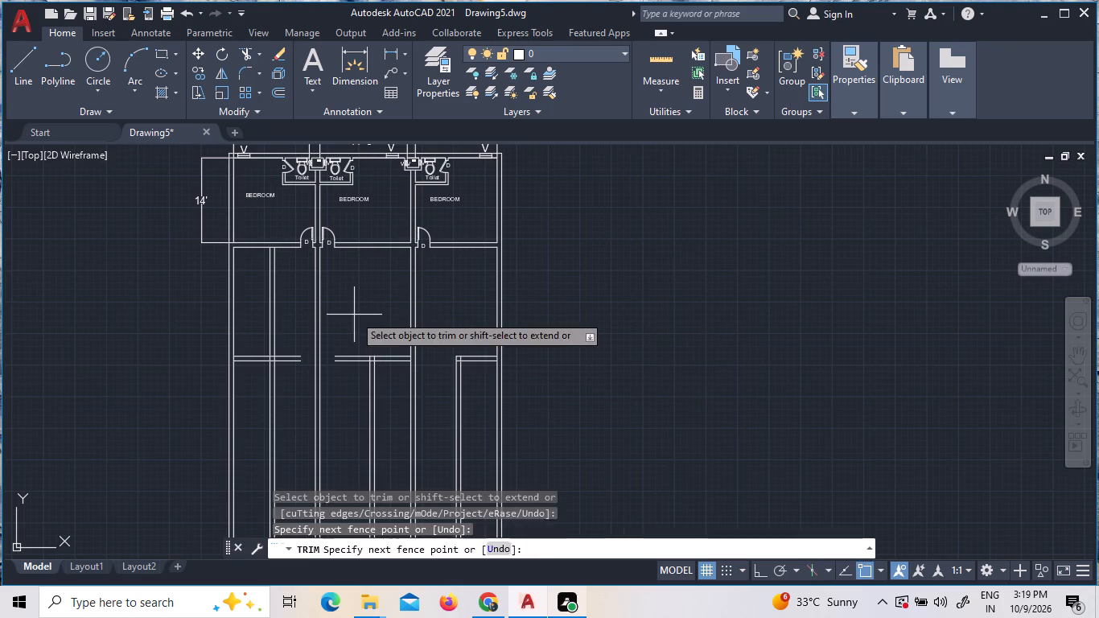
{"action": "left_click", "coordinate": [347, 389]}
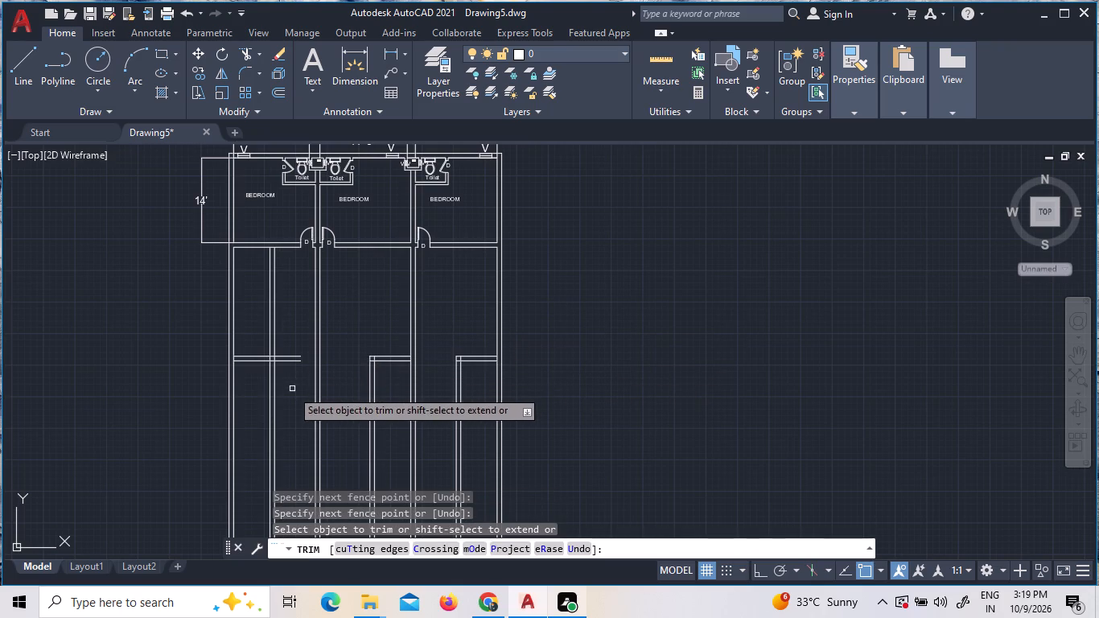
{"action": "left_click", "coordinate": [290, 391]}
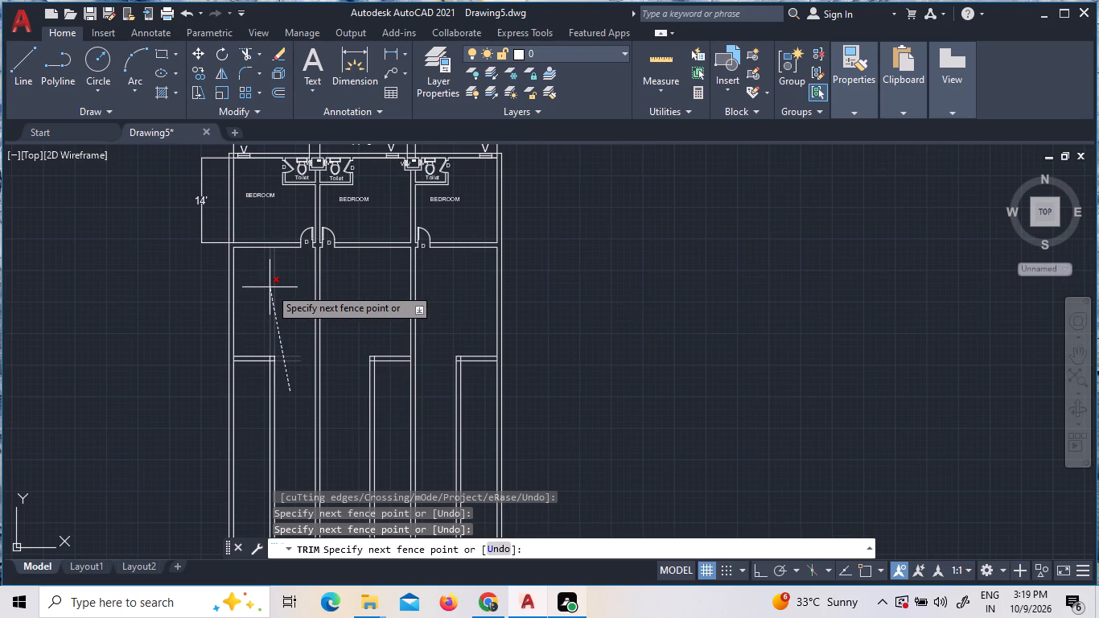
{"action": "left_click", "coordinate": [270, 287]}
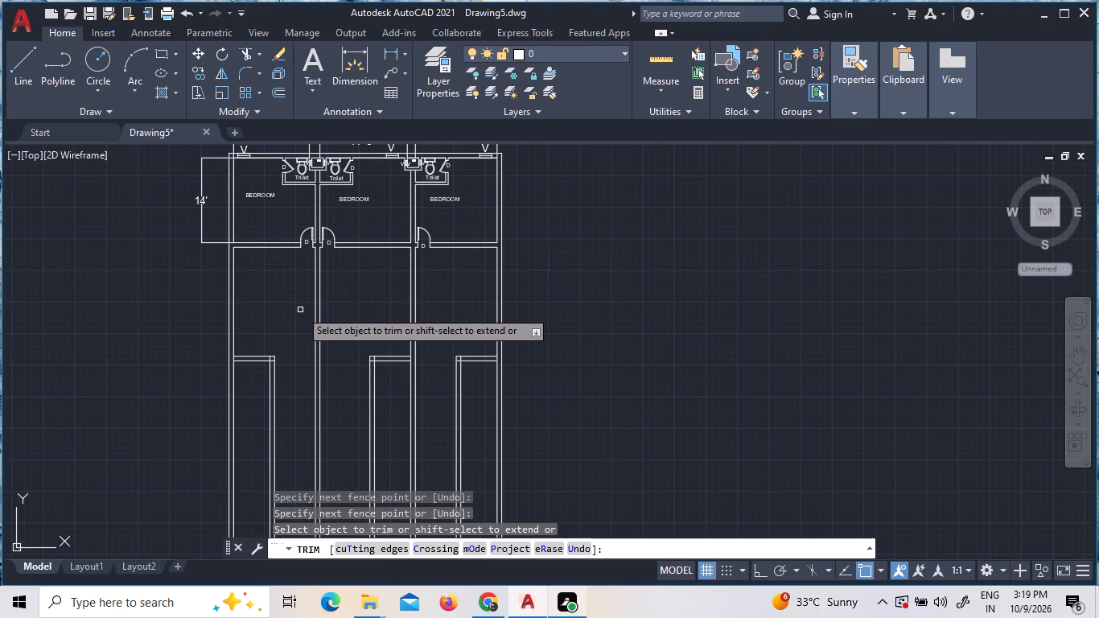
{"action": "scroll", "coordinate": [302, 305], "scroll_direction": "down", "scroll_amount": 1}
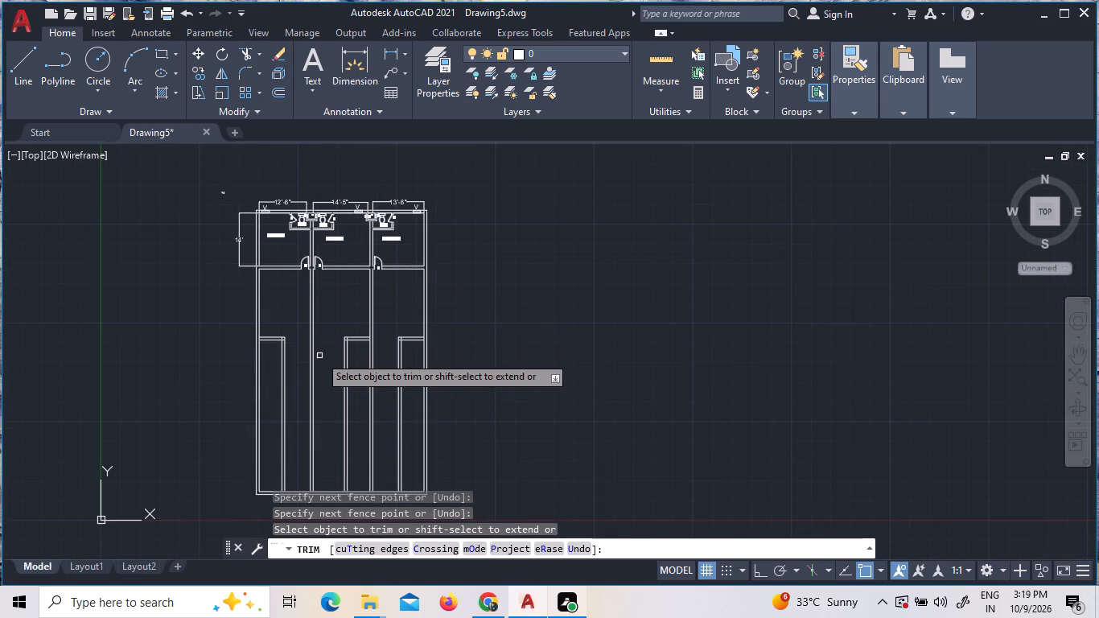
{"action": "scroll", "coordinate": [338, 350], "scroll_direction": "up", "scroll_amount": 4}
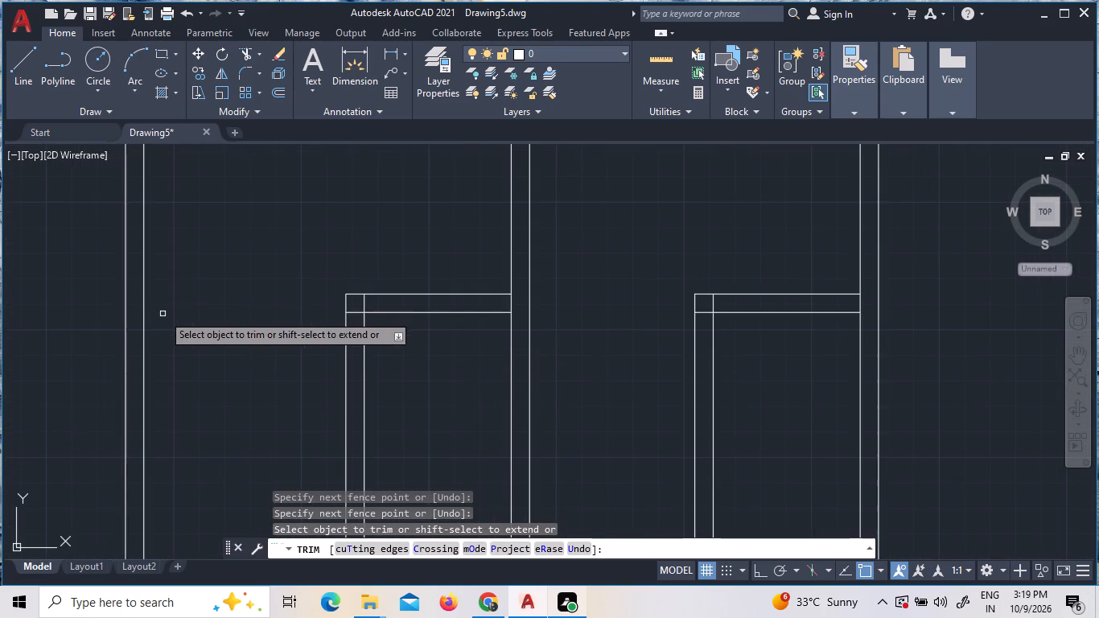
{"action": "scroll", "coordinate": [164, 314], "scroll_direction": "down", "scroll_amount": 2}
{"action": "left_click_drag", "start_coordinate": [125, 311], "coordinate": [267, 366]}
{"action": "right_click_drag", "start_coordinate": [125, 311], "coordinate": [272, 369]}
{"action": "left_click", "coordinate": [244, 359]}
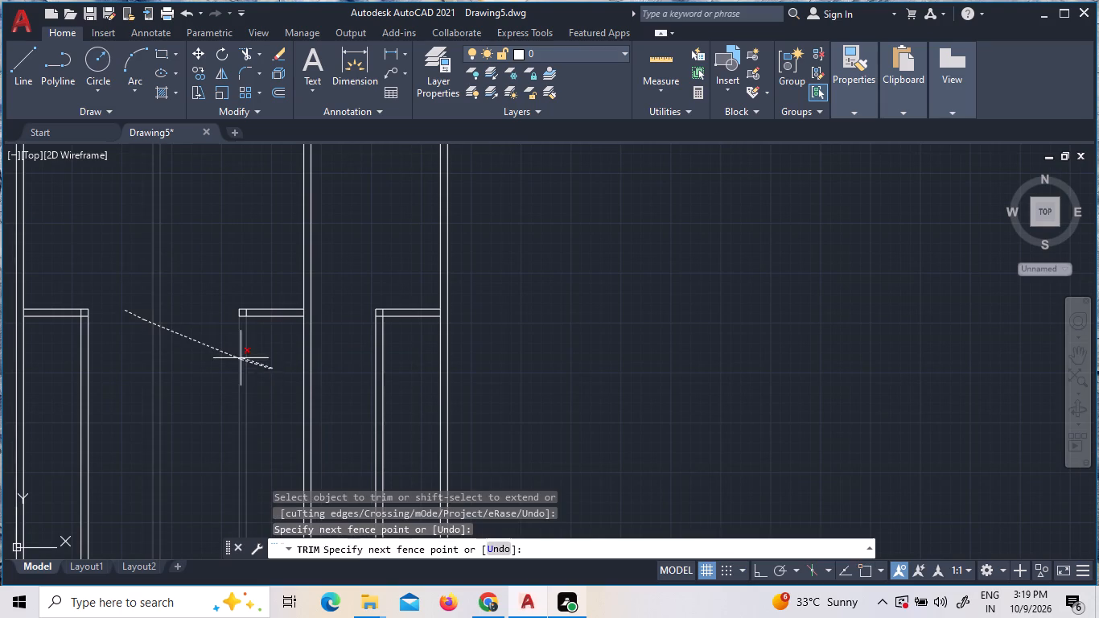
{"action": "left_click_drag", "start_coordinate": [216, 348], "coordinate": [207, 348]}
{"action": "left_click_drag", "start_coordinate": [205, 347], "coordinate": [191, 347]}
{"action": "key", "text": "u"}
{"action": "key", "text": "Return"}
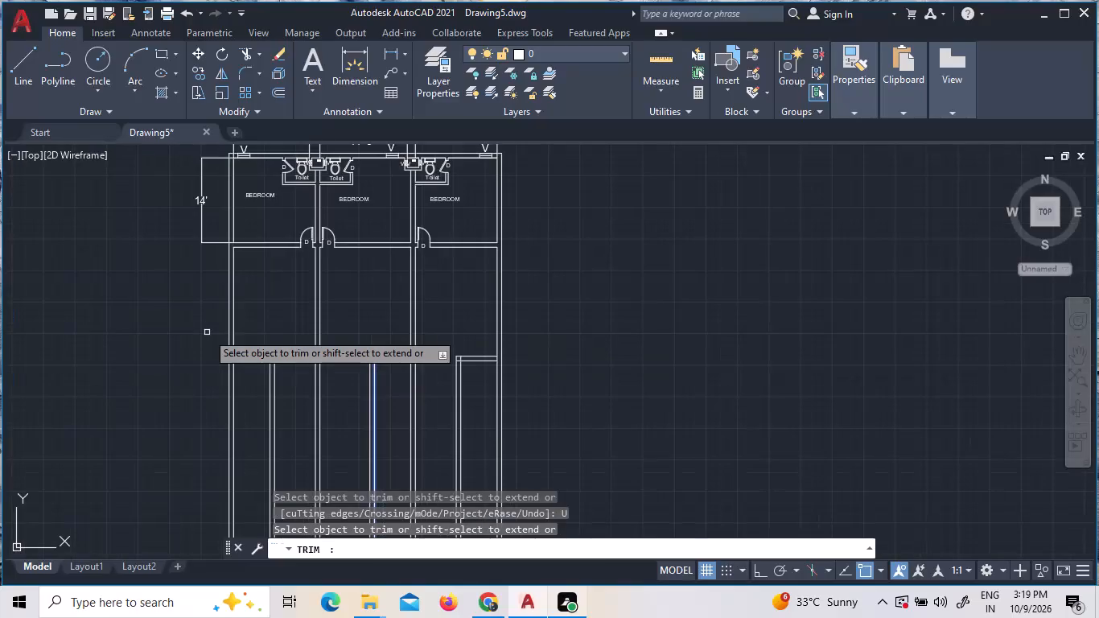
Trim the leftover line segments at the first unit's new wall corner and at its junction with the outer wall.
{"action": "scroll", "coordinate": [264, 358], "scroll_direction": "up", "scroll_amount": 1}
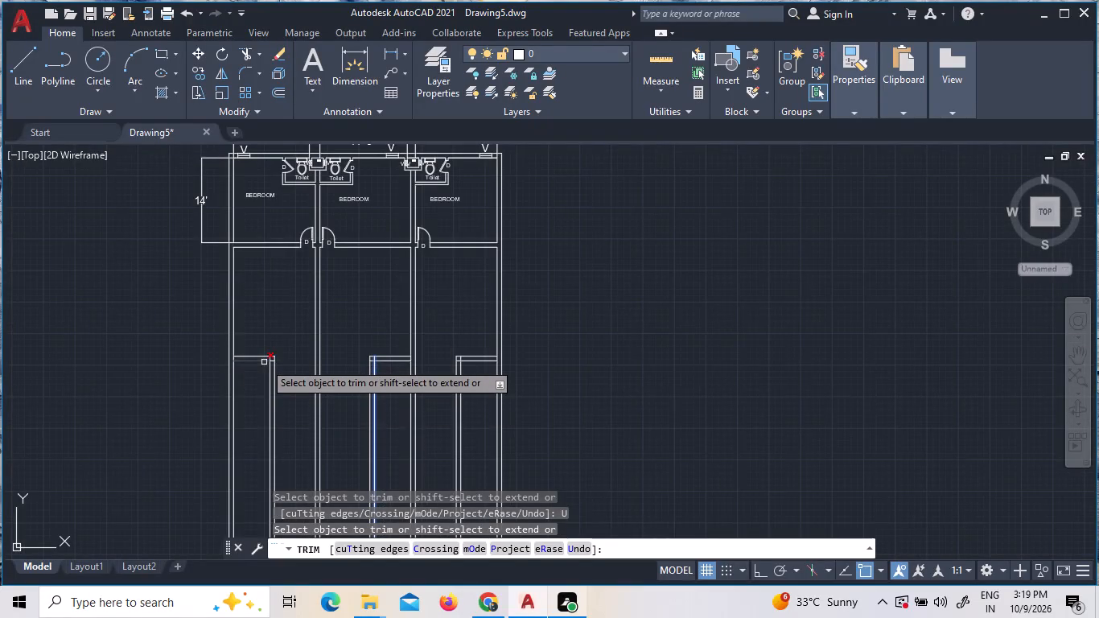
{"action": "scroll", "coordinate": [264, 356], "scroll_direction": "up", "scroll_amount": 1}
{"action": "left_click", "coordinate": [184, 376]}
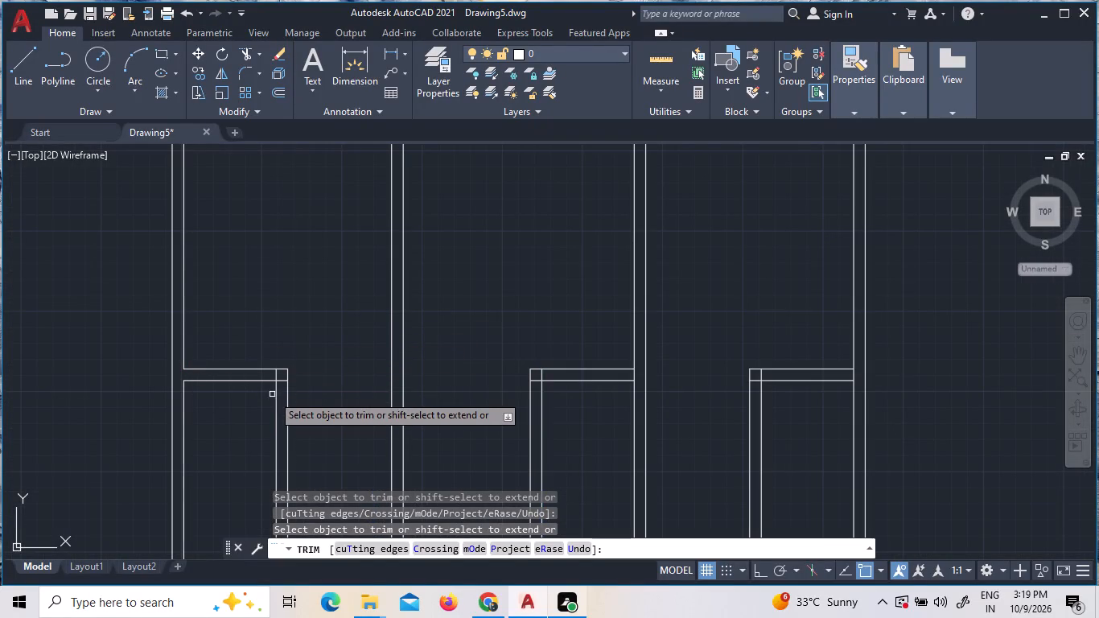
{"action": "left_click", "coordinate": [275, 374]}
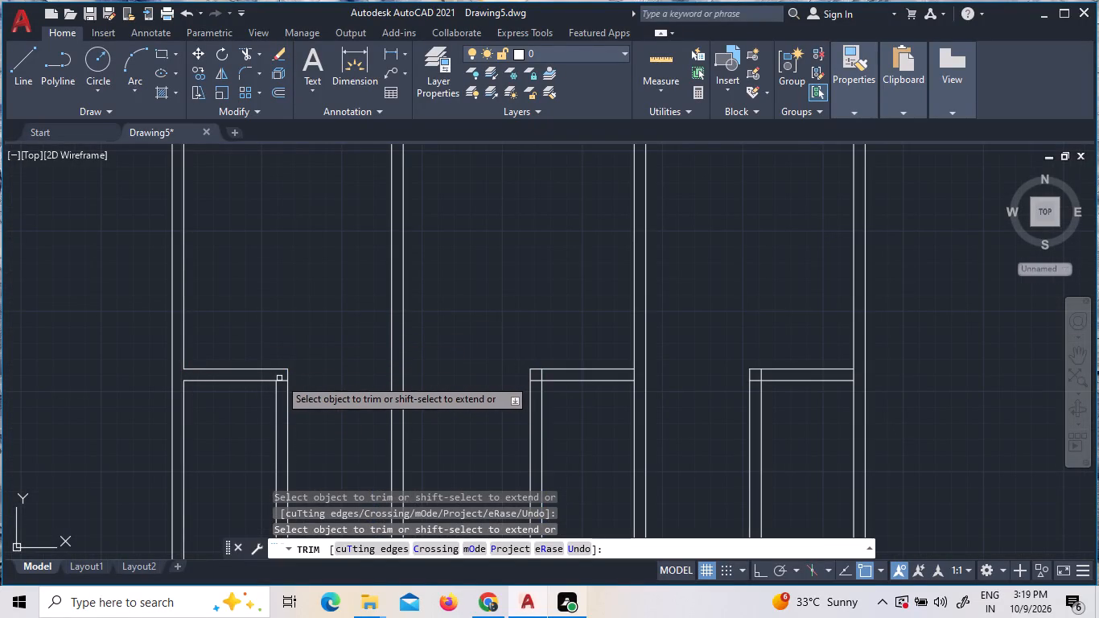
{"action": "left_click", "coordinate": [281, 380]}
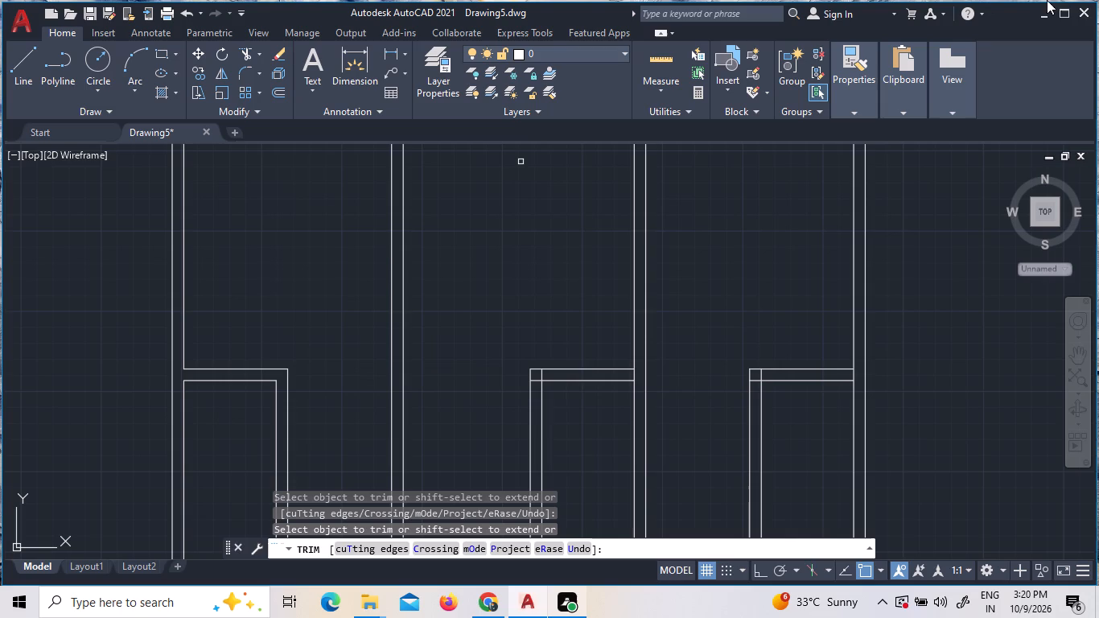
Trim the leftover segments at the second and third units' new wall corners and right-hand wall junctions, and leave Trim.
{"action": "left_click", "coordinate": [542, 376]}
{"action": "left_click", "coordinate": [537, 380]}
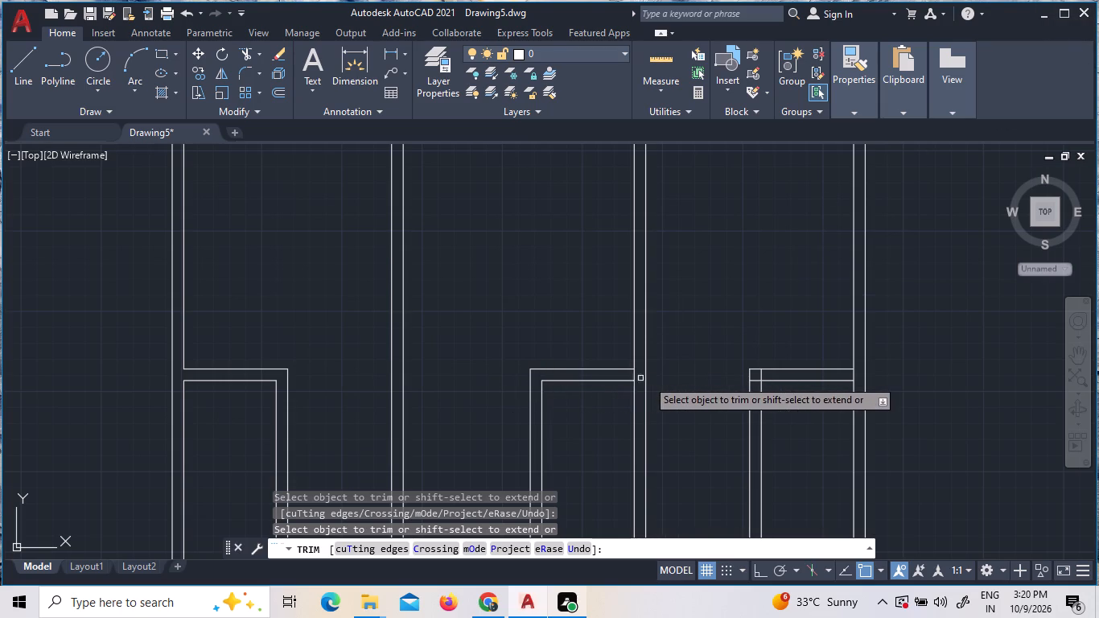
{"action": "left_click", "coordinate": [632, 373]}
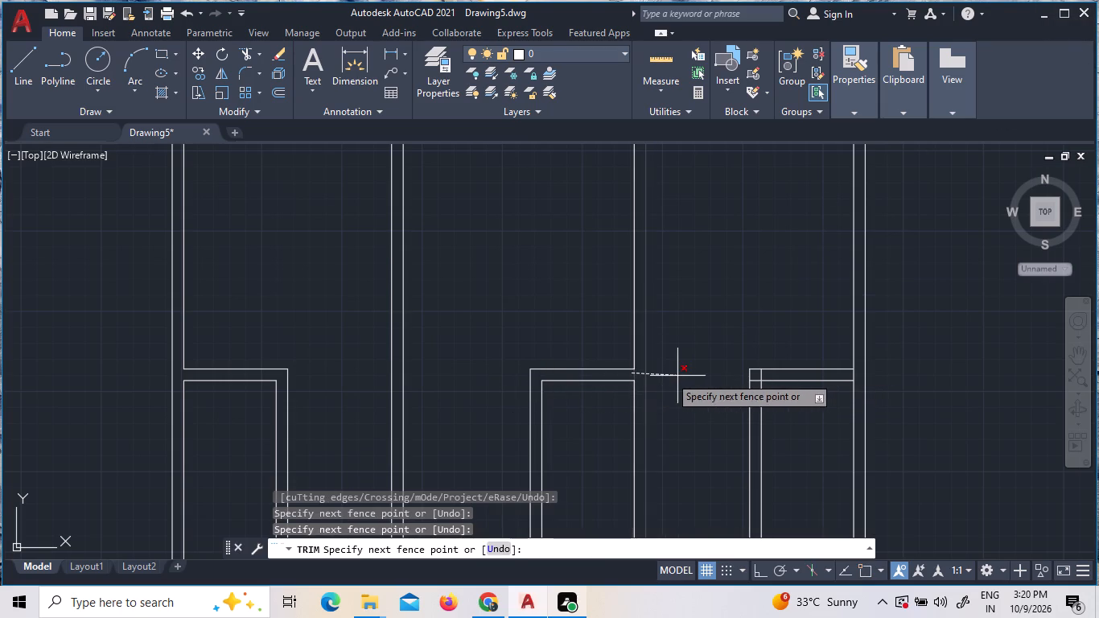
{"action": "left_click", "coordinate": [635, 376]}
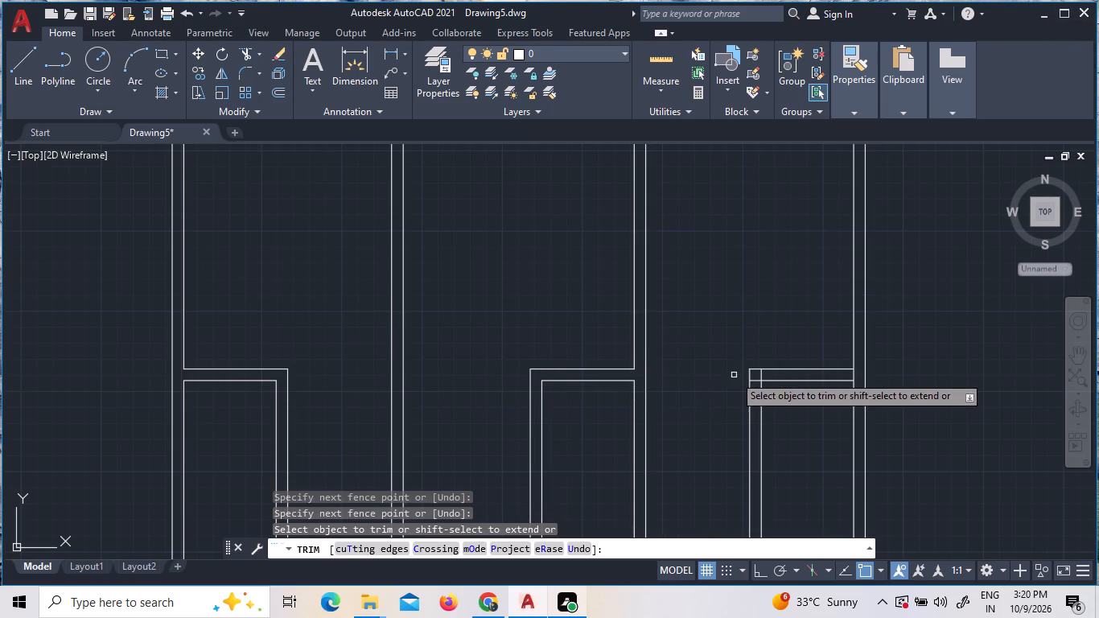
{"action": "left_click", "coordinate": [757, 378]}
{"action": "left_click", "coordinate": [764, 377]}
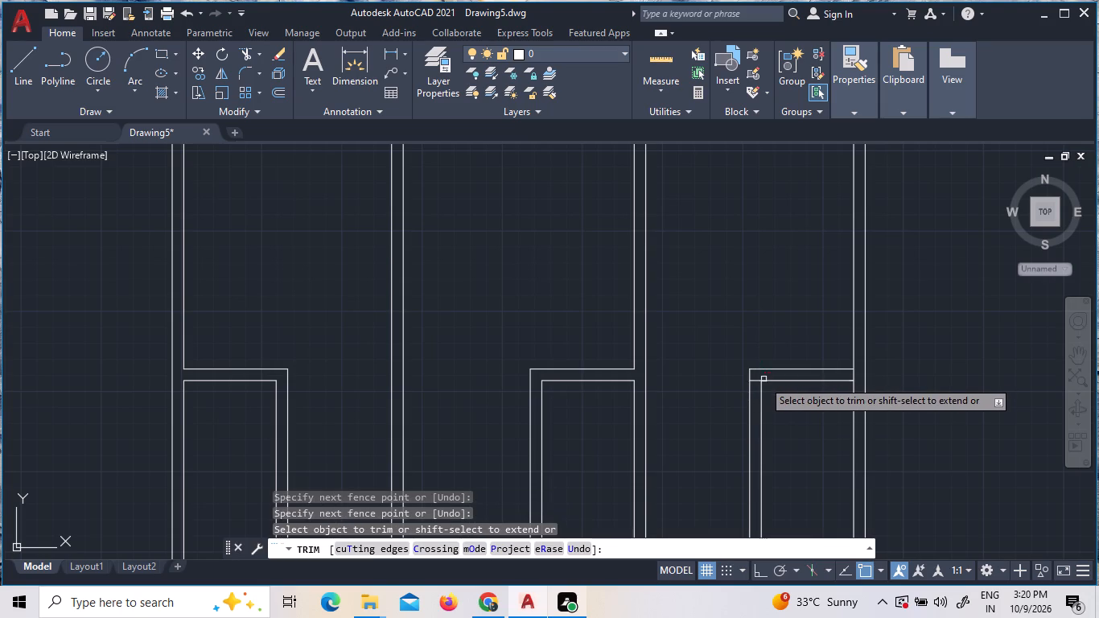
{"action": "left_click", "coordinate": [755, 381]}
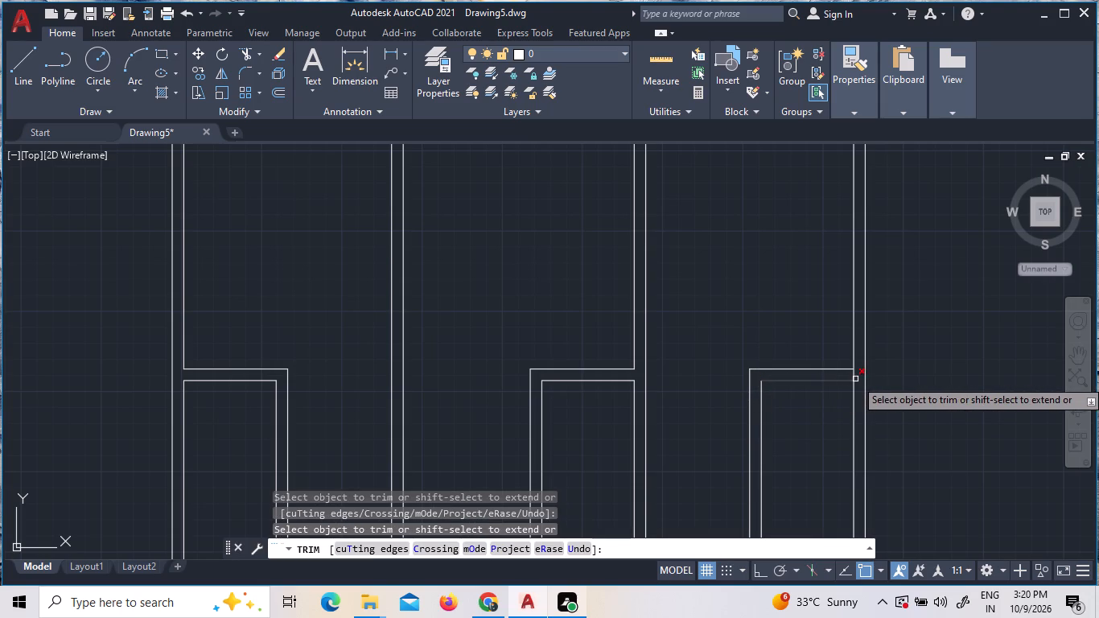
{"action": "left_click", "coordinate": [854, 376]}
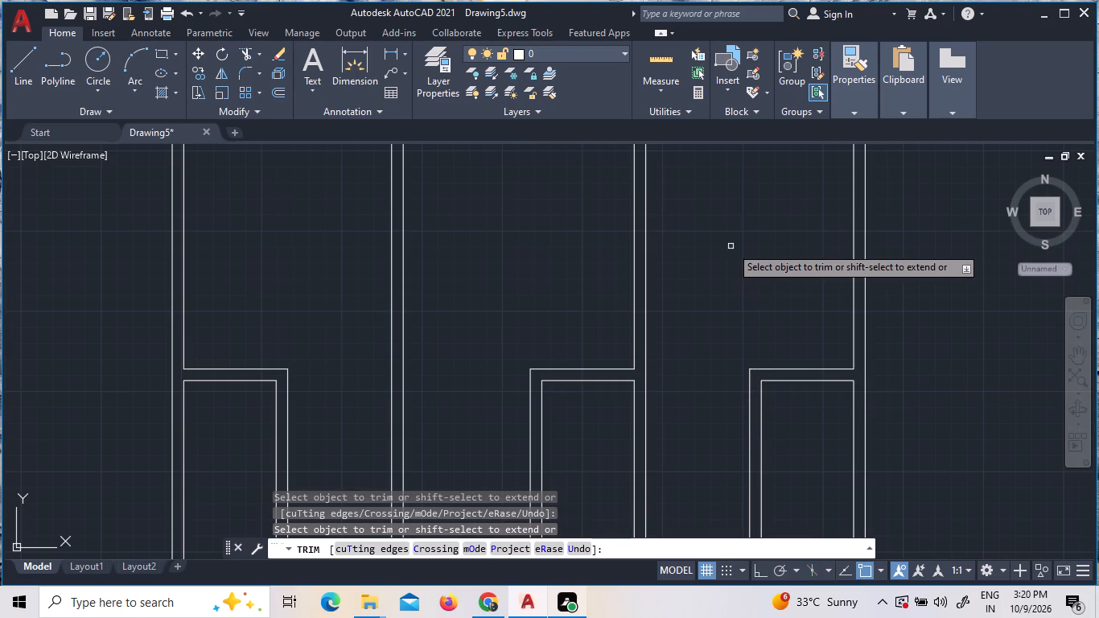
{"action": "scroll", "coordinate": [731, 246], "scroll_direction": "down", "scroll_amount": 3}
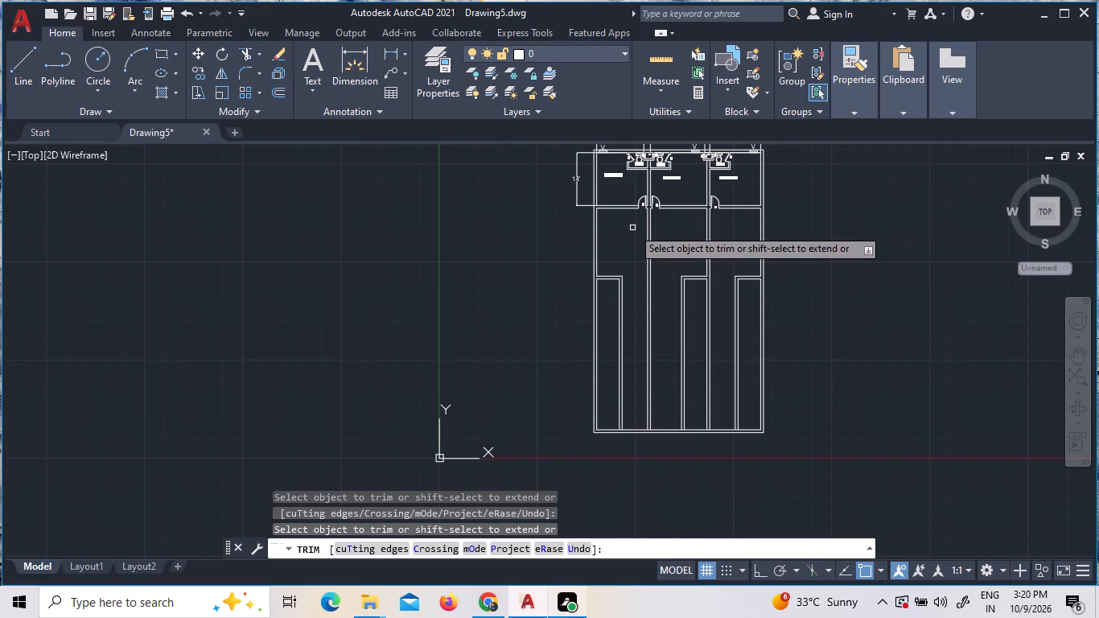
{"action": "key", "text": "Escape"}
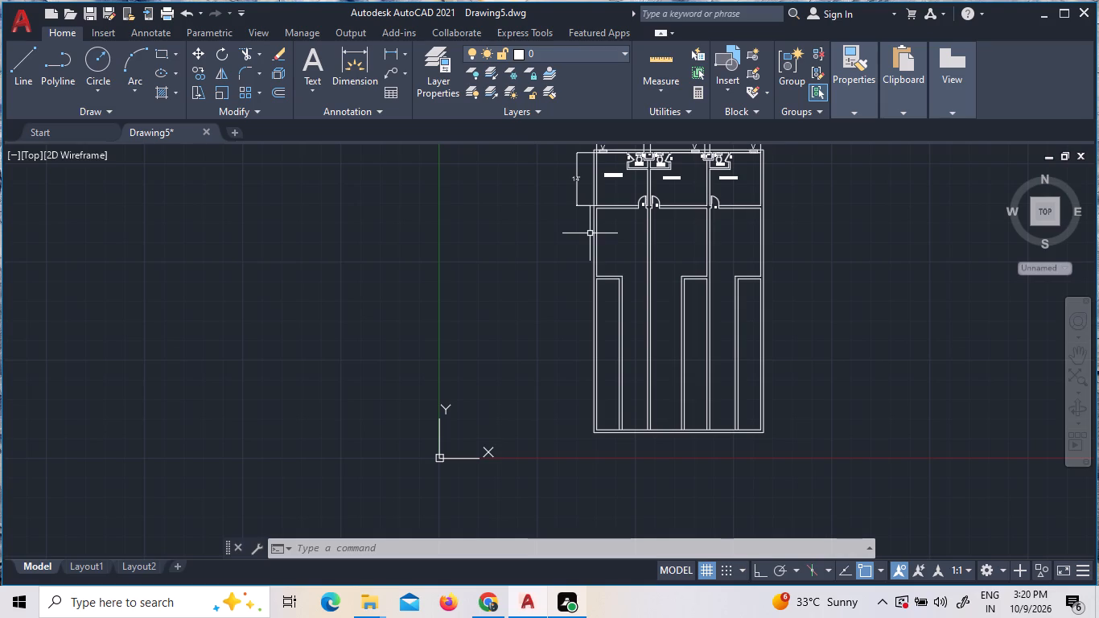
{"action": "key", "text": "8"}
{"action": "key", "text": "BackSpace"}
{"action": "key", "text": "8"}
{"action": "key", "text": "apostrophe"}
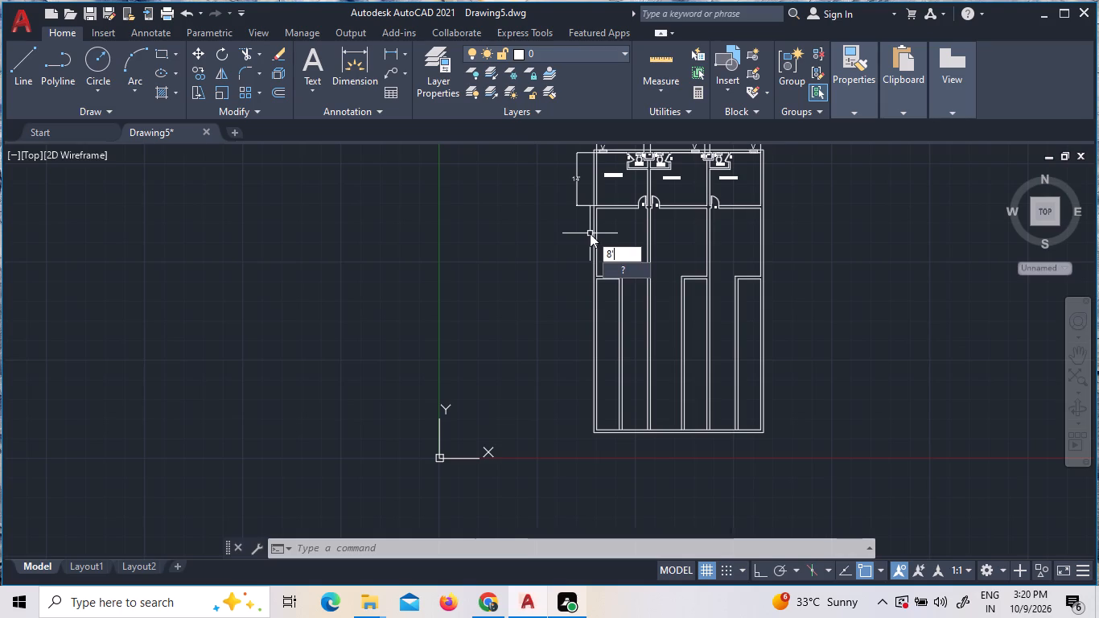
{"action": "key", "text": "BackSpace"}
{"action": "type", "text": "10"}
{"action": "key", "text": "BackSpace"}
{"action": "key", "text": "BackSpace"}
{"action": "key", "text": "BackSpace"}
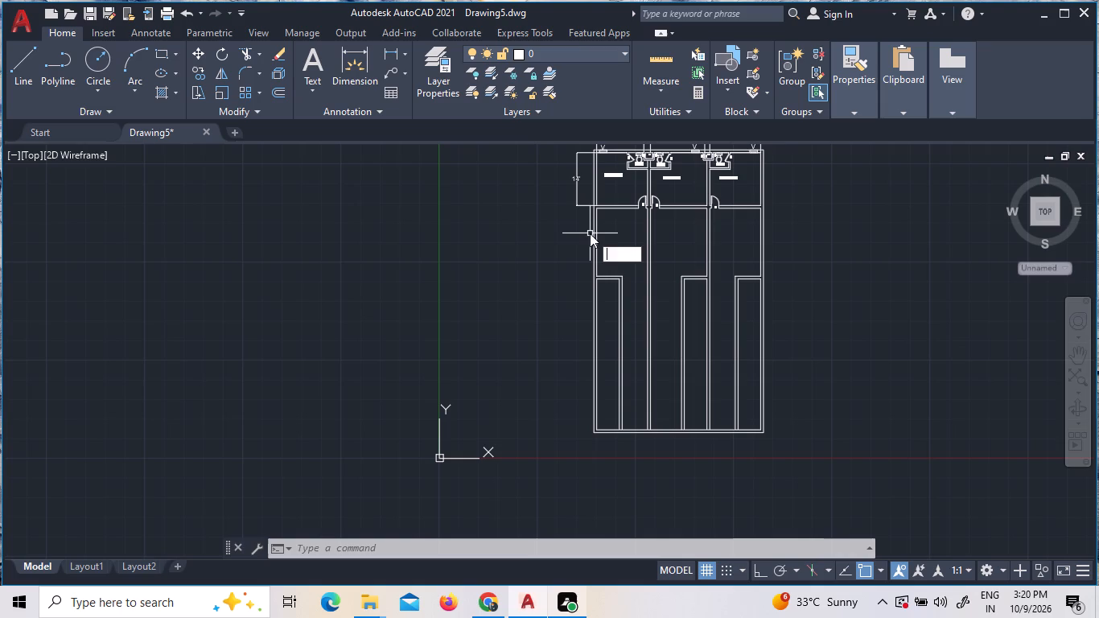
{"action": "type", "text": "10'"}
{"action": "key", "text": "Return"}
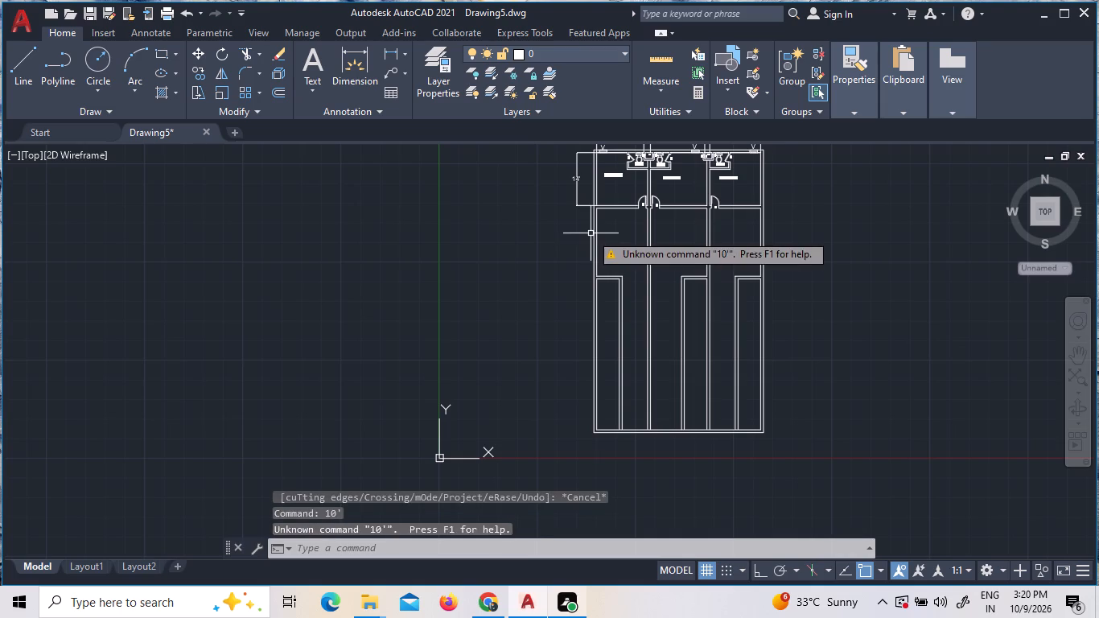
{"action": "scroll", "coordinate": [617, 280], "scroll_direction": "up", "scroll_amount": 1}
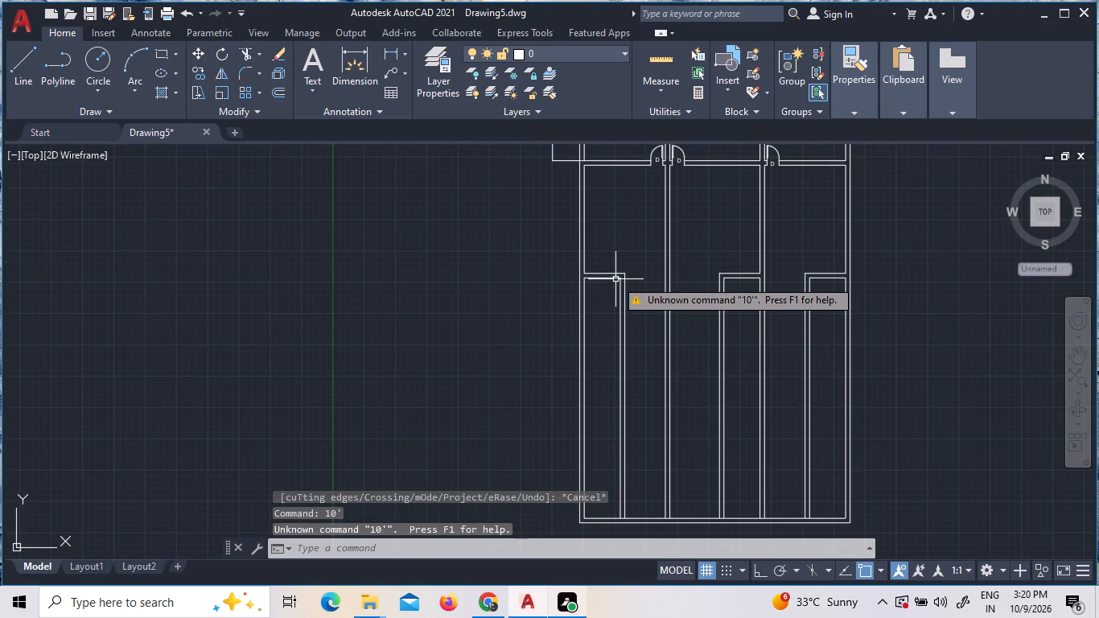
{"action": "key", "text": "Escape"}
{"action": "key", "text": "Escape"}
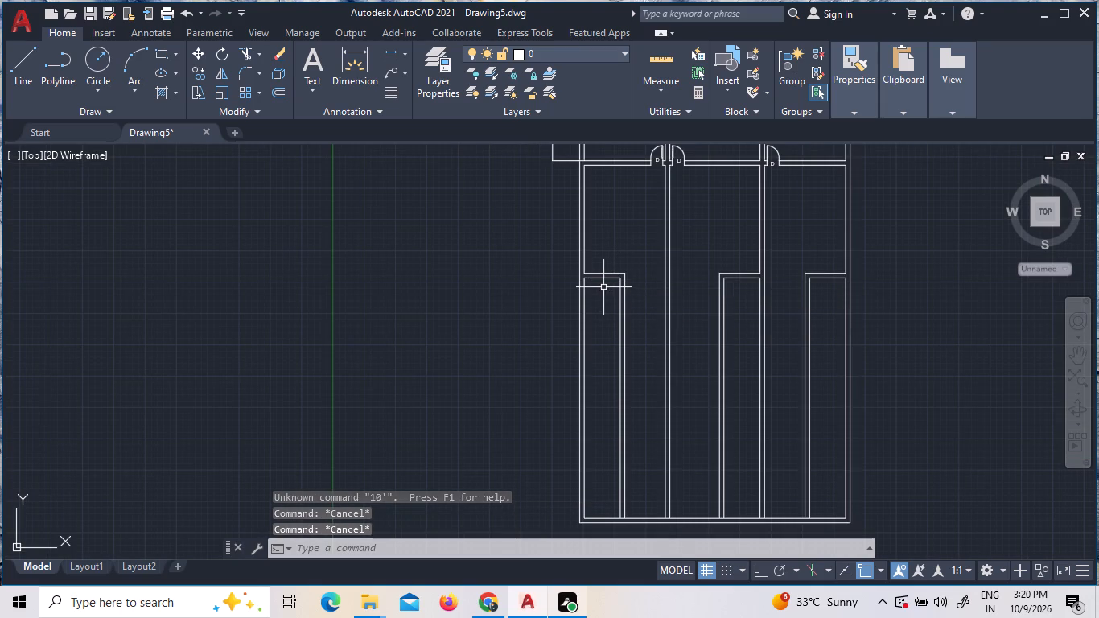
Offset the lower line of the first unit's short horizontal wall 10' downward.
{"action": "key", "text": "o"}
{"action": "key", "text": "Return"}
{"action": "key", "text": "1"}
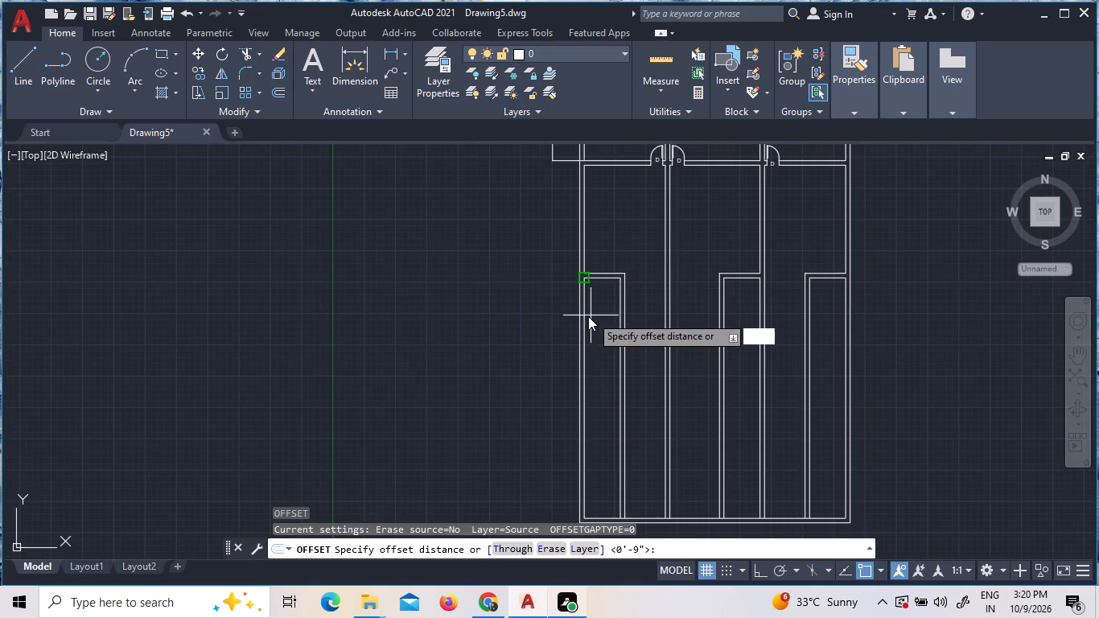
{"action": "key", "text": "0"}
{"action": "key", "text": "apostrophe"}
{"action": "key", "text": "Return"}
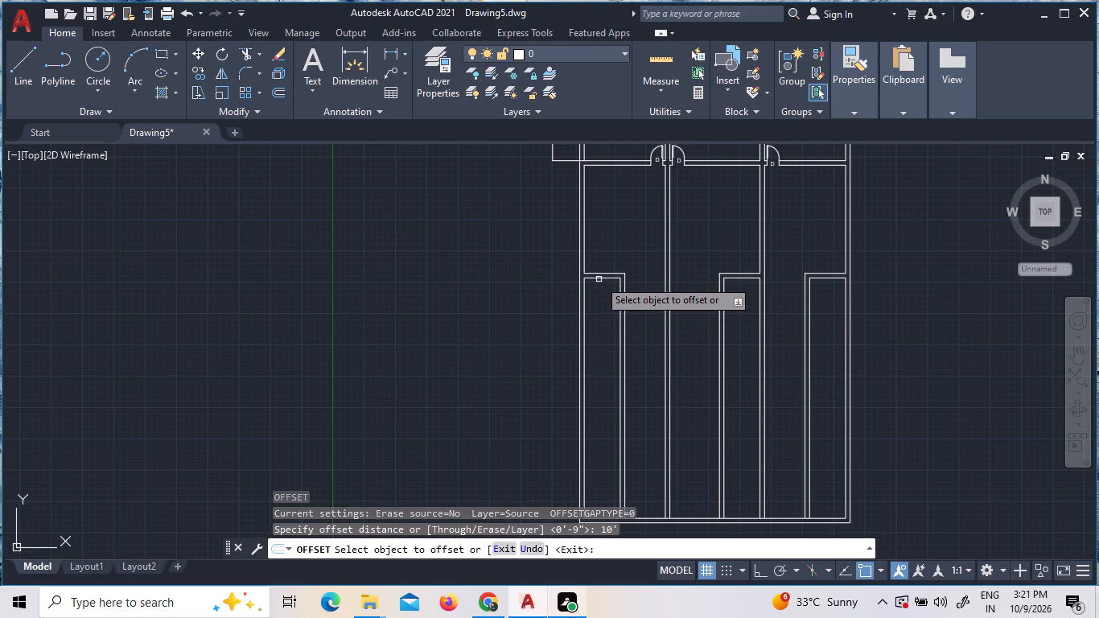
{"action": "left_click", "coordinate": [599, 279]}
{"action": "left_click", "coordinate": [609, 342]}
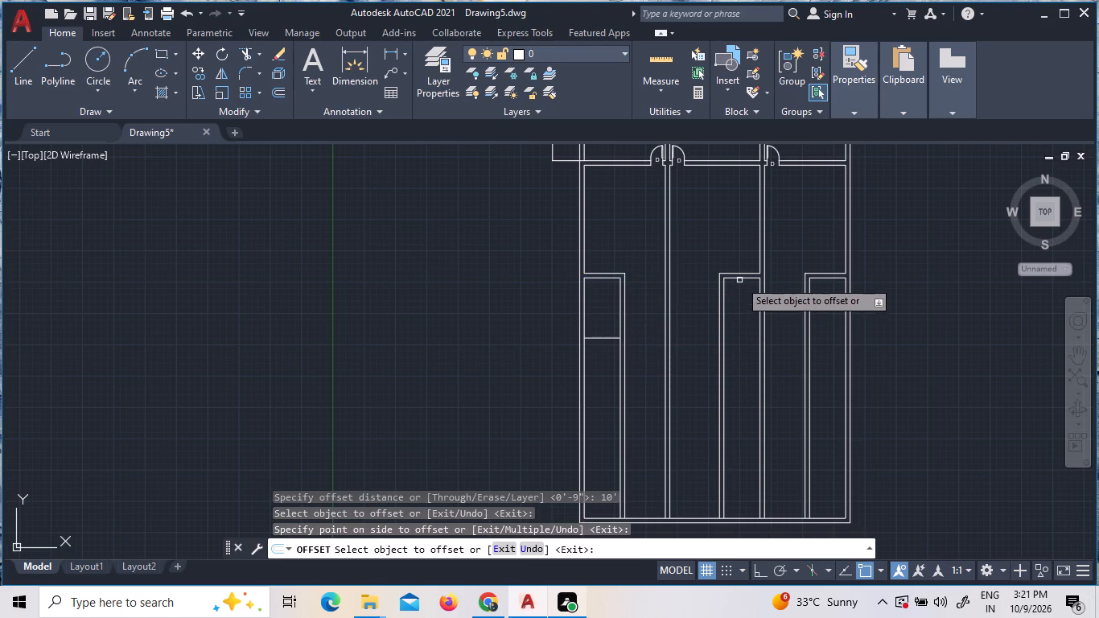
Offset the lower lines of the second and third units' short horizontal walls 10' downward.
{"action": "left_click", "coordinate": [745, 280]}
{"action": "left_click", "coordinate": [742, 333]}
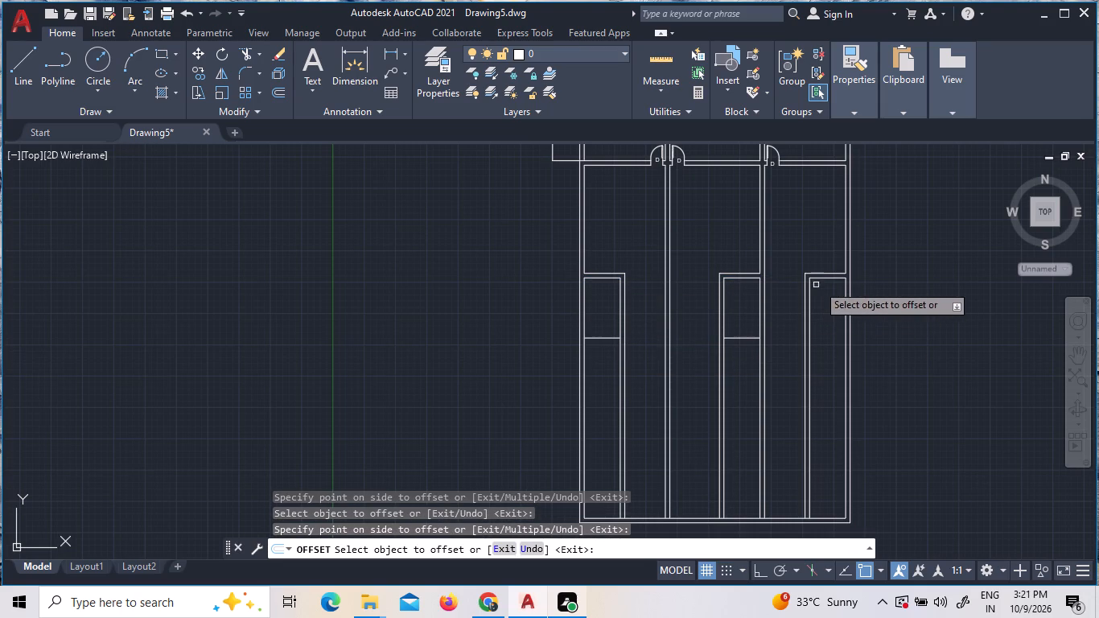
{"action": "left_click", "coordinate": [840, 279]}
{"action": "left_click", "coordinate": [839, 311]}
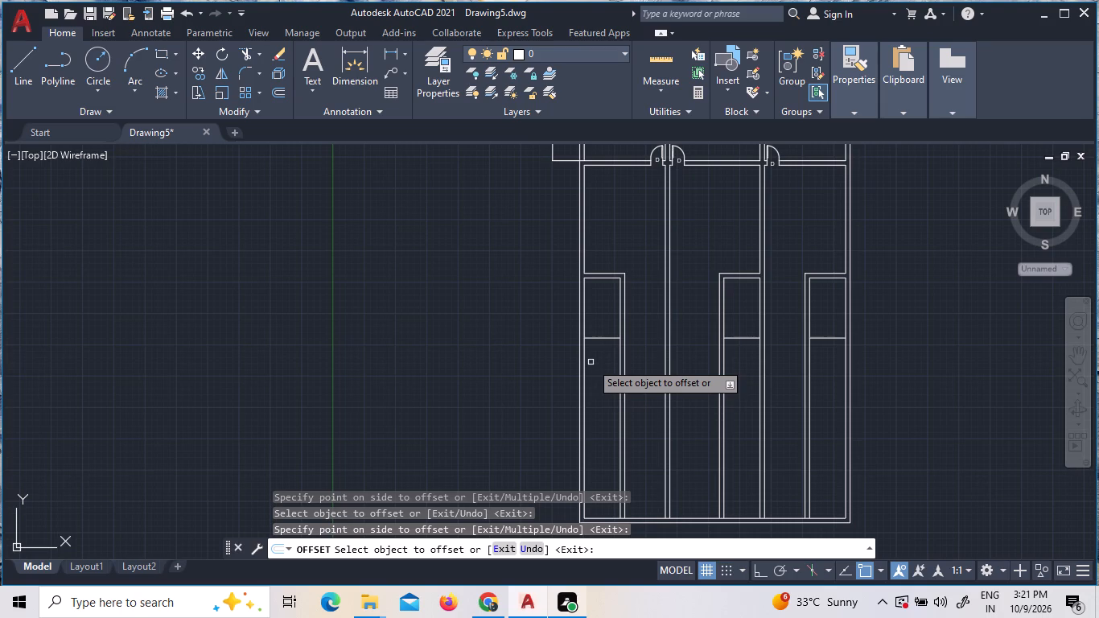
{"action": "key", "text": "Escape"}
{"action": "key", "text": "Escape"}
Offset the new horizontal line in each of the three units 9" downward to give the lower walls their thickness.
{"action": "key", "text": "o"}
{"action": "key", "text": "Return"}
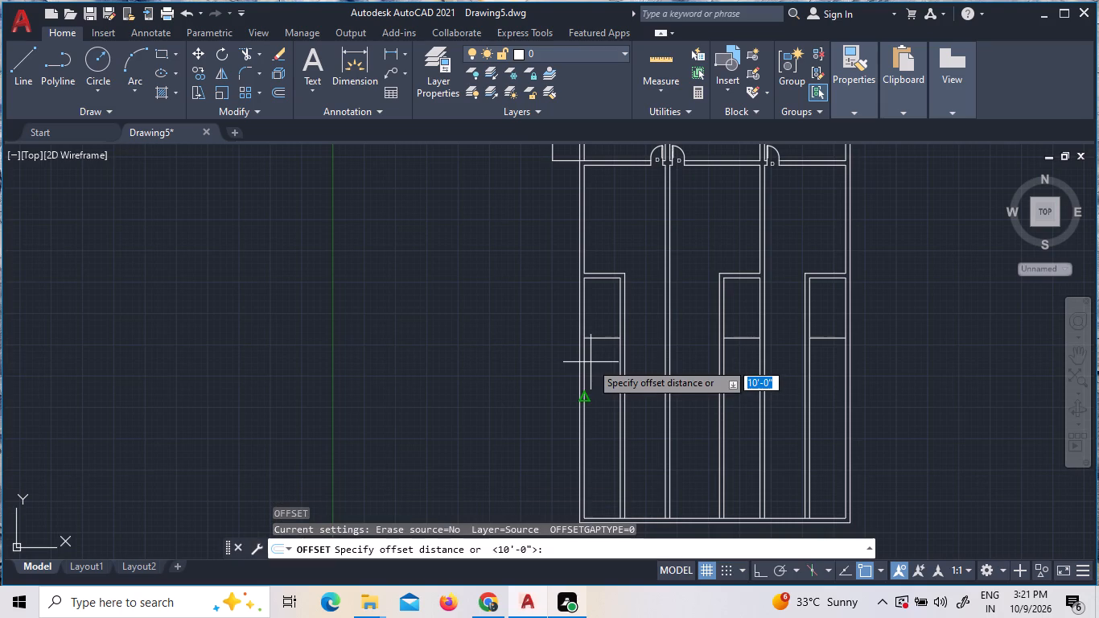
{"action": "type", "text": "9\""}
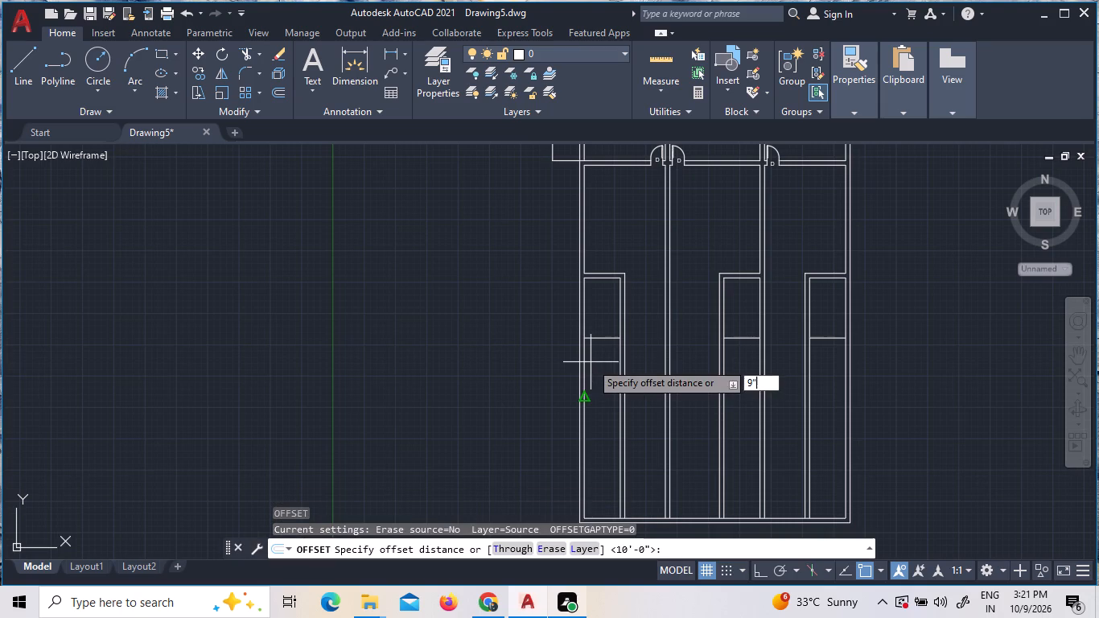
{"action": "key", "text": "Return"}
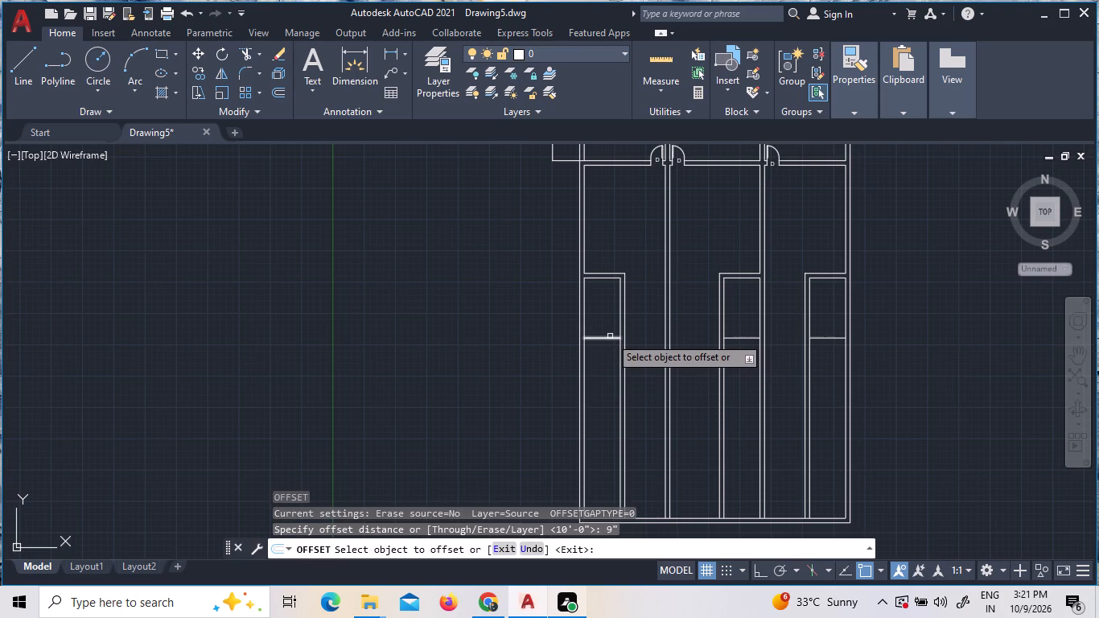
{"action": "left_click", "coordinate": [608, 339]}
{"action": "left_click", "coordinate": [608, 352]}
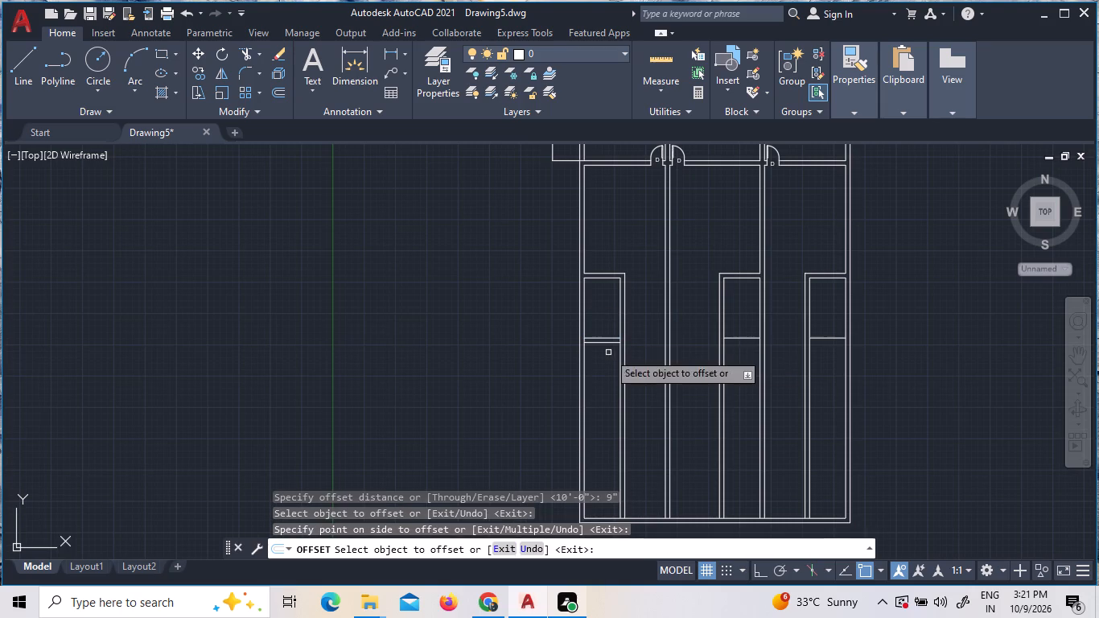
{"action": "left_click", "coordinate": [741, 340]}
{"action": "left_click", "coordinate": [742, 369]}
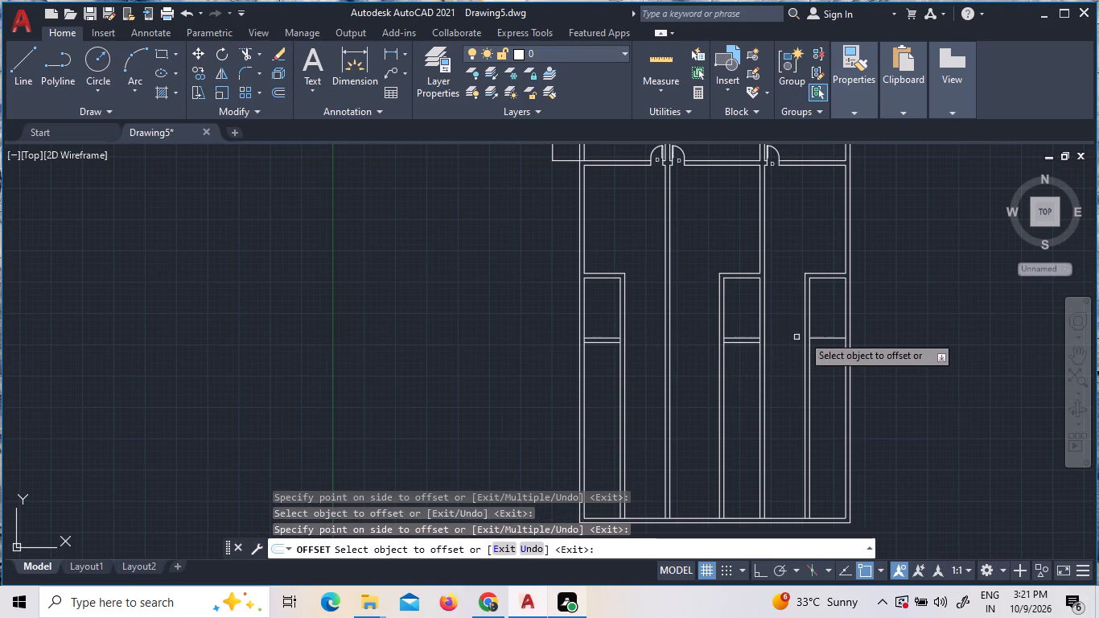
{"action": "left_click", "coordinate": [832, 340]}
{"action": "left_click", "coordinate": [828, 352]}
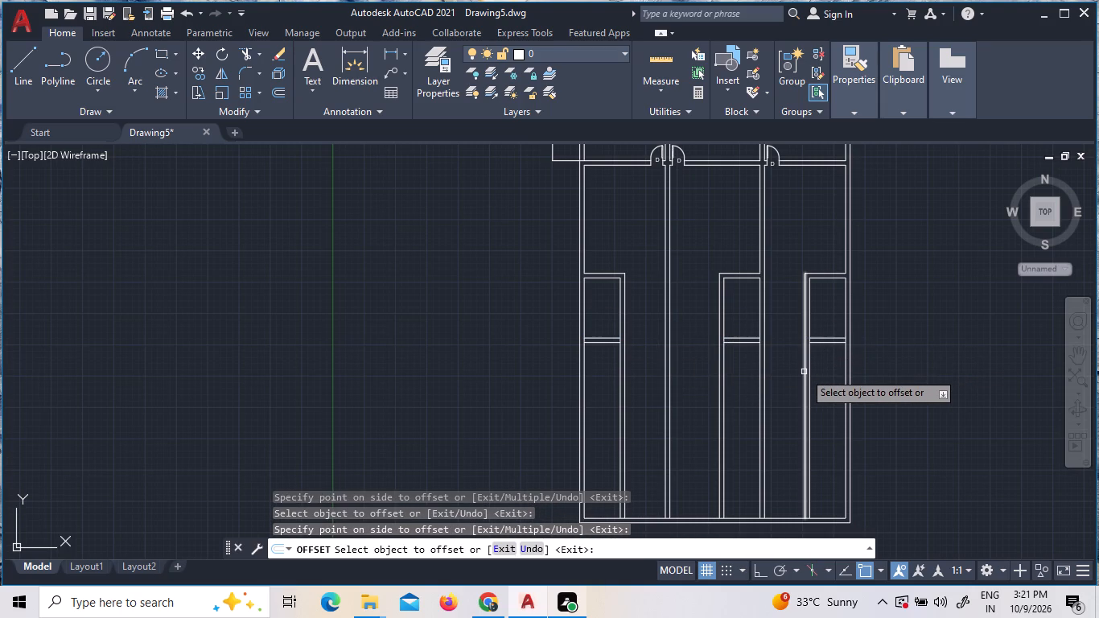
{"action": "key", "text": "Escape"}
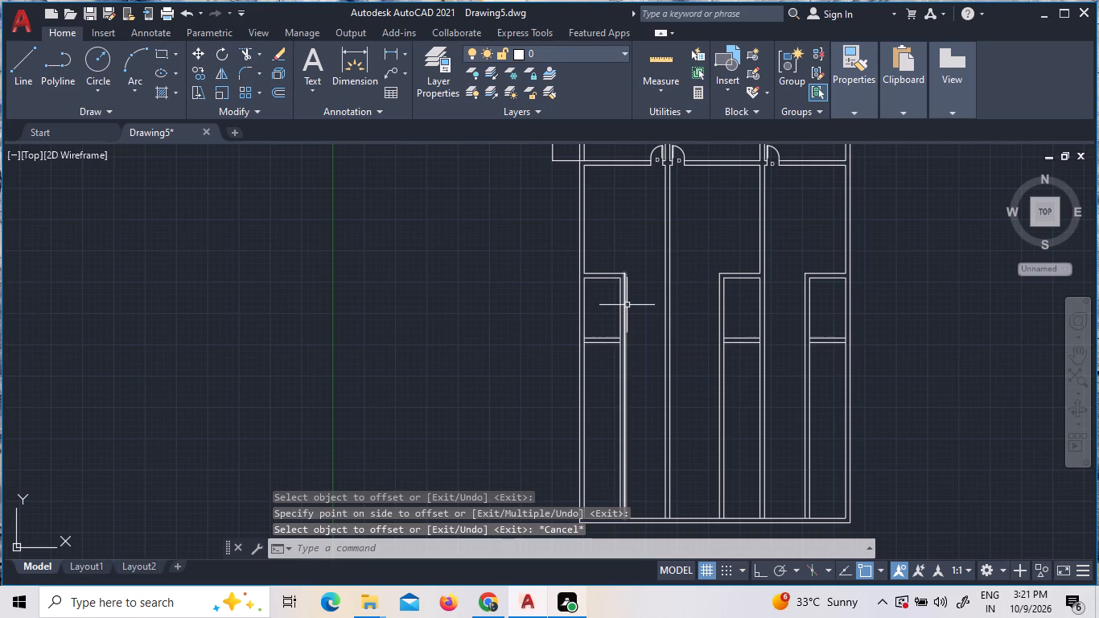
{"action": "key", "text": "Escape"}
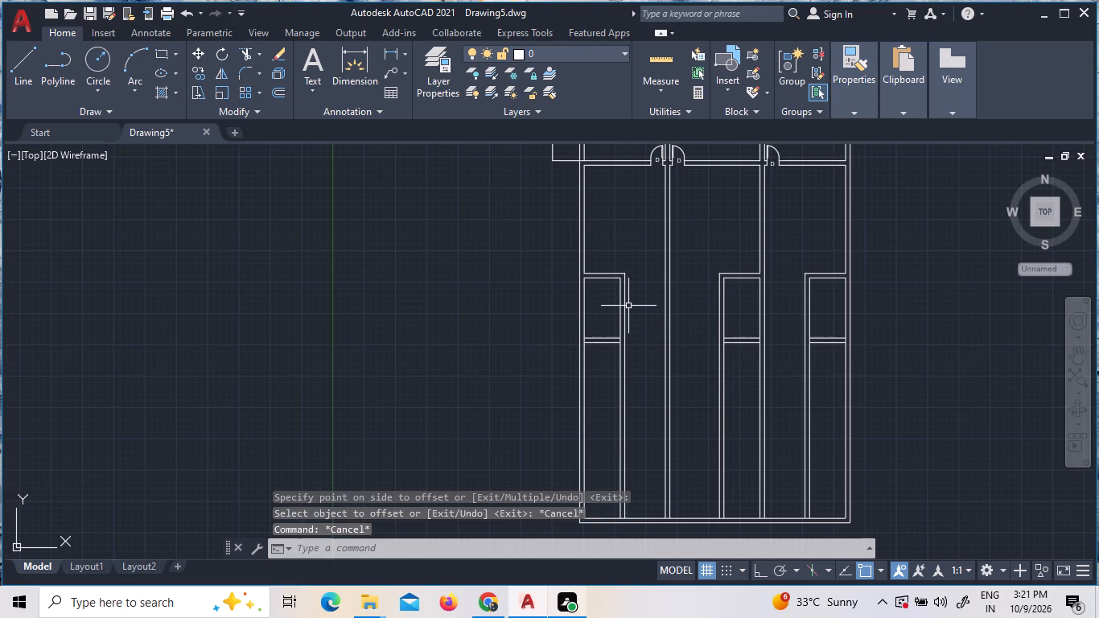
Extend the lower line of each unit's upper short wall to the outer line of its vertical wall.
{"action": "scroll", "coordinate": [634, 279], "scroll_direction": "up", "scroll_amount": 2}
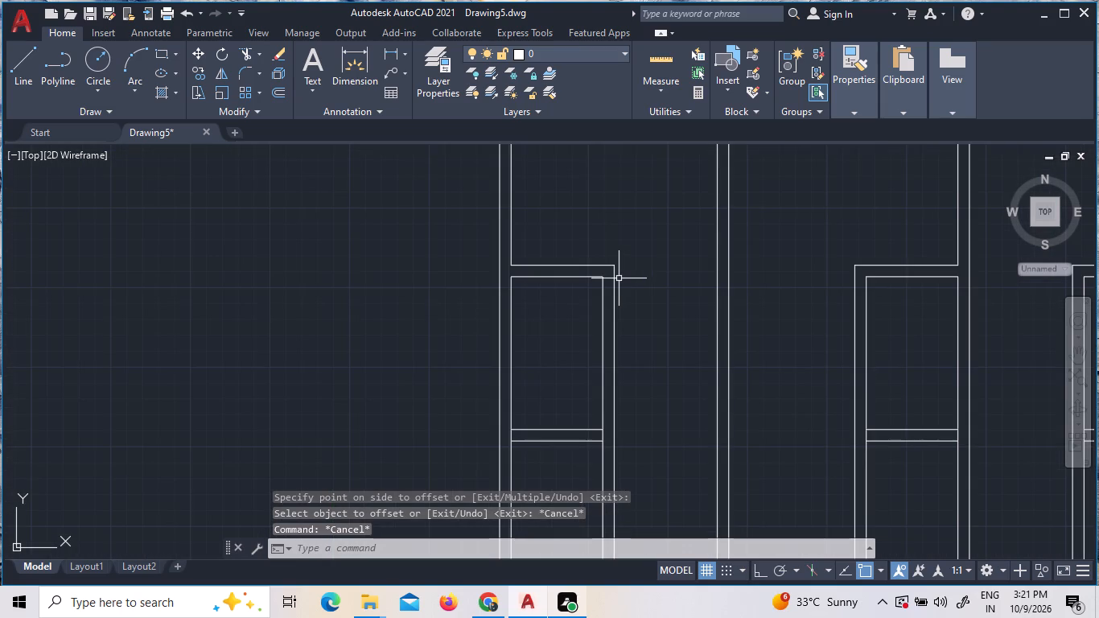
{"action": "key", "text": "e"}
{"action": "key", "text": "x"}
{"action": "key", "text": "space"}
{"action": "key", "text": "space"}
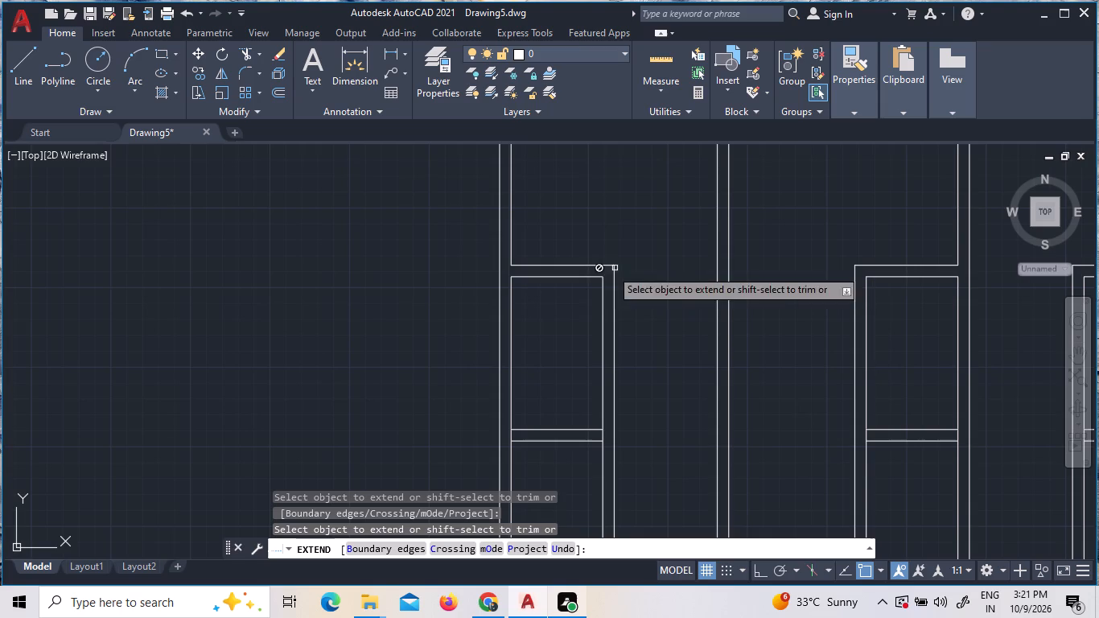
{"action": "left_click", "coordinate": [584, 277]}
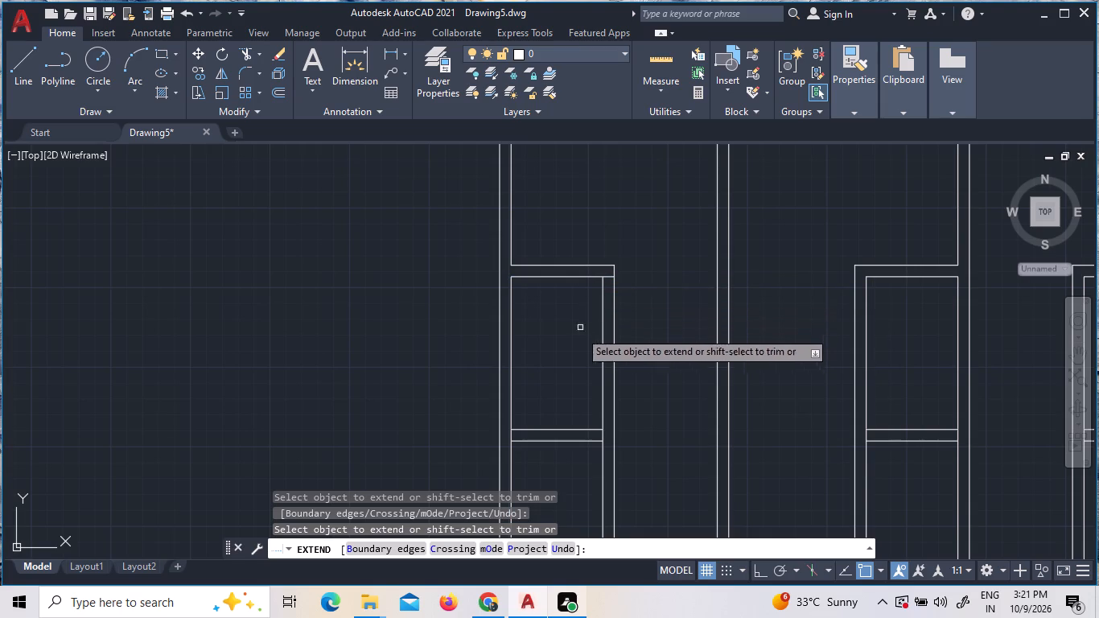
{"action": "left_click", "coordinate": [871, 275]}
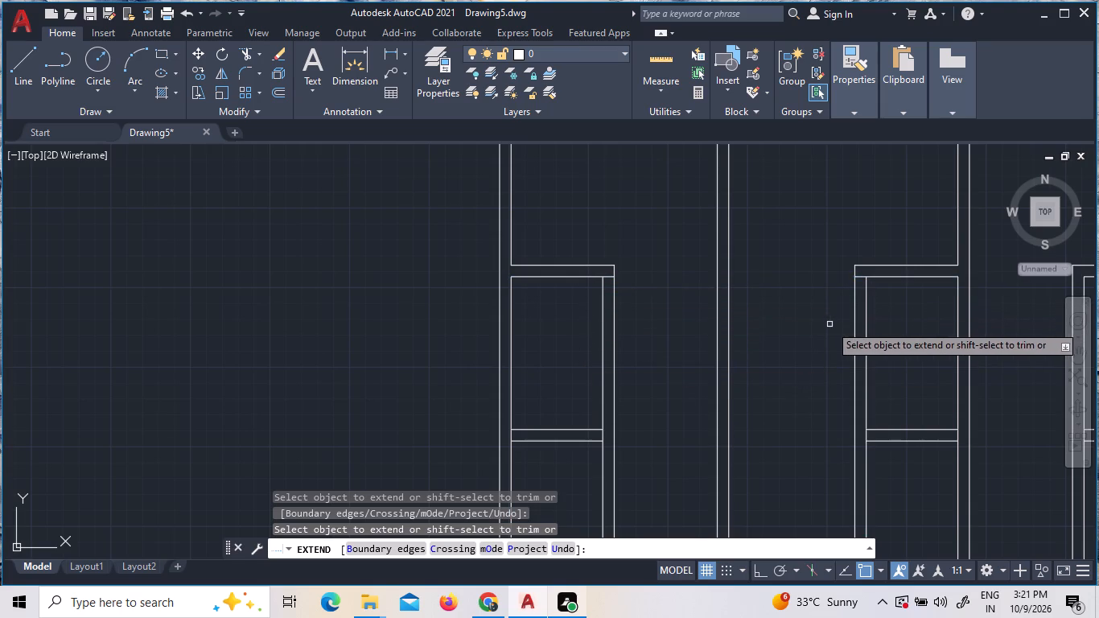
{"action": "scroll", "coordinate": [826, 324], "scroll_direction": "down", "scroll_amount": 1}
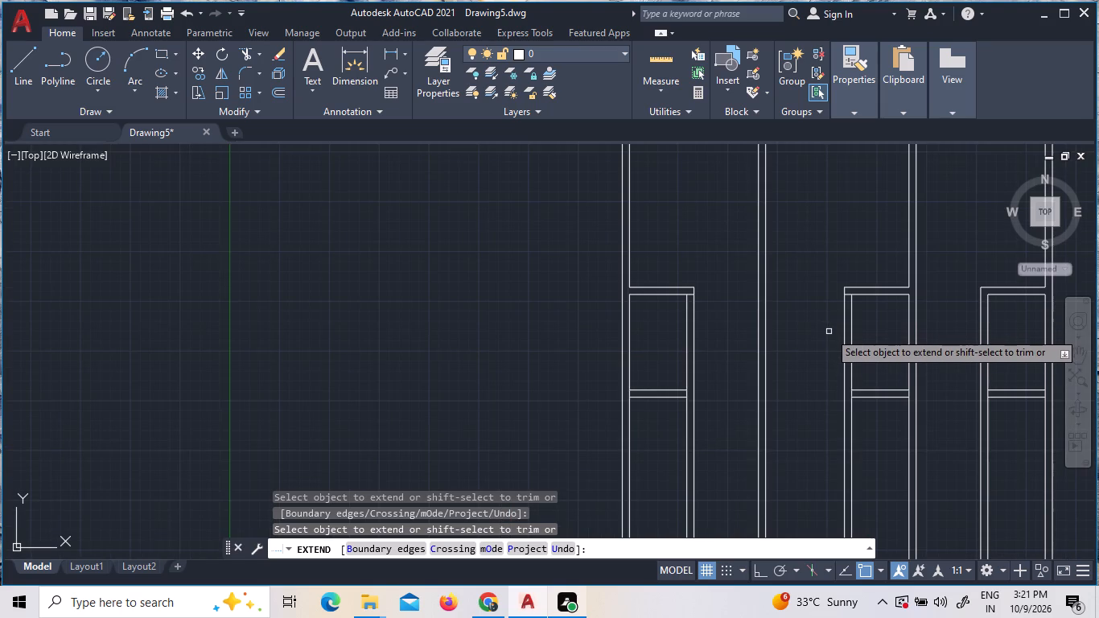
{"action": "left_click", "coordinate": [1012, 295]}
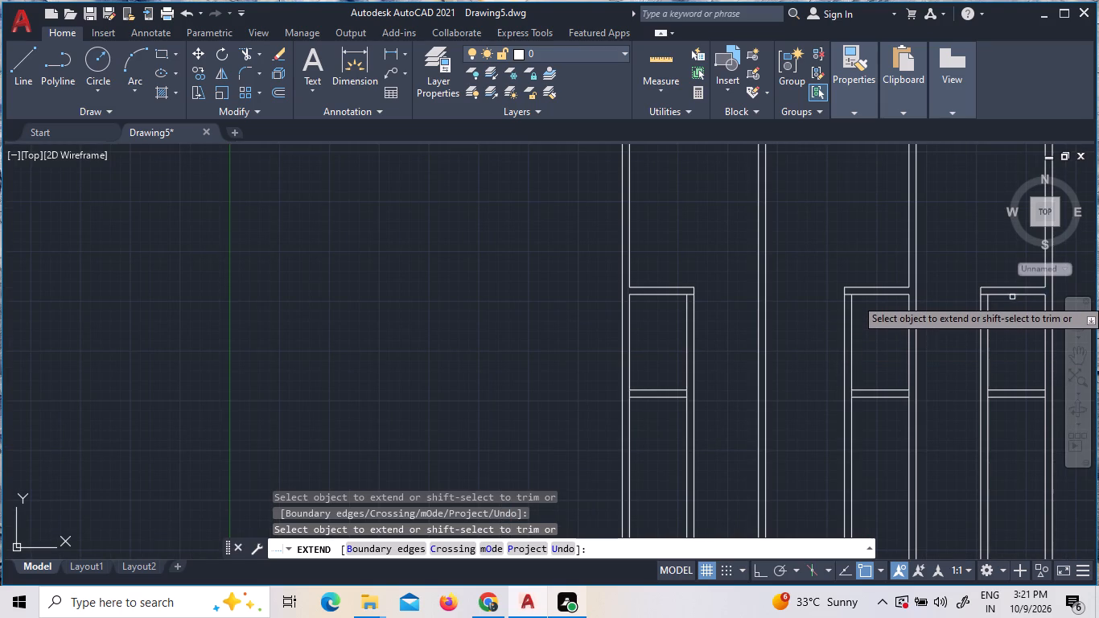
Extend the lower line of each unit's new 9" wall to the outer line of its vertical wall.
{"action": "left_click", "coordinate": [668, 399]}
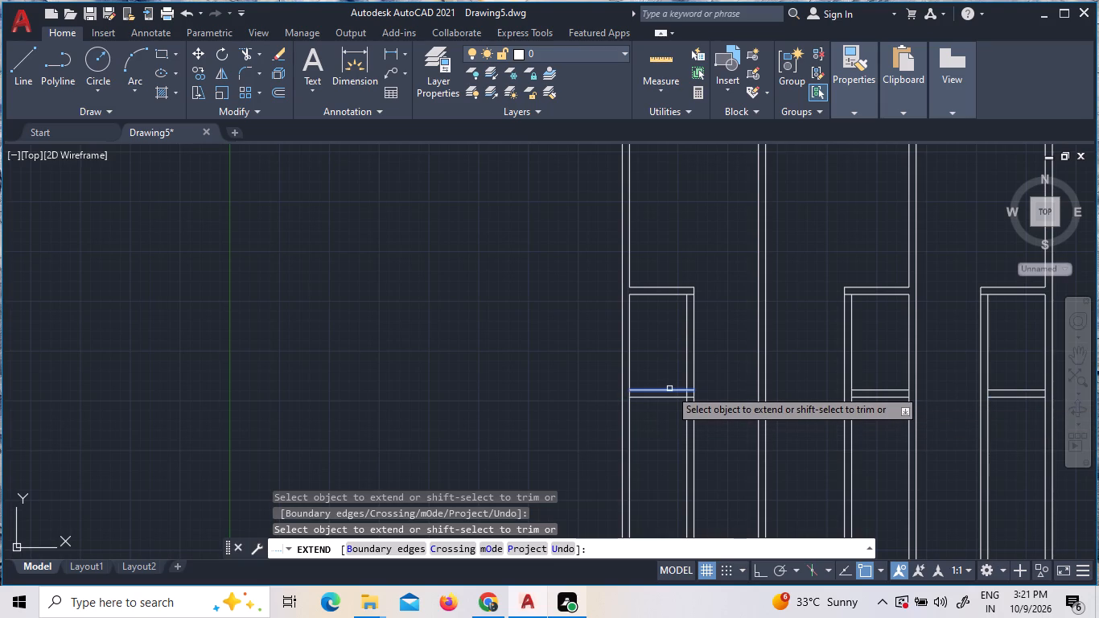
{"action": "left_click", "coordinate": [871, 399]}
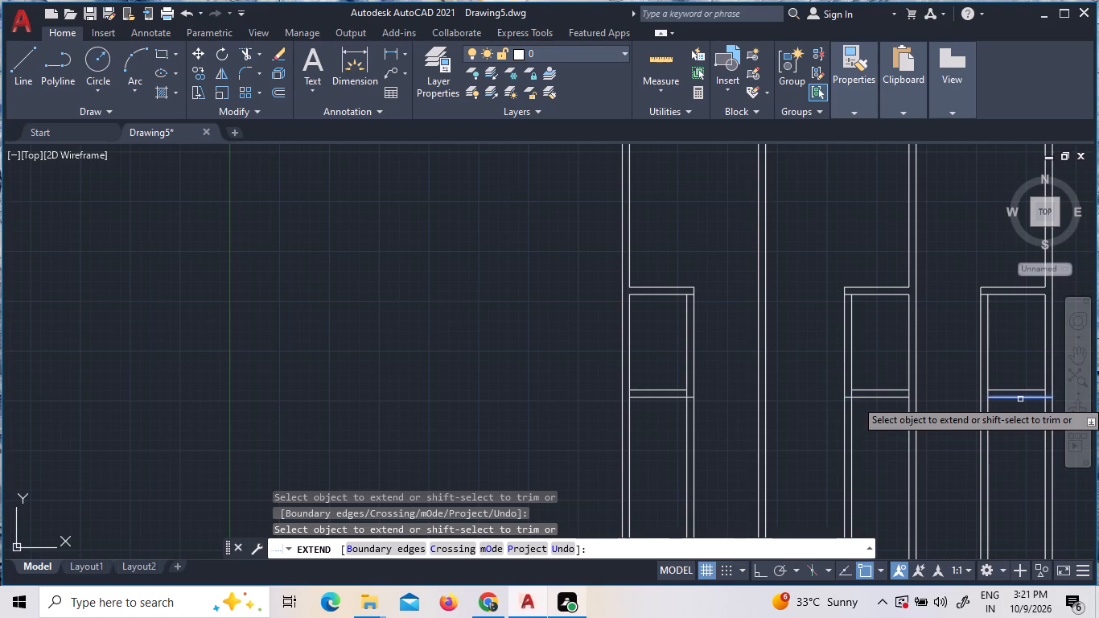
{"action": "left_click", "coordinate": [995, 397]}
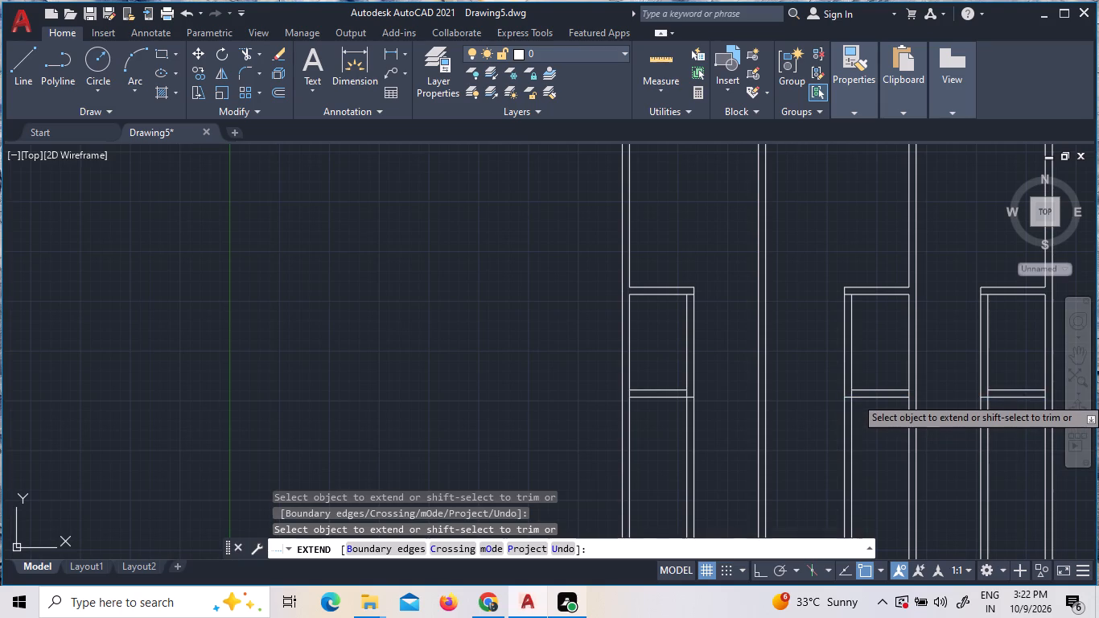
{"action": "key", "text": "Escape"}
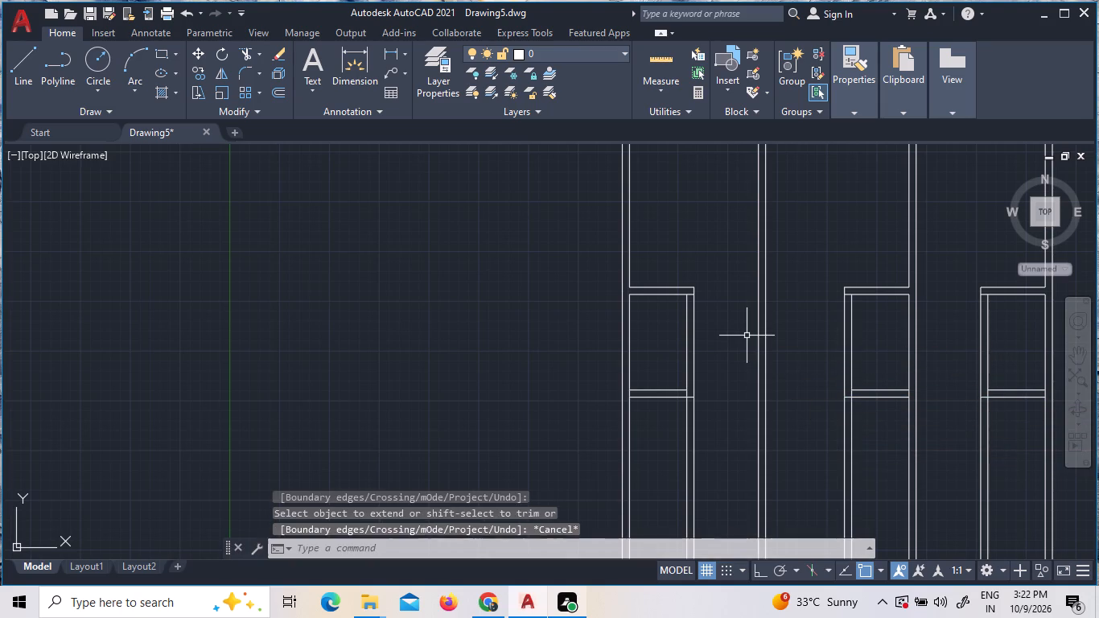
{"action": "key", "text": "Escape"}
Trim the first unit's vertical wall lines between and below its short walls, plus the lower wall's outer-wall junction and protruding end.
{"action": "type", "text": "TR"}
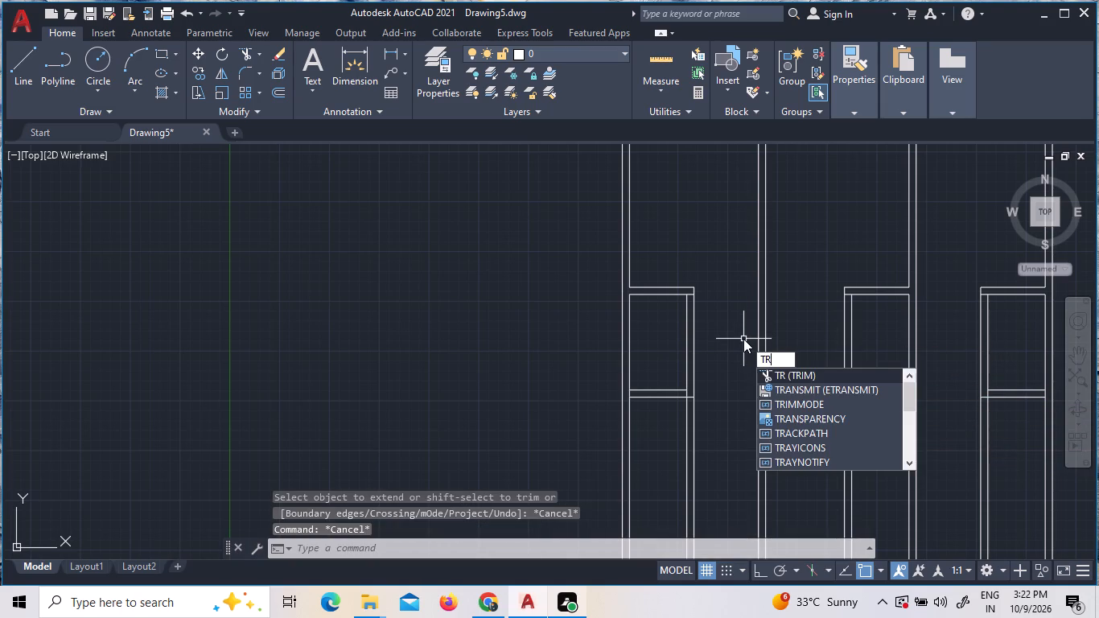
{"action": "key", "text": "space"}
{"action": "key", "text": "space"}
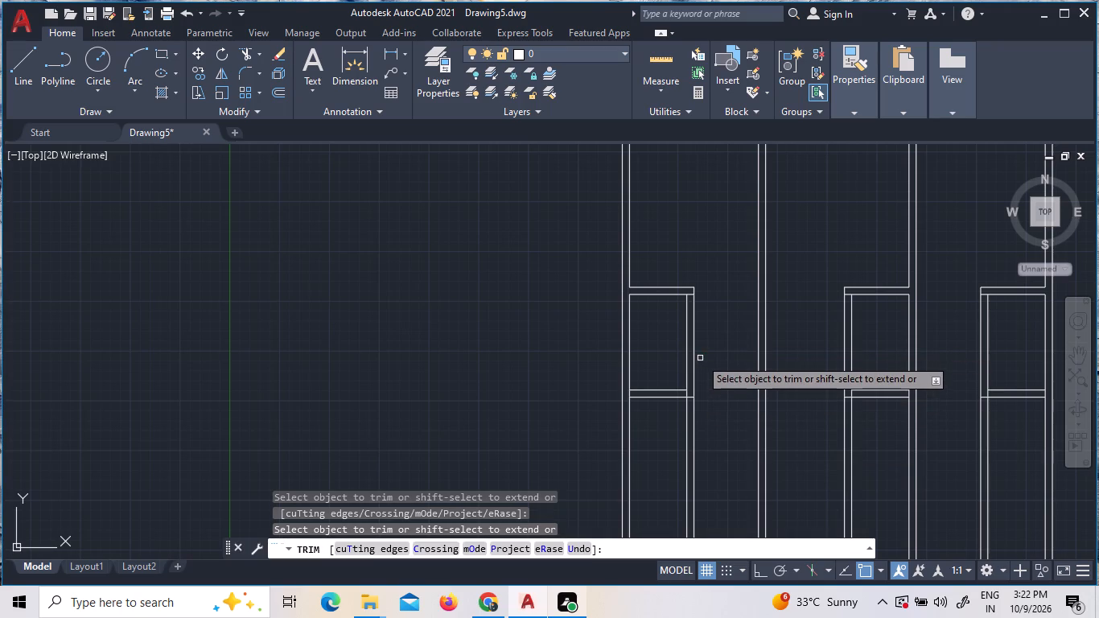
{"action": "left_click", "coordinate": [698, 356]}
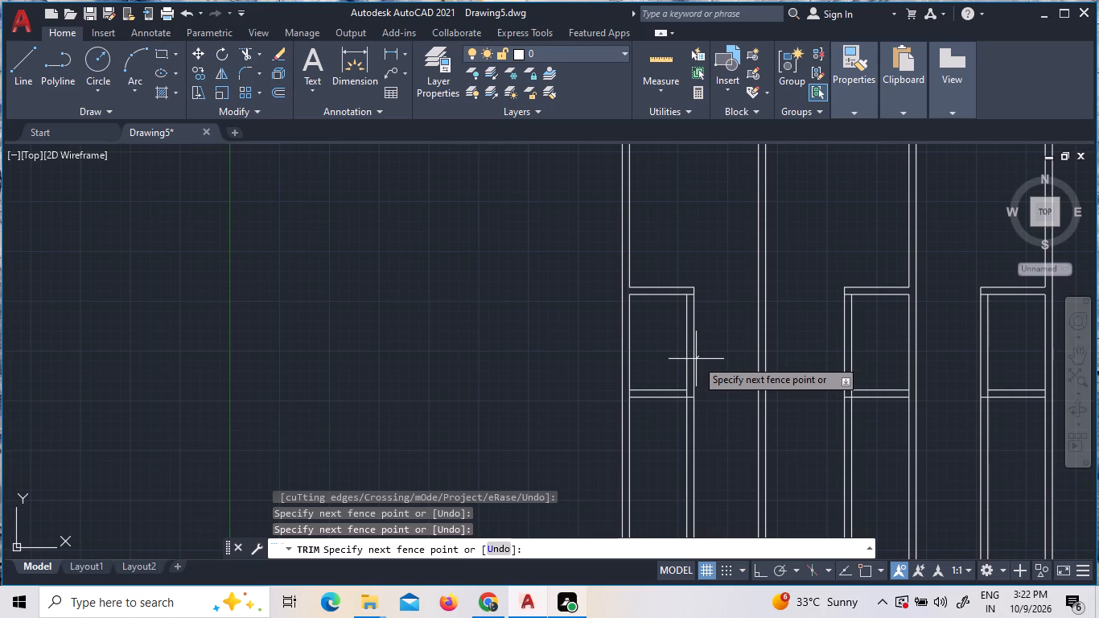
{"action": "left_click", "coordinate": [678, 352]}
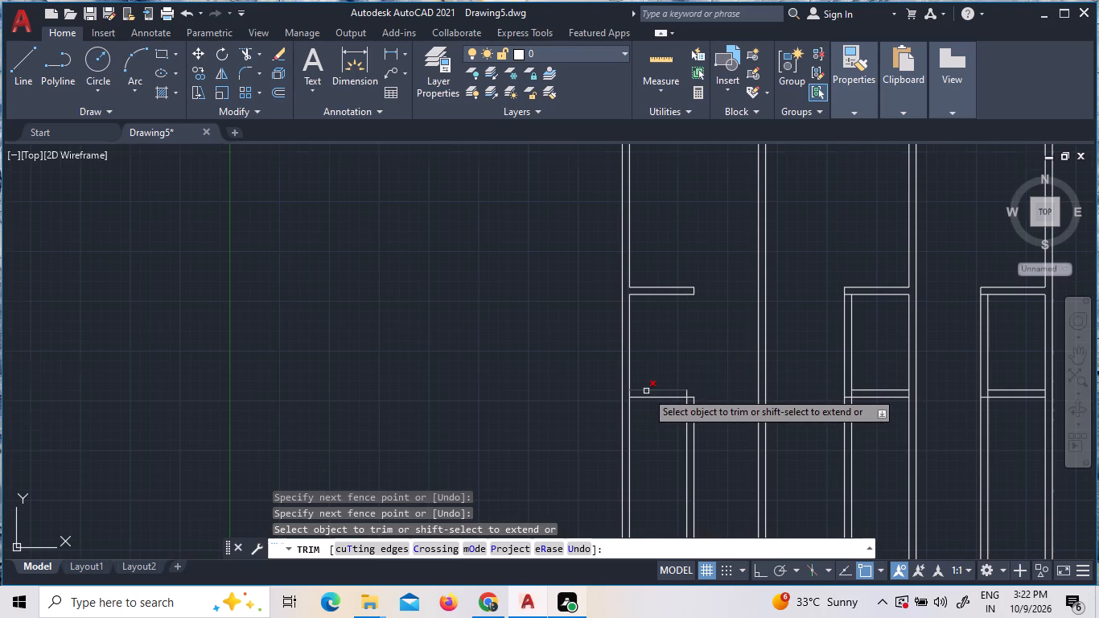
{"action": "scroll", "coordinate": [646, 391], "scroll_direction": "up", "scroll_amount": 2}
{"action": "left_click", "coordinate": [603, 402]}
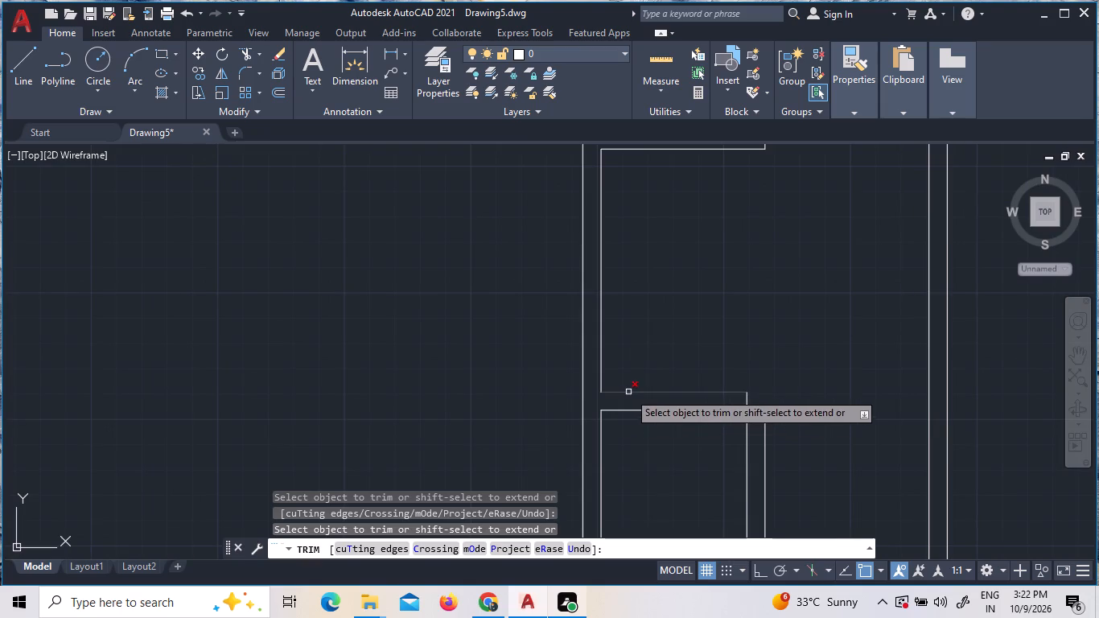
{"action": "scroll", "coordinate": [635, 391], "scroll_direction": "down", "scroll_amount": 2}
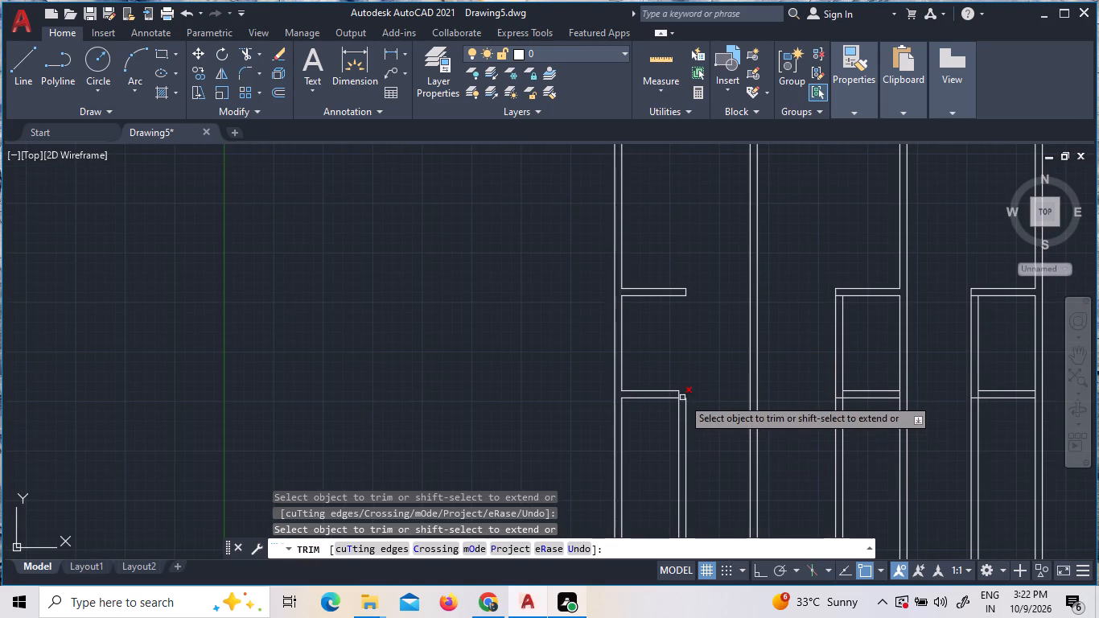
{"action": "left_click", "coordinate": [682, 398]}
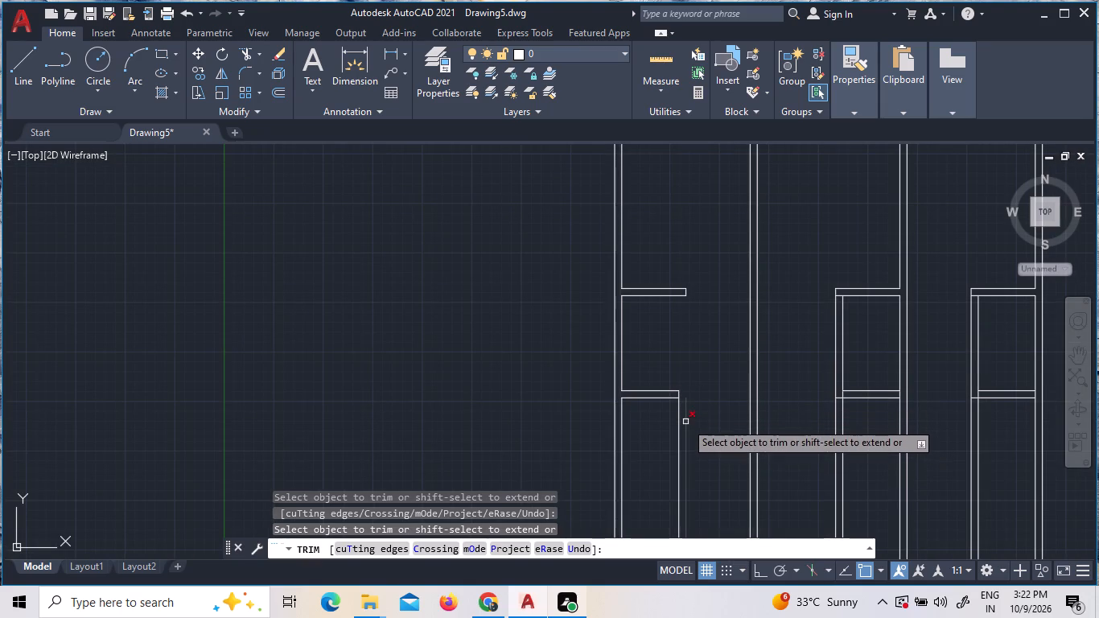
{"action": "left_click", "coordinate": [685, 422]}
{"action": "left_click", "coordinate": [677, 427]}
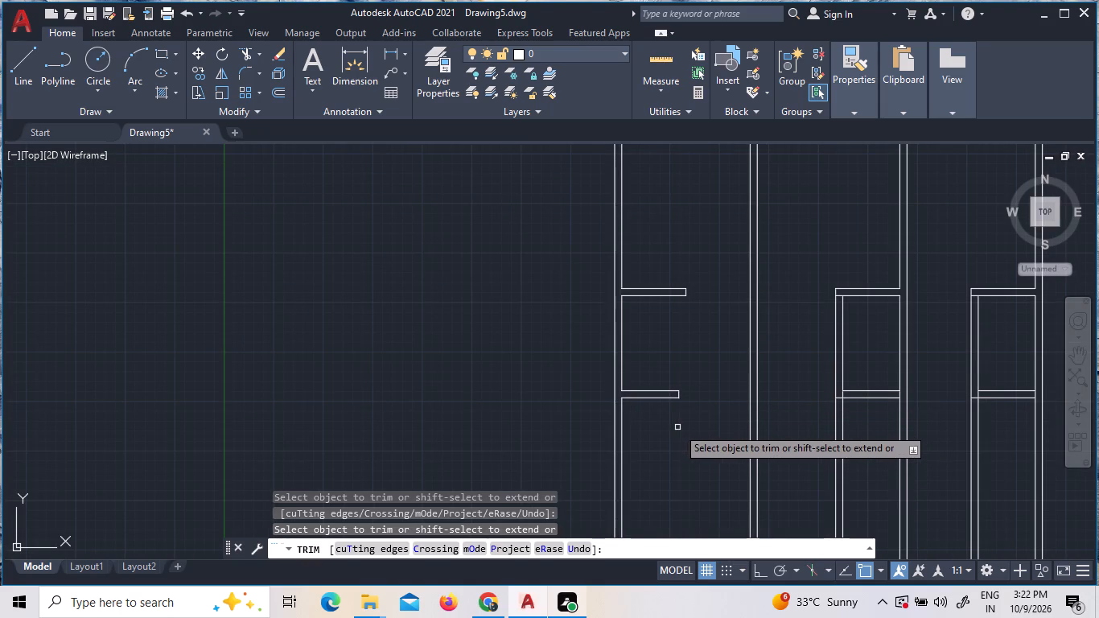
Trim the second unit's vertical wall lines below and between its short walls, and the lower wall's protruding end.
{"action": "scroll", "coordinate": [677, 422], "scroll_direction": "down", "scroll_amount": 1}
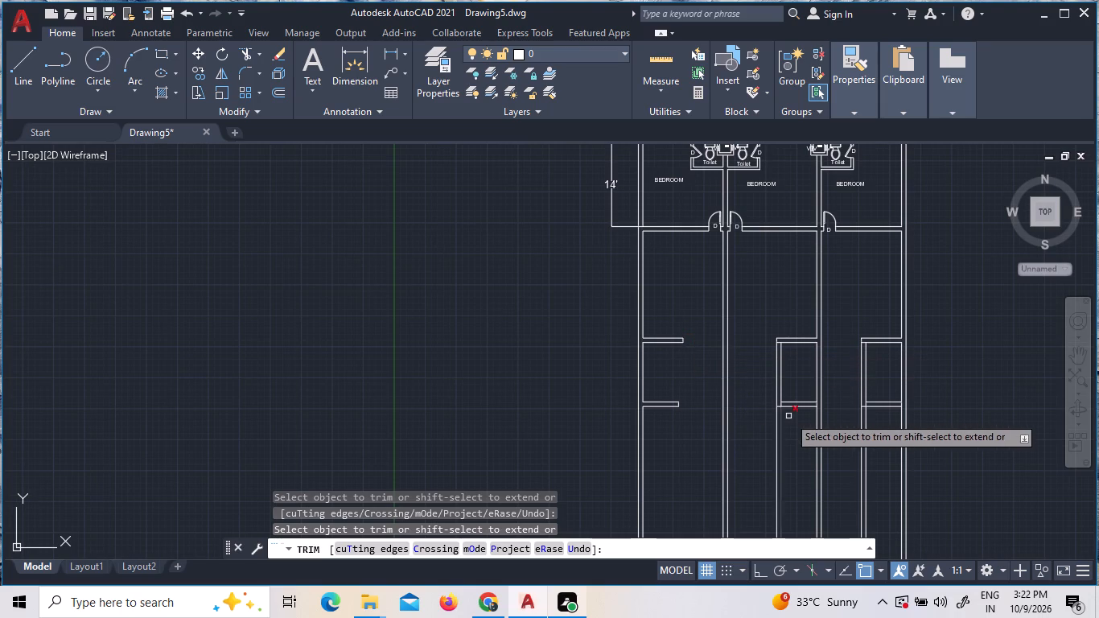
{"action": "left_click", "coordinate": [794, 437]}
{"action": "left_click", "coordinate": [757, 422]}
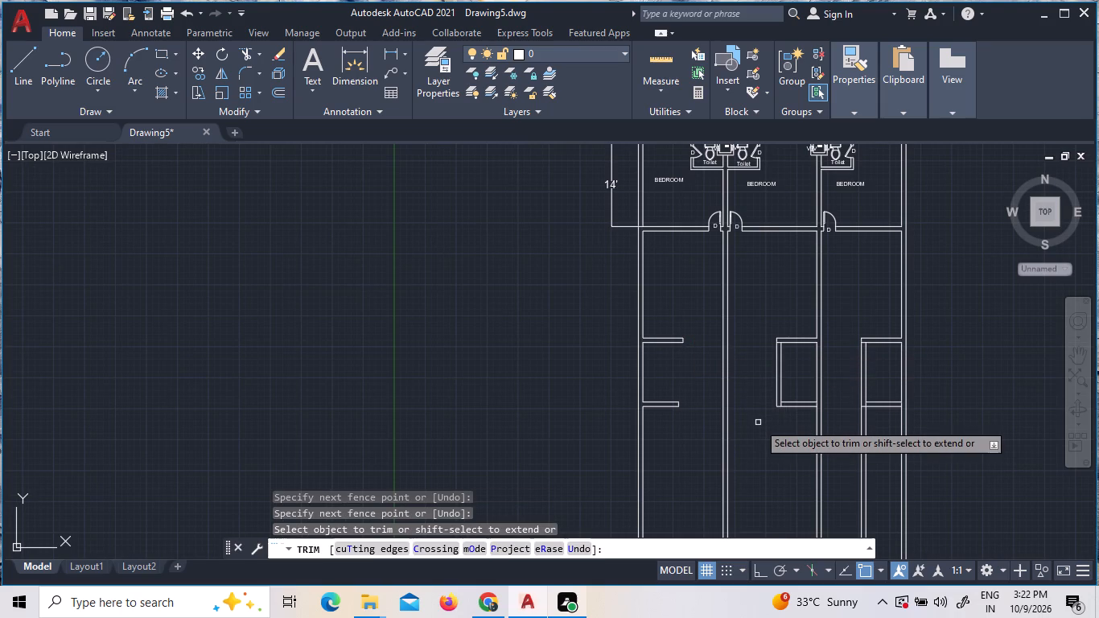
{"action": "left_click", "coordinate": [801, 364]}
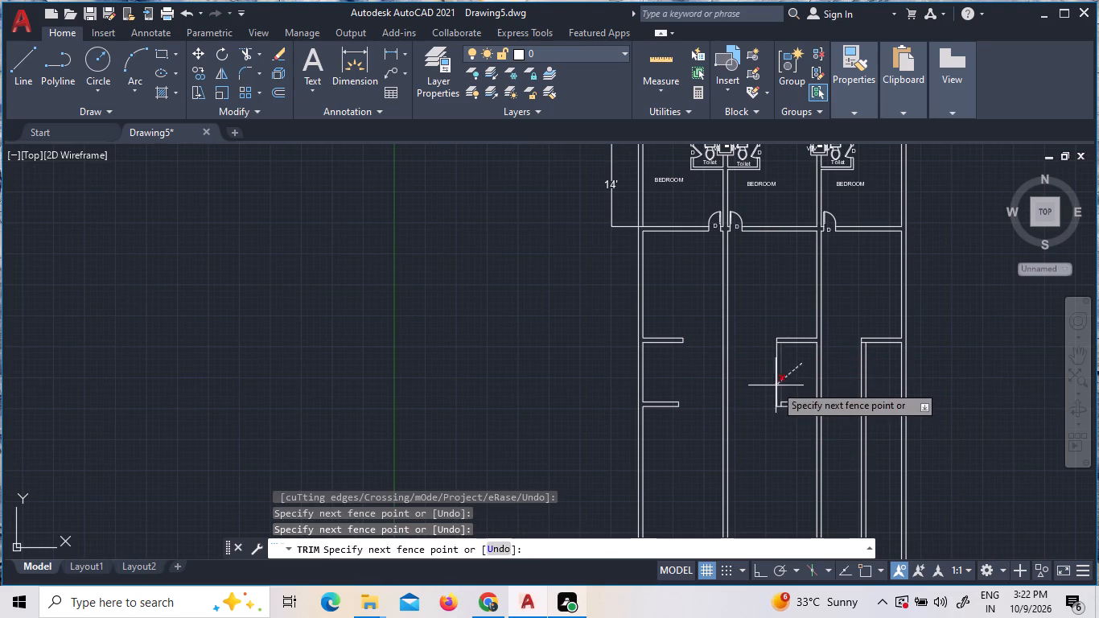
{"action": "left_click", "coordinate": [771, 369]}
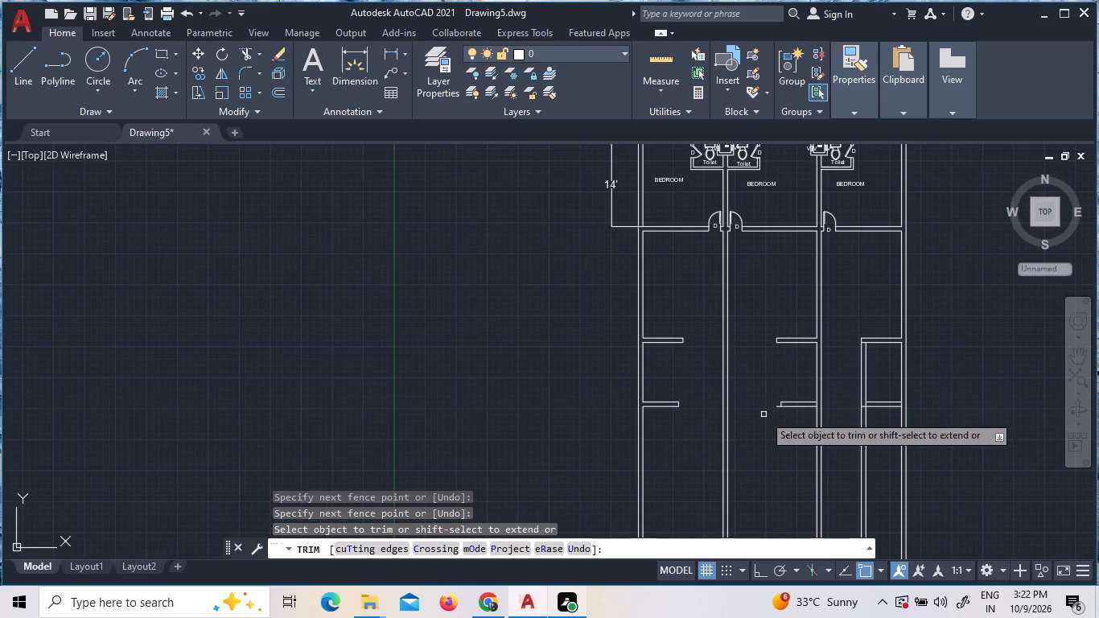
{"action": "scroll", "coordinate": [780, 404], "scroll_direction": "up", "scroll_amount": 3}
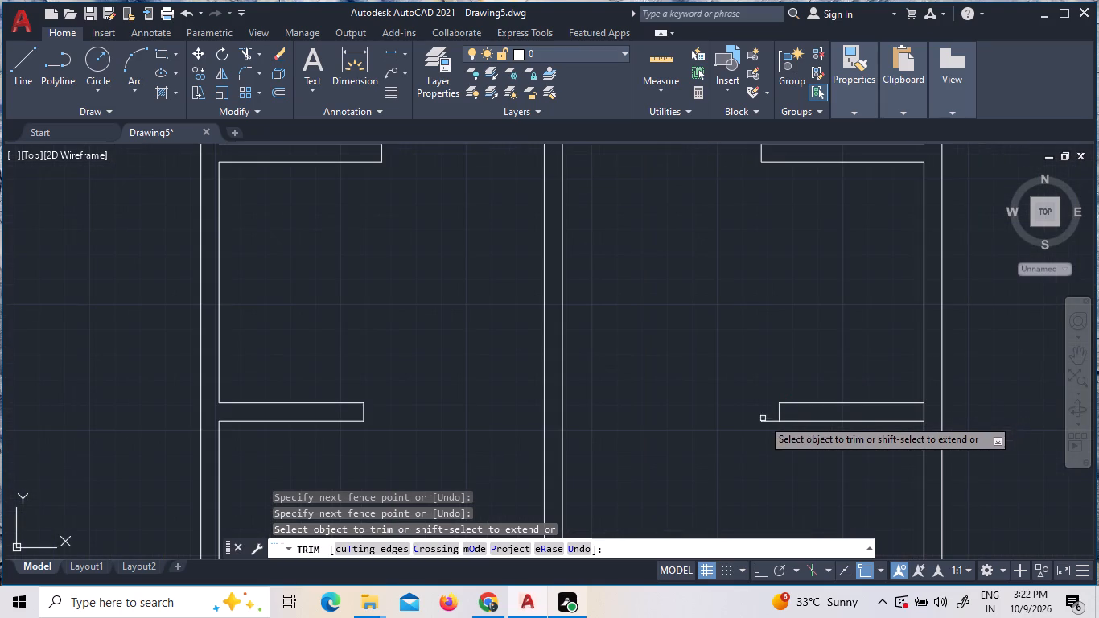
{"action": "left_click", "coordinate": [764, 420]}
{"action": "scroll", "coordinate": [601, 431], "scroll_direction": "down", "scroll_amount": 1}
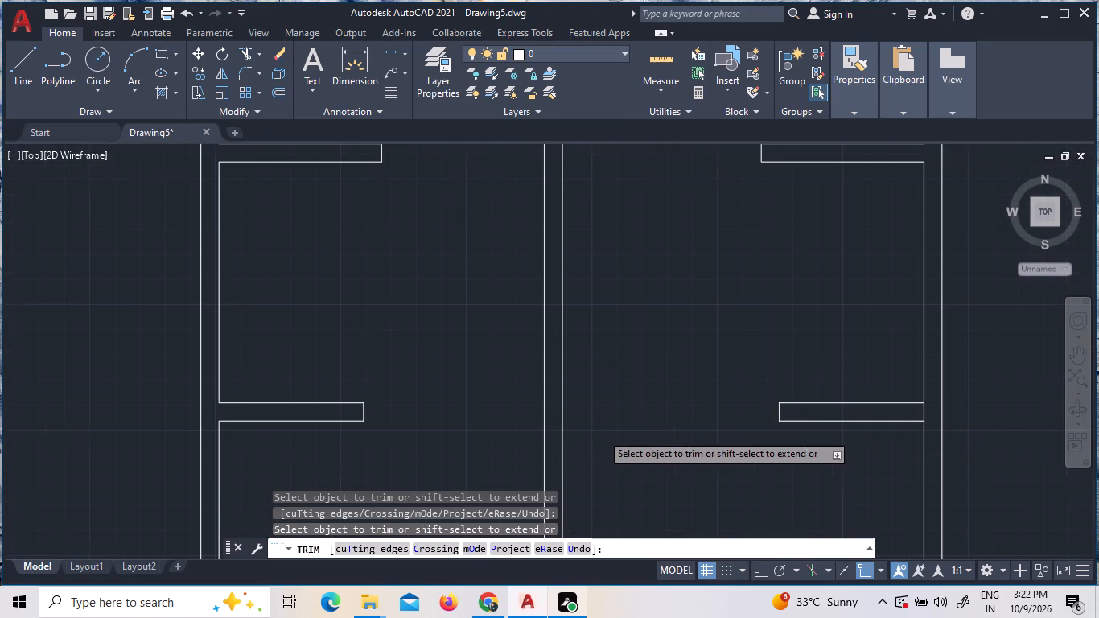
{"action": "scroll", "coordinate": [599, 446], "scroll_direction": "down", "scroll_amount": 1}
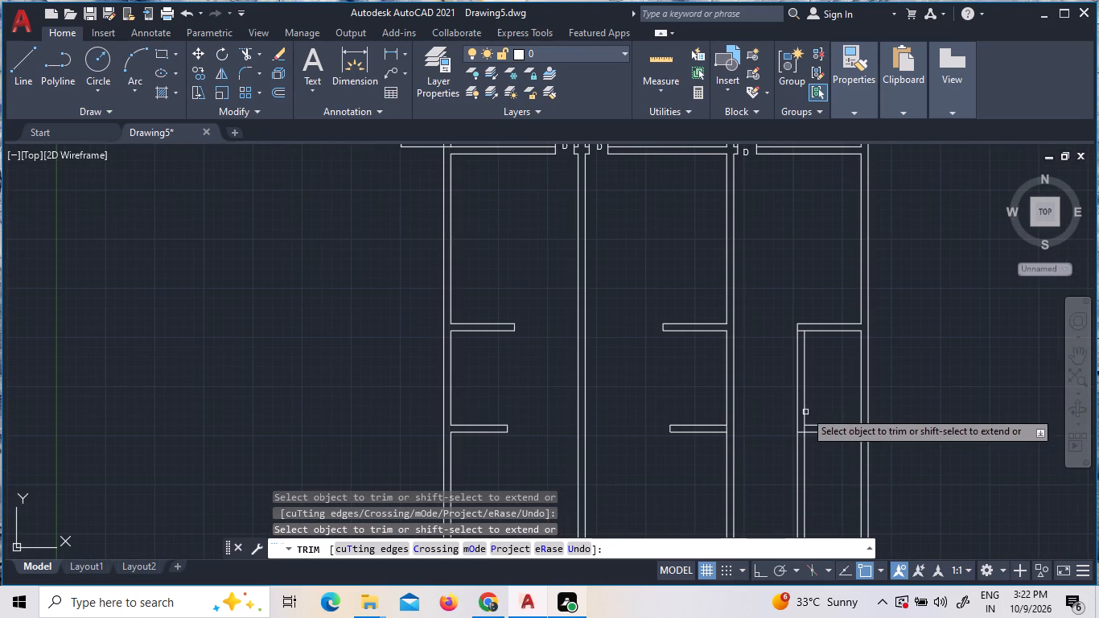
Trim the third unit's vertical wall lines between and below its short walls, plus the lower wall's protruding end.
{"action": "left_click", "coordinate": [802, 393]}
{"action": "left_click", "coordinate": [832, 373]}
{"action": "left_click_drag", "start_coordinate": [832, 373], "coordinate": [809, 366]}
{"action": "left_click", "coordinate": [797, 364]}
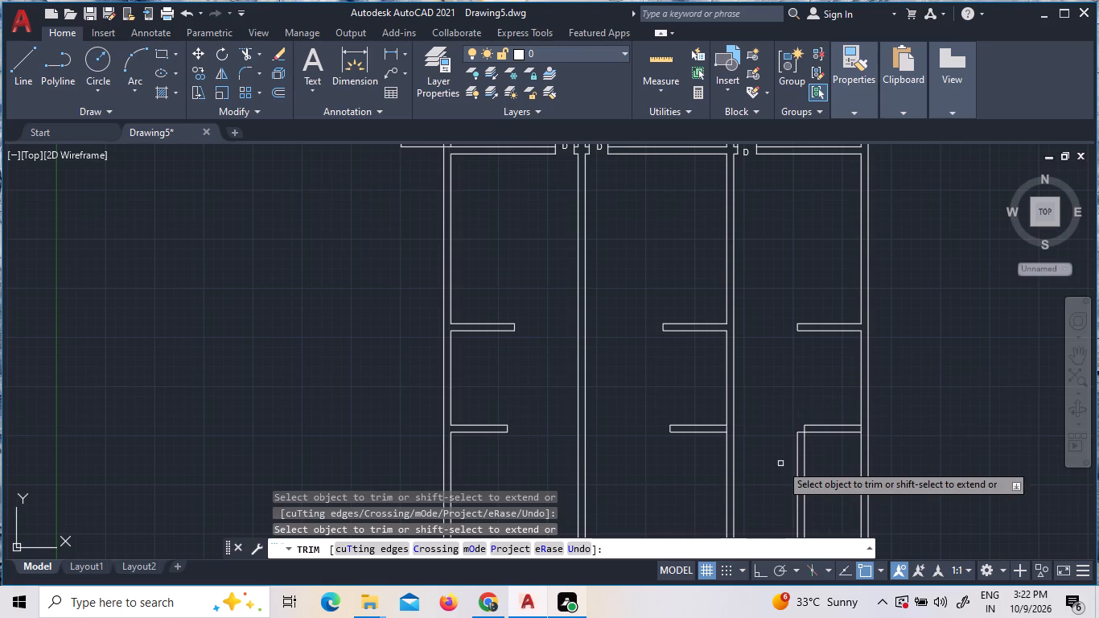
{"action": "left_click", "coordinate": [796, 453]}
{"action": "left_click", "coordinate": [804, 452]}
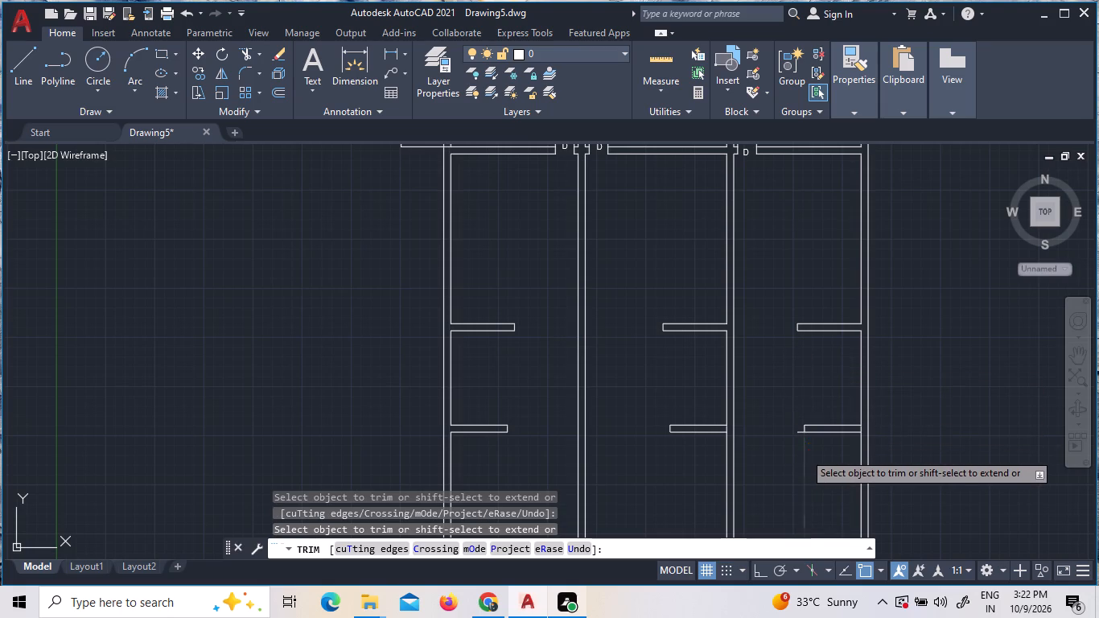
{"action": "left_click", "coordinate": [801, 432]}
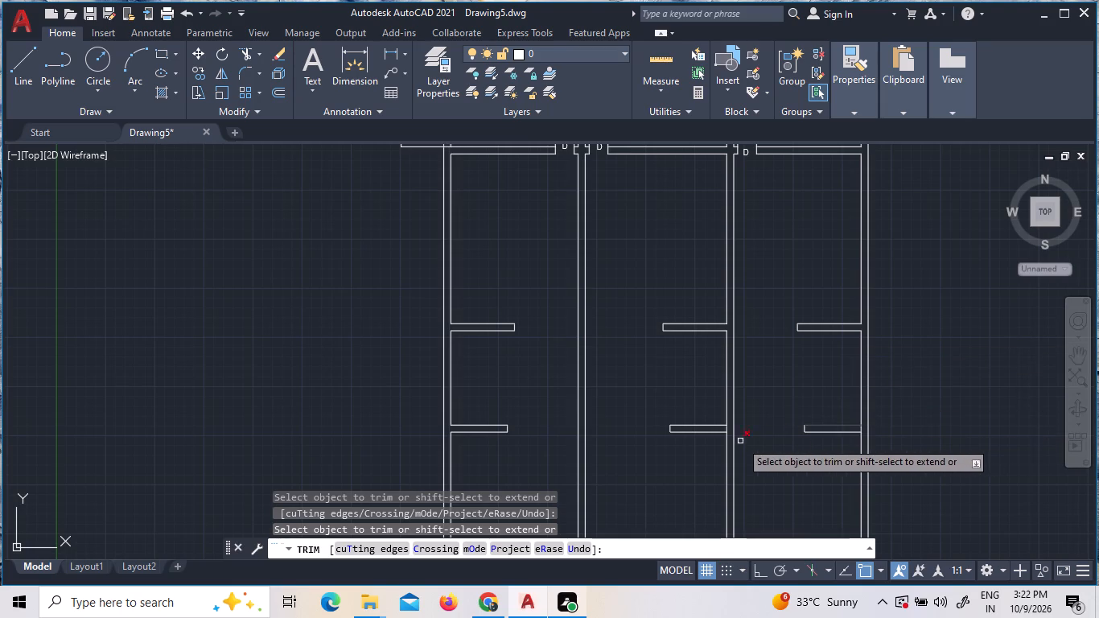
Trim the long wall's inner line where the lower short wall joins it in the second and third units.
{"action": "scroll", "coordinate": [729, 418], "scroll_direction": "up", "scroll_amount": 3}
{"action": "left_click", "coordinate": [714, 468]}
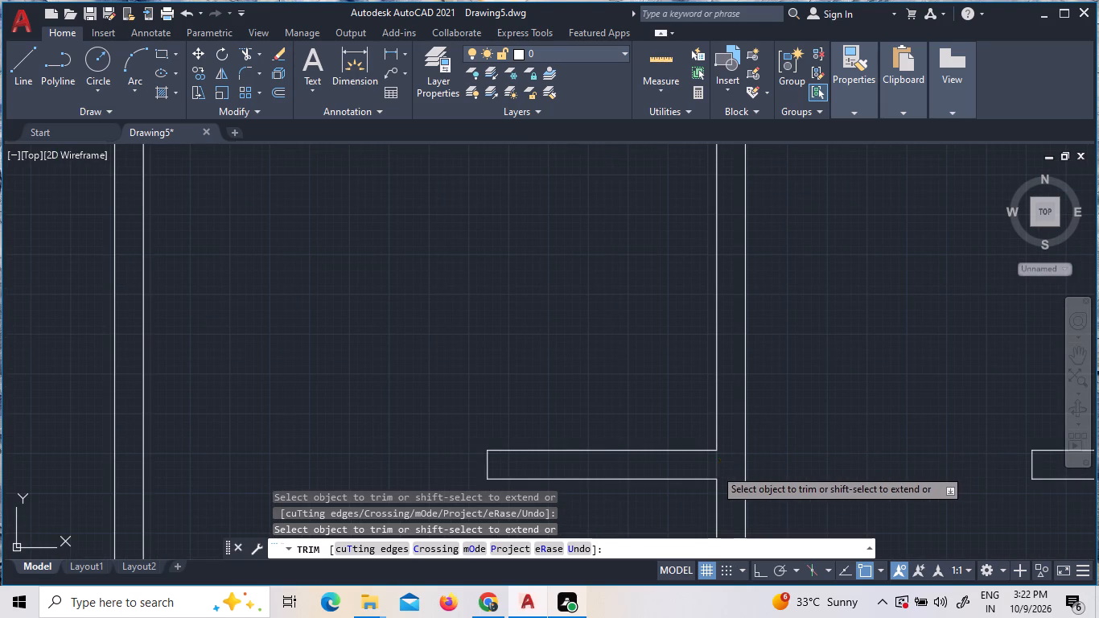
{"action": "scroll", "coordinate": [701, 459], "scroll_direction": "down", "scroll_amount": 2}
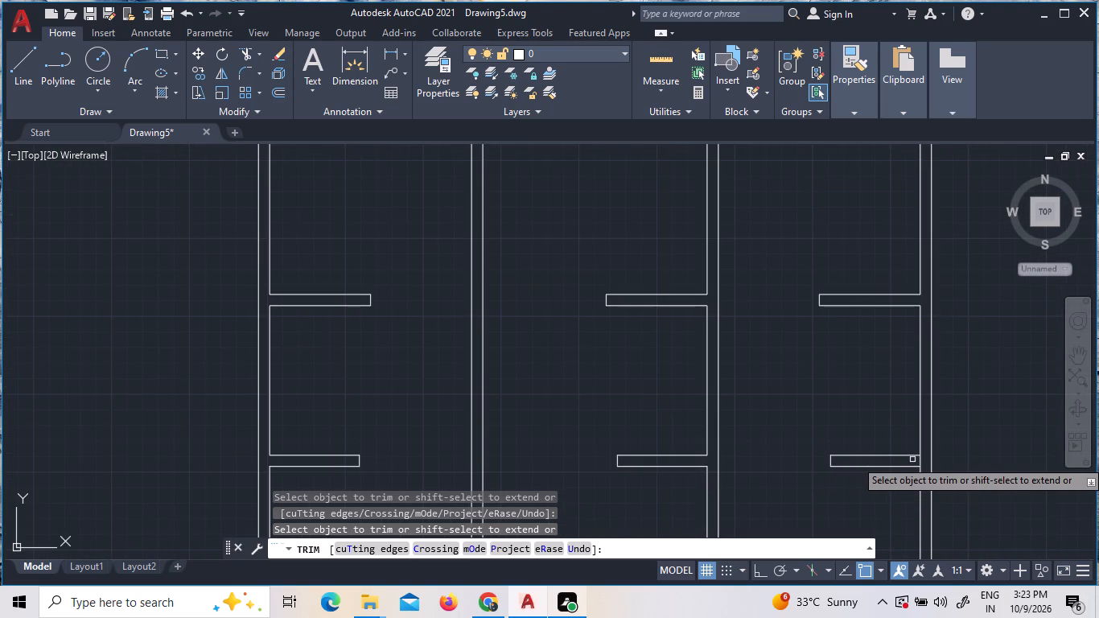
{"action": "left_click", "coordinate": [920, 460]}
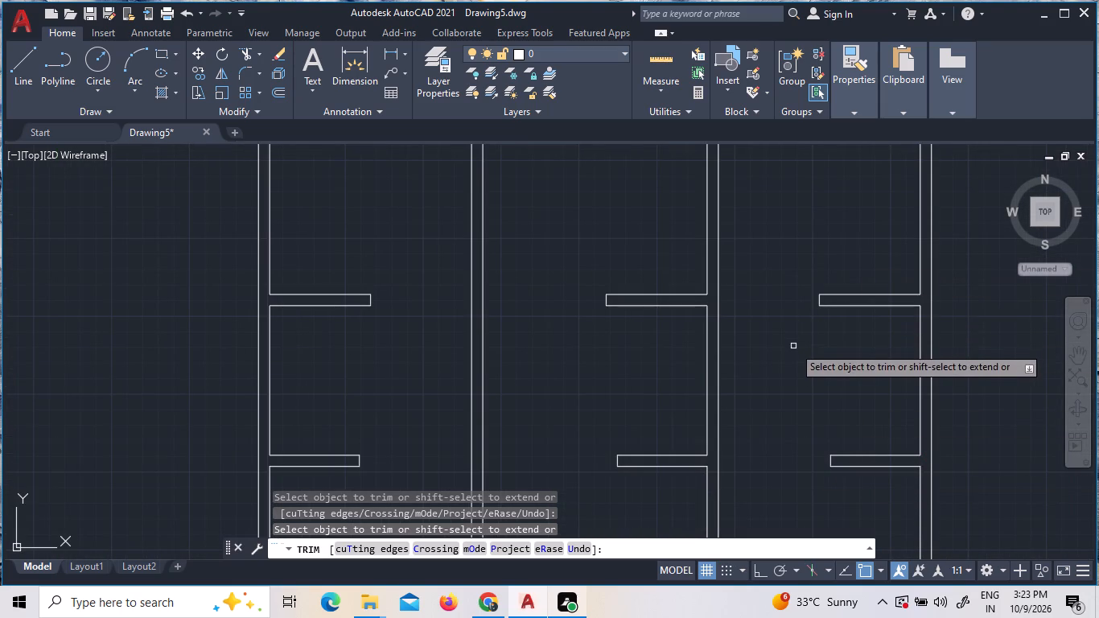
{"action": "scroll", "coordinate": [793, 322], "scroll_direction": "down", "scroll_amount": 2}
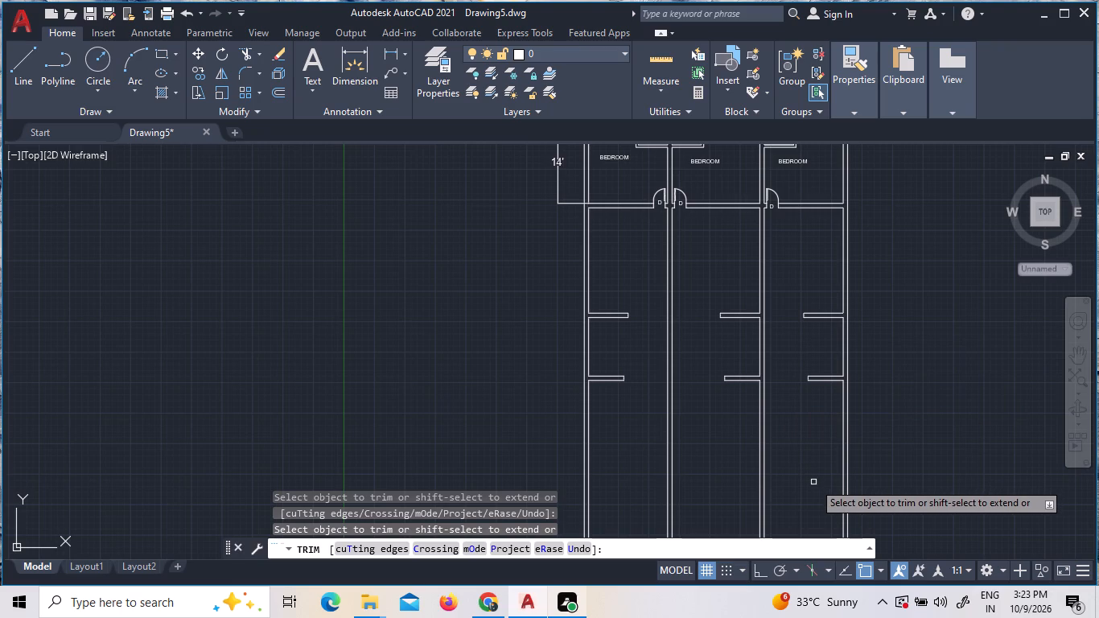
{"action": "key", "text": "Escape"}
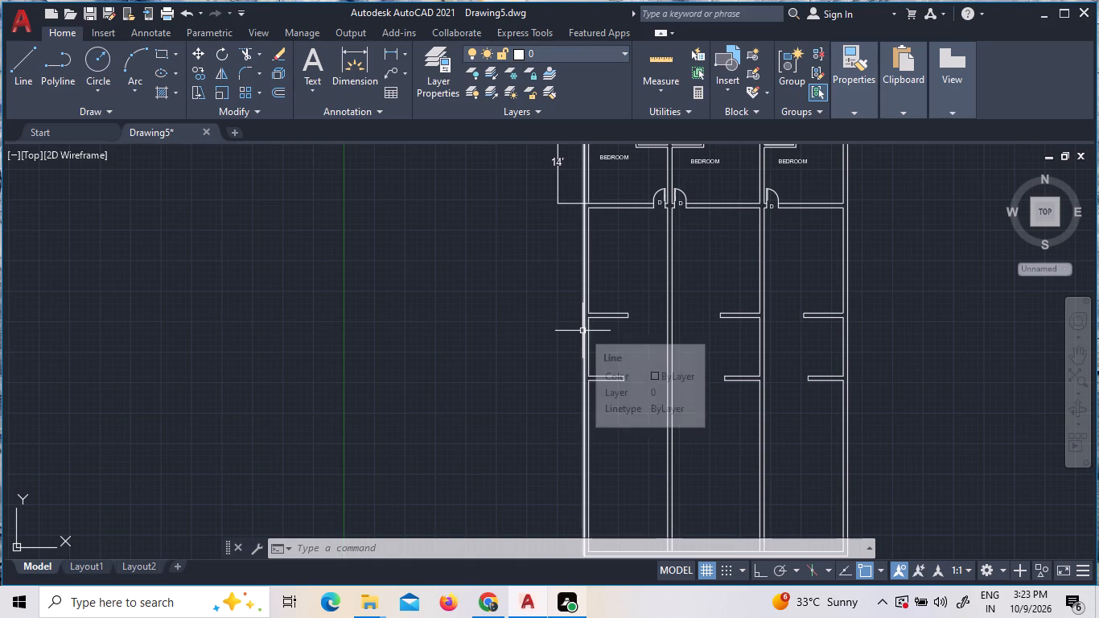
Copy the four inner lines of the duct between the first two toilets twice into the empty space outside the plan, beside the 14' dimension.
{"action": "scroll", "coordinate": [582, 331], "scroll_direction": "up", "scroll_amount": 1}
{"action": "scroll", "coordinate": [582, 331], "scroll_direction": "down", "scroll_amount": 1}
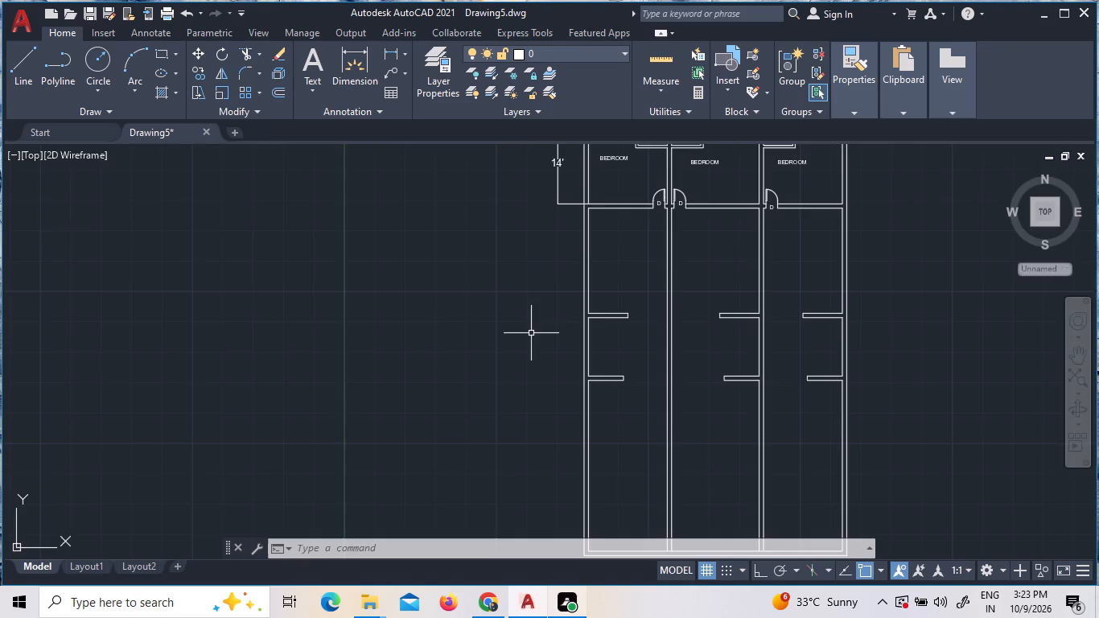
{"action": "scroll", "coordinate": [545, 387], "scroll_direction": "down", "scroll_amount": 2}
{"action": "scroll", "coordinate": [578, 292], "scroll_direction": "up", "scroll_amount": 3}
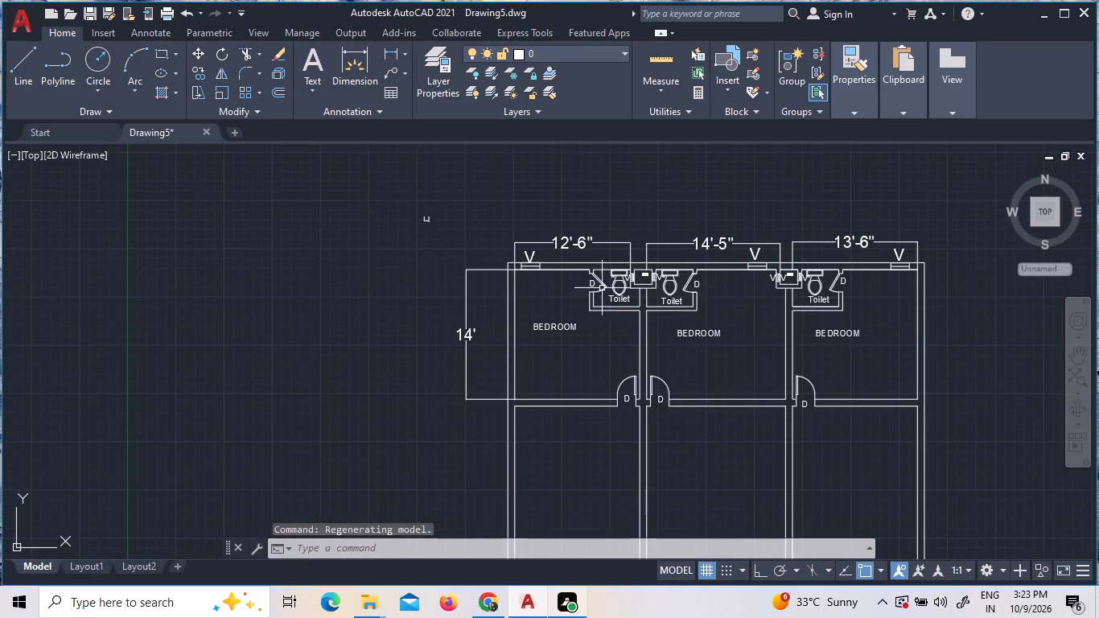
{"action": "scroll", "coordinate": [621, 287], "scroll_direction": "up", "scroll_amount": 3}
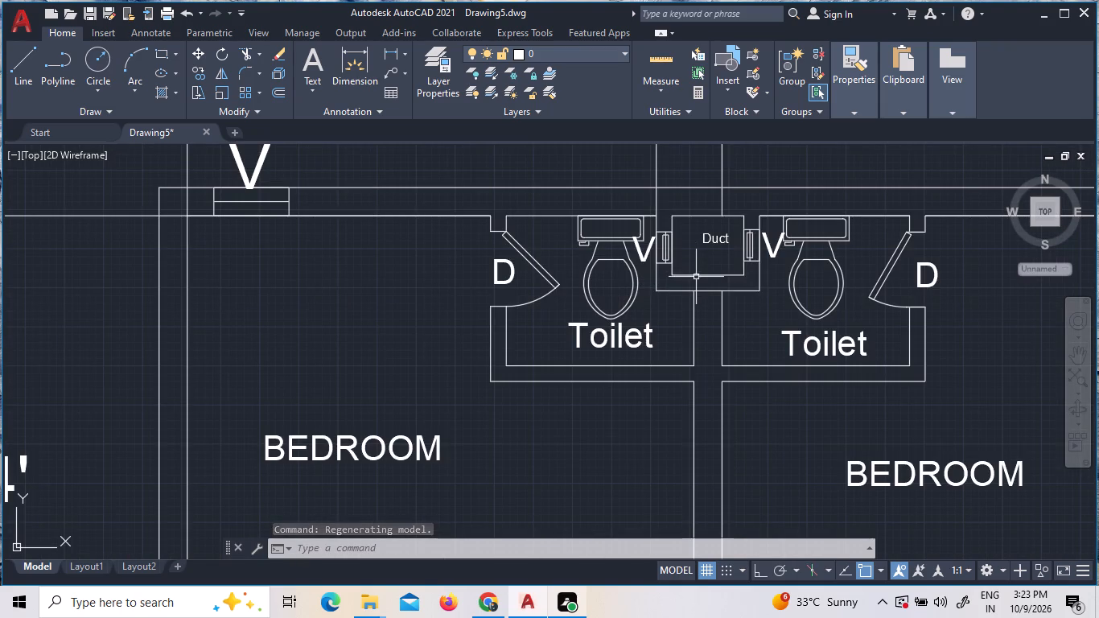
{"action": "left_click", "coordinate": [696, 277]}
{"action": "left_click", "coordinate": [673, 216]}
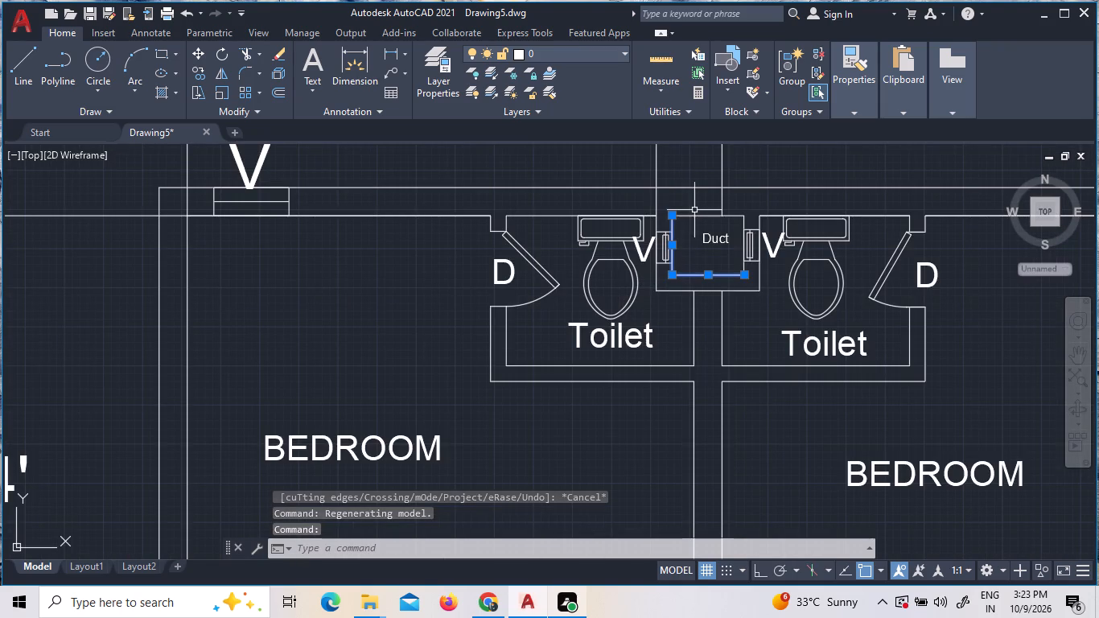
{"action": "left_click", "coordinate": [699, 216]}
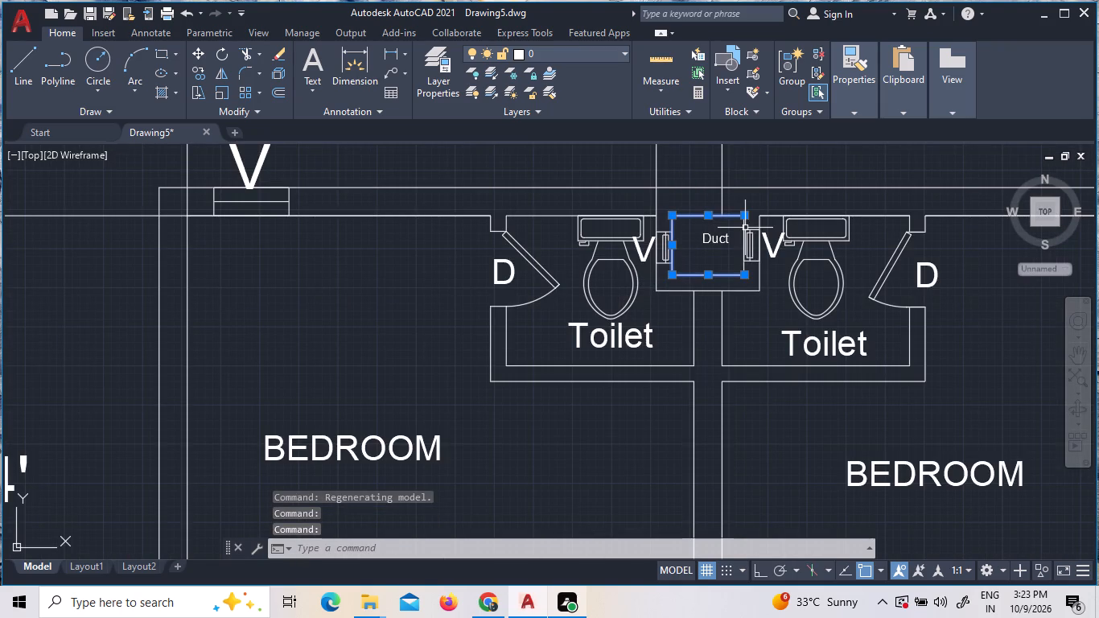
{"action": "scroll", "coordinate": [731, 231], "scroll_direction": "up", "scroll_amount": 3}
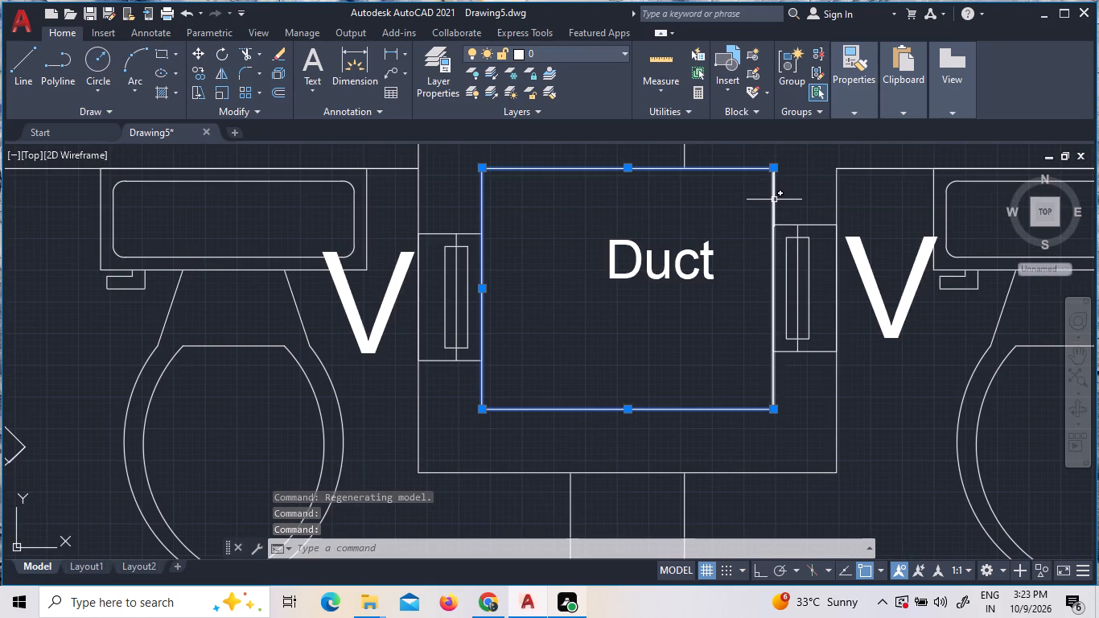
{"action": "left_click", "coordinate": [774, 200]}
{"action": "right_click", "coordinate": [728, 216]}
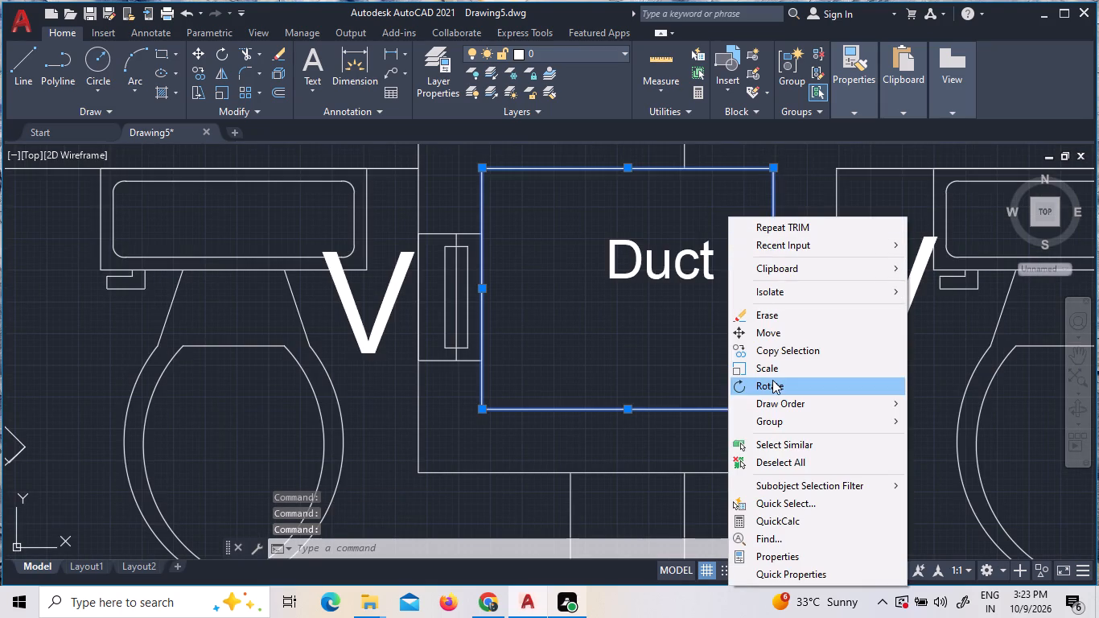
{"action": "double_click", "coordinate": [773, 347]}
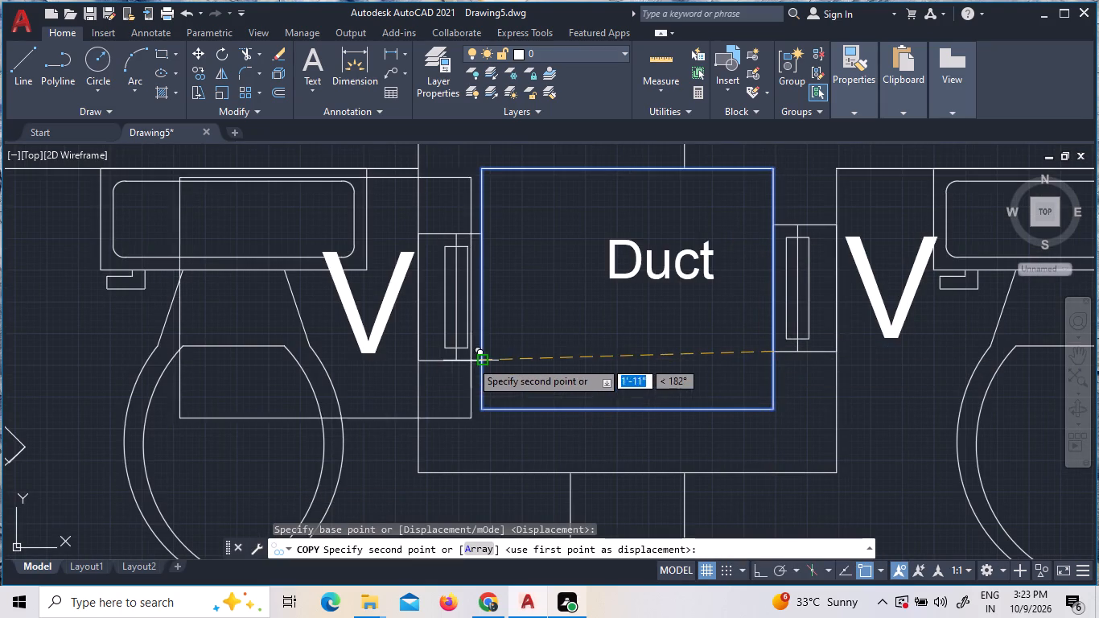
{"action": "scroll", "coordinate": [533, 364], "scroll_direction": "down", "scroll_amount": 5}
{"action": "scroll", "coordinate": [593, 330], "scroll_direction": "down", "scroll_amount": 2}
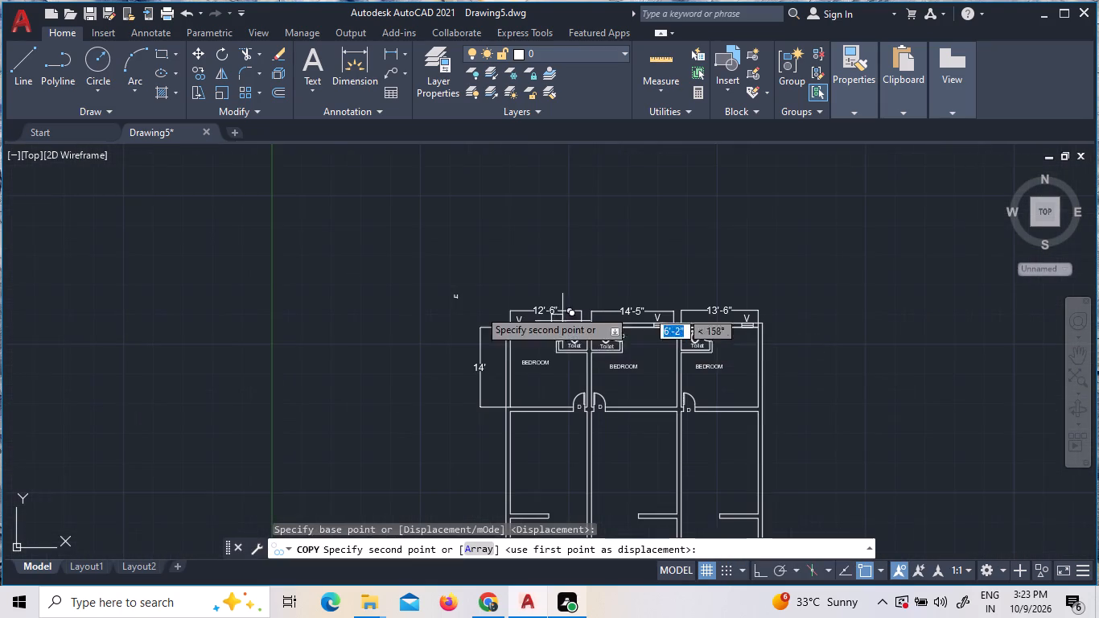
{"action": "left_click", "coordinate": [351, 345]}
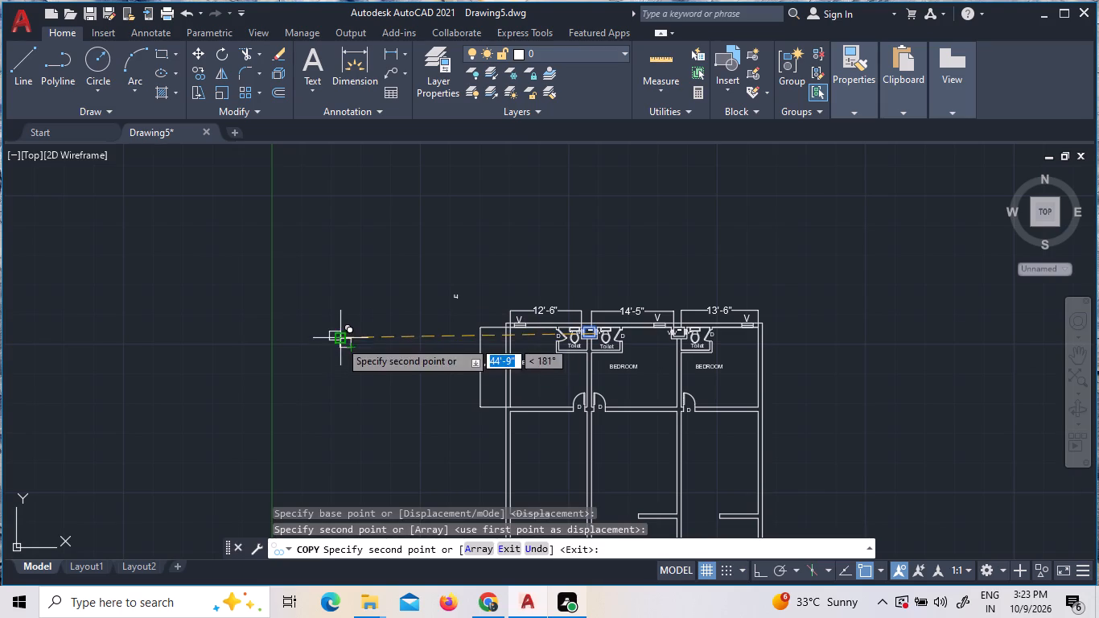
{"action": "scroll", "coordinate": [364, 342], "scroll_direction": "up", "scroll_amount": 3}
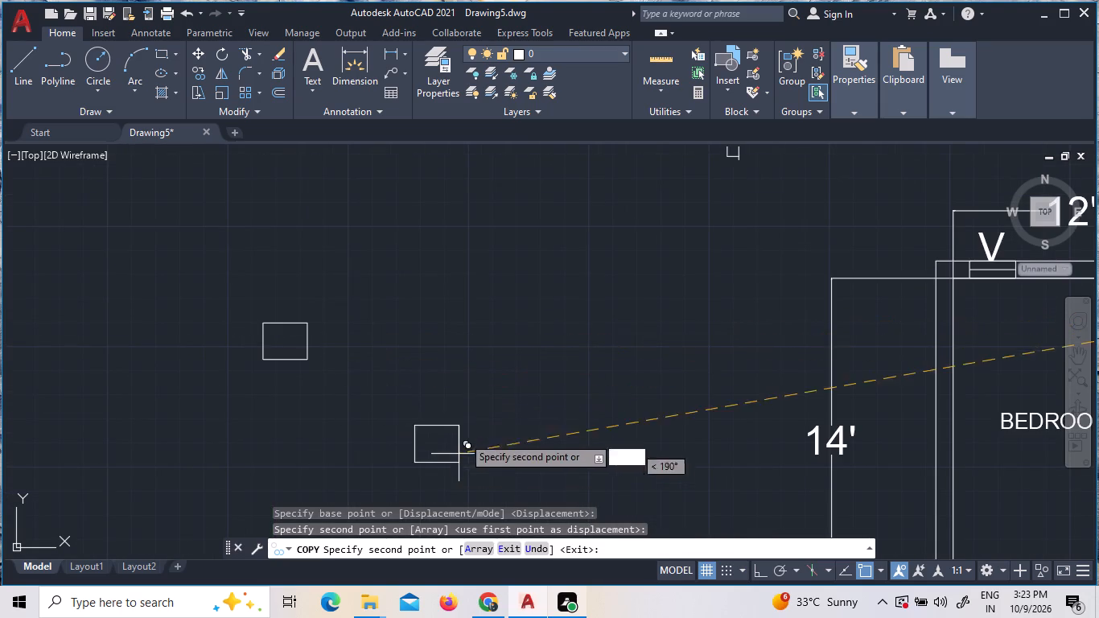
{"action": "left_click", "coordinate": [521, 381]}
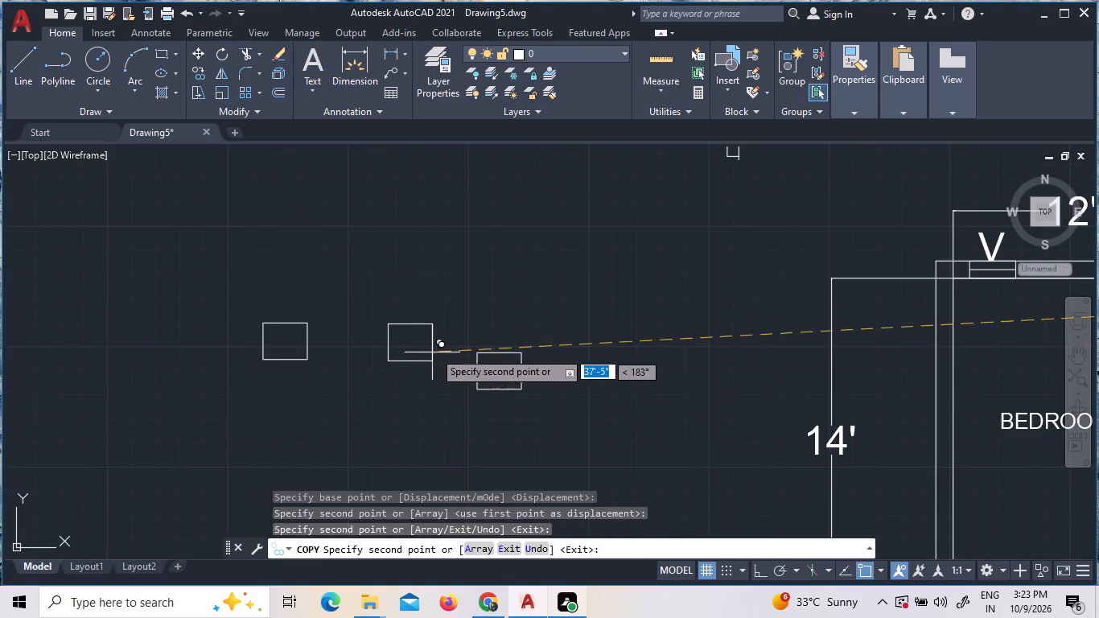
{"action": "key", "text": "Escape"}
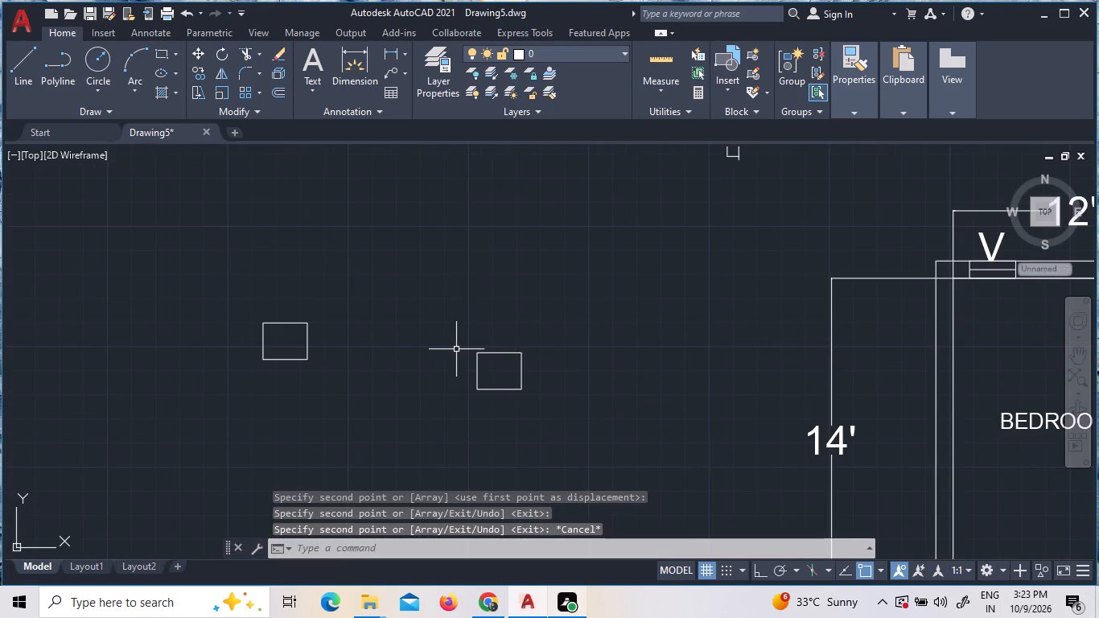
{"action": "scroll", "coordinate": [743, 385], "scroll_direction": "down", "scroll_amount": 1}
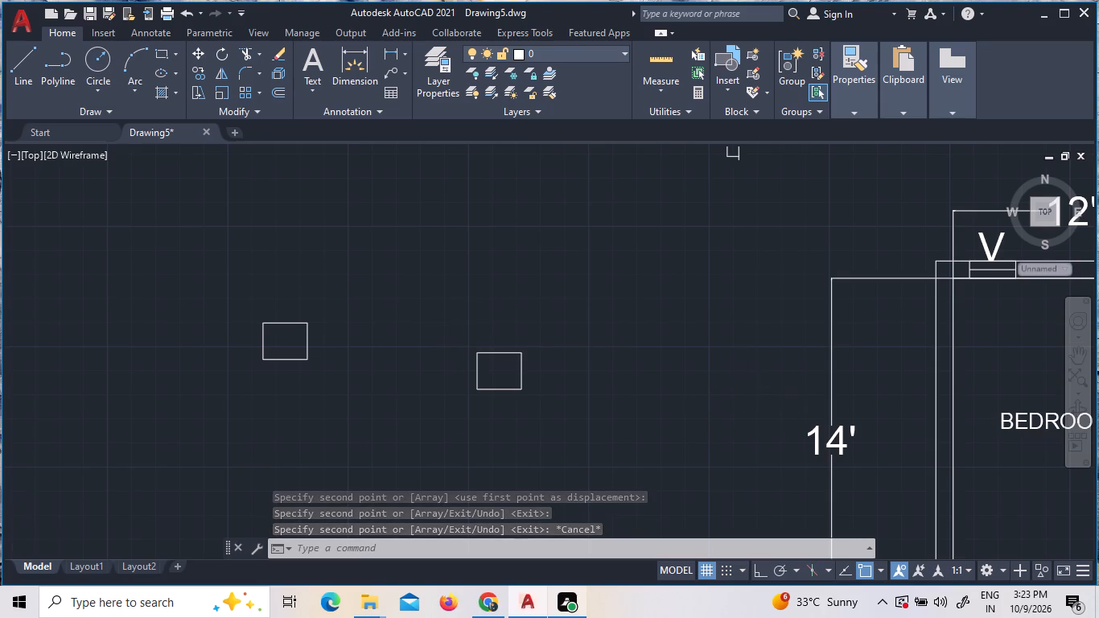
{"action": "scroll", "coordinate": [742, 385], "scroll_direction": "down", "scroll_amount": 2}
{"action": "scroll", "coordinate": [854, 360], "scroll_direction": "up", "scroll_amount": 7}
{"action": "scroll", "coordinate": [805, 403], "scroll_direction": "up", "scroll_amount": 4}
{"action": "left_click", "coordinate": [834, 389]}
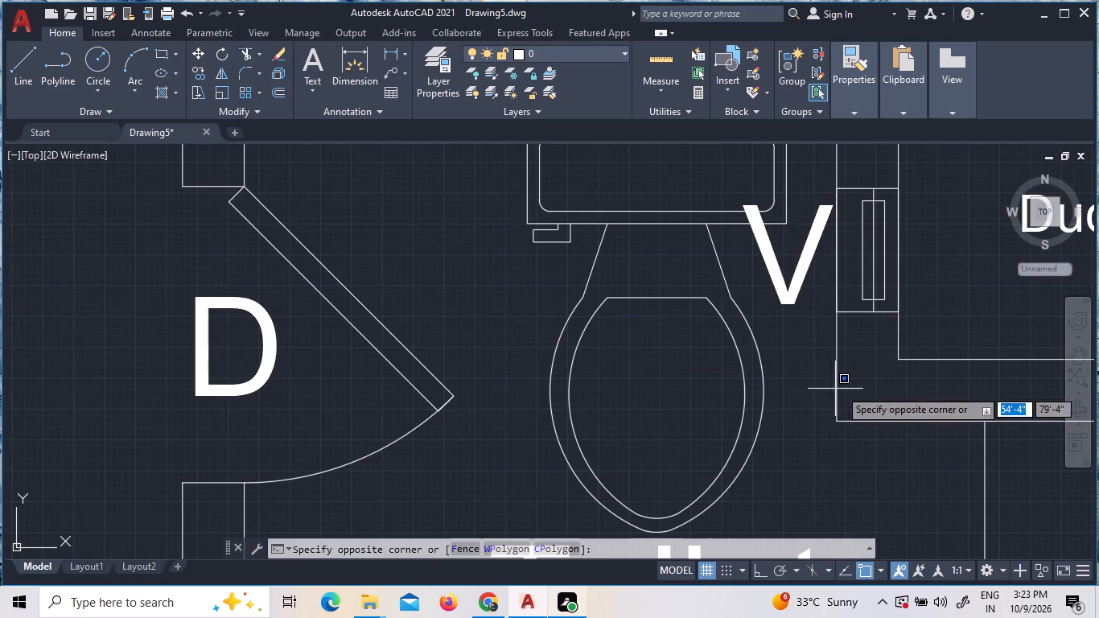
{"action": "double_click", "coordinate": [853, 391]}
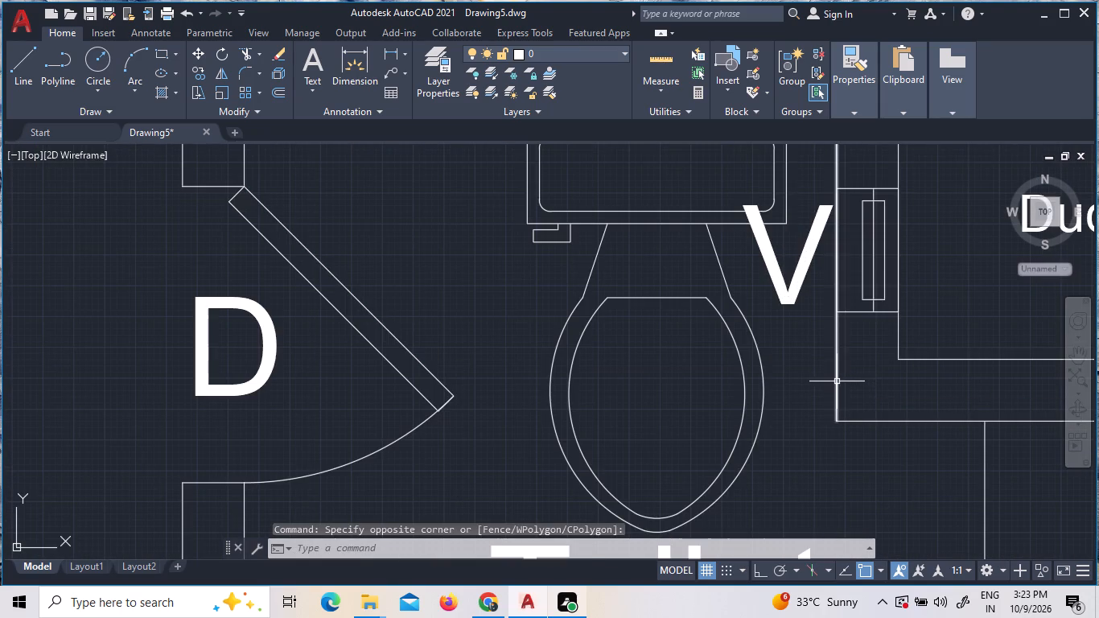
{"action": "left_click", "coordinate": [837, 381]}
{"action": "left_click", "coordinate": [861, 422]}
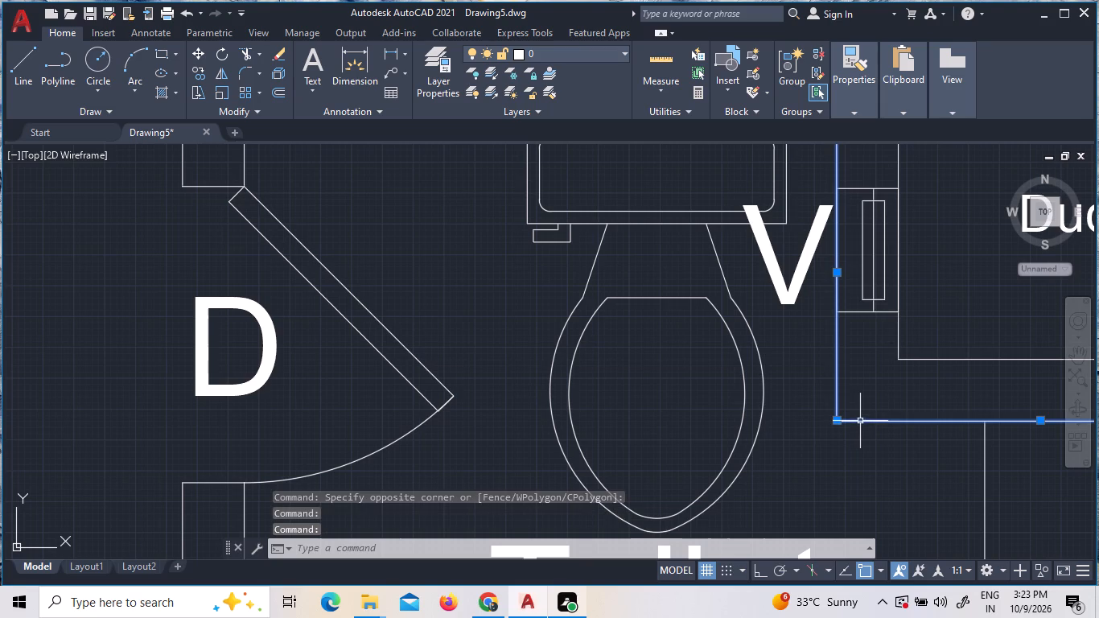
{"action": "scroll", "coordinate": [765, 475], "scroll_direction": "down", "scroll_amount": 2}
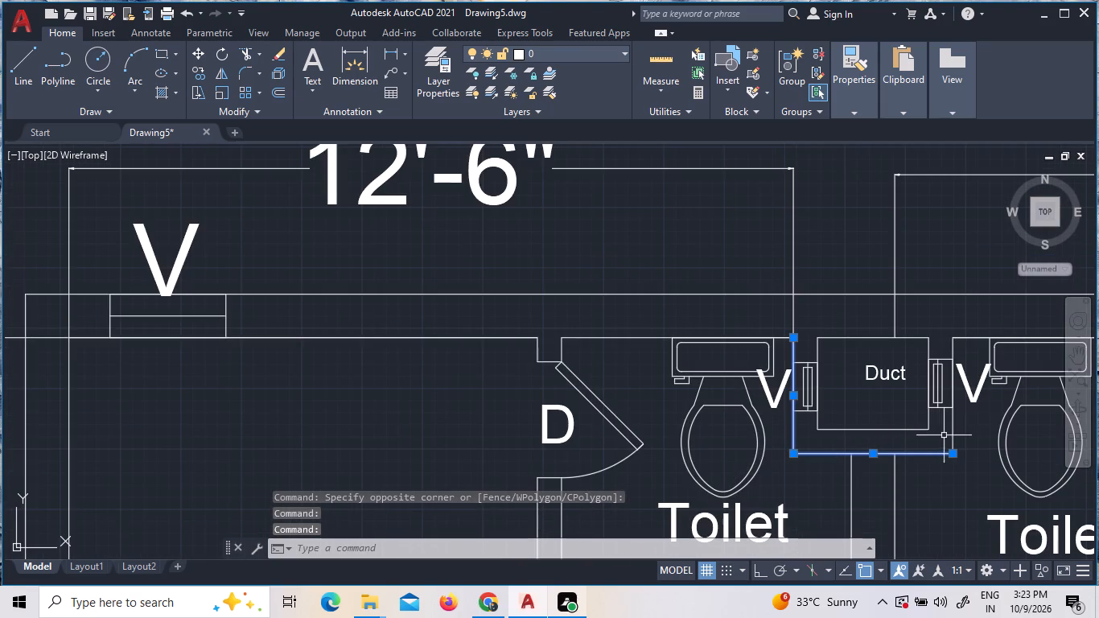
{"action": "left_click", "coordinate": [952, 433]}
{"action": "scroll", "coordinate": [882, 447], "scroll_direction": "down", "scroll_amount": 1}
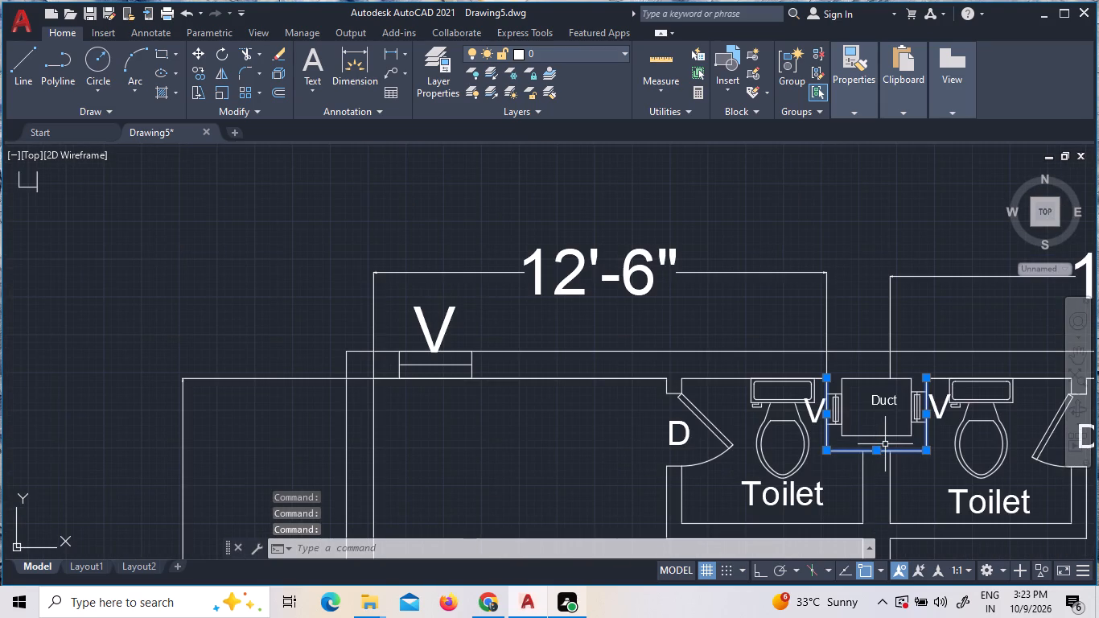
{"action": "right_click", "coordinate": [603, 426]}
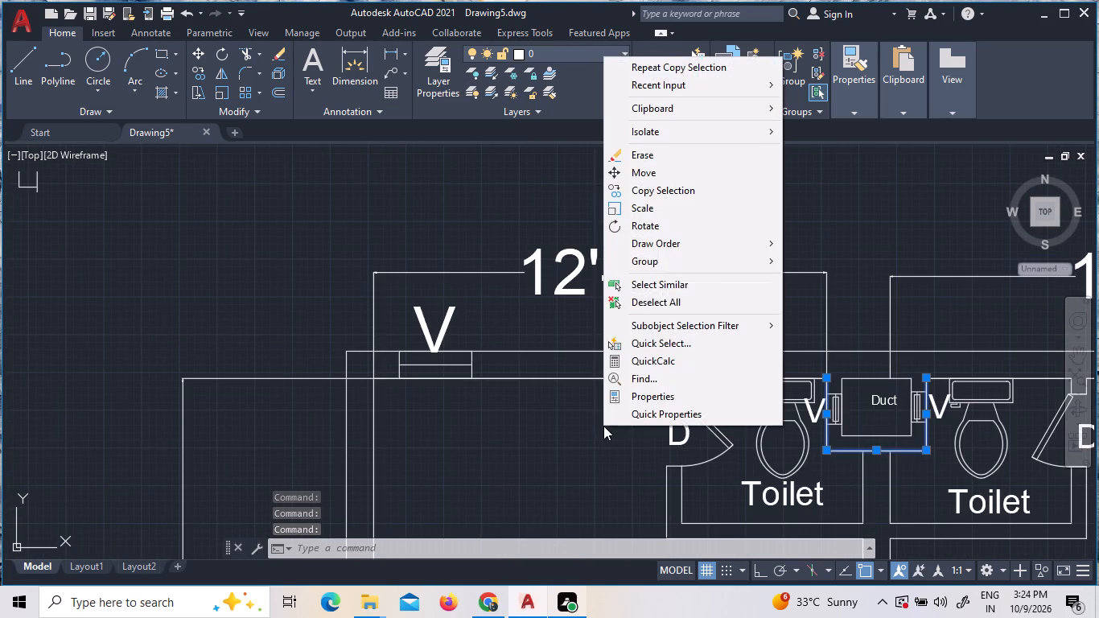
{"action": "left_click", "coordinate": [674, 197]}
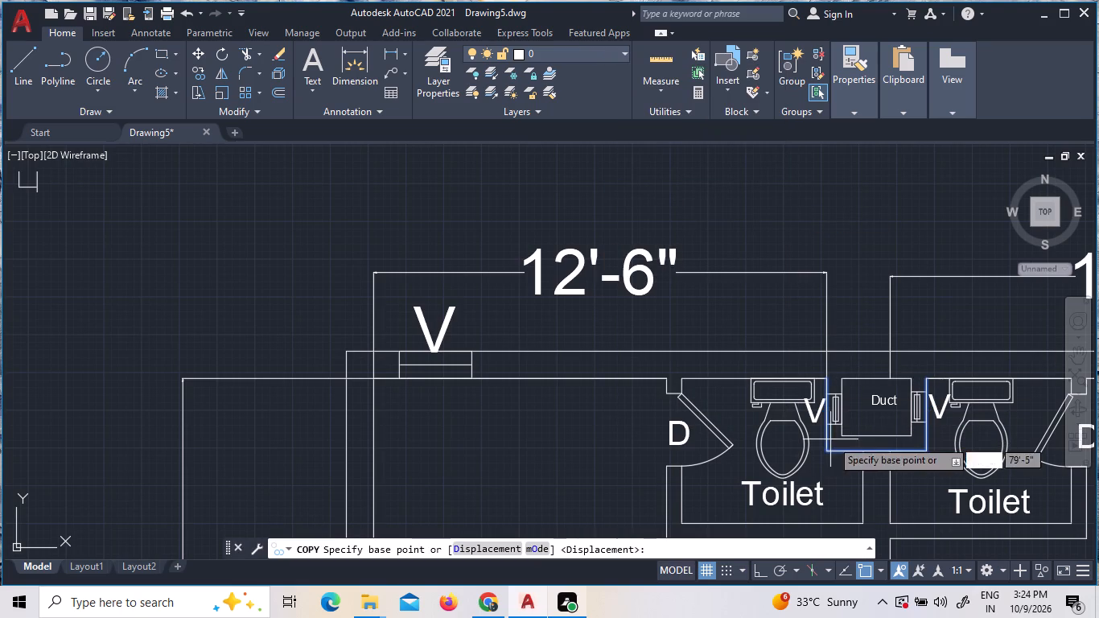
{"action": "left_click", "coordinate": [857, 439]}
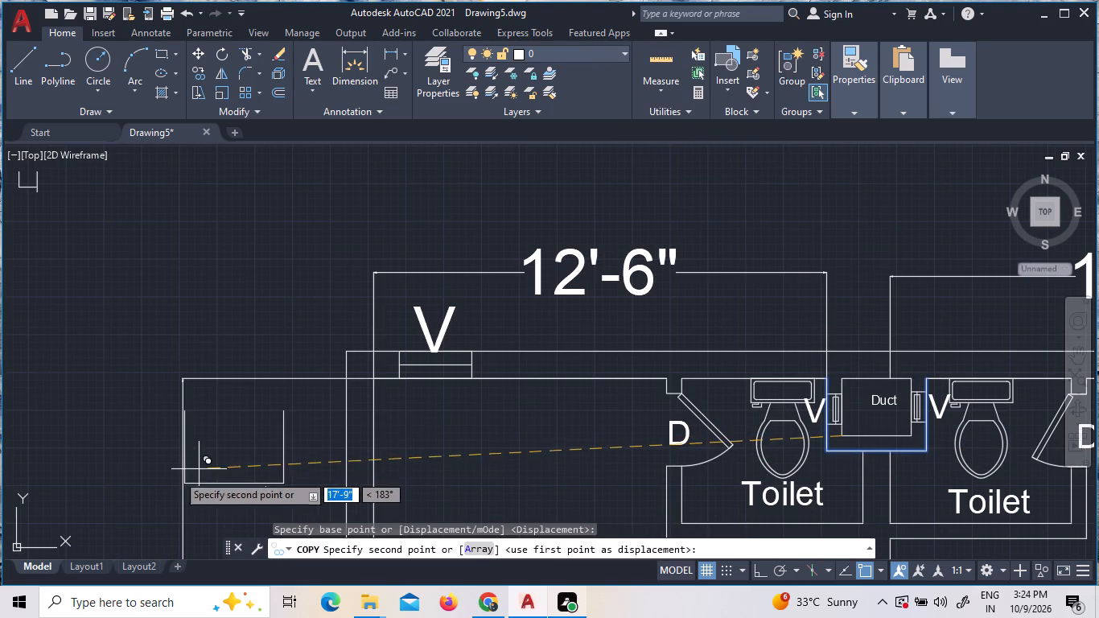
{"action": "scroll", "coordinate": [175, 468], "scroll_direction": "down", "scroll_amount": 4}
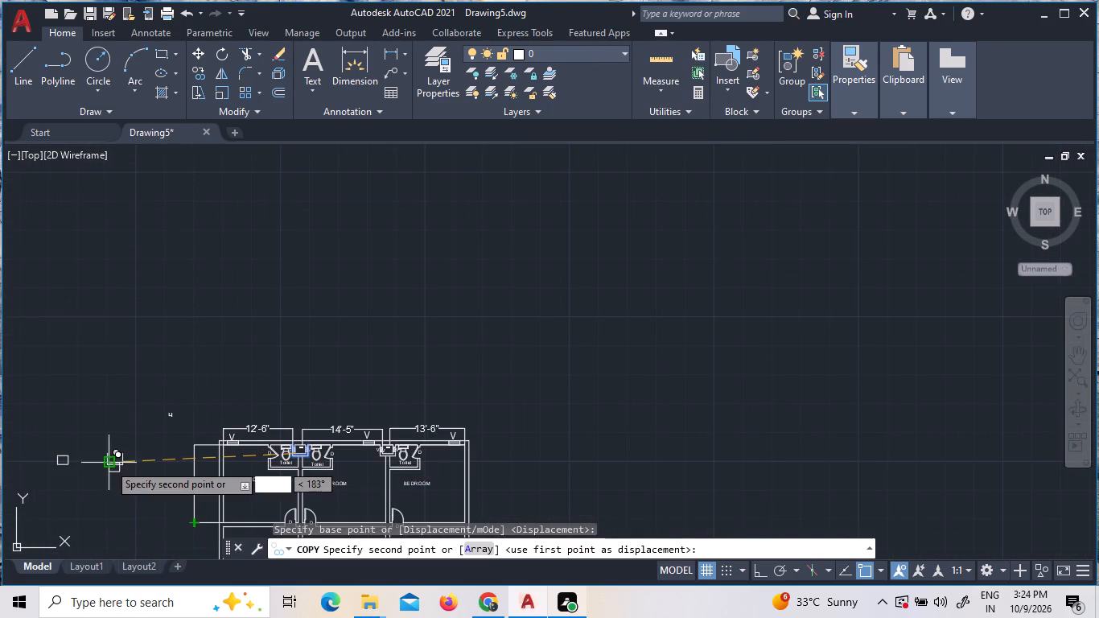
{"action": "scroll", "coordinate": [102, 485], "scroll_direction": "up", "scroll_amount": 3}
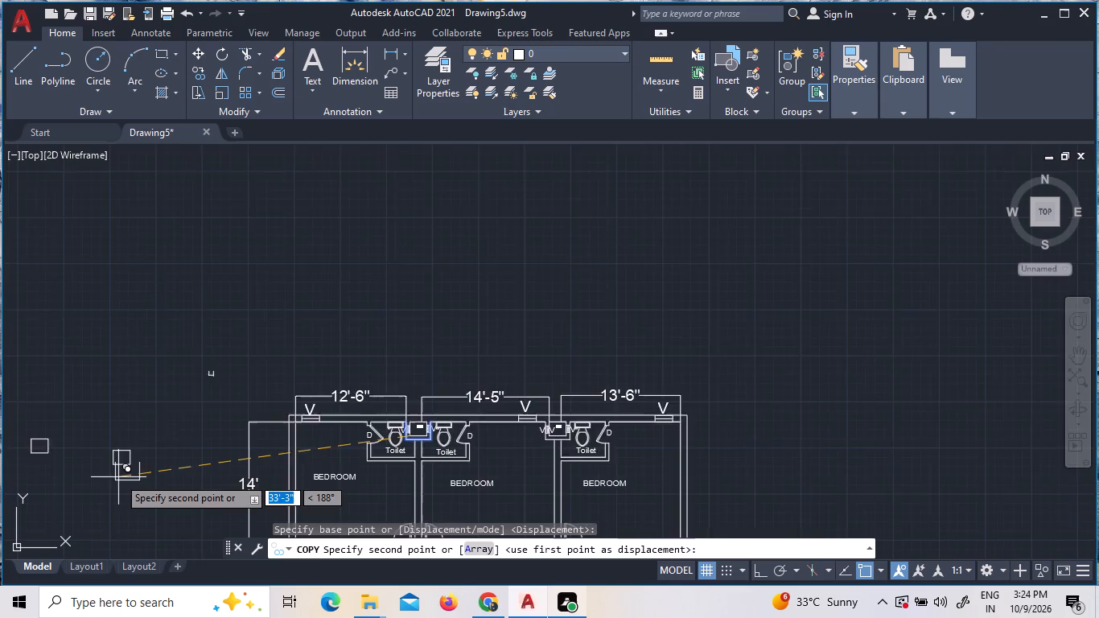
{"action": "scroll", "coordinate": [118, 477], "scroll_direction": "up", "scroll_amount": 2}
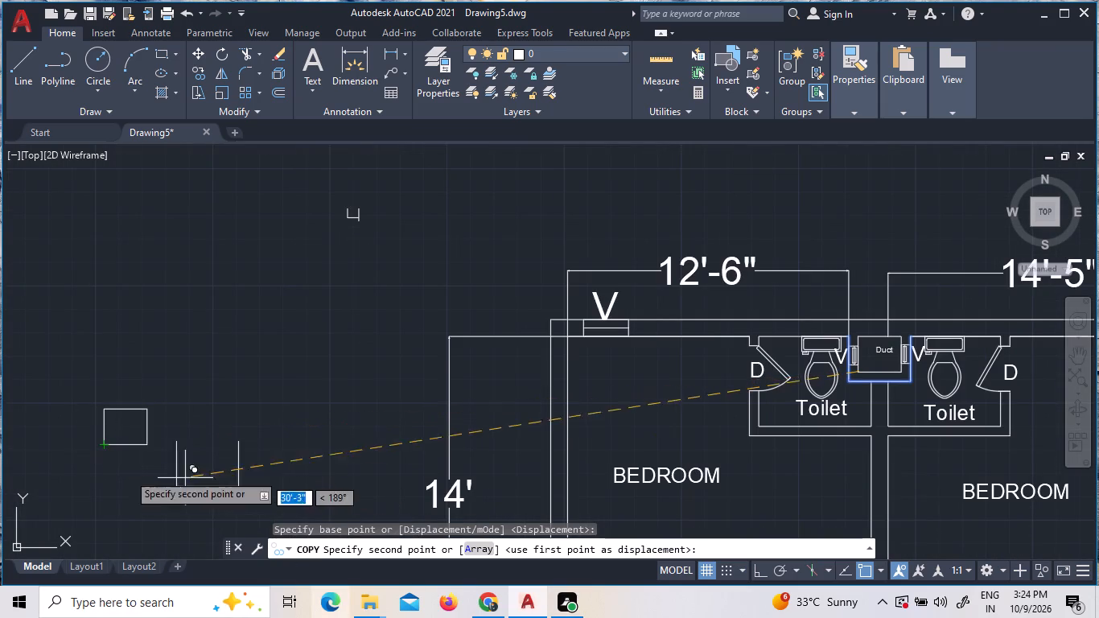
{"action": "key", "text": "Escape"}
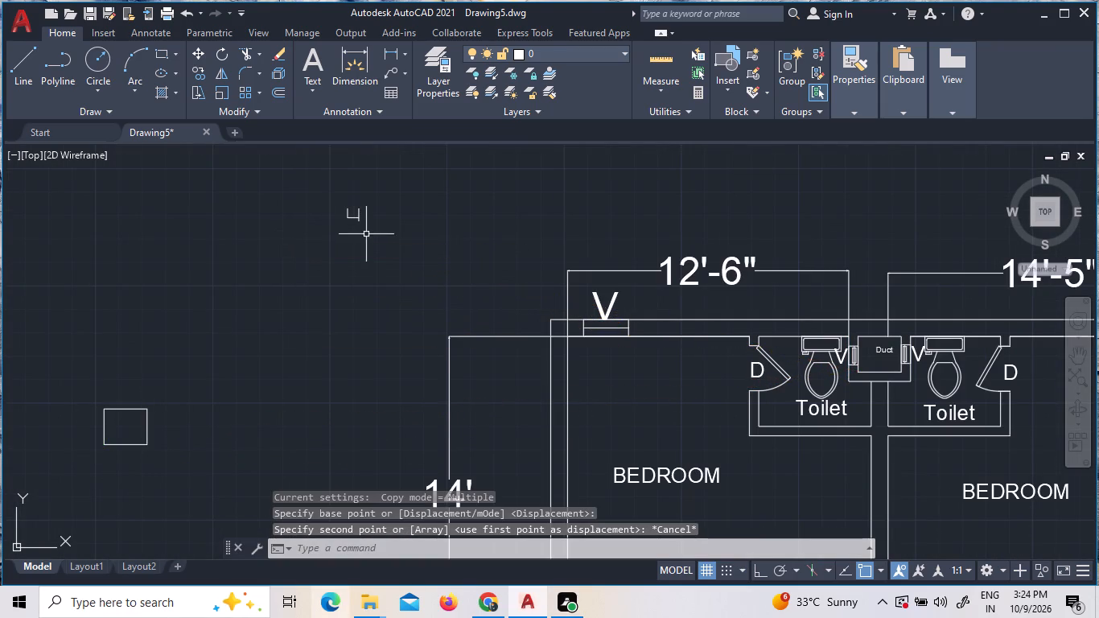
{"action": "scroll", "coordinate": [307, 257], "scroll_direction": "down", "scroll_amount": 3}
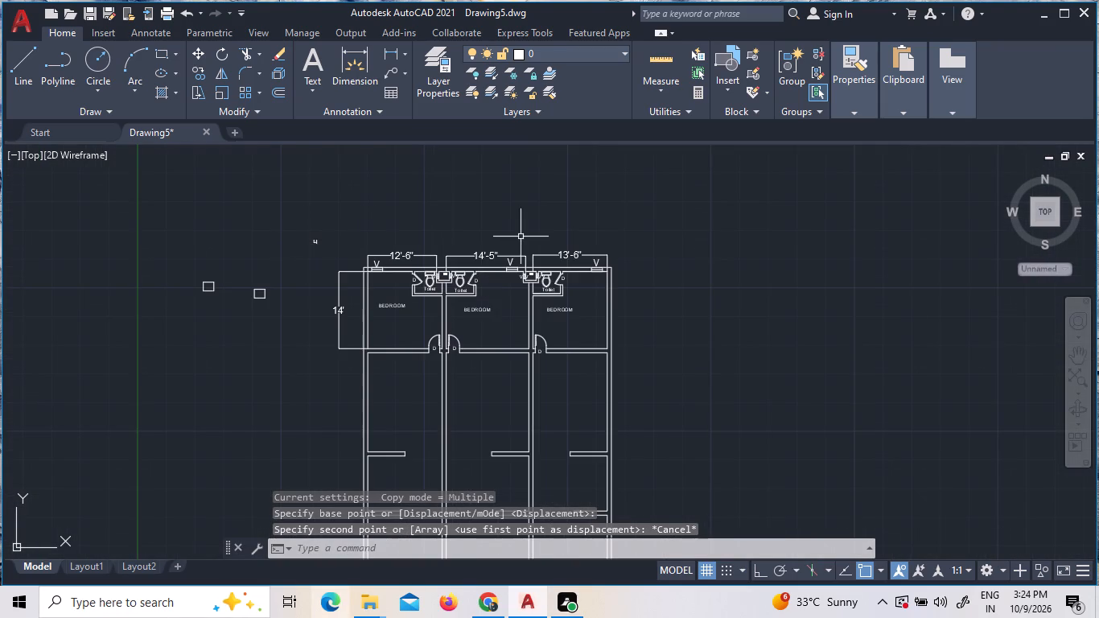
Rotate the duct outline copy nearest the 14' dimension a quarter turn clockwise about its lower-left corner, with Ortho on.
{"action": "scroll", "coordinate": [276, 367], "scroll_direction": "down", "scroll_amount": 1}
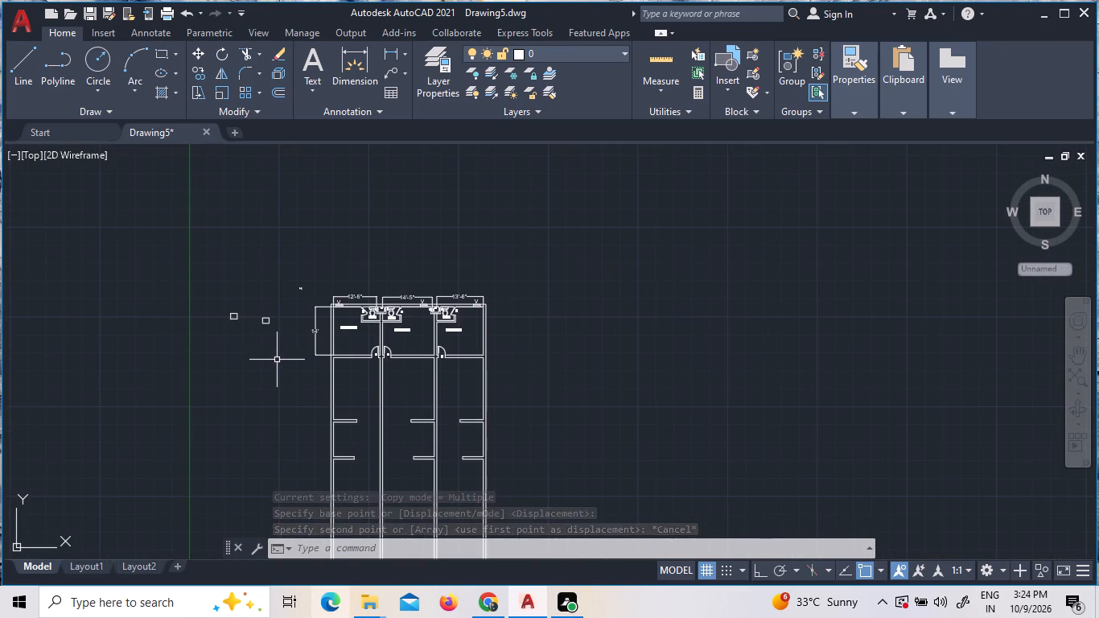
{"action": "left_click", "coordinate": [279, 332]}
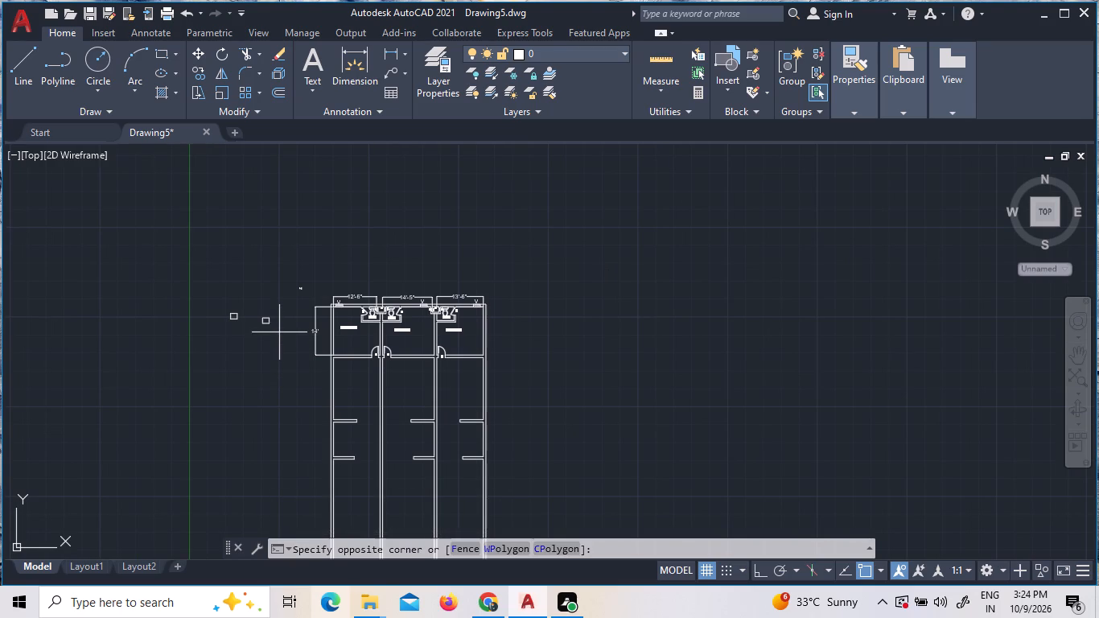
{"action": "left_click", "coordinate": [253, 313]}
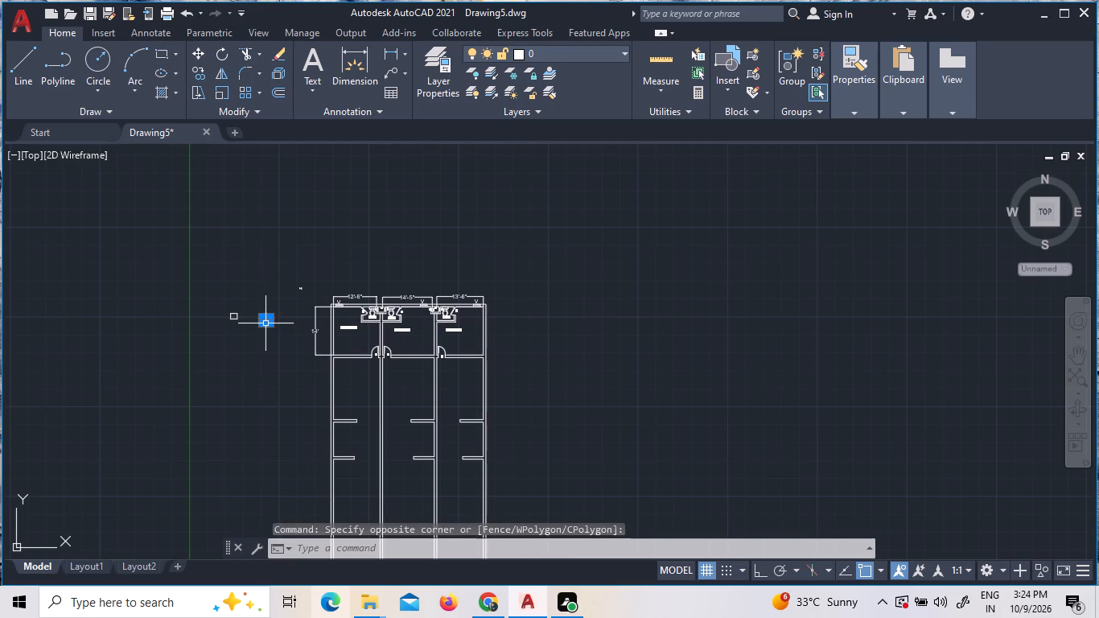
{"action": "scroll", "coordinate": [265, 323], "scroll_direction": "up", "scroll_amount": 5}
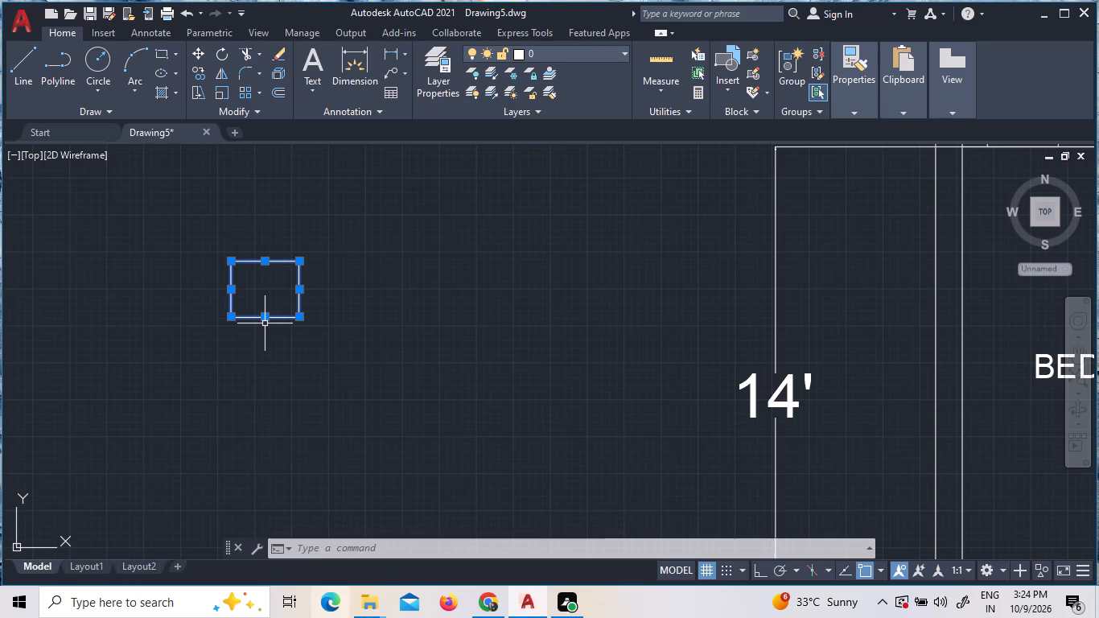
{"action": "key", "text": "r"}
{"action": "key", "text": "o"}
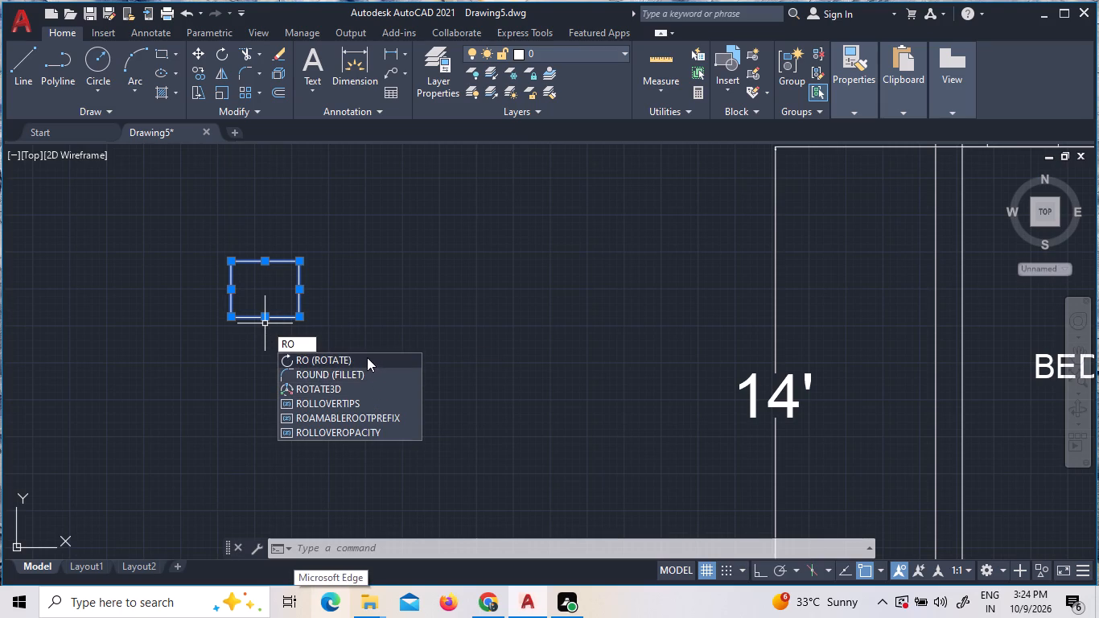
{"action": "left_click", "coordinate": [367, 357]}
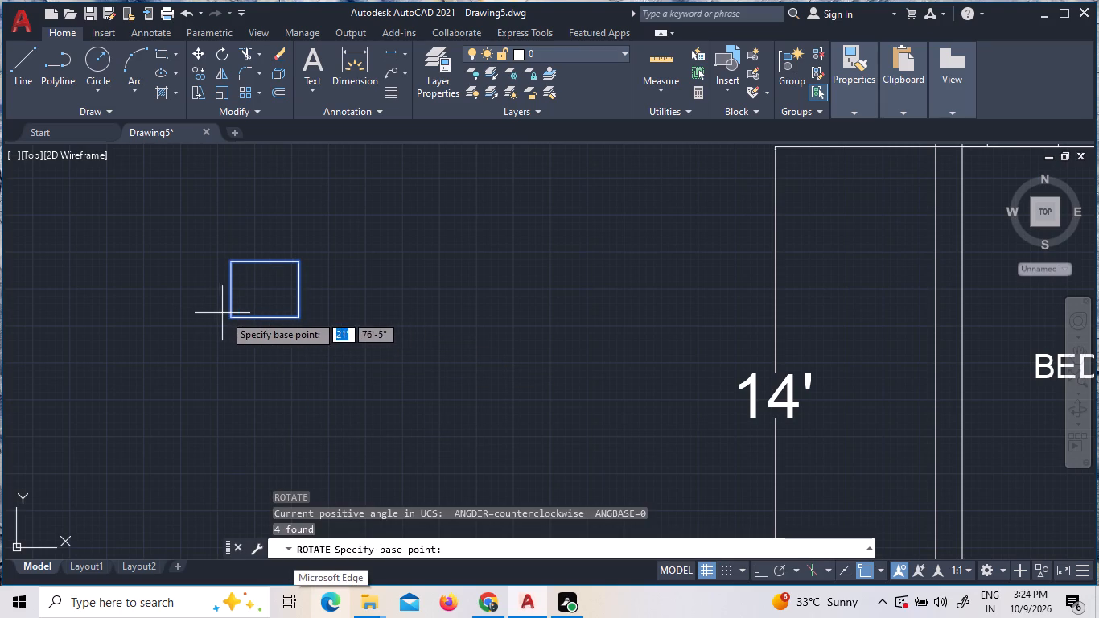
{"action": "left_click", "coordinate": [228, 319]}
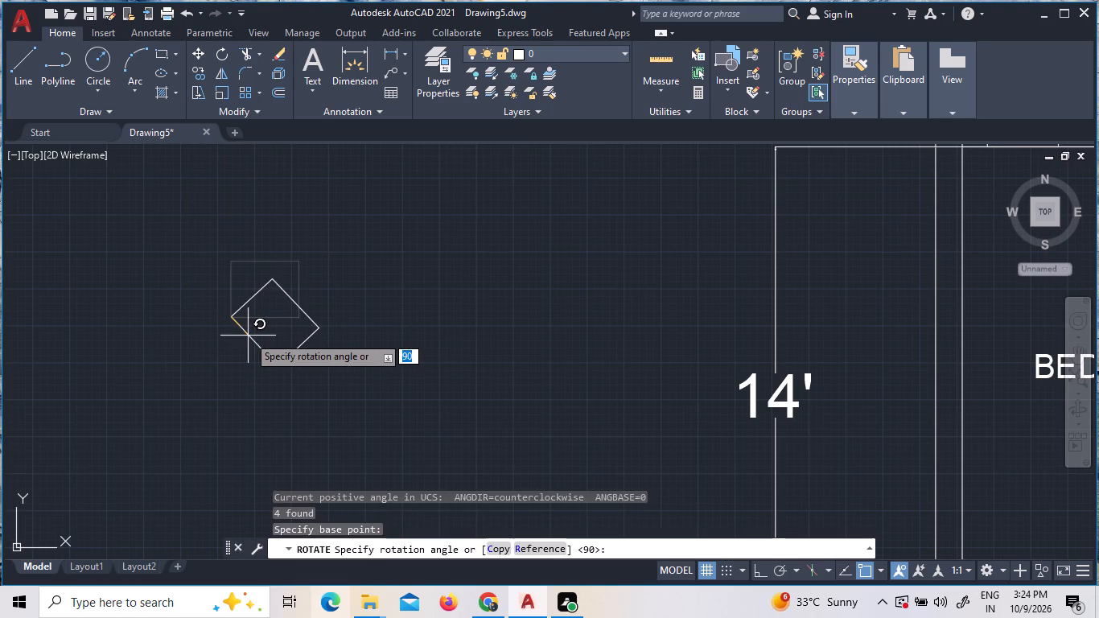
{"action": "key", "text": "F8"}
{"action": "left_click", "coordinate": [248, 336]}
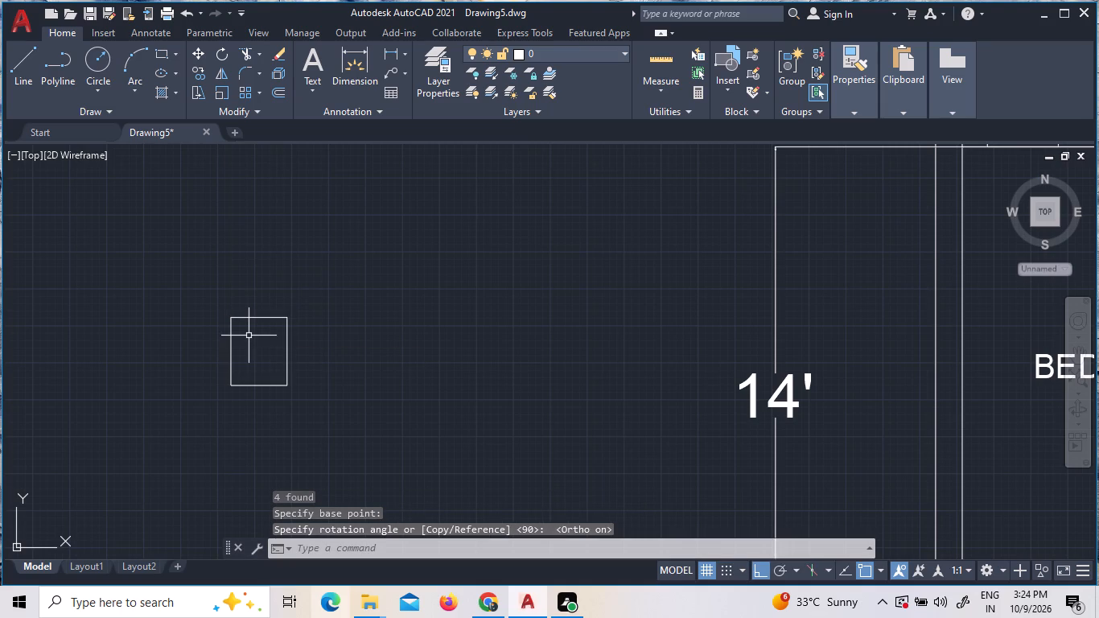
Copy the rotated duct outline onto the first unit's outer wall where the upper short wall joins it, with Ortho off.
{"action": "left_click", "coordinate": [324, 418]}
{"action": "left_click_drag", "start_coordinate": [157, 270], "coordinate": [171, 278]}
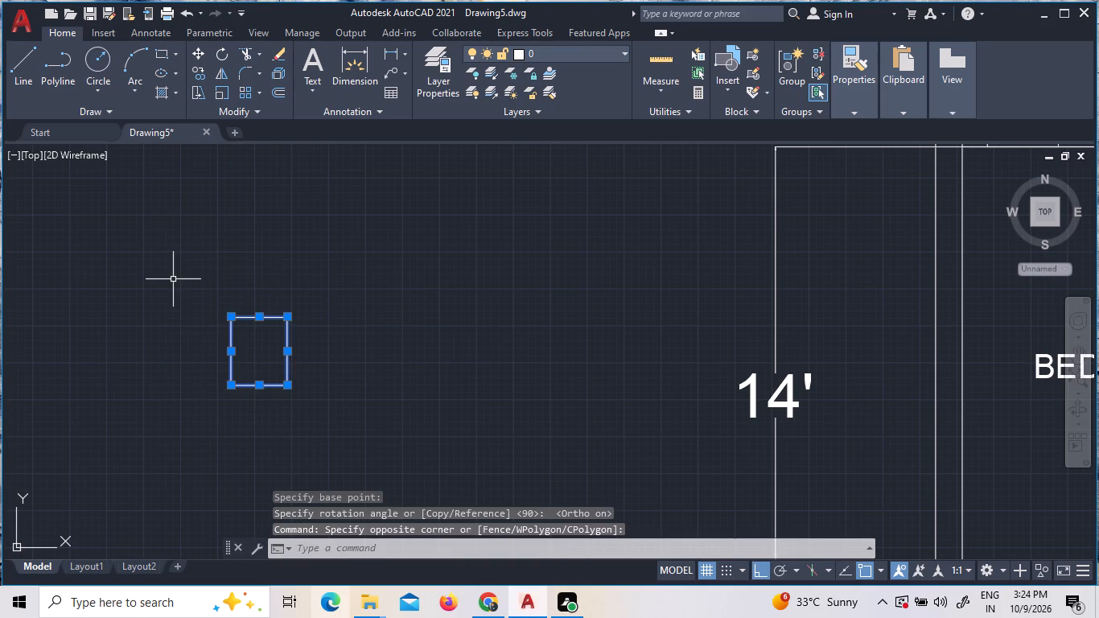
{"action": "right_click", "coordinate": [173, 279]}
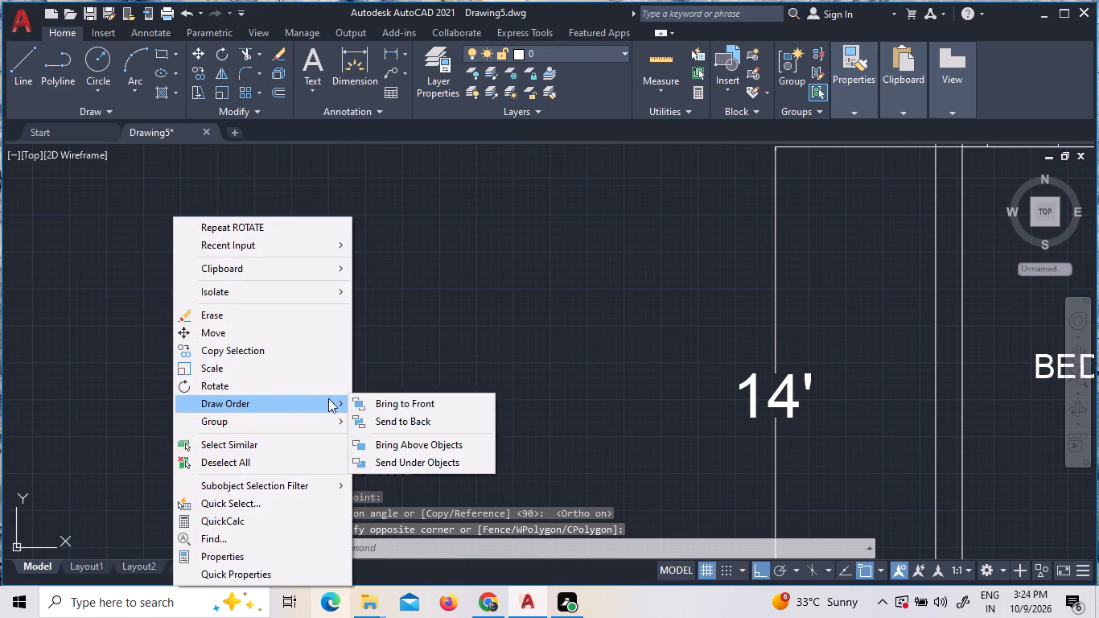
{"action": "left_click", "coordinate": [450, 350]}
{"action": "left_click", "coordinate": [368, 372]}
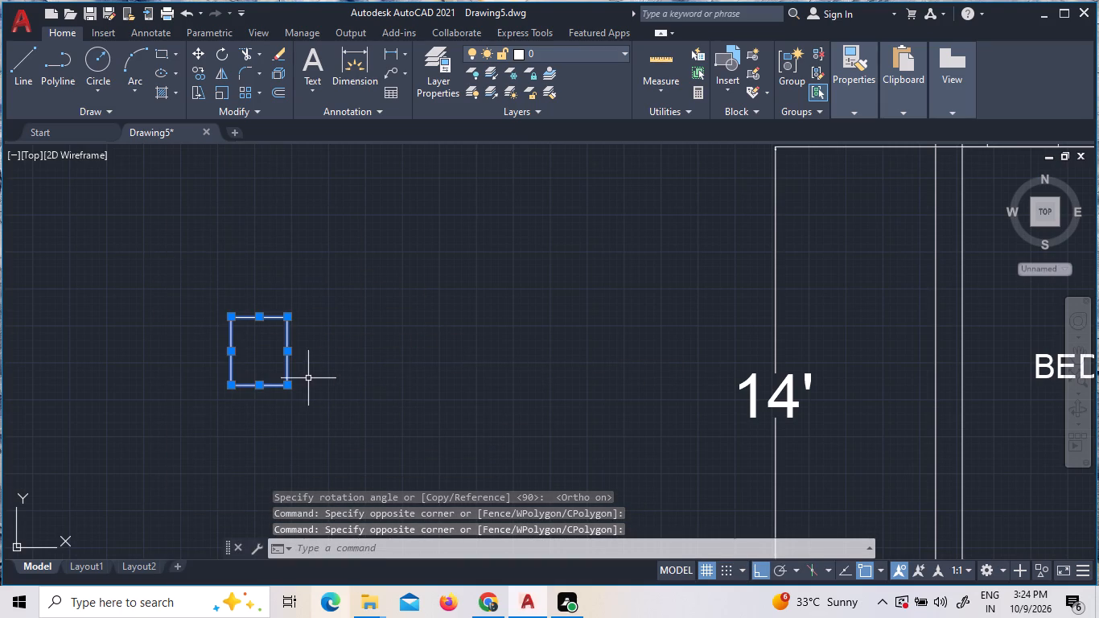
{"action": "right_click", "coordinate": [265, 366]}
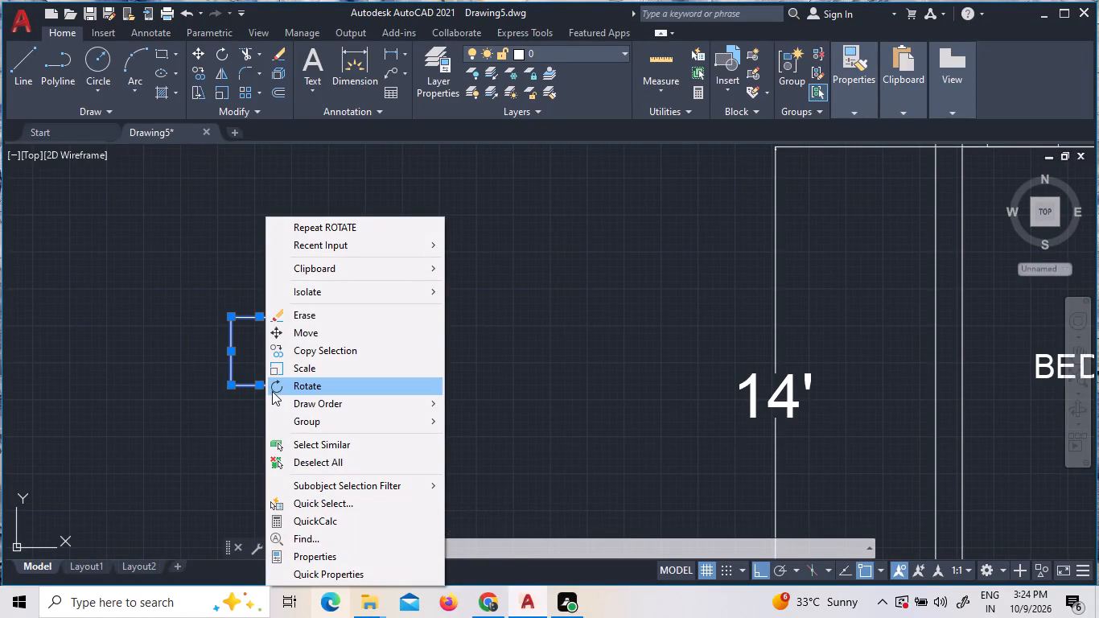
{"action": "double_click", "coordinate": [297, 351]}
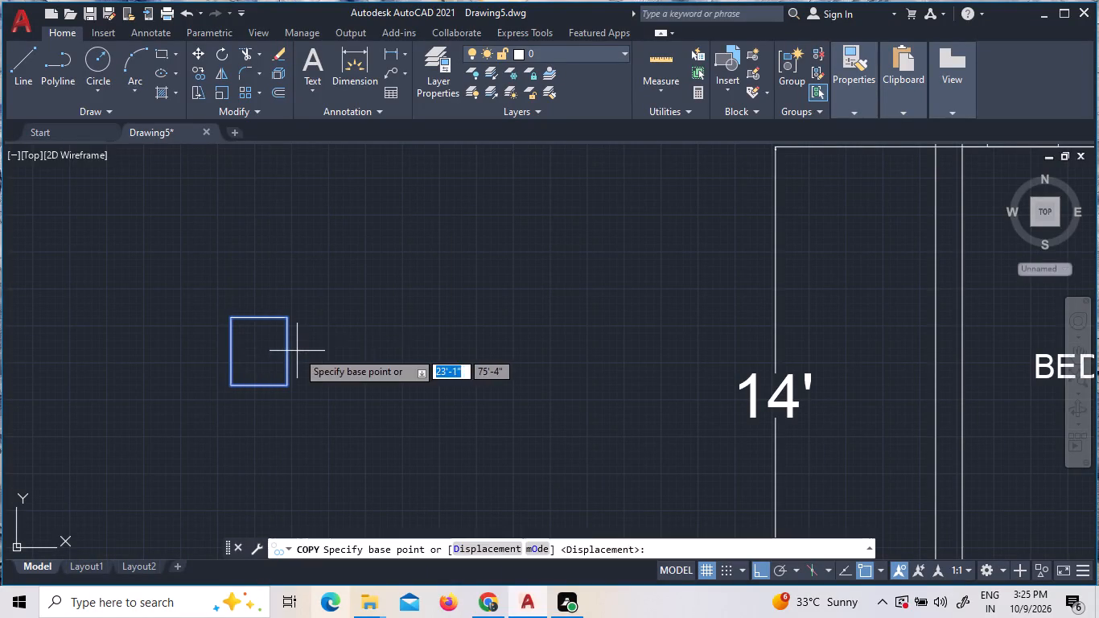
{"action": "scroll", "coordinate": [453, 350], "scroll_direction": "down", "scroll_amount": 1}
{"action": "scroll", "coordinate": [417, 296], "scroll_direction": "down", "scroll_amount": 2}
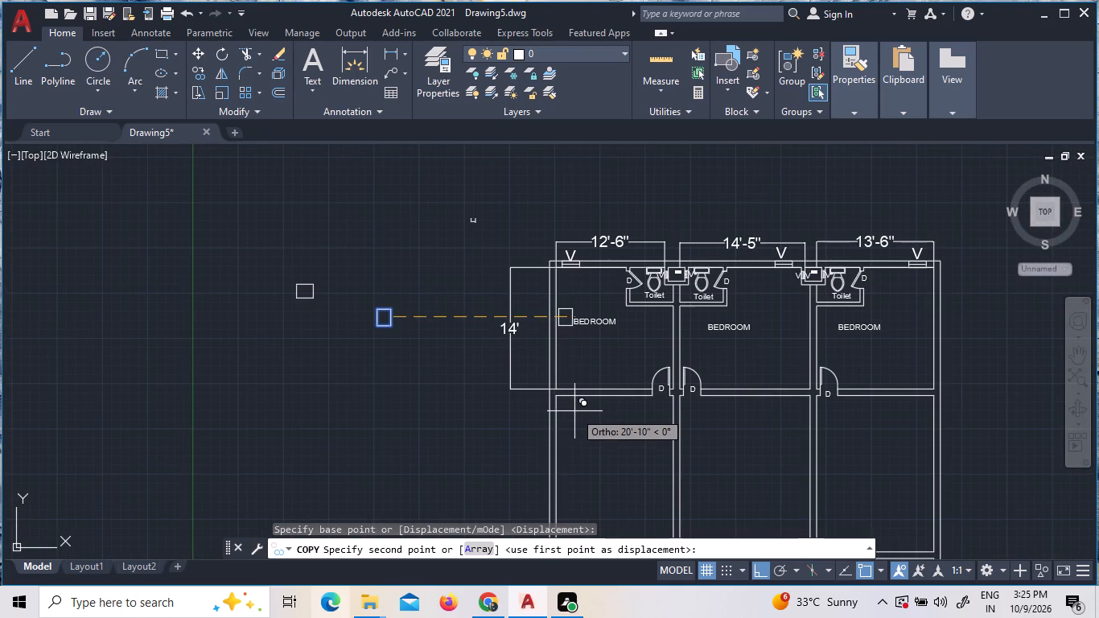
{"action": "key", "text": "F8"}
{"action": "scroll", "coordinate": [581, 402], "scroll_direction": "down", "scroll_amount": 3}
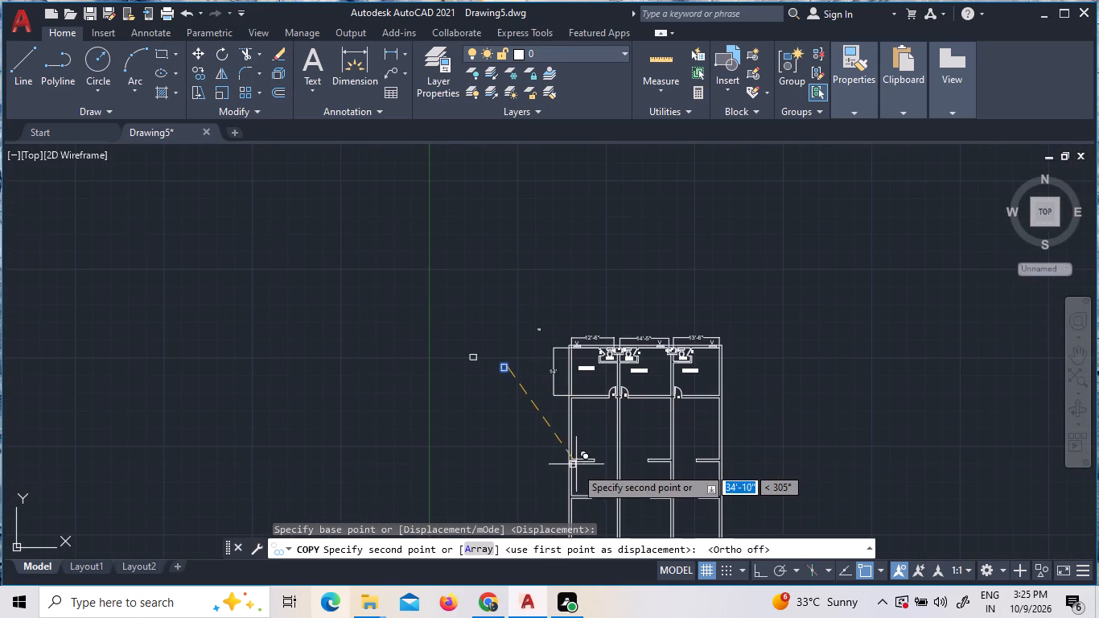
{"action": "scroll", "coordinate": [573, 480], "scroll_direction": "up", "scroll_amount": 2}
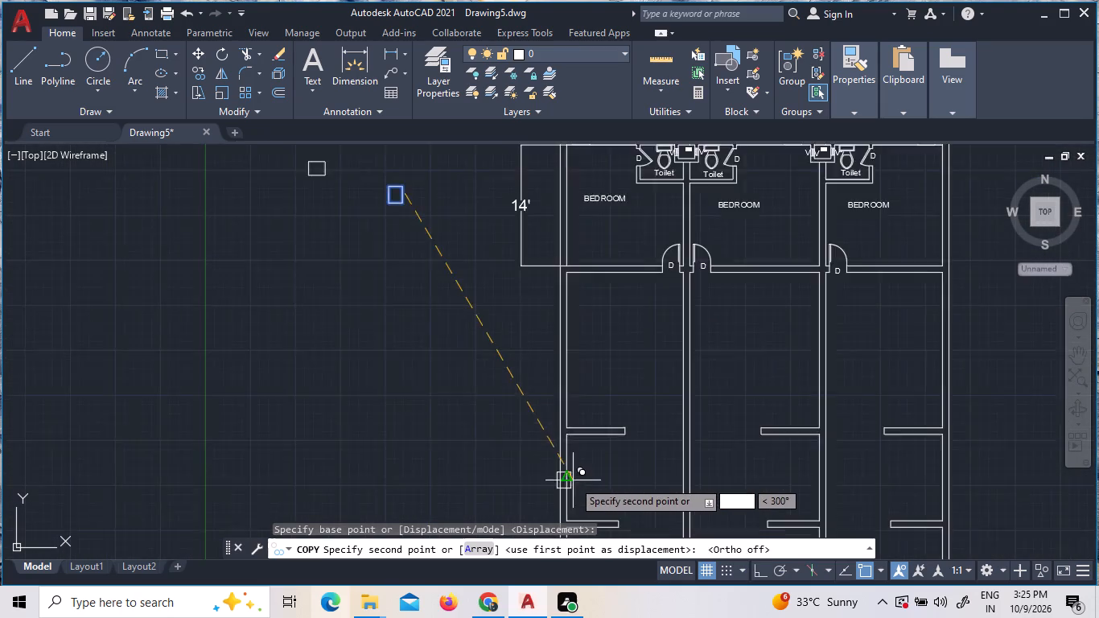
{"action": "scroll", "coordinate": [573, 480], "scroll_direction": "up", "scroll_amount": 2}
{"action": "scroll", "coordinate": [570, 361], "scroll_direction": "up", "scroll_amount": 1}
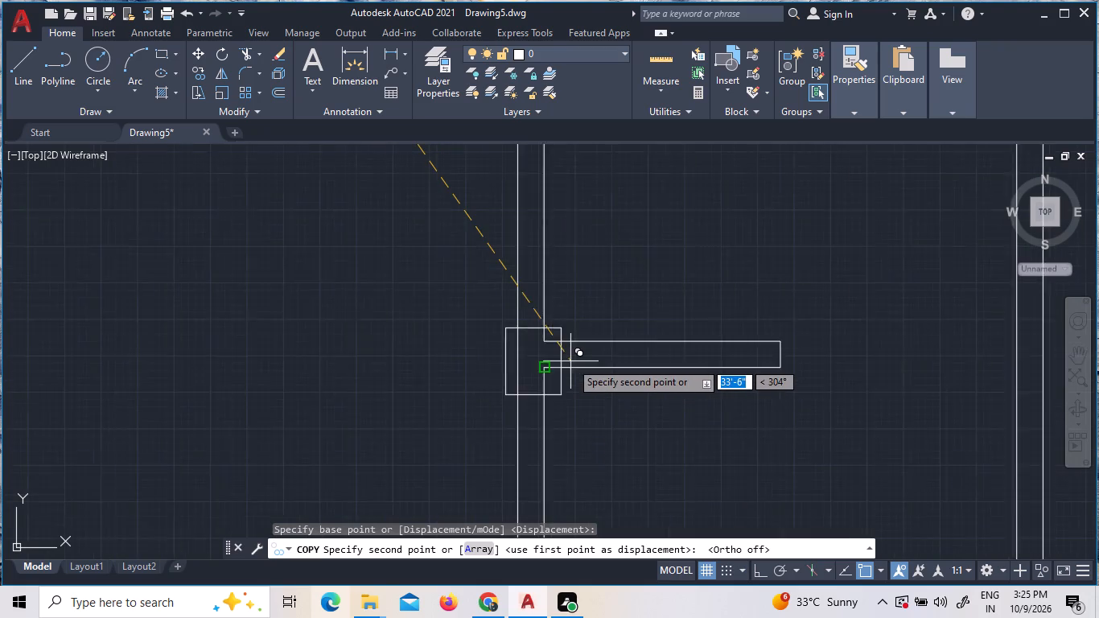
{"action": "scroll", "coordinate": [570, 361], "scroll_direction": "up", "scroll_amount": 1}
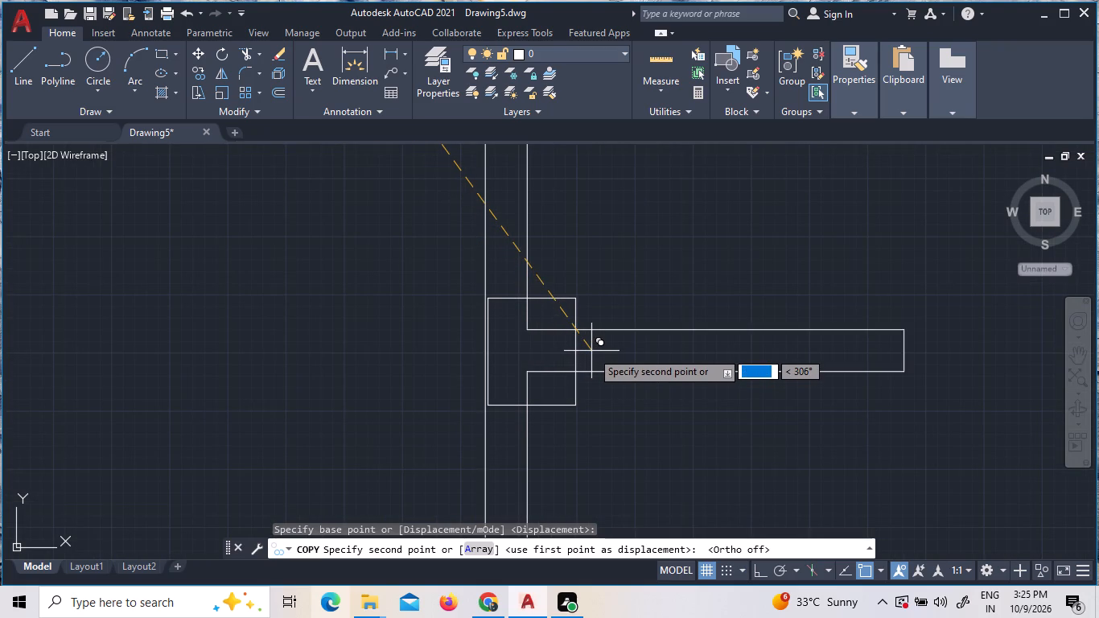
{"action": "scroll", "coordinate": [590, 333], "scroll_direction": "up", "scroll_amount": 2}
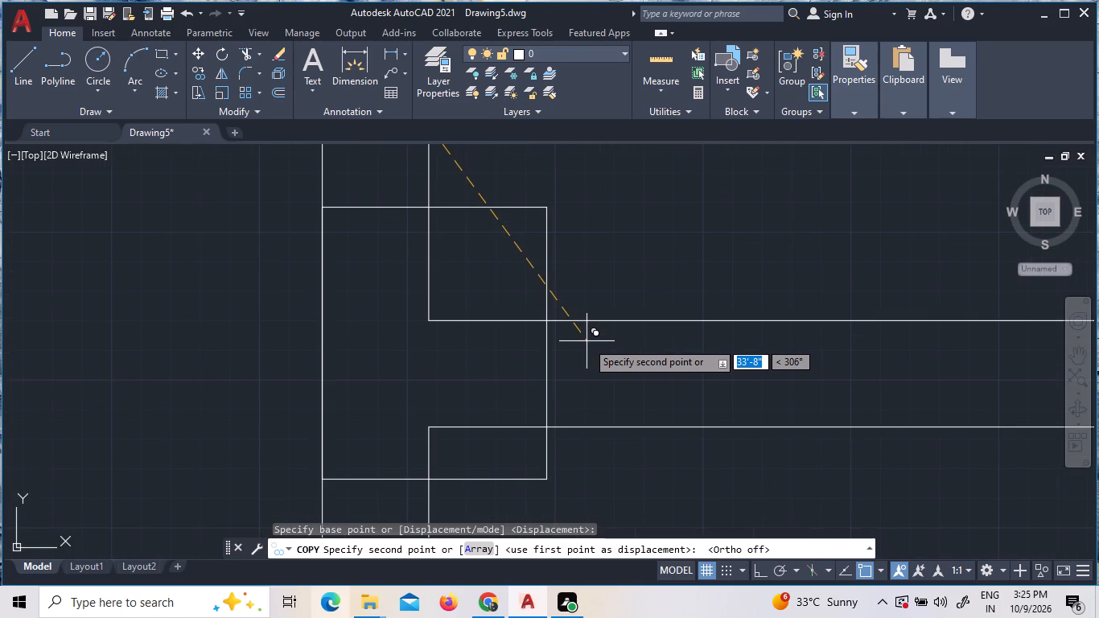
{"action": "left_click", "coordinate": [587, 341]}
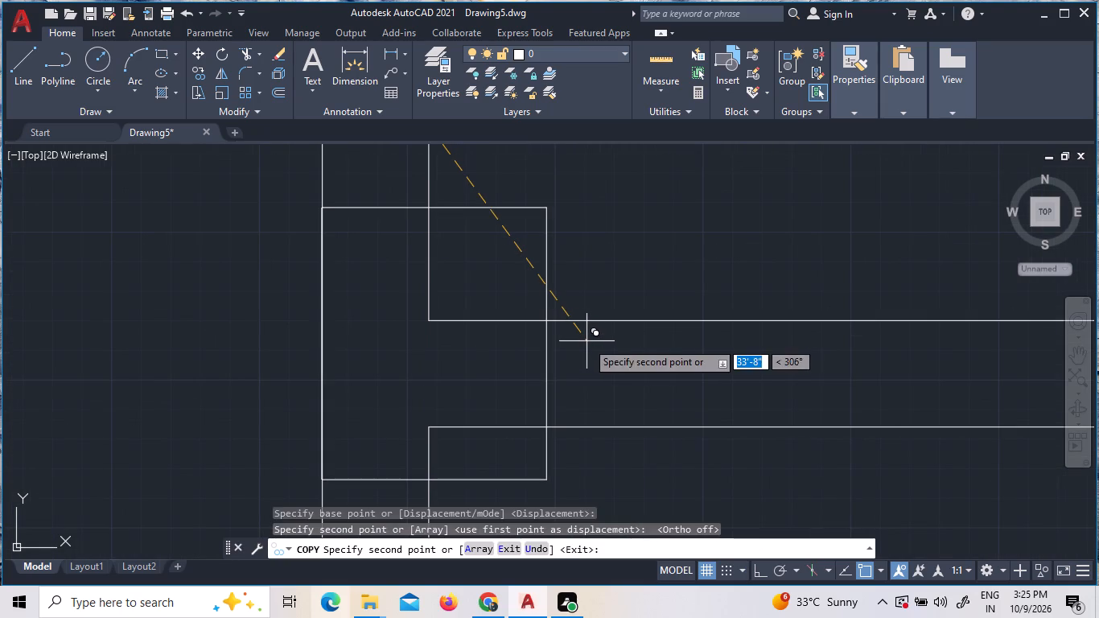
Place another copy of the rotated outline on the third unit's outer wall, just below the upper short wall.
{"action": "scroll", "coordinate": [335, 370], "scroll_direction": "down", "scroll_amount": 5}
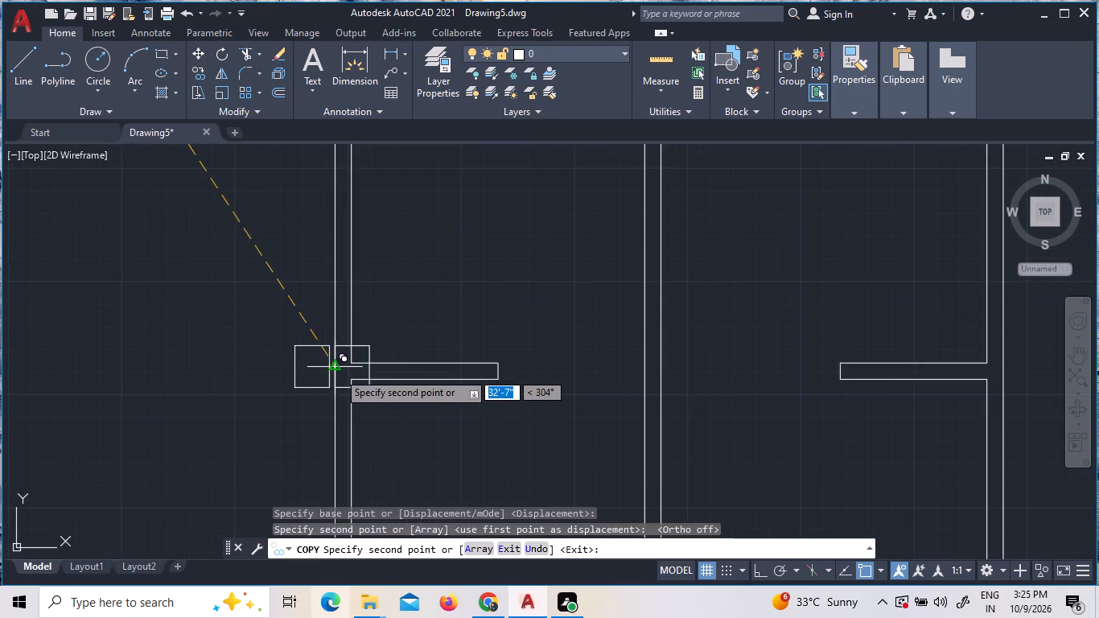
{"action": "scroll", "coordinate": [339, 373], "scroll_direction": "down", "scroll_amount": 1}
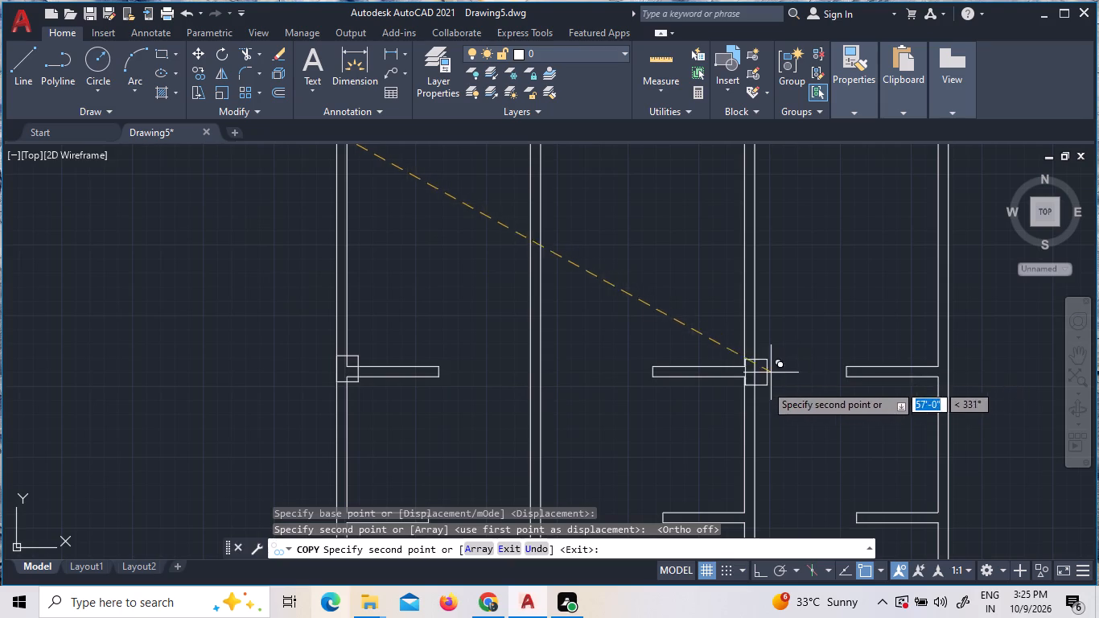
{"action": "scroll", "coordinate": [758, 401], "scroll_direction": "down", "scroll_amount": 3}
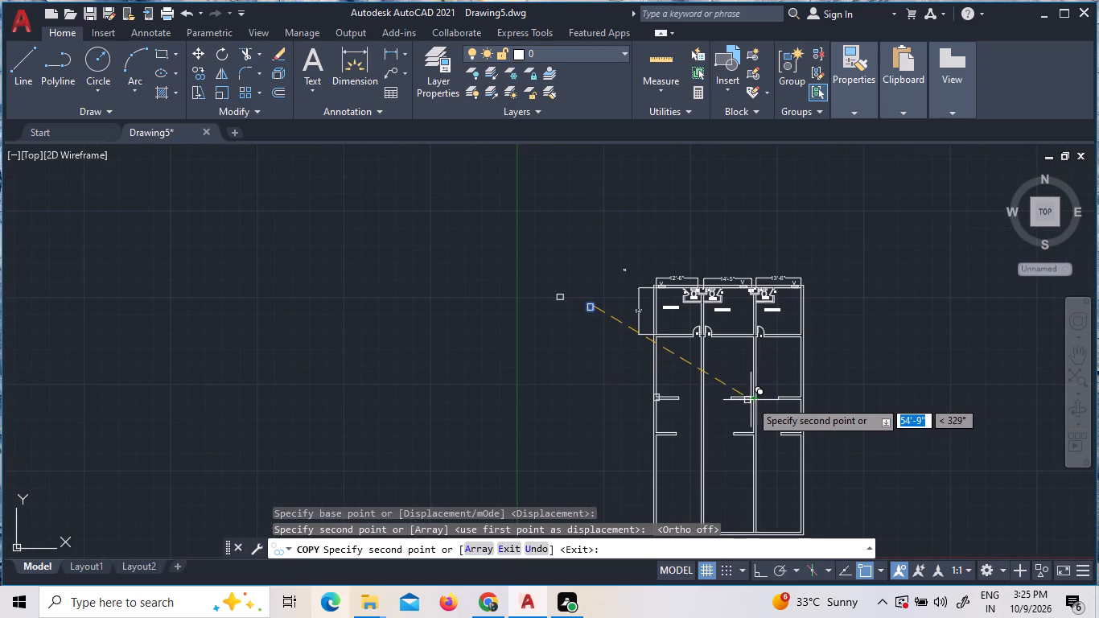
{"action": "scroll", "coordinate": [750, 400], "scroll_direction": "up", "scroll_amount": 2}
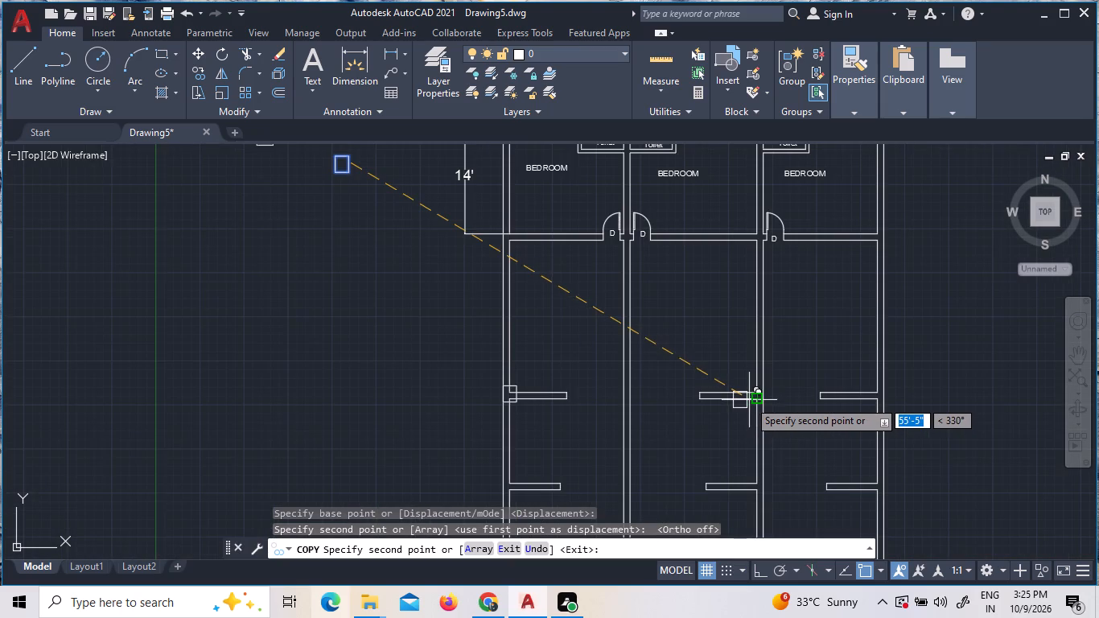
{"action": "scroll", "coordinate": [747, 416], "scroll_direction": "up", "scroll_amount": 1}
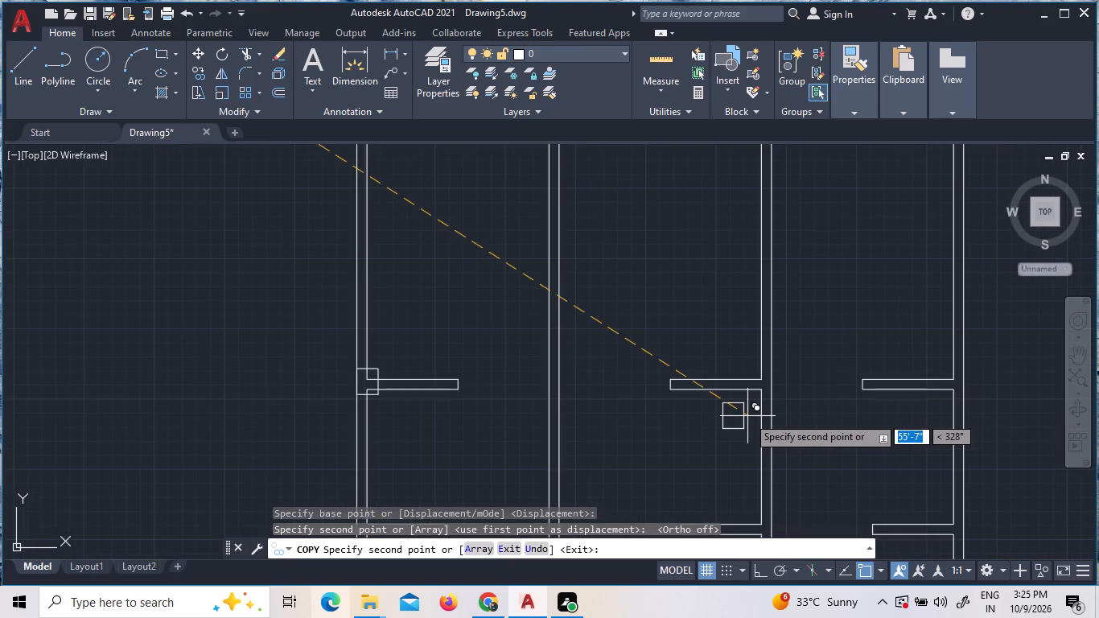
{"action": "scroll", "coordinate": [747, 416], "scroll_direction": "up", "scroll_amount": 1}
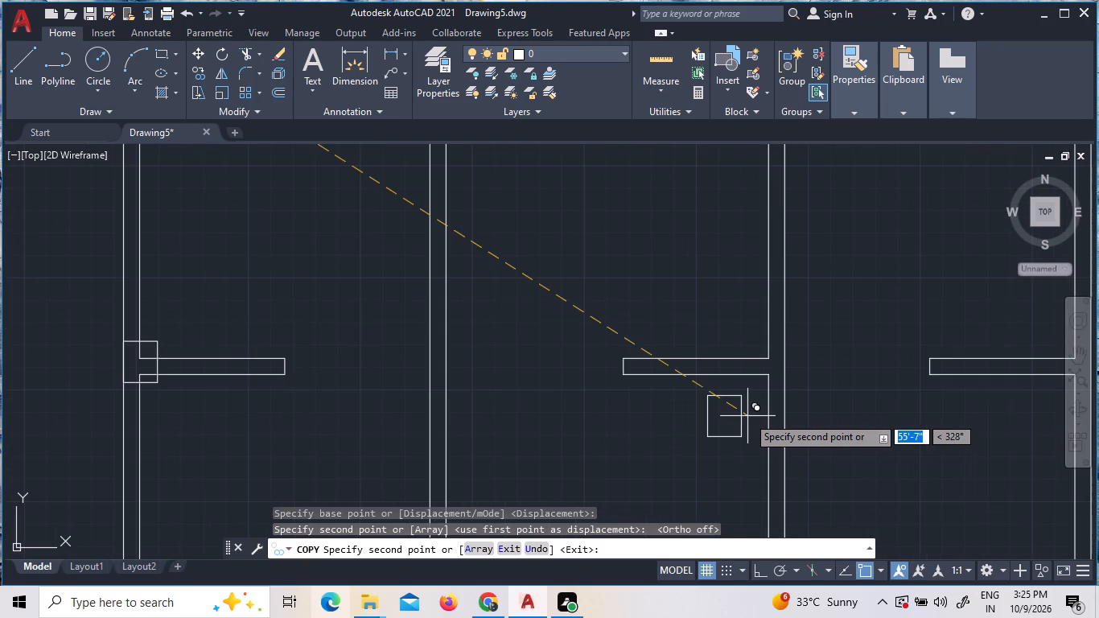
{"action": "scroll", "coordinate": [746, 416], "scroll_direction": "down", "scroll_amount": 2}
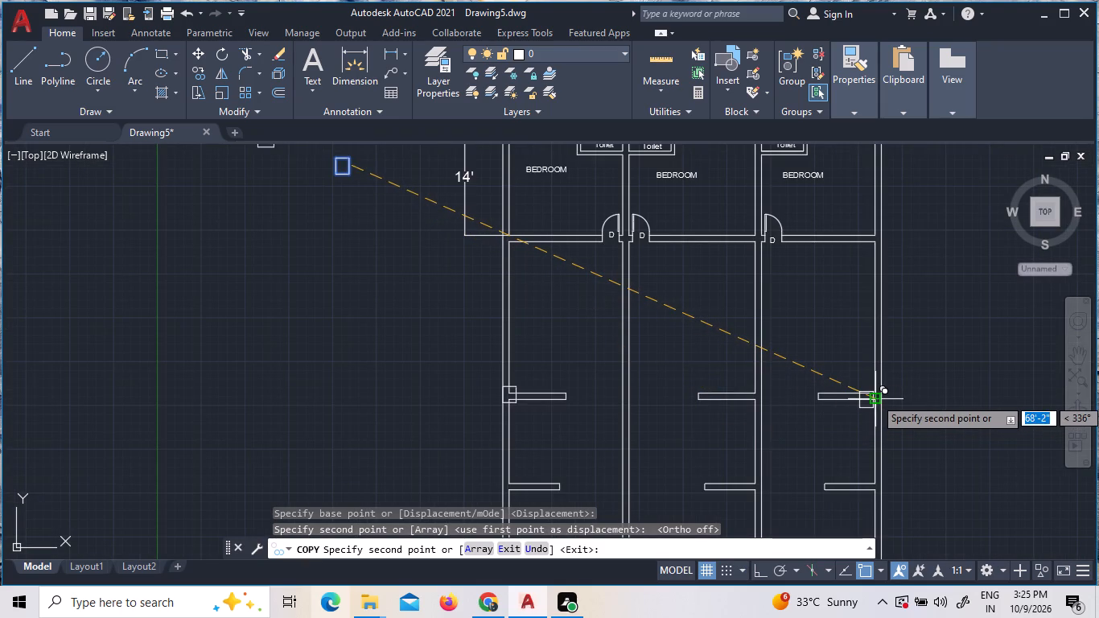
{"action": "scroll", "coordinate": [876, 395], "scroll_direction": "up", "scroll_amount": 3}
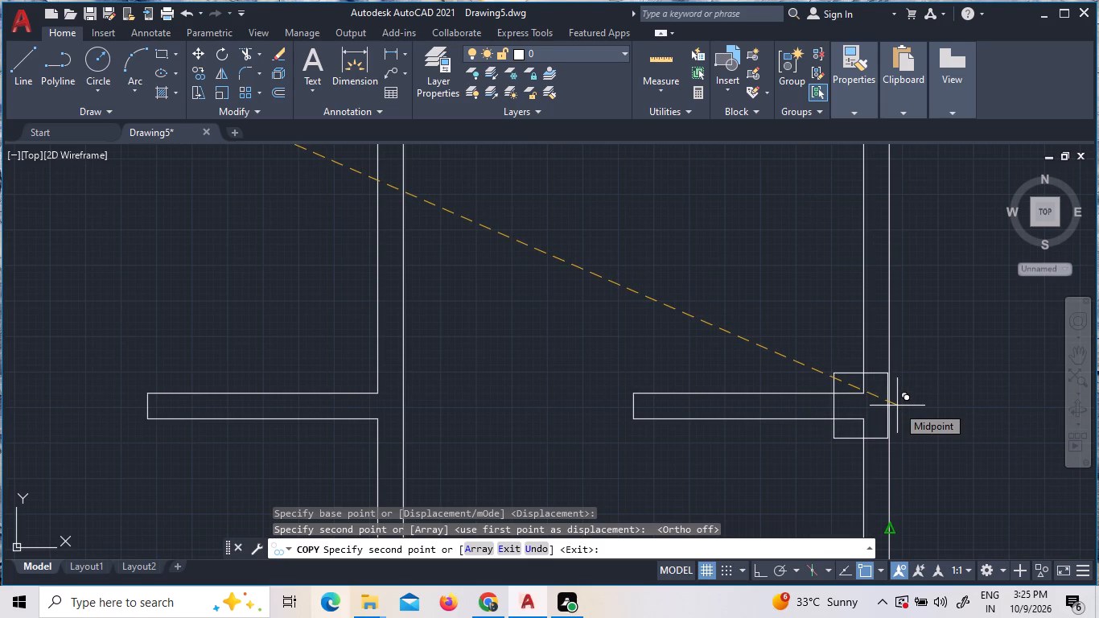
{"action": "left_click", "coordinate": [897, 406]}
{"action": "key", "text": "Escape"}
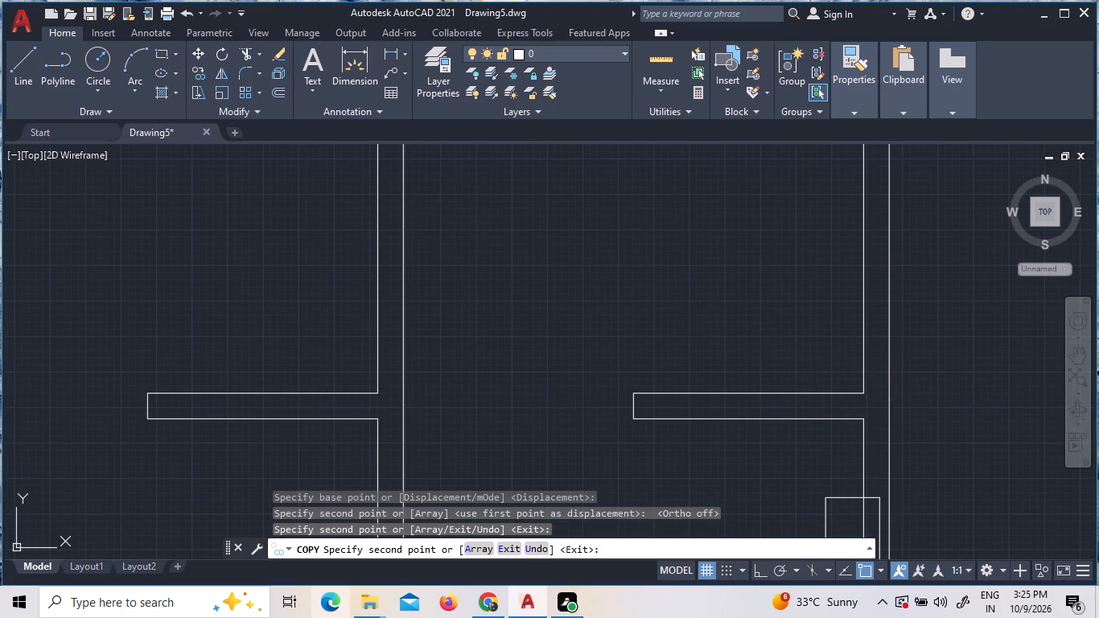
Move the third unit's duct outline up so its top midpoint meets the upper short wall's top corner at the outer wall.
{"action": "left_click", "coordinate": [878, 513]}
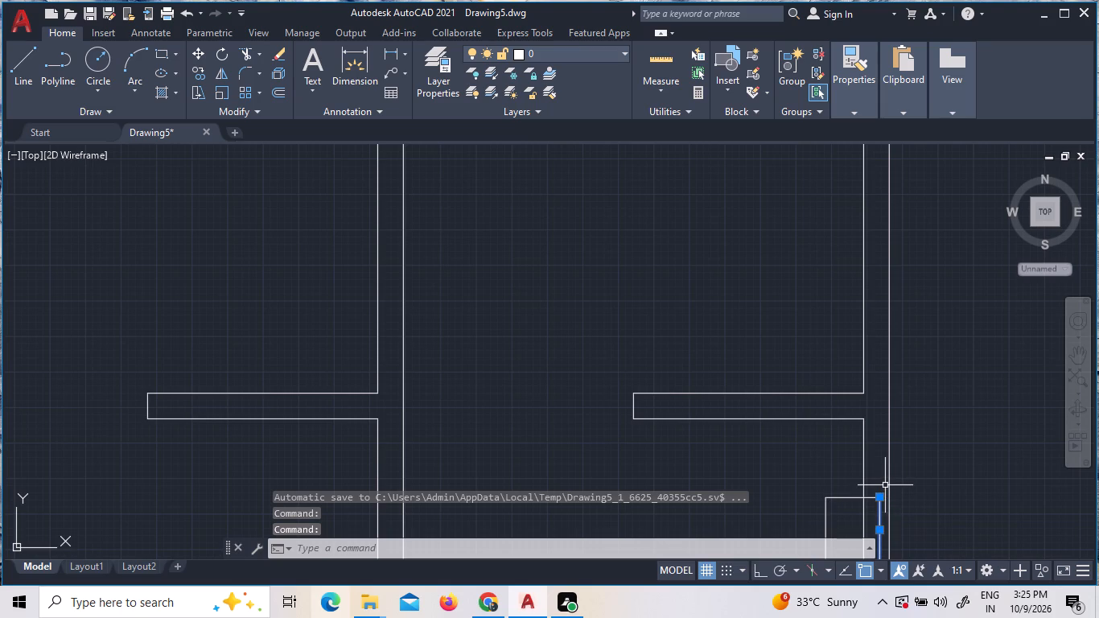
{"action": "key", "text": "Escape"}
{"action": "scroll", "coordinate": [879, 463], "scroll_direction": "down", "scroll_amount": 2}
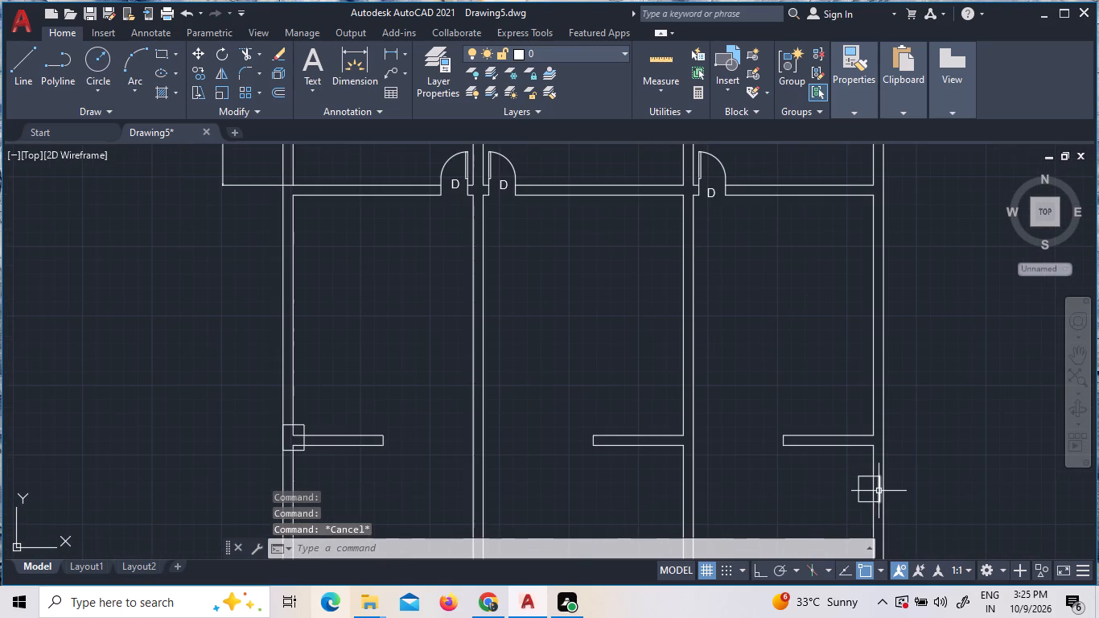
{"action": "scroll", "coordinate": [879, 492], "scroll_direction": "up", "scroll_amount": 4}
{"action": "left_click", "coordinate": [876, 510]}
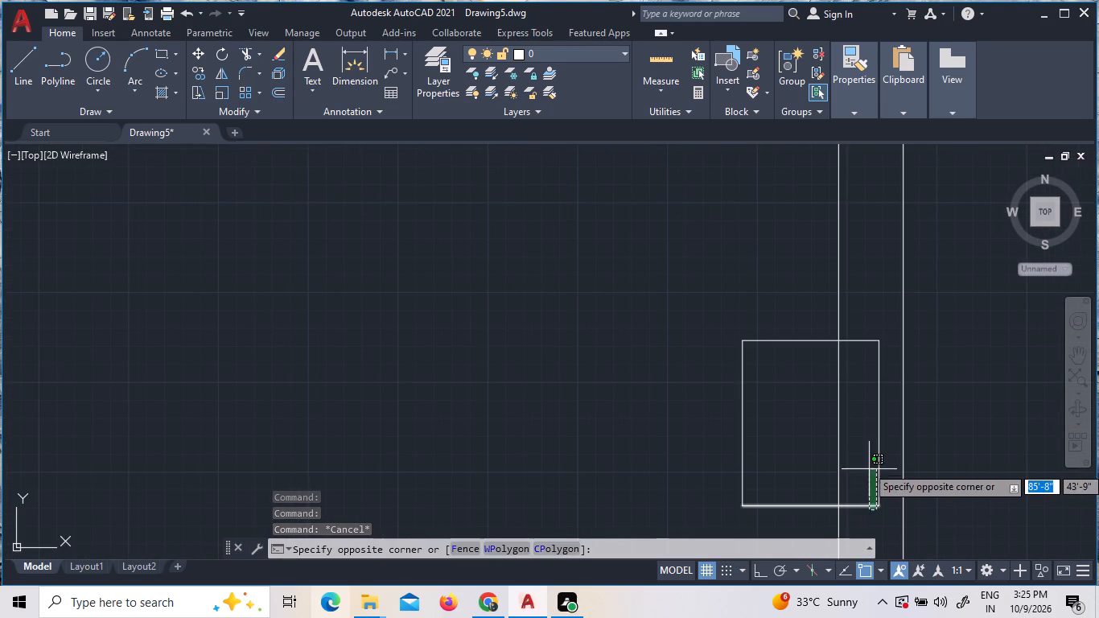
{"action": "left_click", "coordinate": [857, 324]}
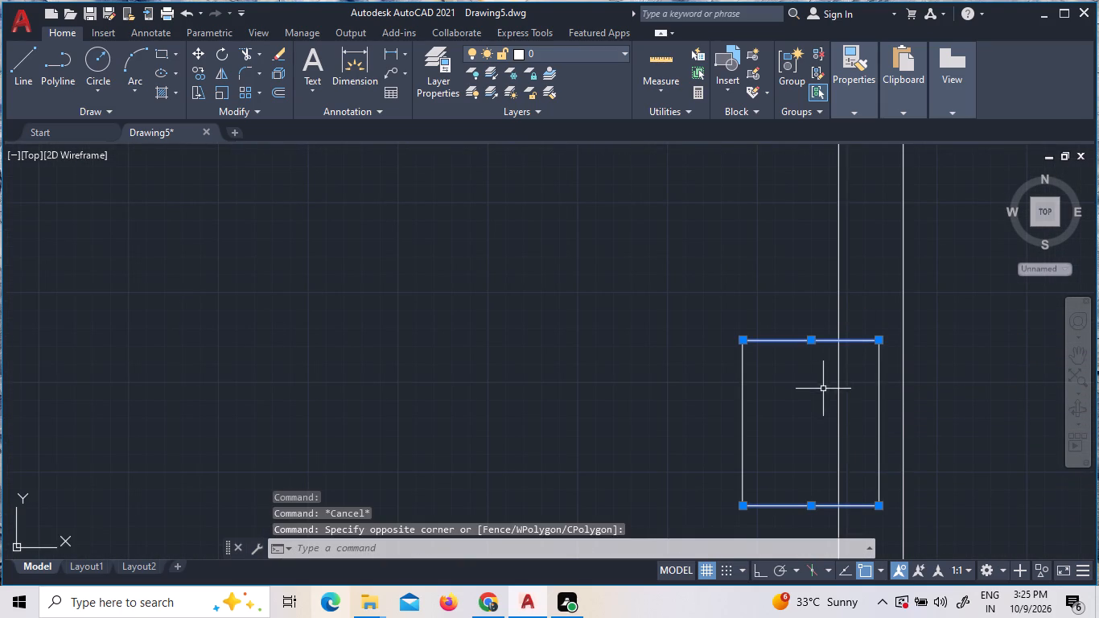
{"action": "left_click", "coordinate": [823, 389]}
{"action": "left_click", "coordinate": [698, 400]}
{"action": "right_click", "coordinate": [698, 400]}
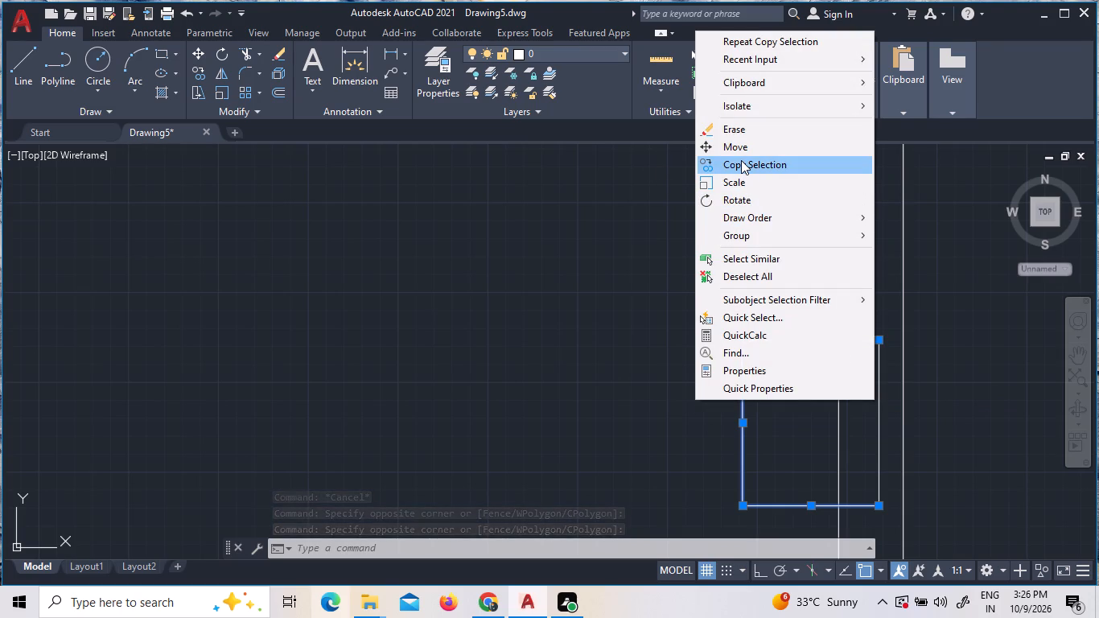
{"action": "left_click", "coordinate": [877, 444]}
{"action": "left_click", "coordinate": [877, 444]}
{"action": "right_click", "coordinate": [787, 405]}
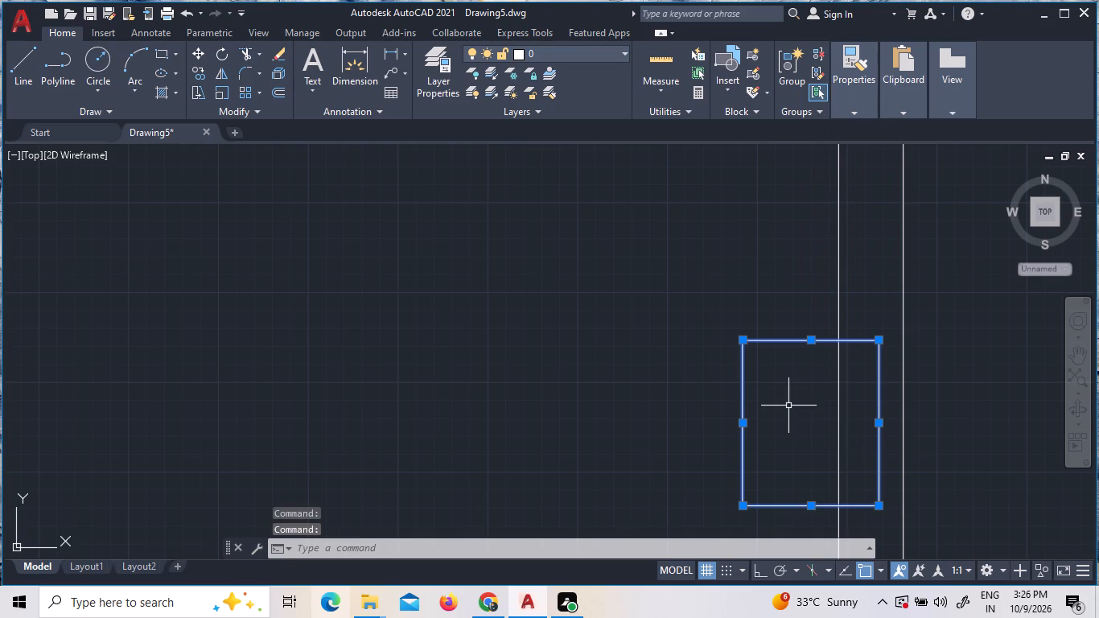
{"action": "left_click", "coordinate": [830, 154]}
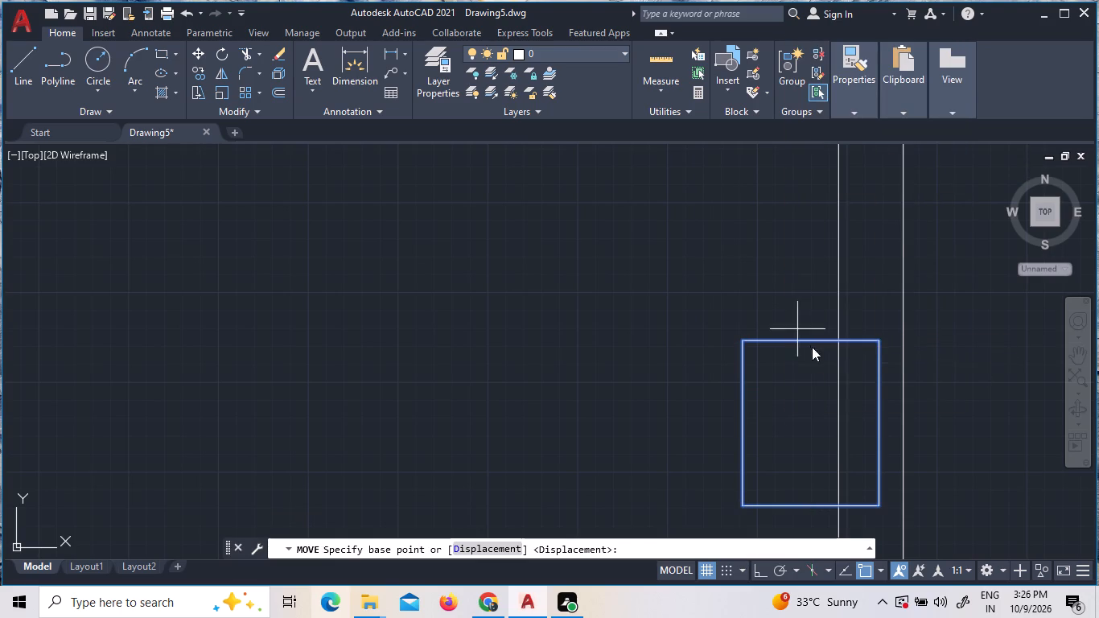
{"action": "left_click", "coordinate": [812, 344]}
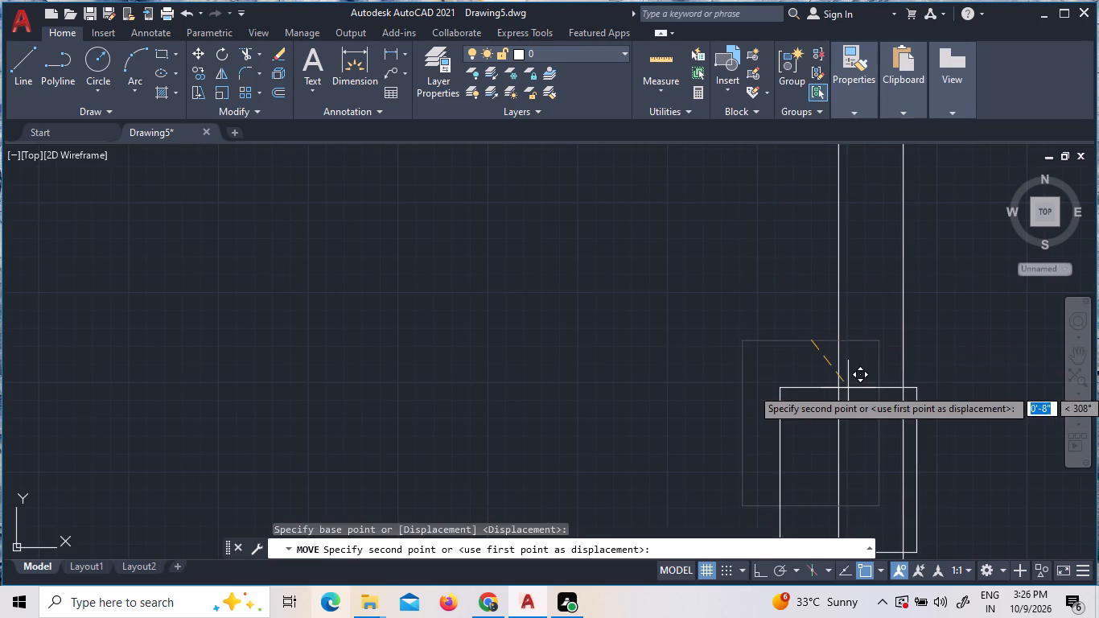
{"action": "scroll", "coordinate": [842, 390], "scroll_direction": "down", "scroll_amount": 3}
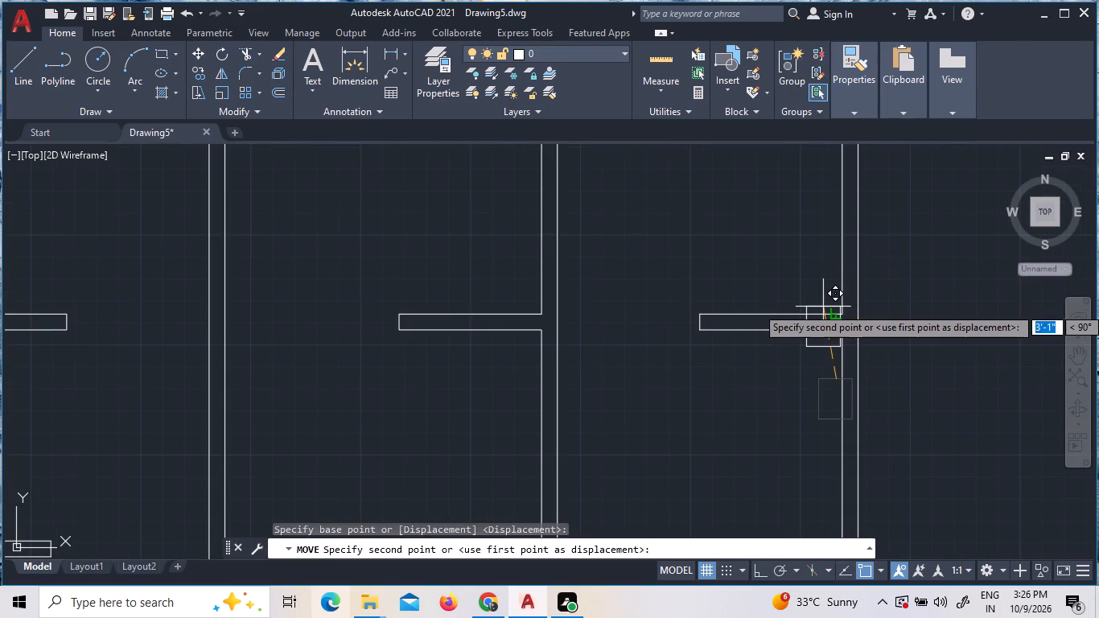
{"action": "scroll", "coordinate": [823, 307], "scroll_direction": "up", "scroll_amount": 3}
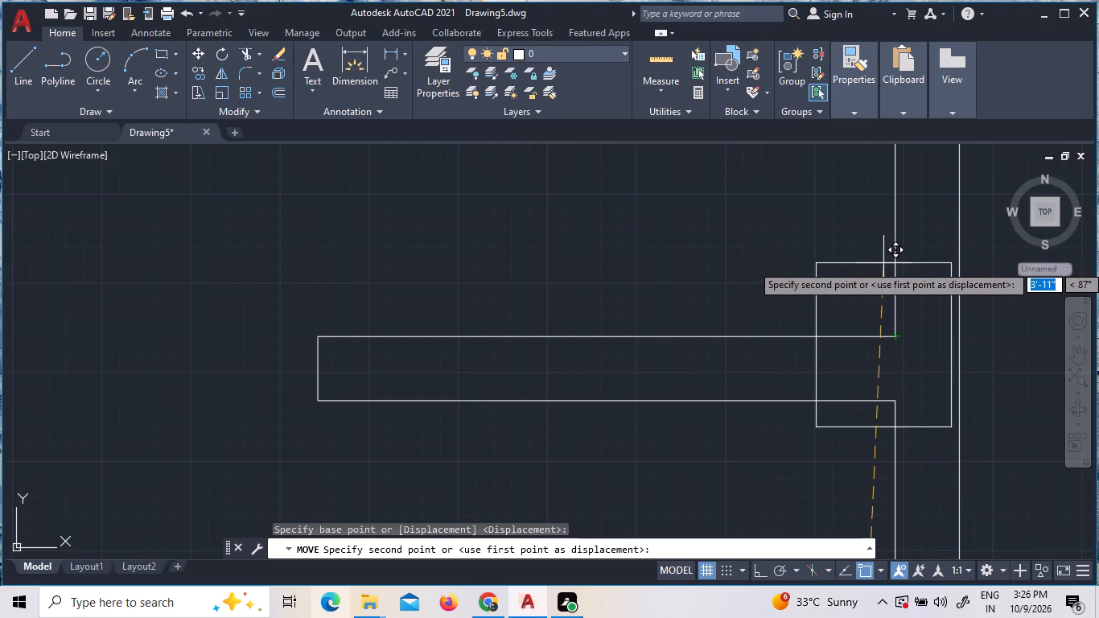
{"action": "scroll", "coordinate": [863, 270], "scroll_direction": "up", "scroll_amount": 4}
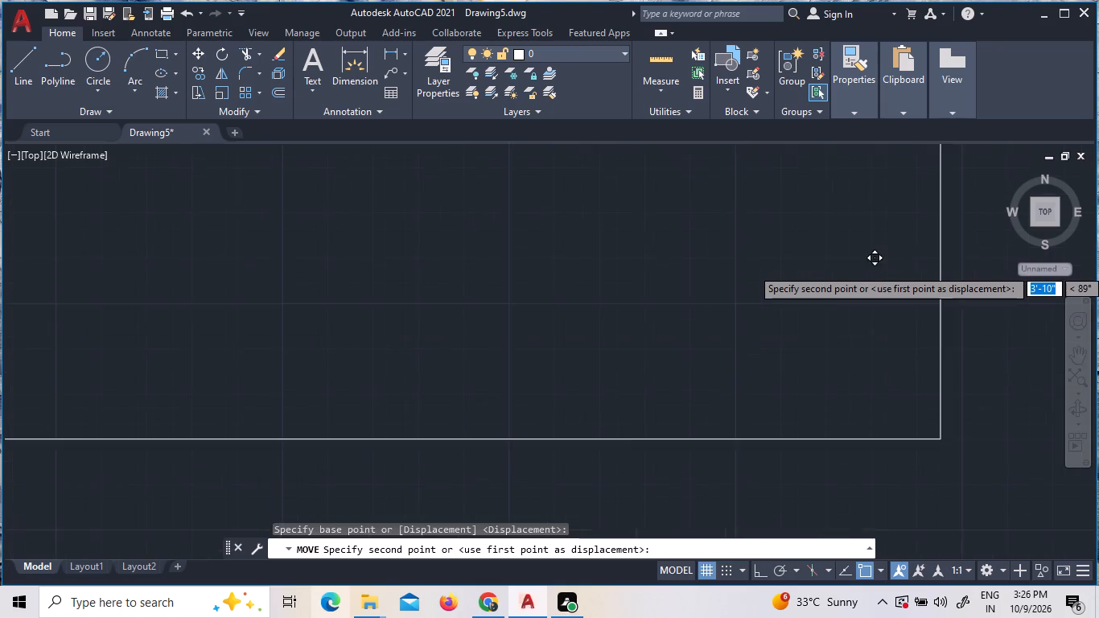
{"action": "scroll", "coordinate": [862, 270], "scroll_direction": "down", "scroll_amount": 4}
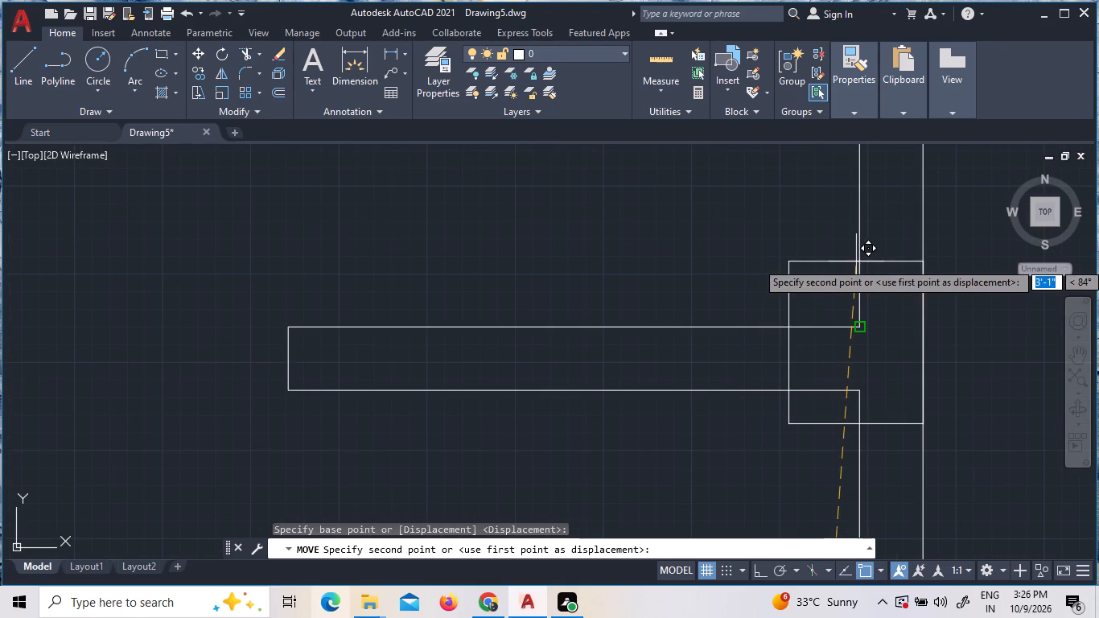
{"action": "left_click", "coordinate": [856, 262]}
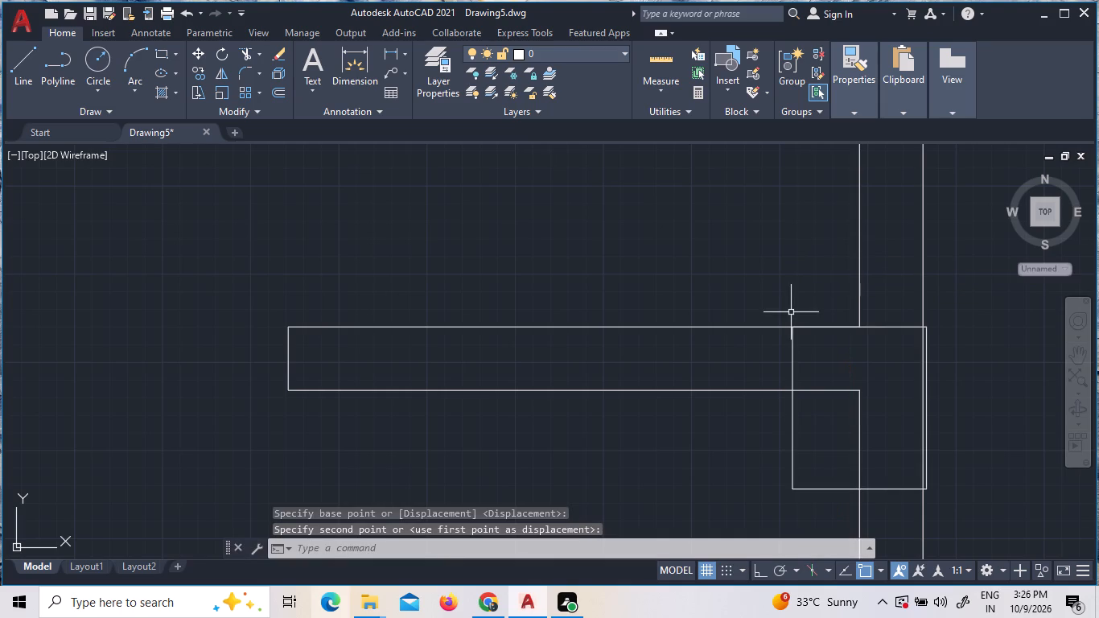
{"action": "key", "text": "Escape"}
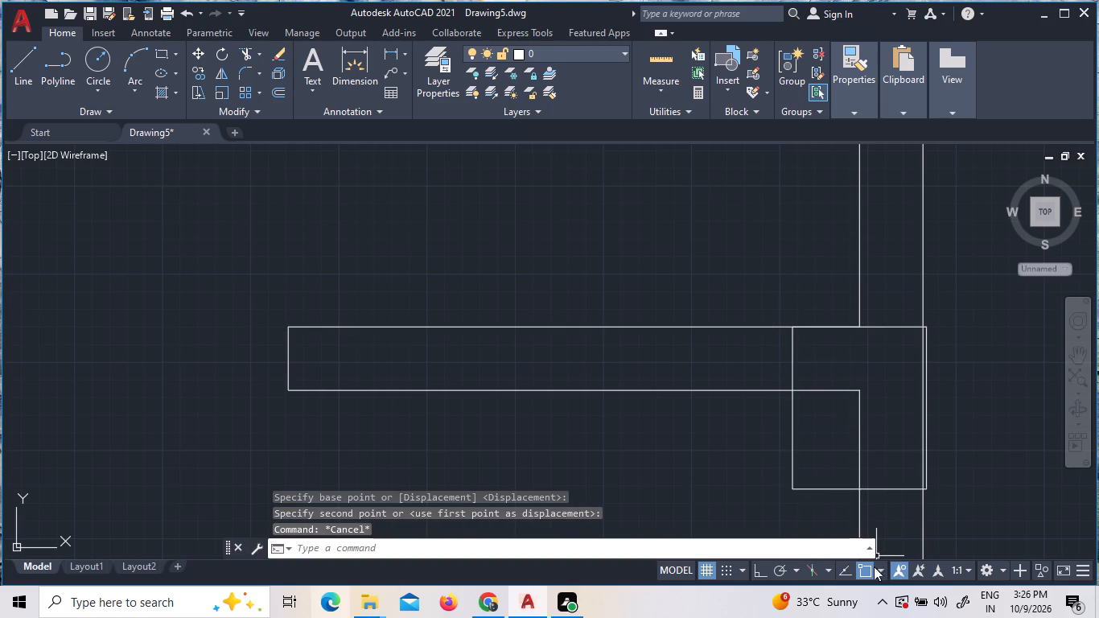
With Osnap off, move that duct outline up about 8" so it straddles the upper short wall just inside the outer face.
{"action": "left_click", "coordinate": [863, 567]}
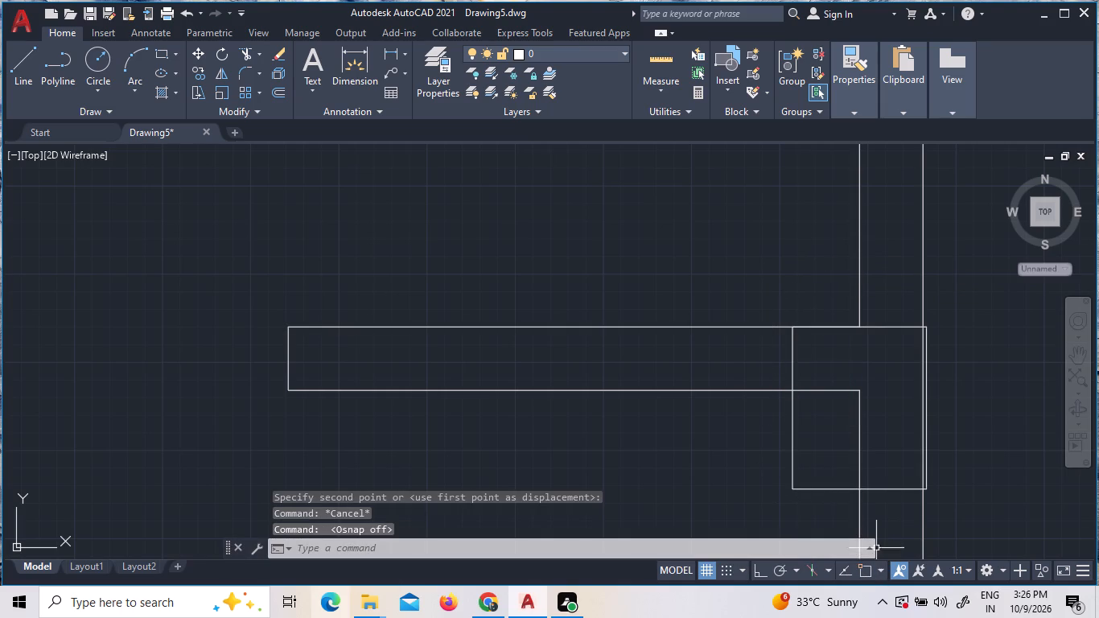
{"action": "left_click", "coordinate": [928, 486]}
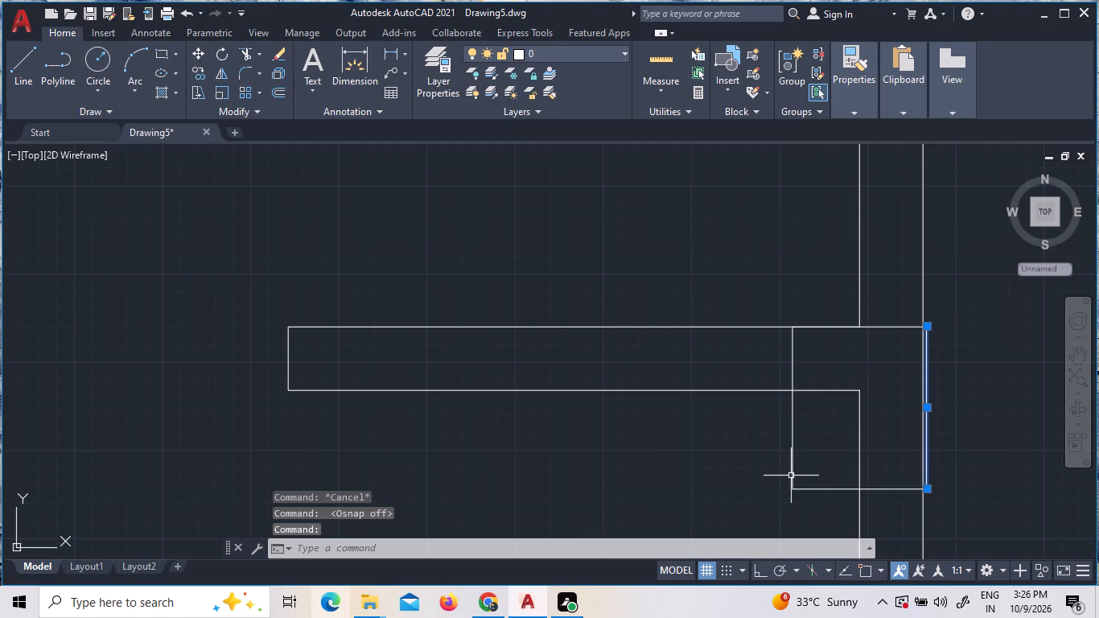
{"action": "left_click", "coordinate": [792, 476]}
{"action": "left_click", "coordinate": [830, 489]}
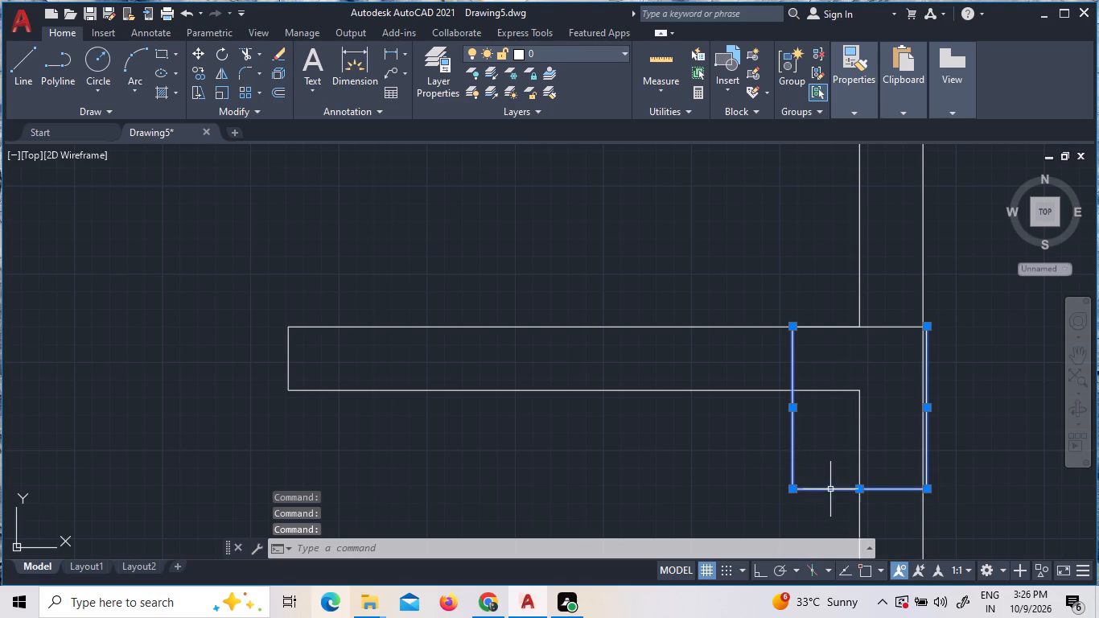
{"action": "left_click", "coordinate": [841, 327]}
{"action": "right_click", "coordinate": [867, 352]}
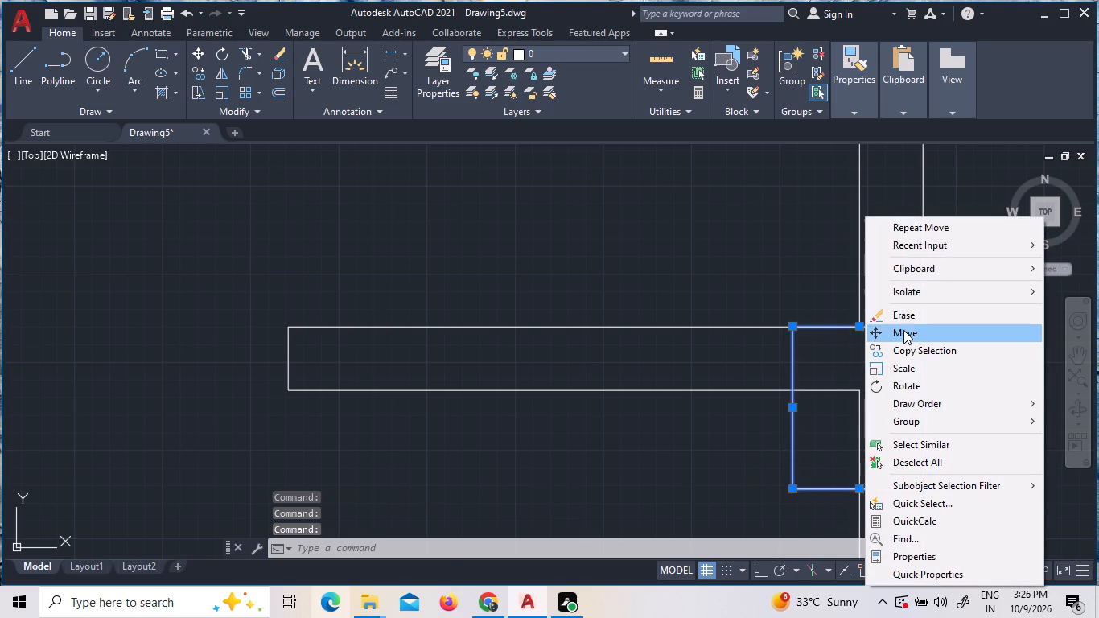
{"action": "left_click", "coordinate": [903, 330]}
{"action": "left_click", "coordinate": [880, 346]}
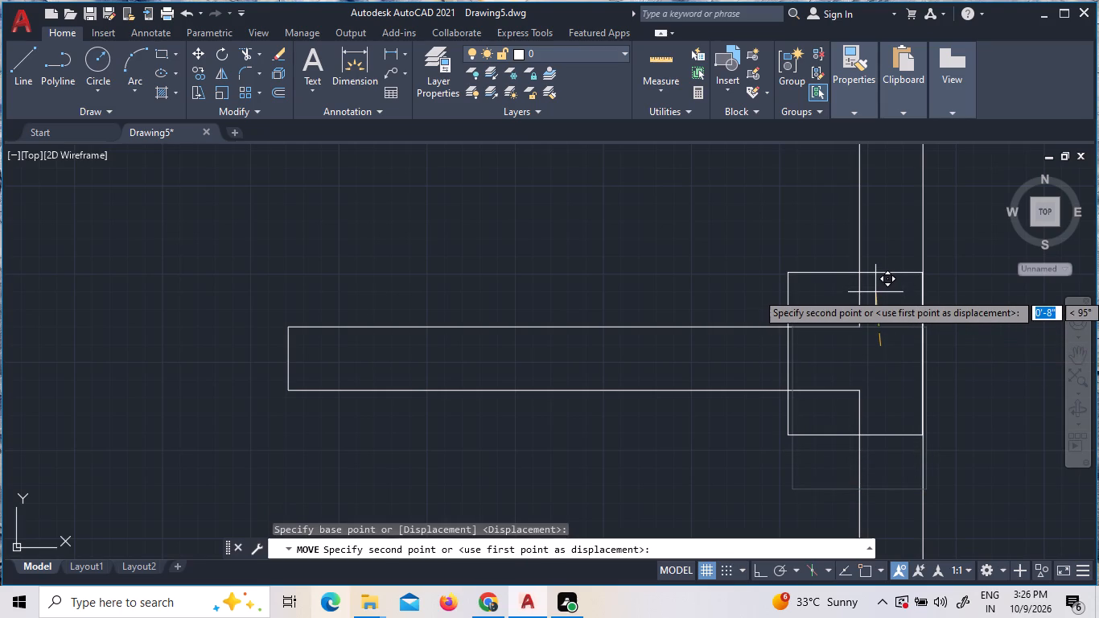
{"action": "left_click", "coordinate": [875, 292]}
{"action": "key", "text": "Escape"}
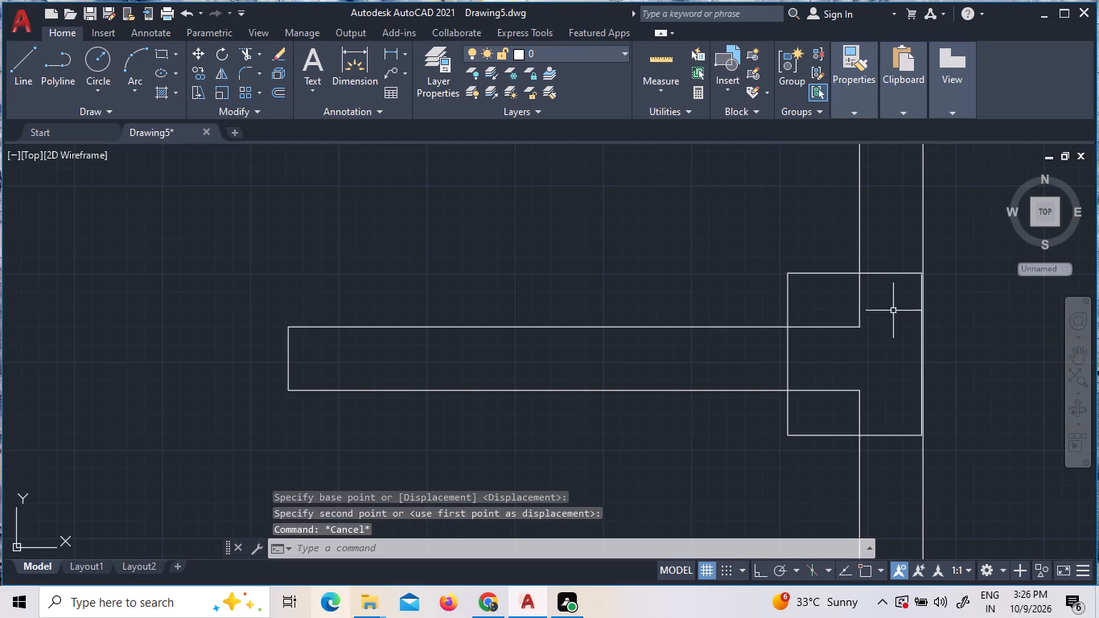
With Osnap on, move the duct outline by its lower-right corner straight across onto the outer line of the third unit's wall.
{"action": "scroll", "coordinate": [948, 285], "scroll_direction": "up", "scroll_amount": 4}
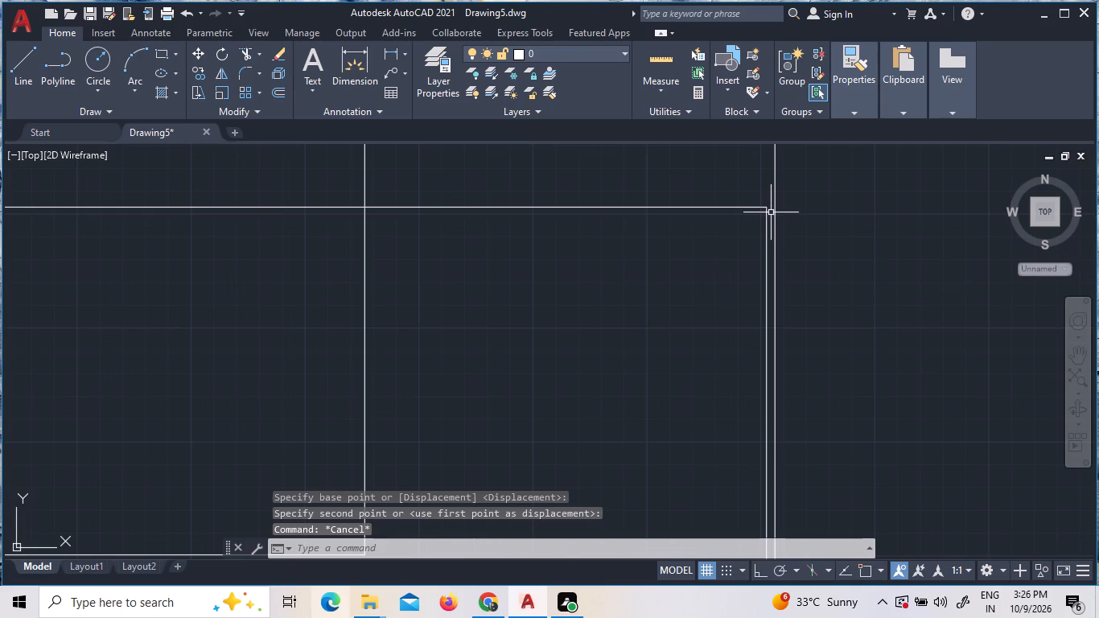
{"action": "left_click", "coordinate": [771, 212]}
{"action": "left_click", "coordinate": [702, 199]}
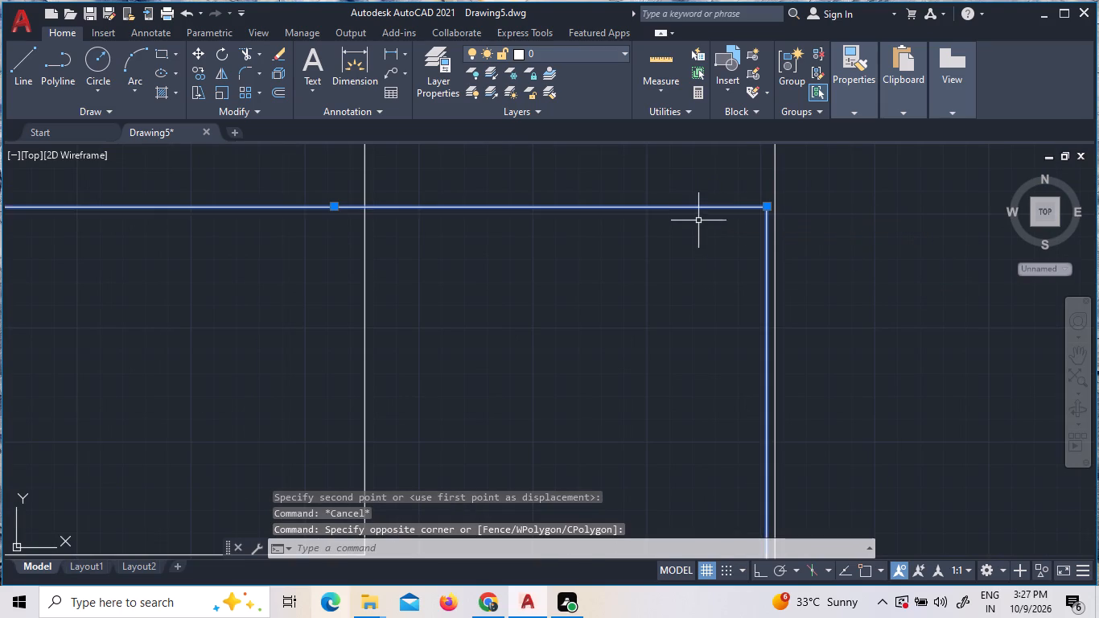
{"action": "scroll", "coordinate": [698, 220], "scroll_direction": "down", "scroll_amount": 4}
{"action": "scroll", "coordinate": [703, 396], "scroll_direction": "up", "scroll_amount": 2}
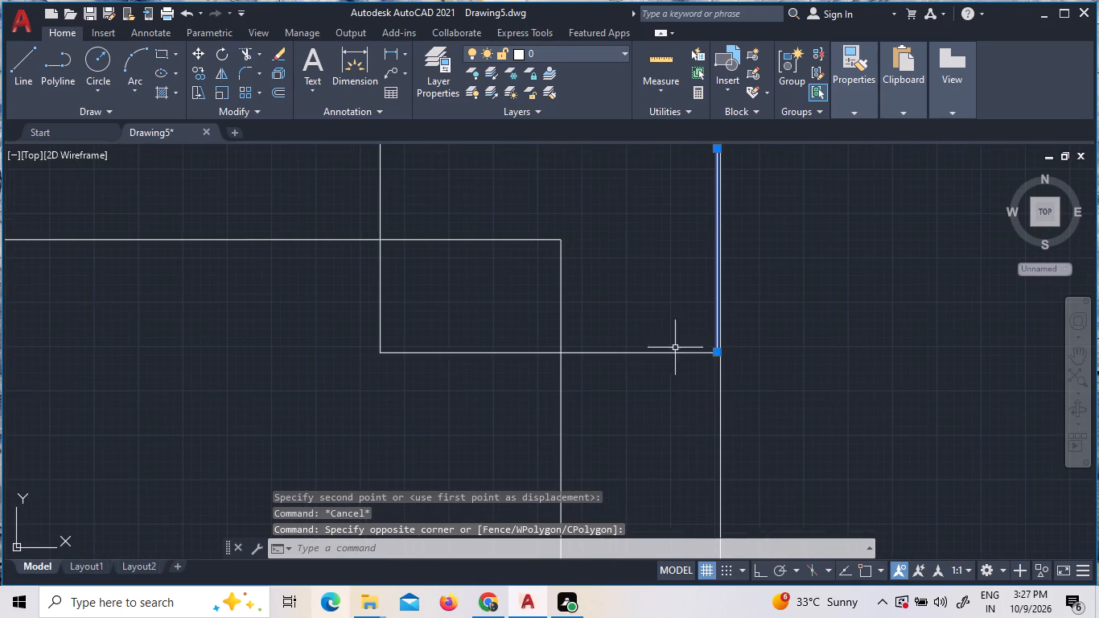
{"action": "left_click", "coordinate": [669, 326]}
{"action": "left_click", "coordinate": [652, 420]}
{"action": "left_click_drag", "start_coordinate": [438, 335], "coordinate": [429, 332]}
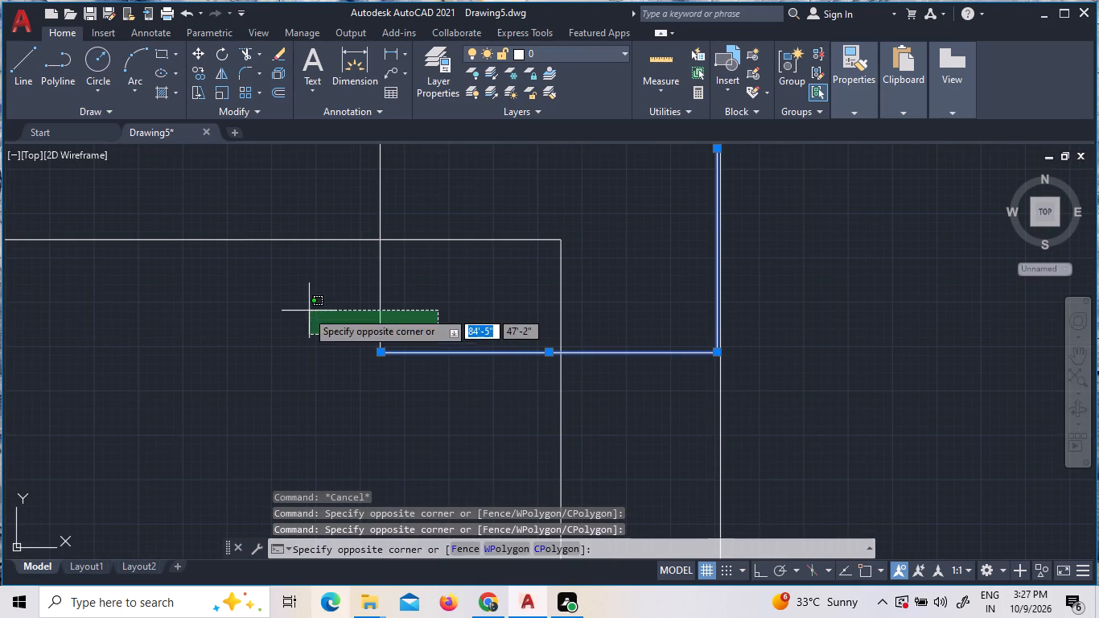
{"action": "left_click", "coordinate": [292, 309]}
{"action": "scroll", "coordinate": [720, 364], "scroll_direction": "up", "scroll_amount": 1}
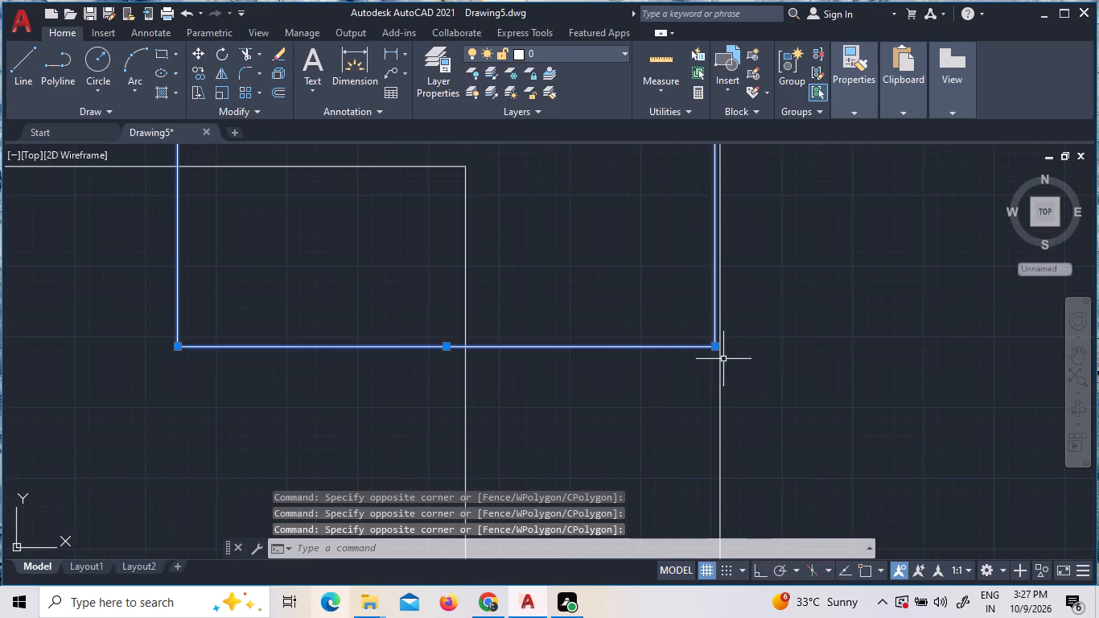
{"action": "scroll", "coordinate": [726, 341], "scroll_direction": "up", "scroll_amount": 3}
{"action": "right_click", "coordinate": [603, 344]}
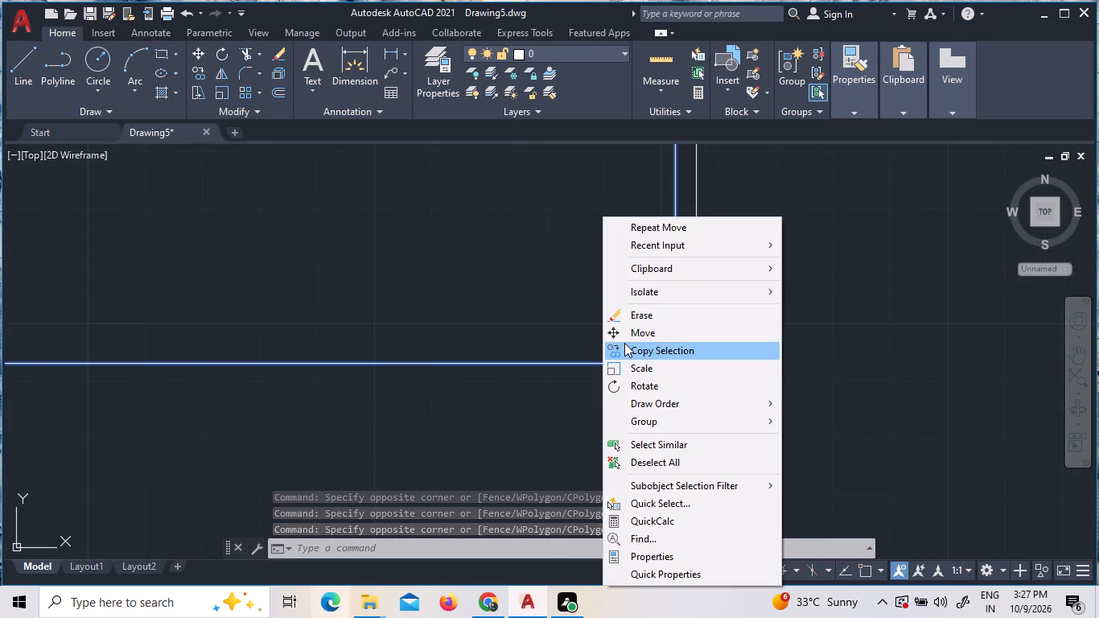
{"action": "left_click", "coordinate": [634, 334]}
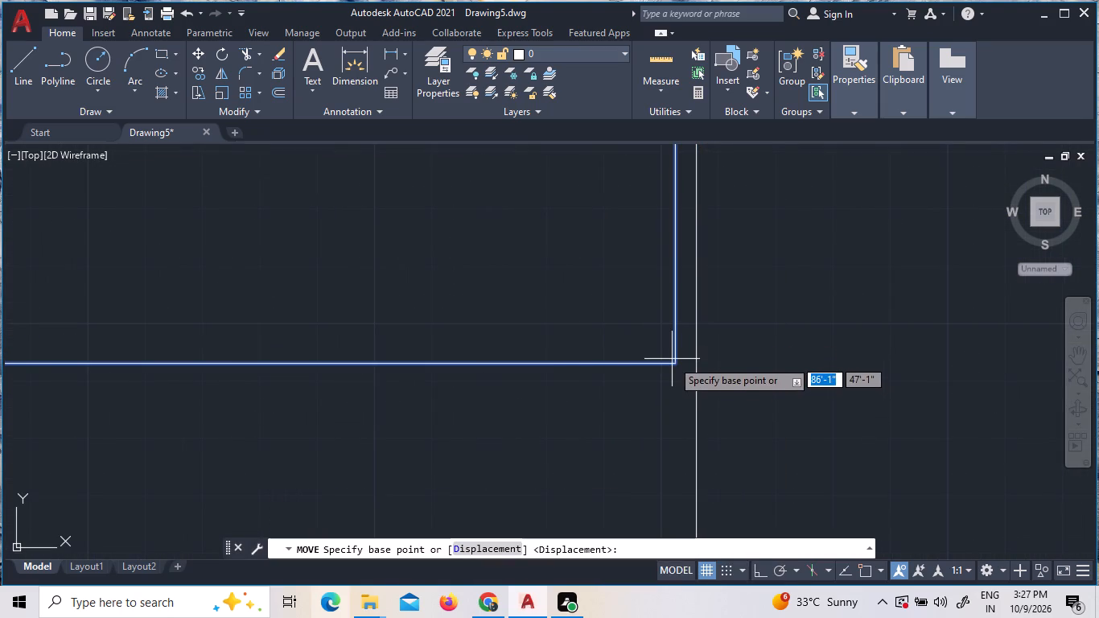
{"action": "left_click", "coordinate": [866, 560]}
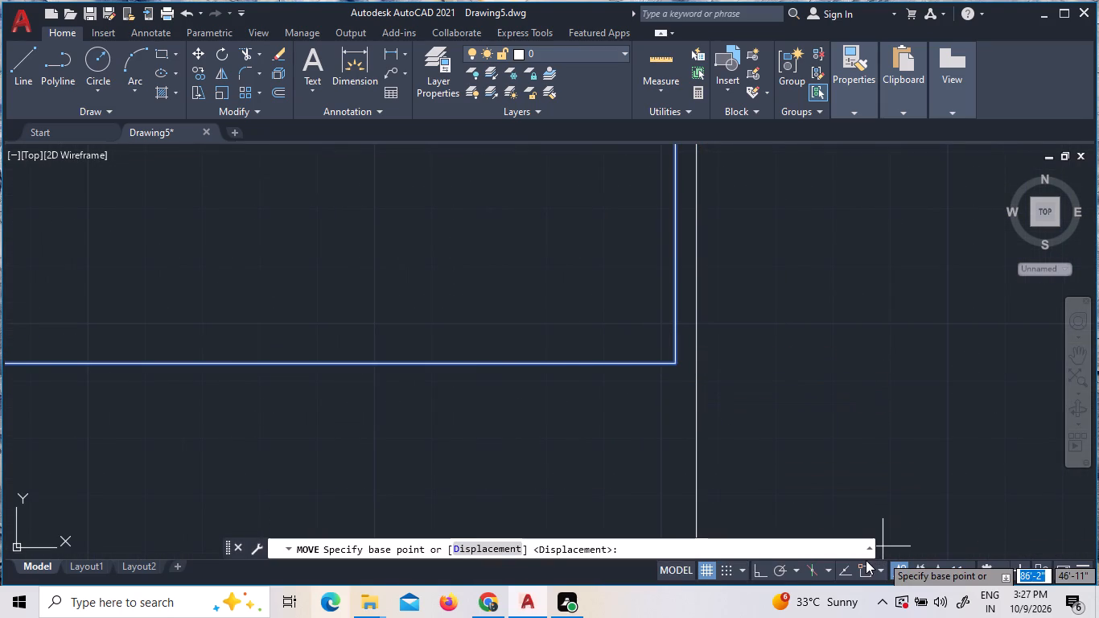
{"action": "left_click", "coordinate": [867, 571]}
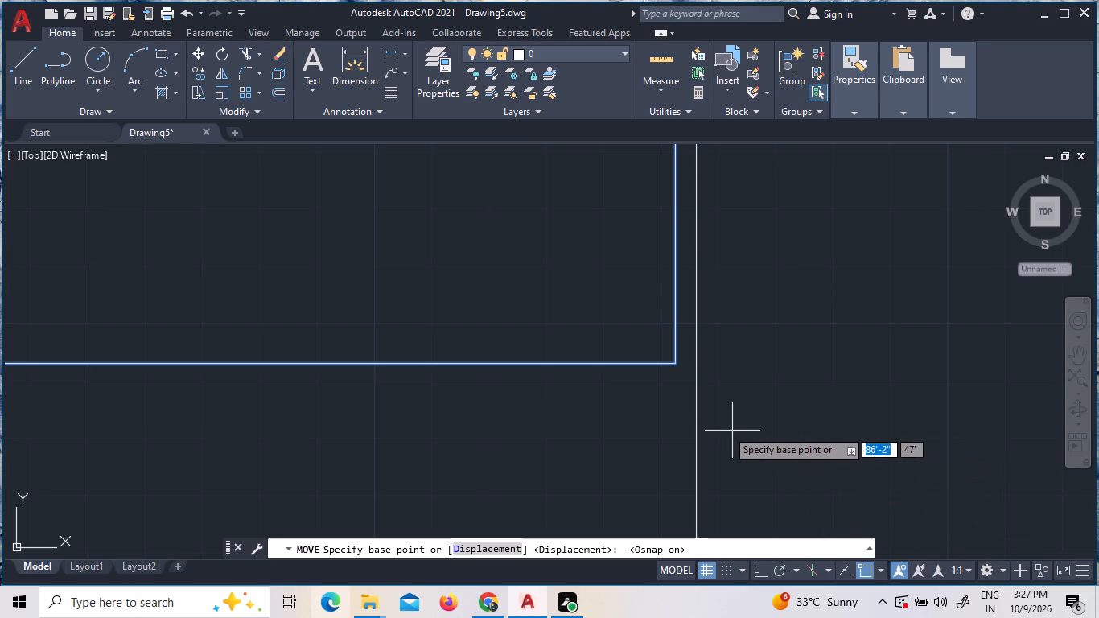
{"action": "scroll", "coordinate": [699, 412], "scroll_direction": "up", "scroll_amount": 4}
{"action": "scroll", "coordinate": [652, 453], "scroll_direction": "down", "scroll_amount": 4}
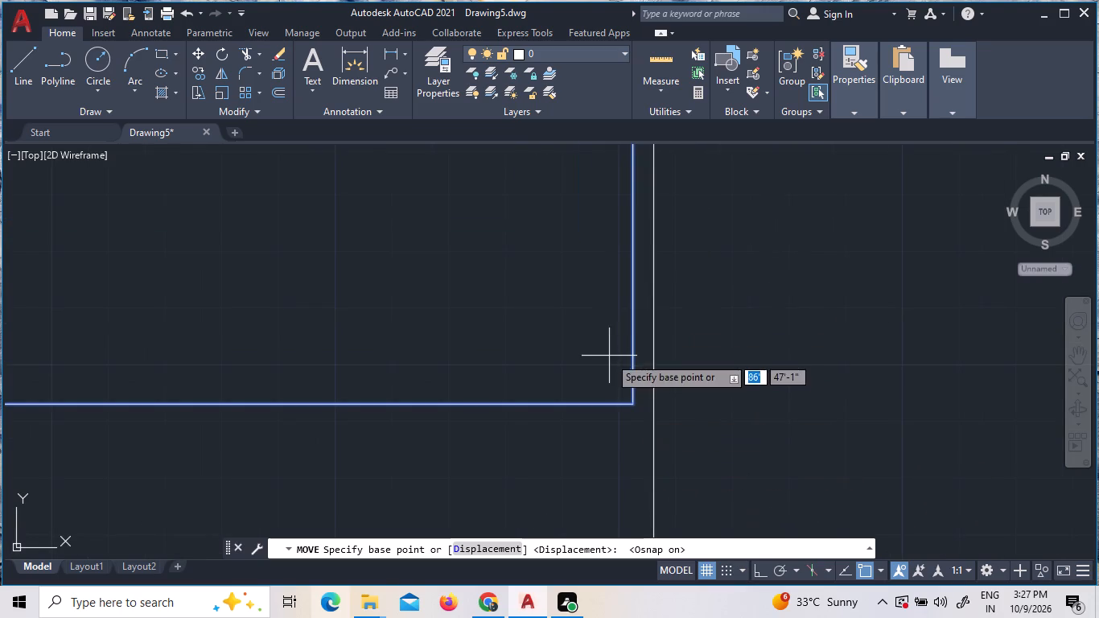
{"action": "scroll", "coordinate": [636, 417], "scroll_direction": "up", "scroll_amount": 4}
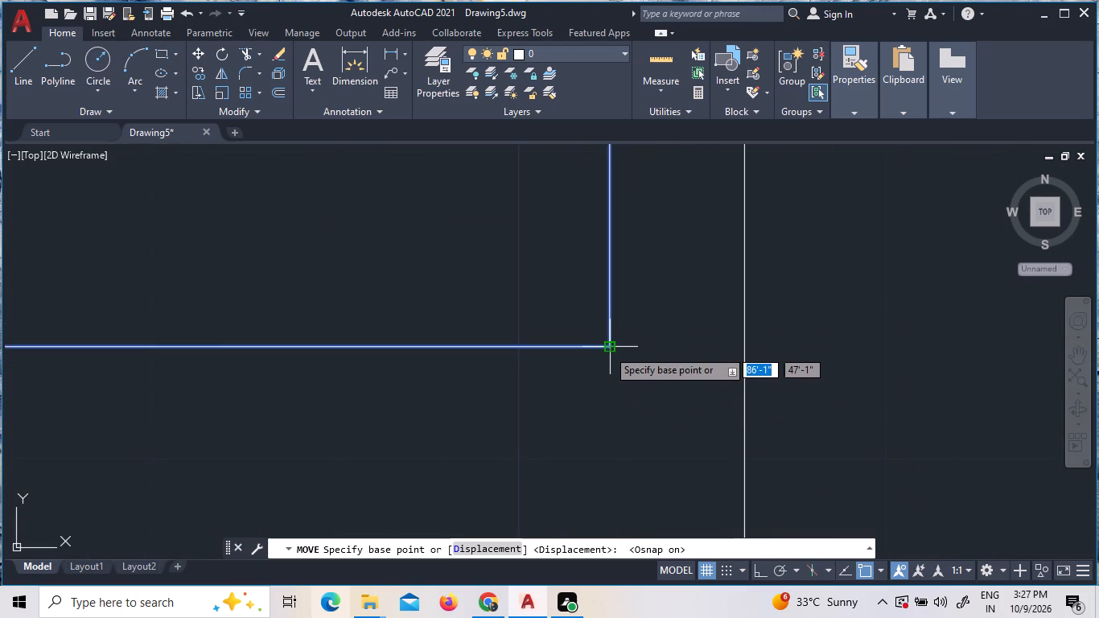
{"action": "left_click", "coordinate": [607, 349]}
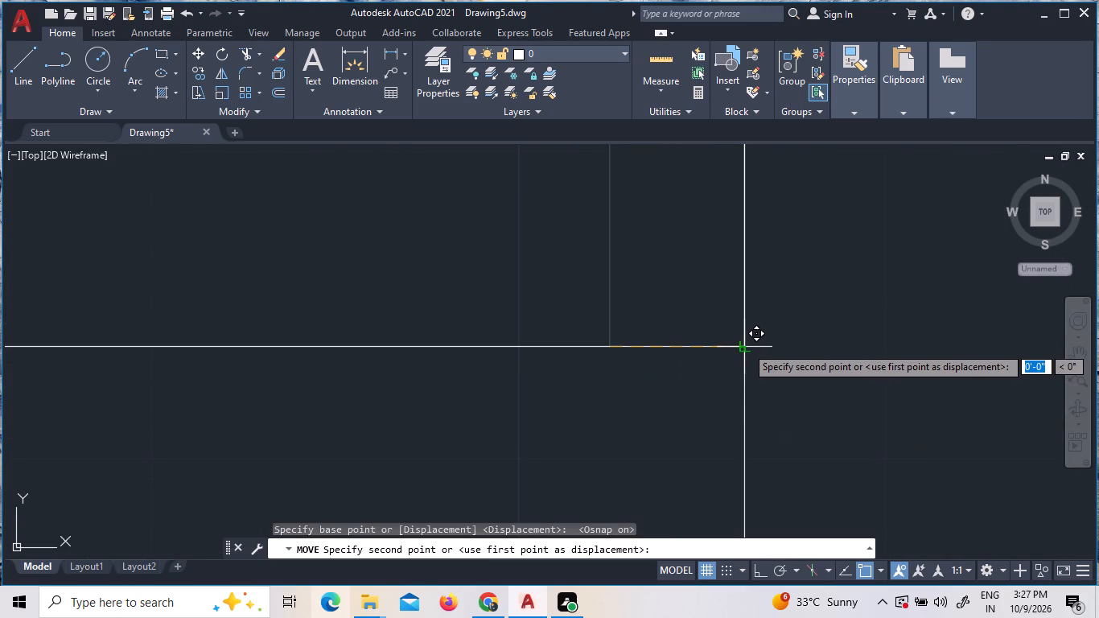
{"action": "left_click", "coordinate": [746, 346]}
Move the first unit's duct outline by its lower-left corner straight across onto the outer line of that unit's outer wall.
{"action": "scroll", "coordinate": [816, 396], "scroll_direction": "down", "scroll_amount": 10}
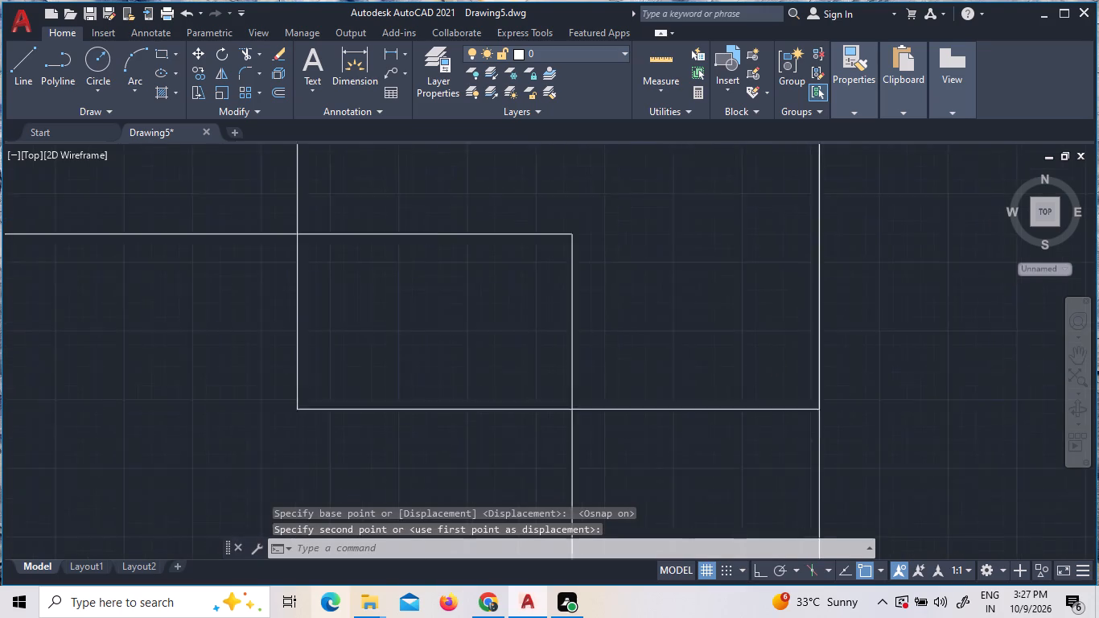
{"action": "scroll", "coordinate": [540, 428], "scroll_direction": "down", "scroll_amount": 2}
{"action": "middle_click_drag", "start_coordinate": [323, 414], "coordinate": [772, 338]}
{"action": "scroll", "coordinate": [488, 369], "scroll_direction": "down", "scroll_amount": 3}
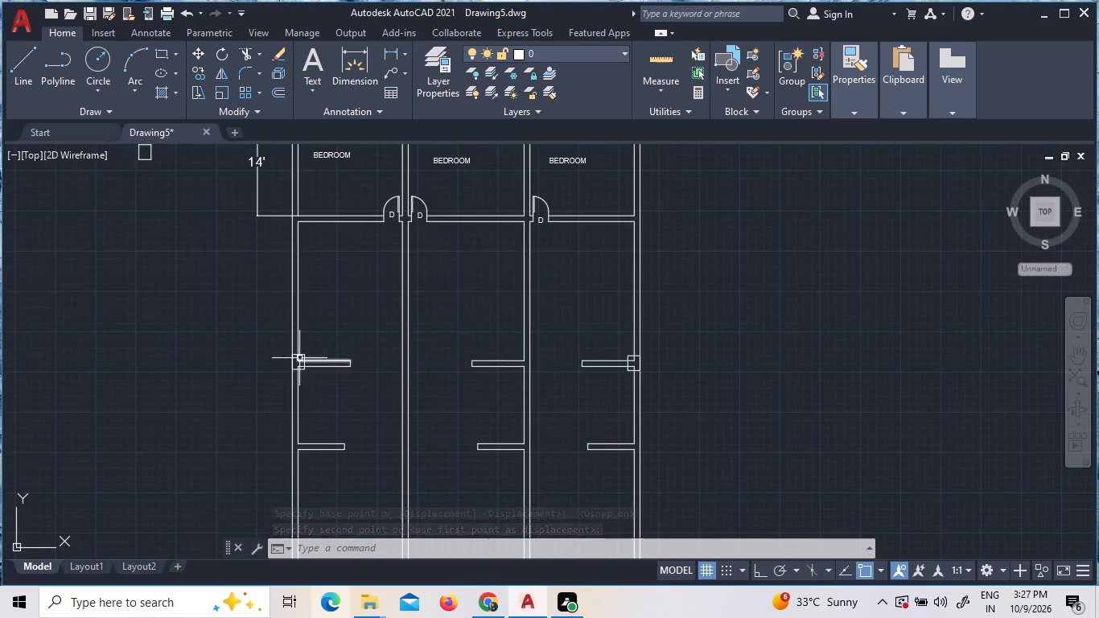
{"action": "scroll", "coordinate": [288, 361], "scroll_direction": "up", "scroll_amount": 4}
{"action": "scroll", "coordinate": [315, 426], "scroll_direction": "up", "scroll_amount": 4}
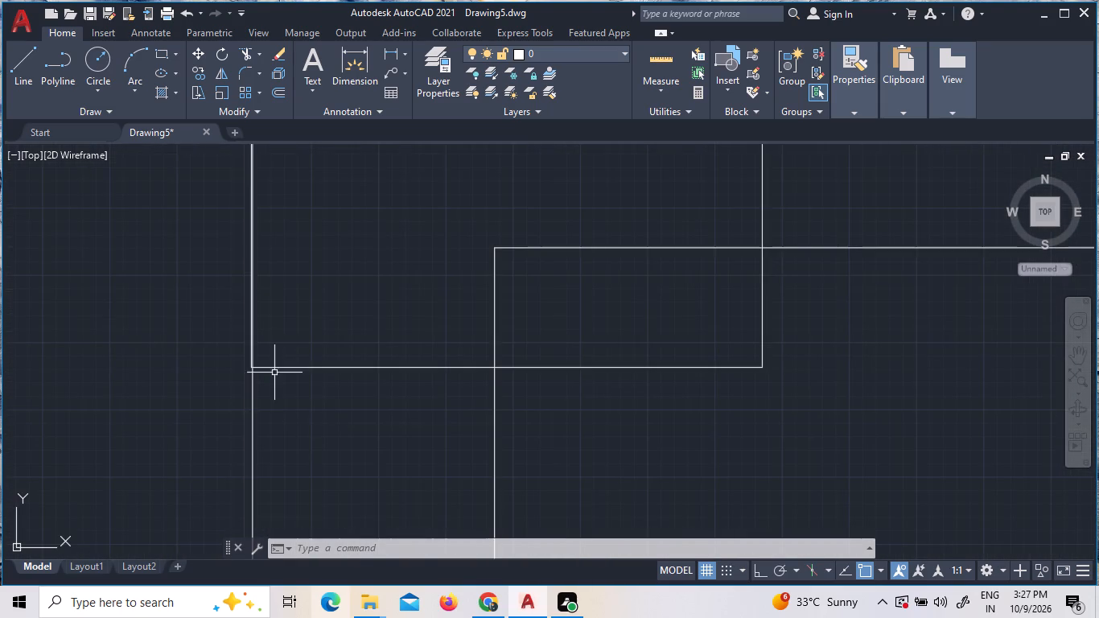
{"action": "scroll", "coordinate": [254, 365], "scroll_direction": "up", "scroll_amount": 3}
{"action": "left_click", "coordinate": [410, 428]}
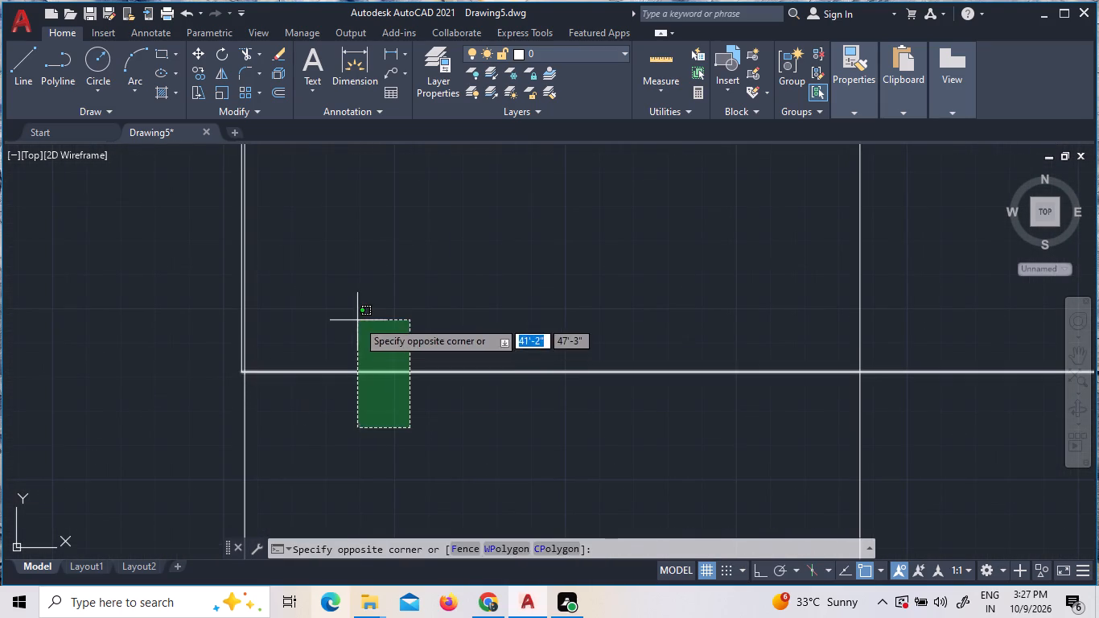
{"action": "left_click", "coordinate": [357, 320]}
{"action": "scroll", "coordinate": [264, 352], "scroll_direction": "up", "scroll_amount": 4}
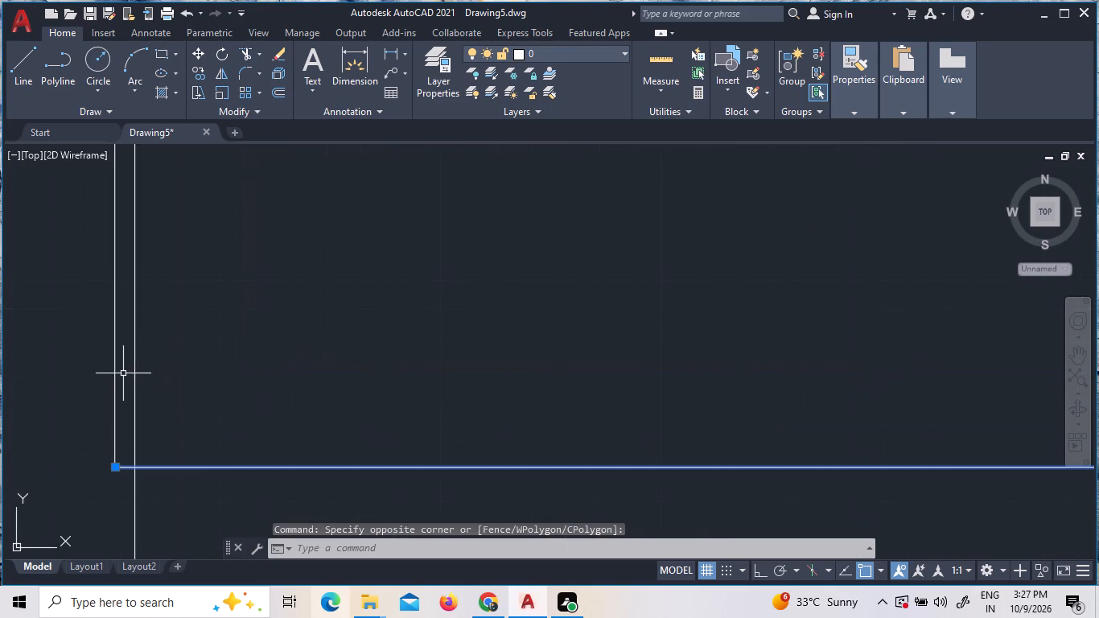
{"action": "left_click", "coordinate": [120, 375]}
{"action": "left_click", "coordinate": [64, 365]}
{"action": "scroll", "coordinate": [297, 451], "scroll_direction": "down", "scroll_amount": 4}
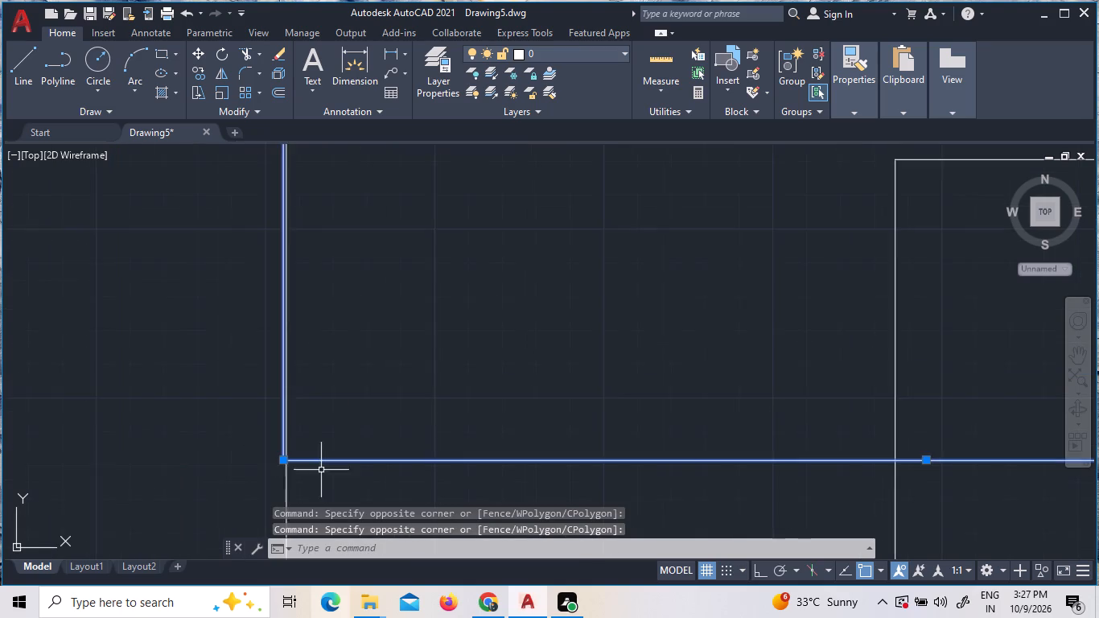
{"action": "scroll", "coordinate": [323, 478], "scroll_direction": "down", "scroll_amount": 4}
{"action": "left_click", "coordinate": [564, 399]}
{"action": "left_click", "coordinate": [369, 364]}
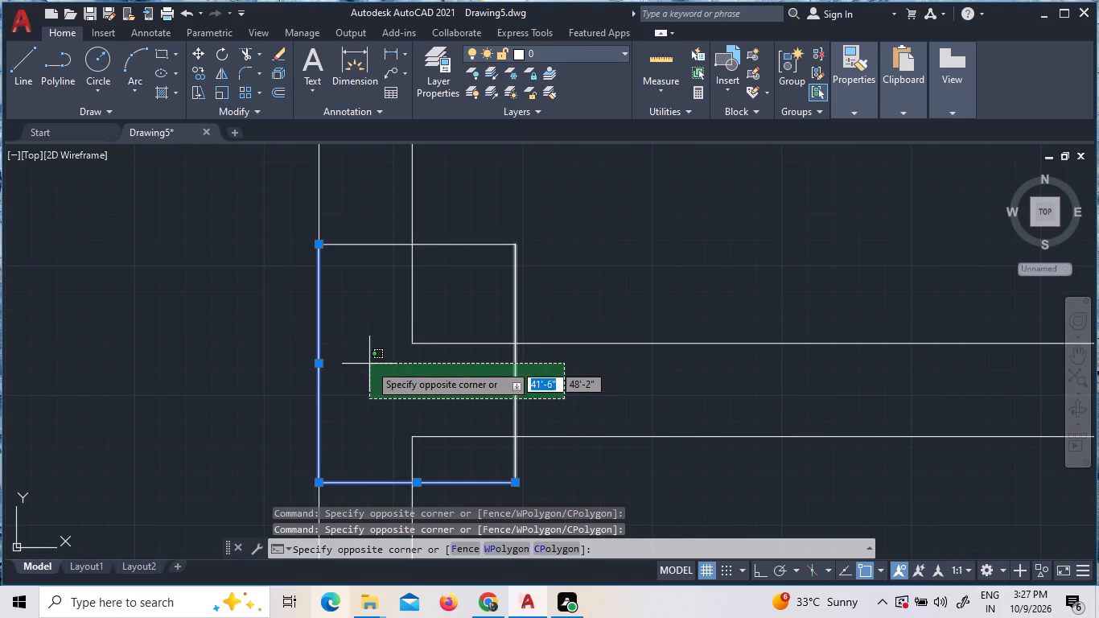
{"action": "left_click_drag", "start_coordinate": [464, 274], "coordinate": [455, 266]}
{"action": "left_click", "coordinate": [430, 215]}
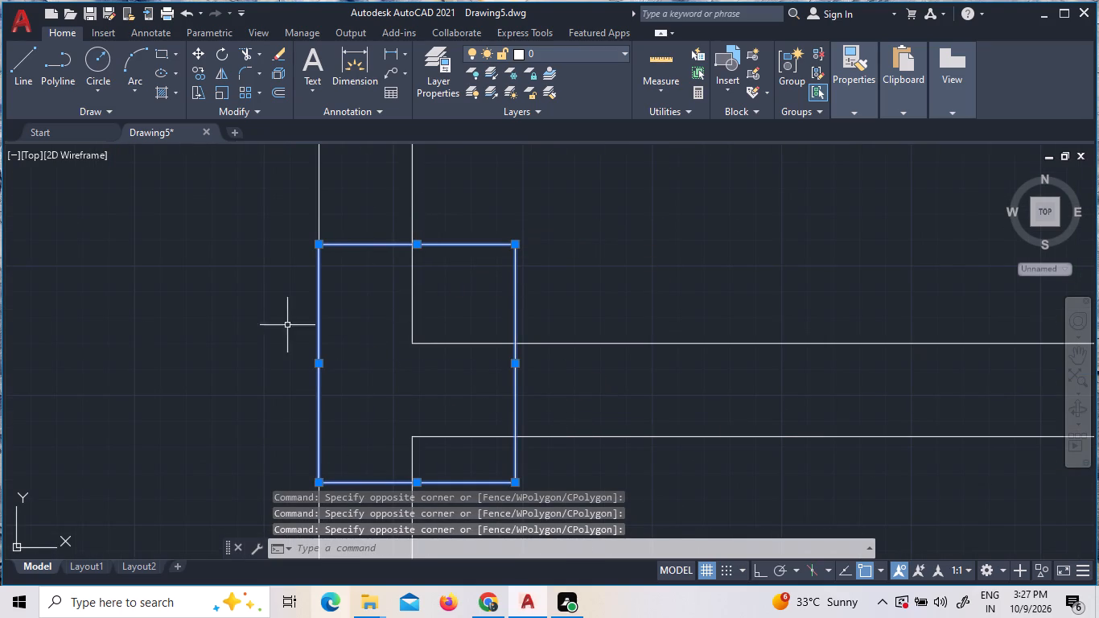
{"action": "scroll", "coordinate": [287, 339], "scroll_direction": "down", "scroll_amount": 3}
{"action": "scroll", "coordinate": [284, 372], "scroll_direction": "up", "scroll_amount": 1}
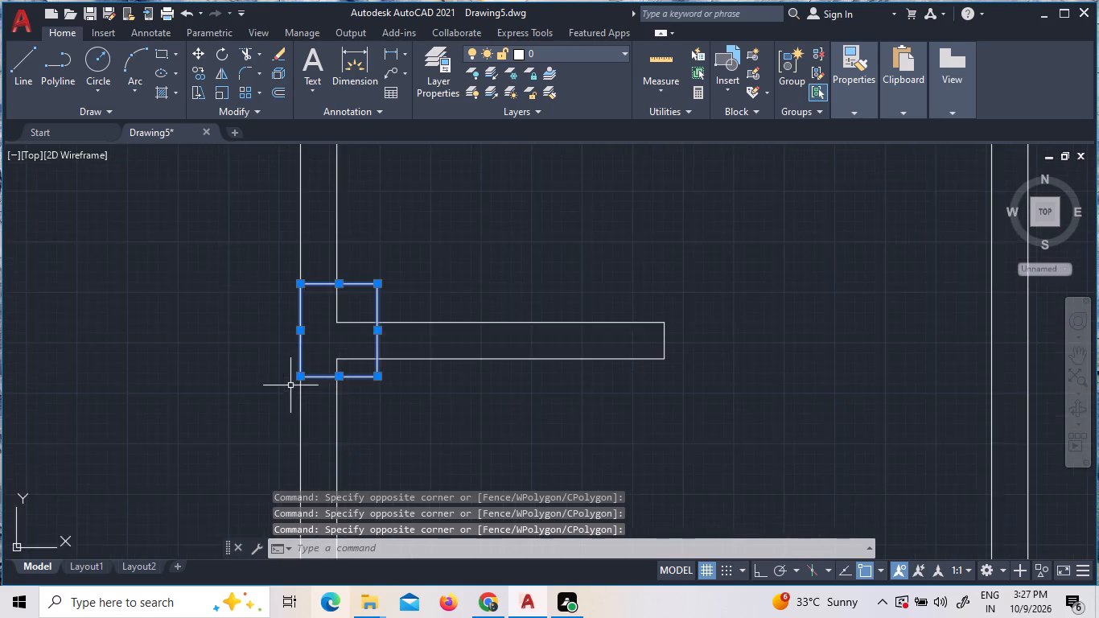
{"action": "scroll", "coordinate": [291, 388], "scroll_direction": "up", "scroll_amount": 9}
{"action": "right_click", "coordinate": [325, 364]}
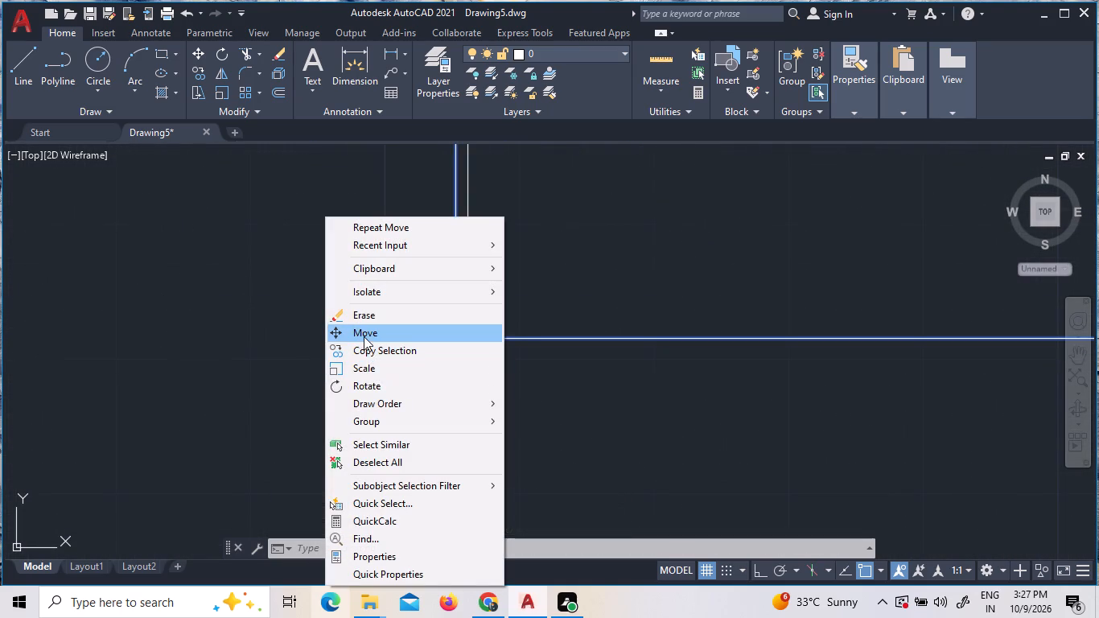
{"action": "left_click", "coordinate": [364, 336]}
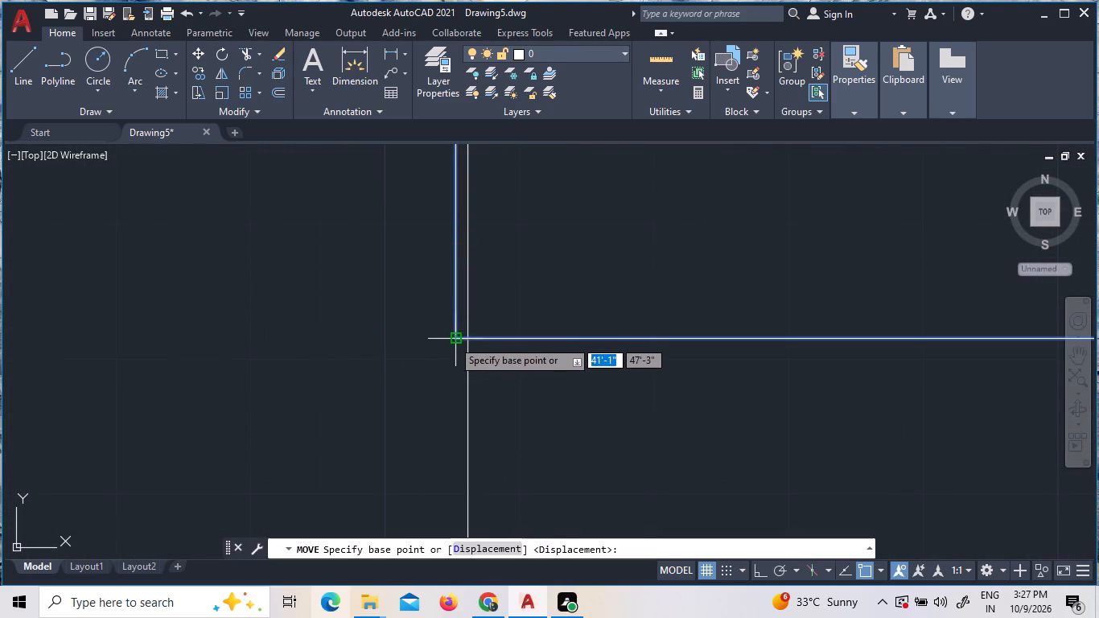
{"action": "left_click", "coordinate": [452, 340]}
{"action": "left_click", "coordinate": [468, 340]}
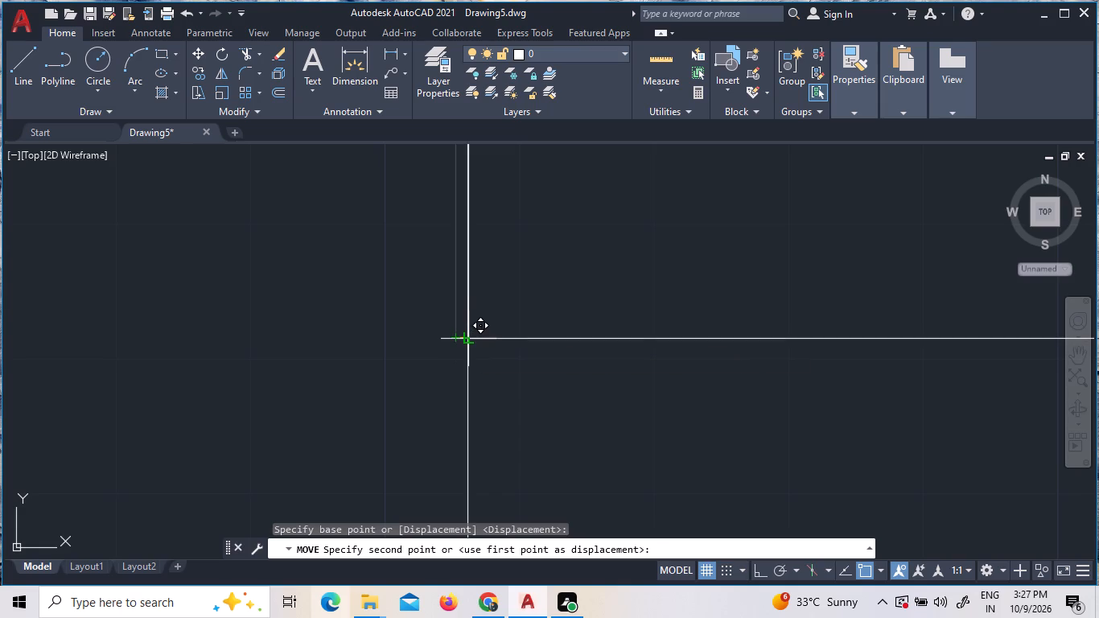
Copy the "Duct" label from between the first two toilets into the first unit's duct outline at the upper short wall.
{"action": "scroll", "coordinate": [490, 338], "scroll_direction": "down", "scroll_amount": 8}
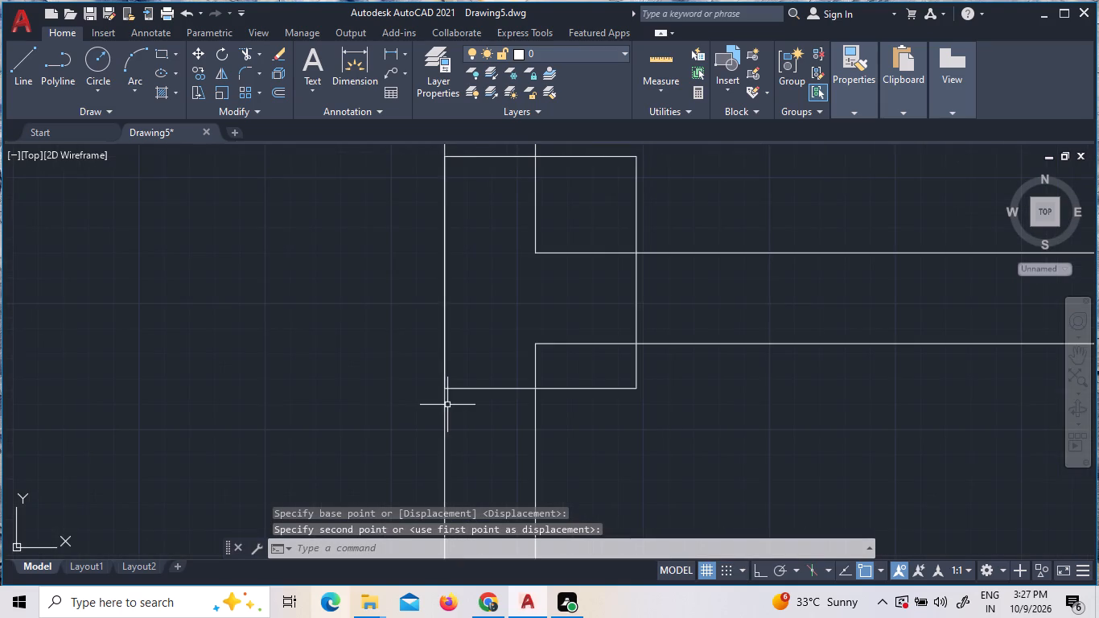
{"action": "scroll", "coordinate": [446, 409], "scroll_direction": "down", "scroll_amount": 1}
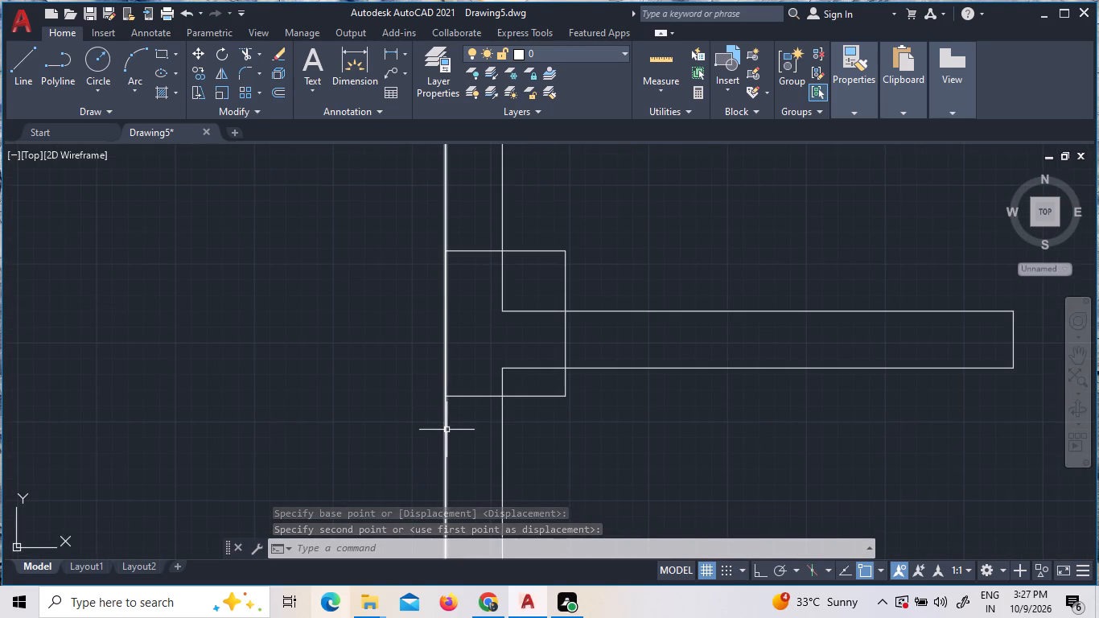
{"action": "scroll", "coordinate": [447, 430], "scroll_direction": "down", "scroll_amount": 1}
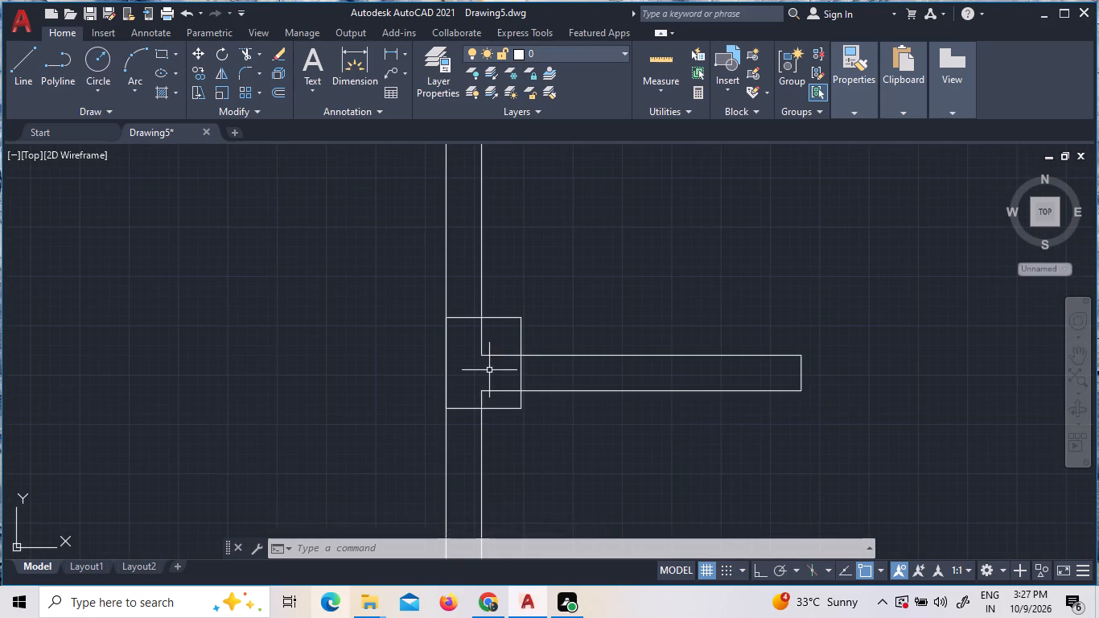
{"action": "scroll", "coordinate": [489, 370], "scroll_direction": "down", "scroll_amount": 1}
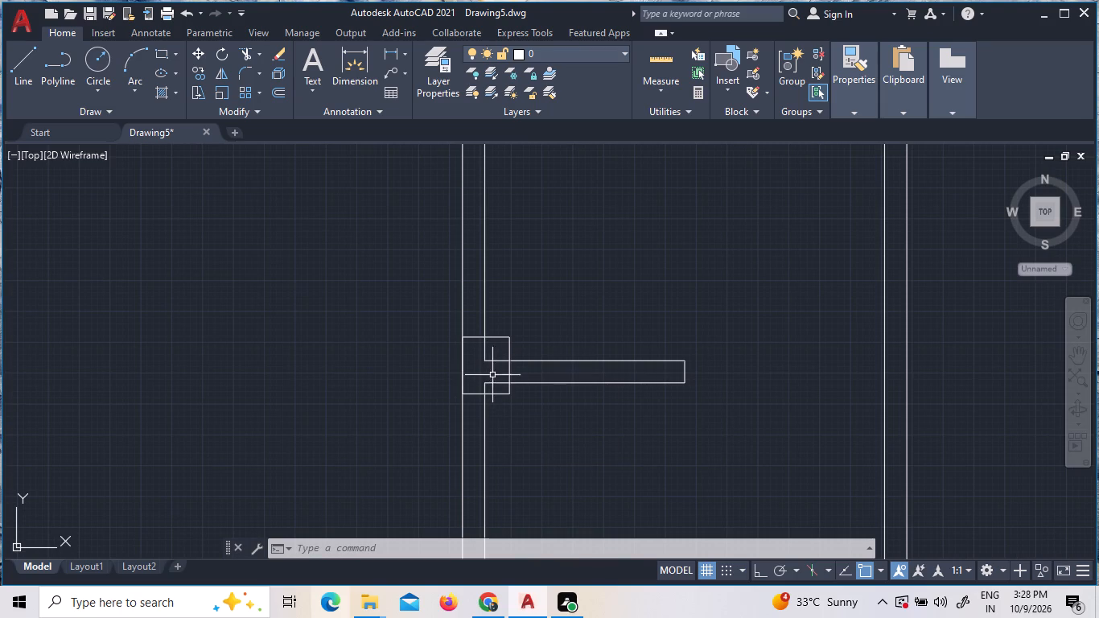
{"action": "scroll", "coordinate": [487, 370], "scroll_direction": "down", "scroll_amount": 2}
{"action": "scroll", "coordinate": [611, 278], "scroll_direction": "down", "scroll_amount": 2}
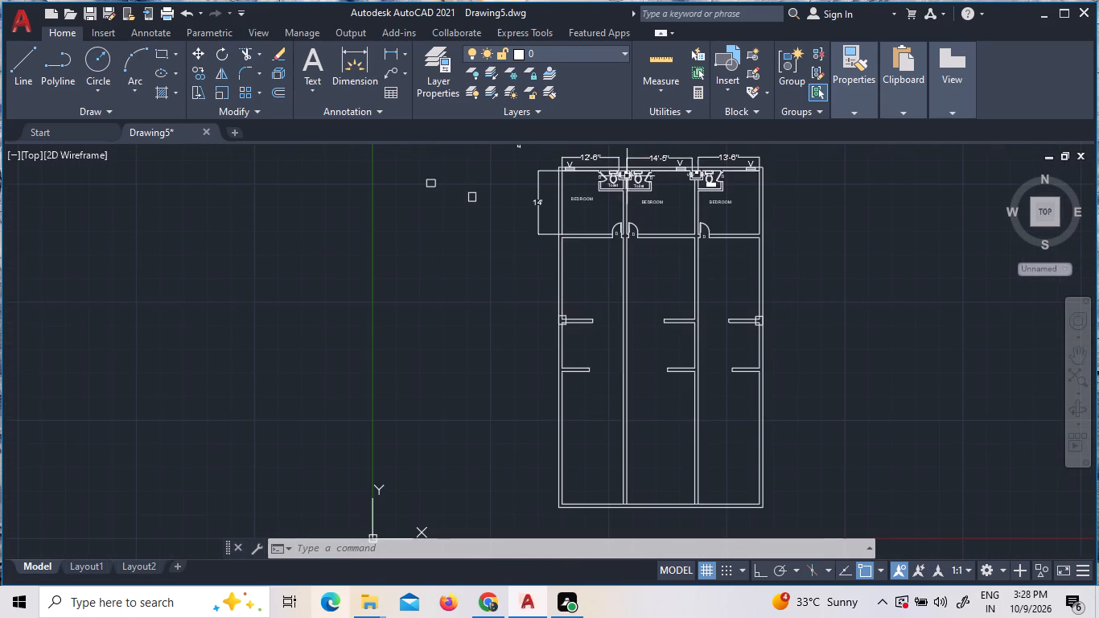
{"action": "scroll", "coordinate": [624, 174], "scroll_direction": "up", "scroll_amount": 4}
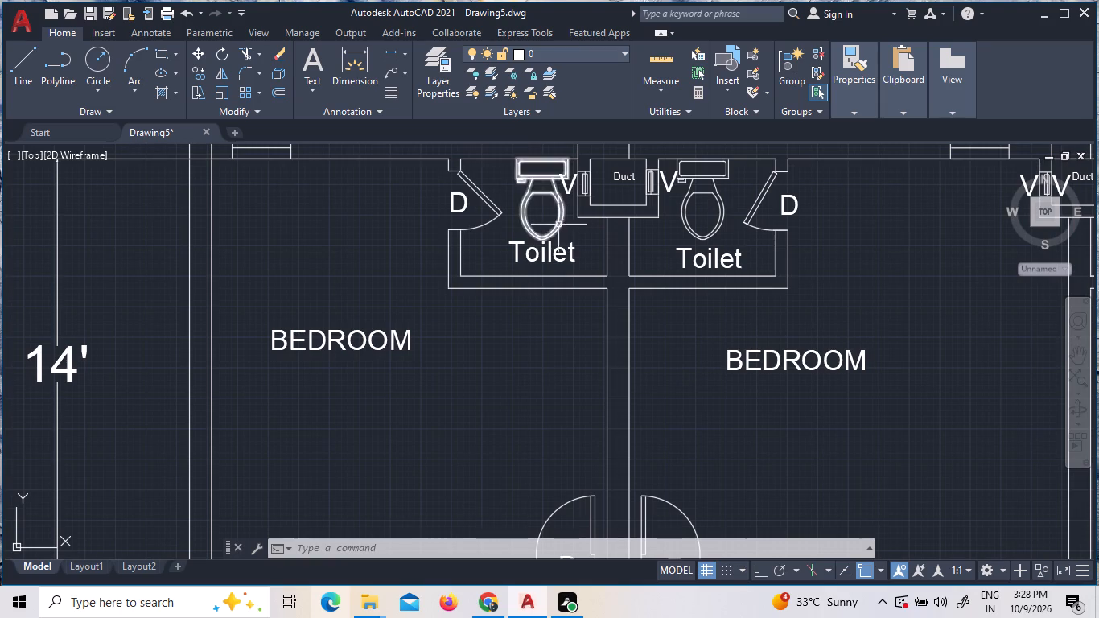
{"action": "left_click", "coordinate": [623, 179]}
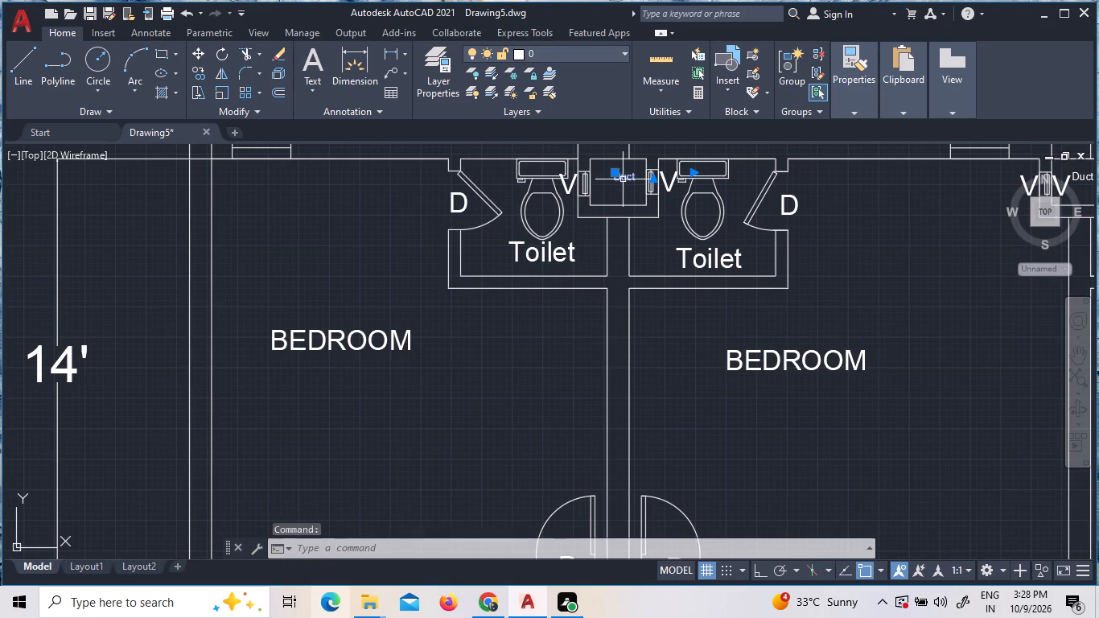
{"action": "right_click", "coordinate": [623, 179]}
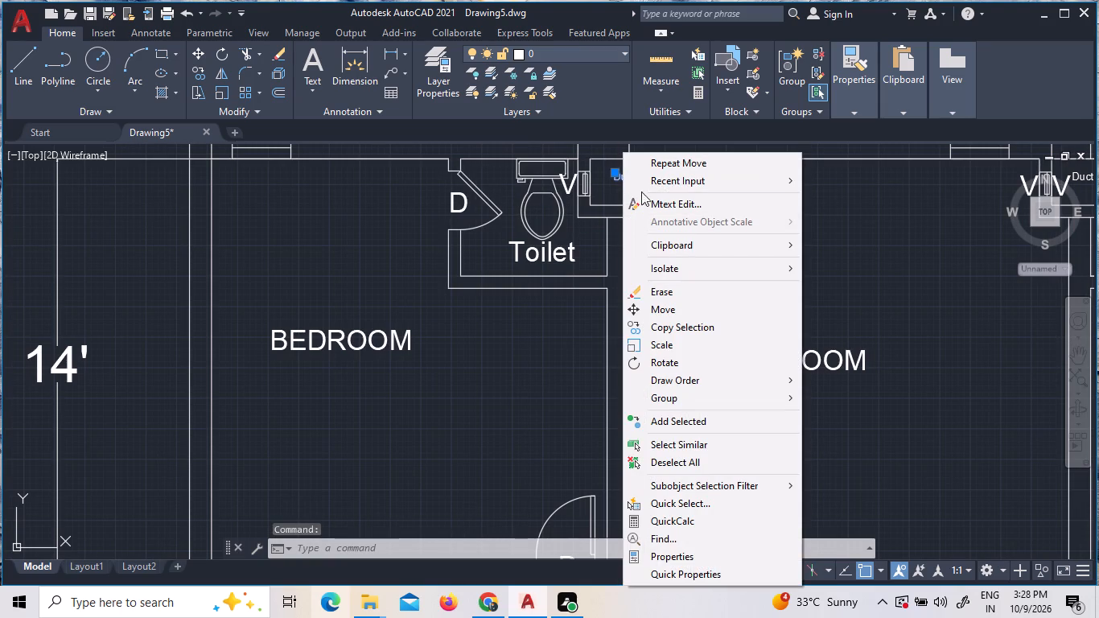
{"action": "left_click", "coordinate": [665, 333]}
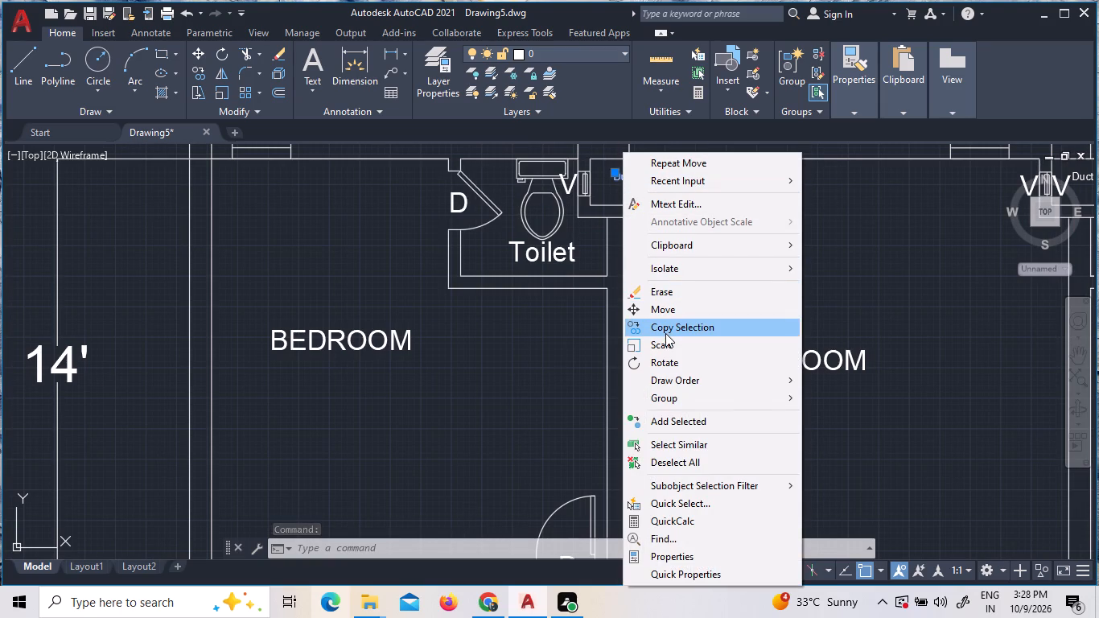
{"action": "left_click", "coordinate": [644, 249]}
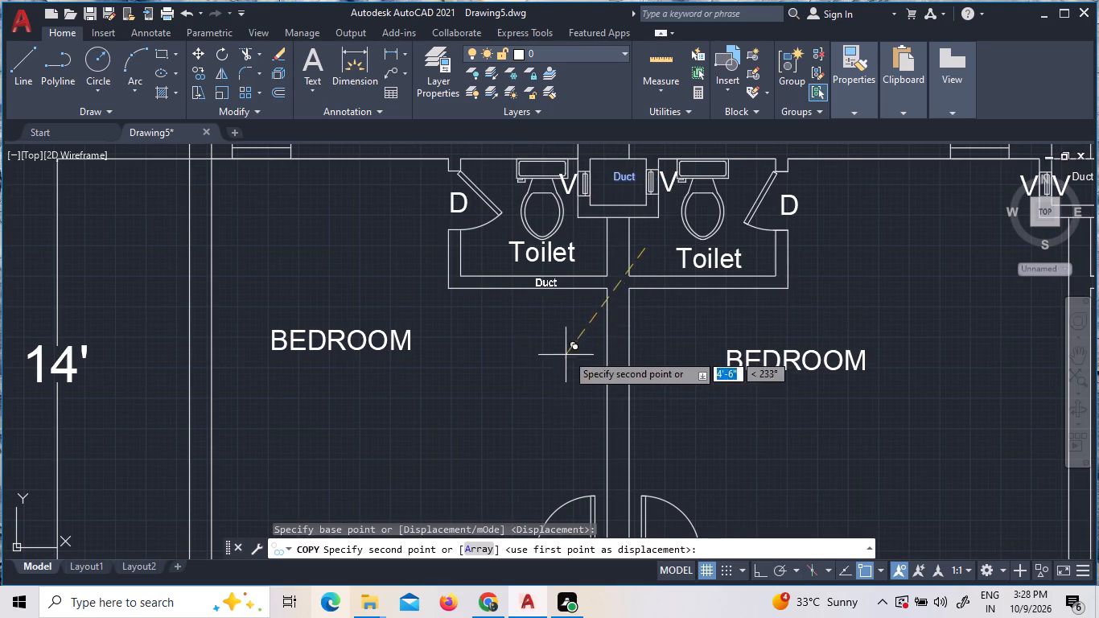
{"action": "scroll", "coordinate": [573, 340], "scroll_direction": "down", "scroll_amount": 4}
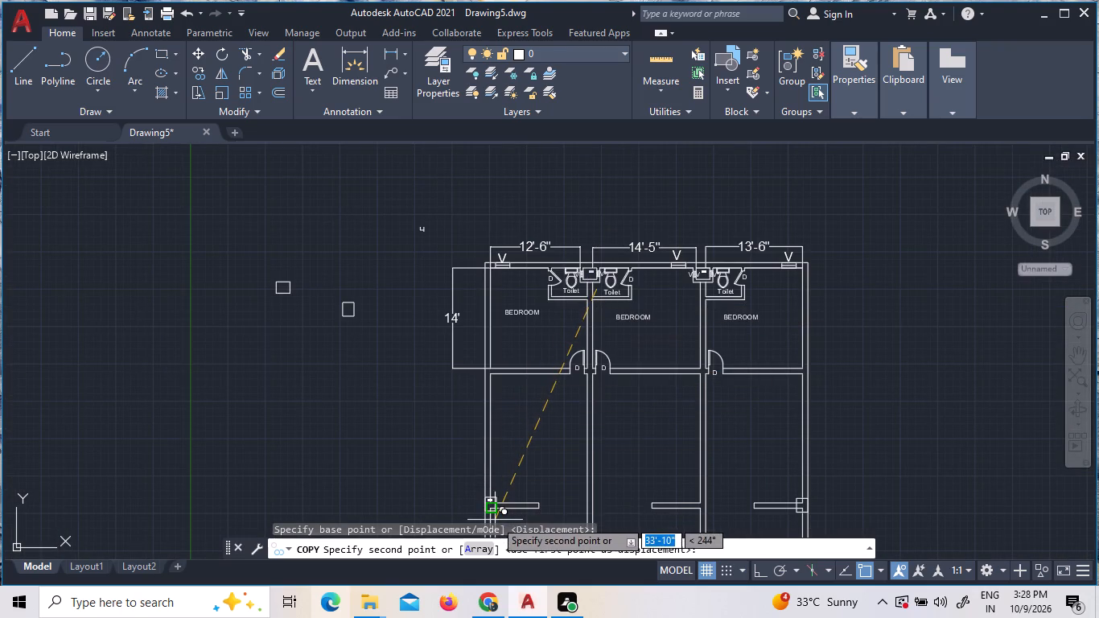
{"action": "scroll", "coordinate": [495, 520], "scroll_direction": "up", "scroll_amount": 5}
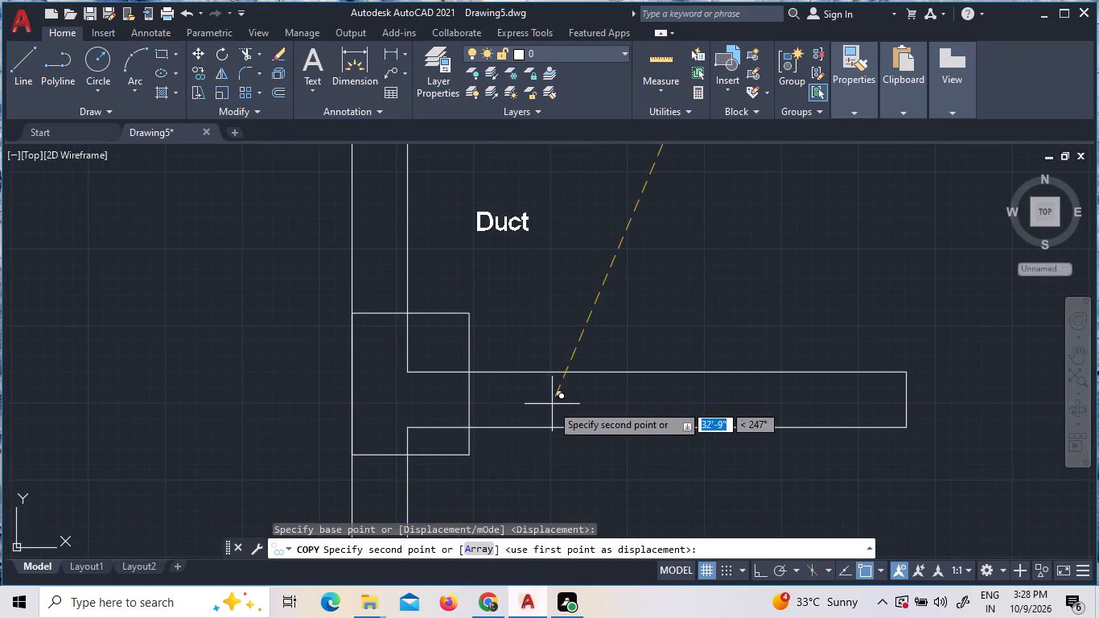
{"action": "scroll", "coordinate": [521, 464], "scroll_direction": "down", "scroll_amount": 2}
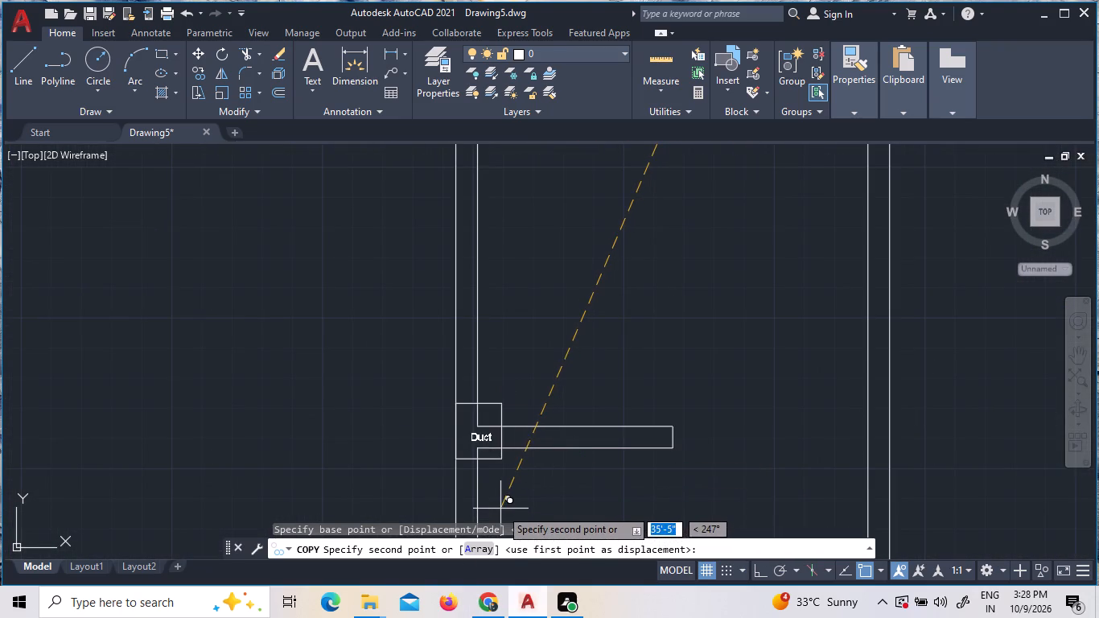
{"action": "scroll", "coordinate": [500, 514], "scroll_direction": "up", "scroll_amount": 2}
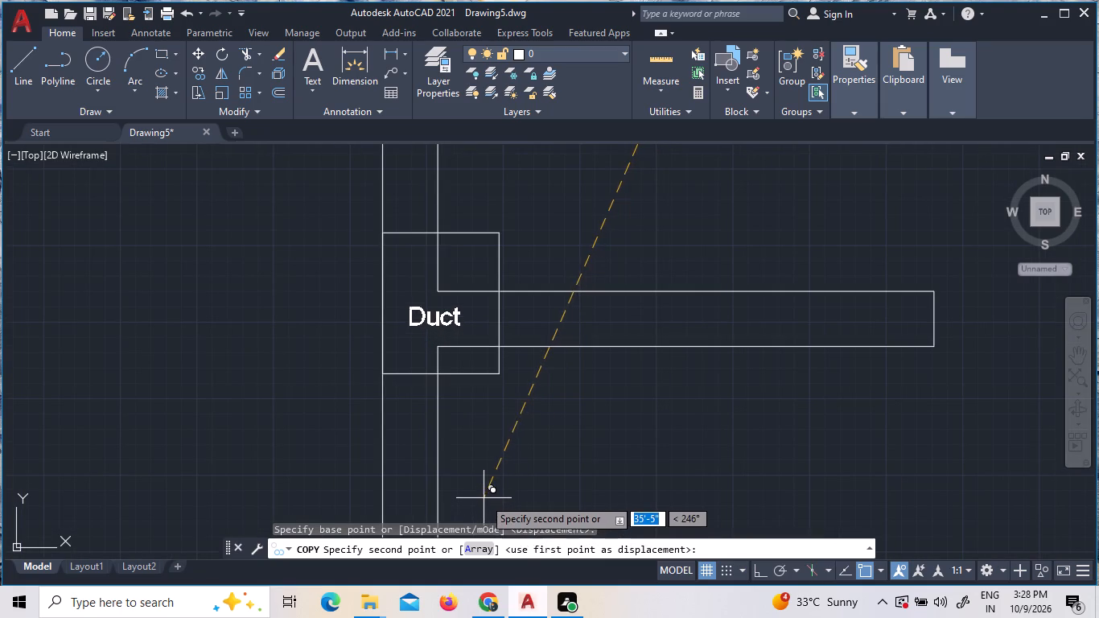
{"action": "left_click", "coordinate": [474, 489]}
Place another copy of the "Duct" label inside the third unit's duct outline on the outer wall.
{"action": "scroll", "coordinate": [502, 480], "scroll_direction": "down", "scroll_amount": 1}
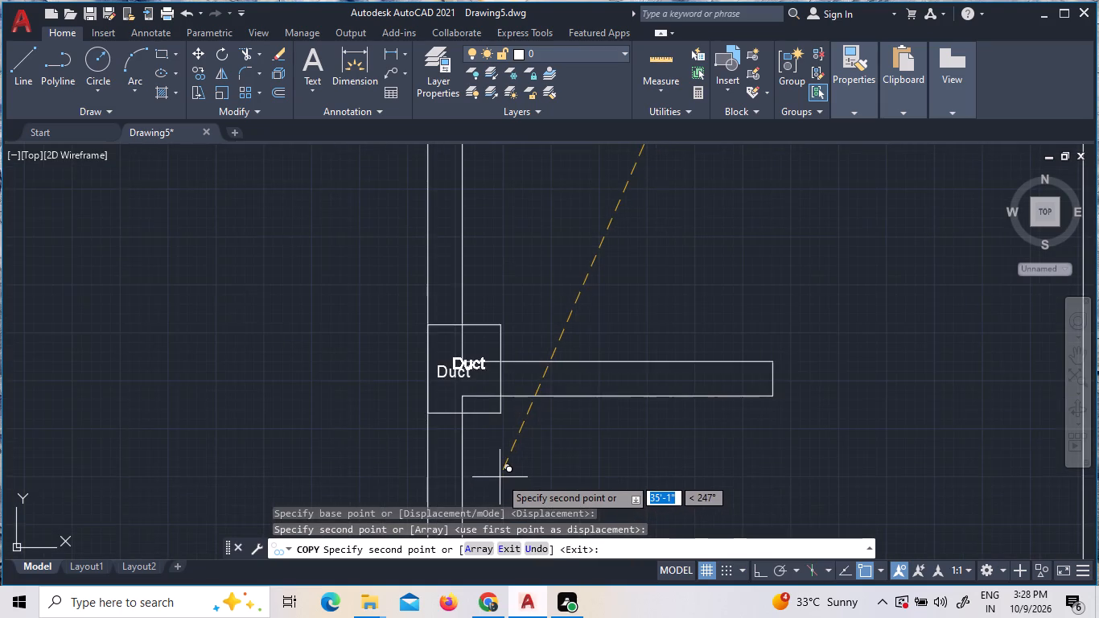
{"action": "scroll", "coordinate": [499, 477], "scroll_direction": "down", "scroll_amount": 3}
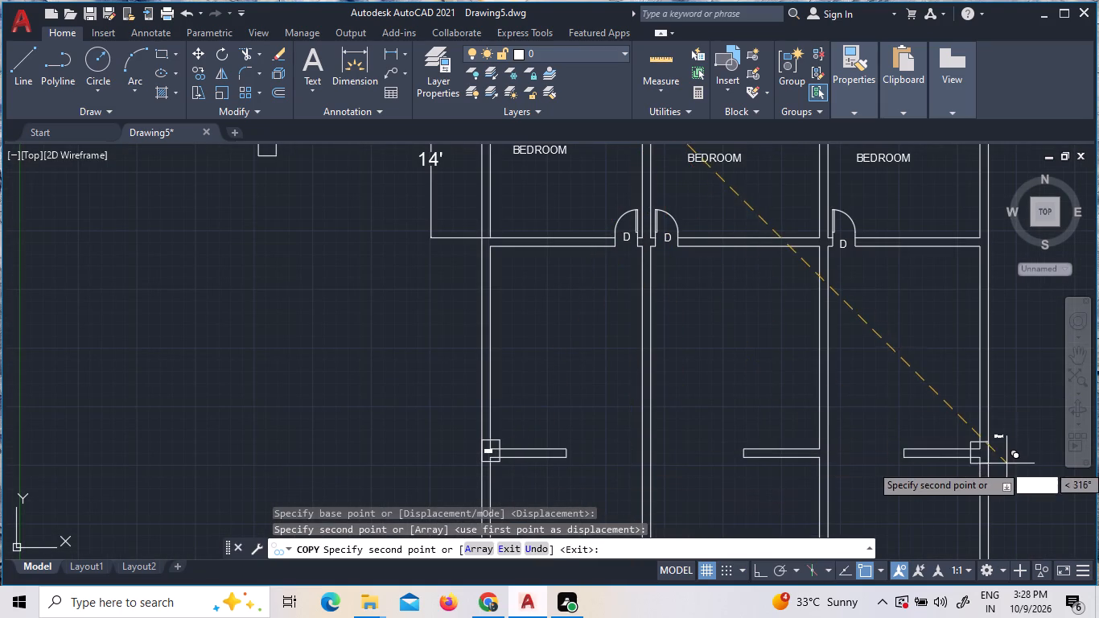
{"action": "scroll", "coordinate": [995, 472], "scroll_direction": "up", "scroll_amount": 6}
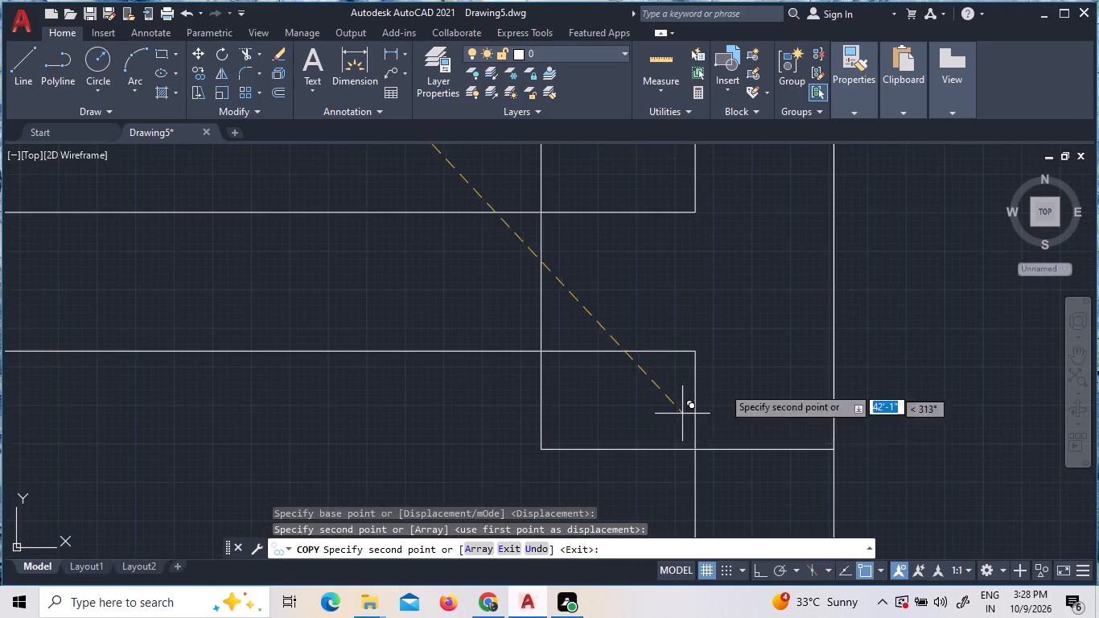
{"action": "scroll", "coordinate": [759, 442], "scroll_direction": "down", "scroll_amount": 2}
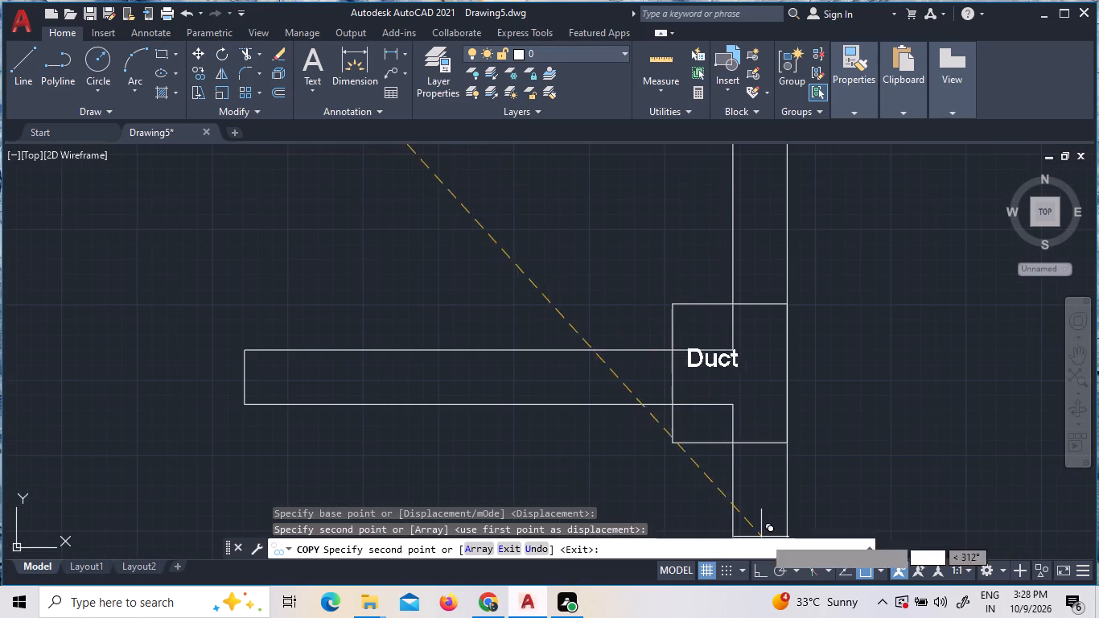
{"action": "scroll", "coordinate": [823, 498], "scroll_direction": "down", "scroll_amount": 1}
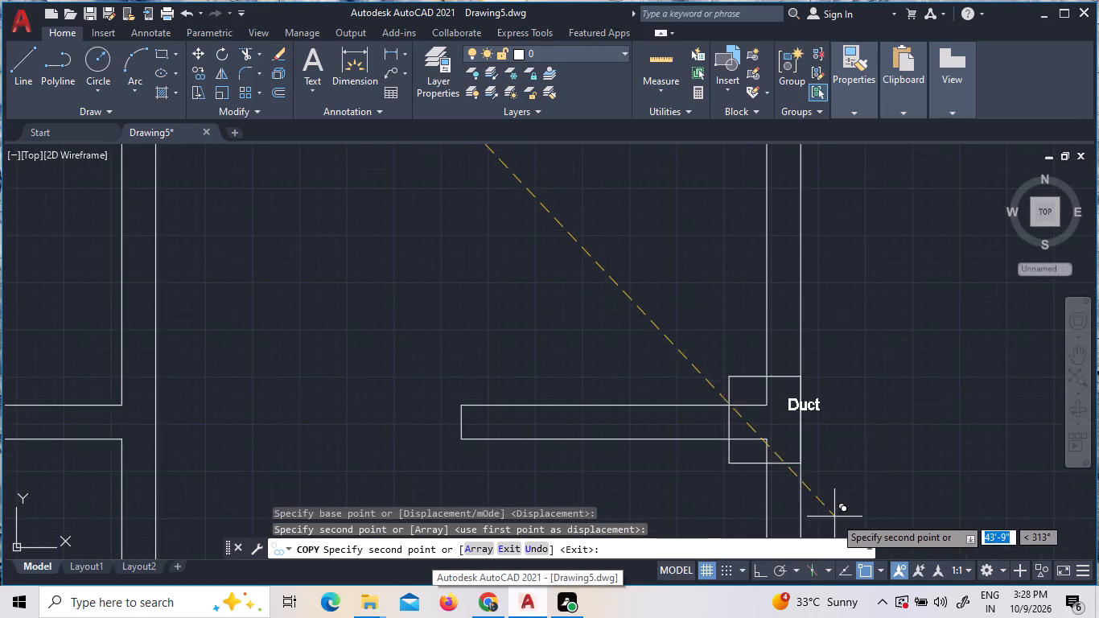
{"action": "left_click", "coordinate": [811, 535]}
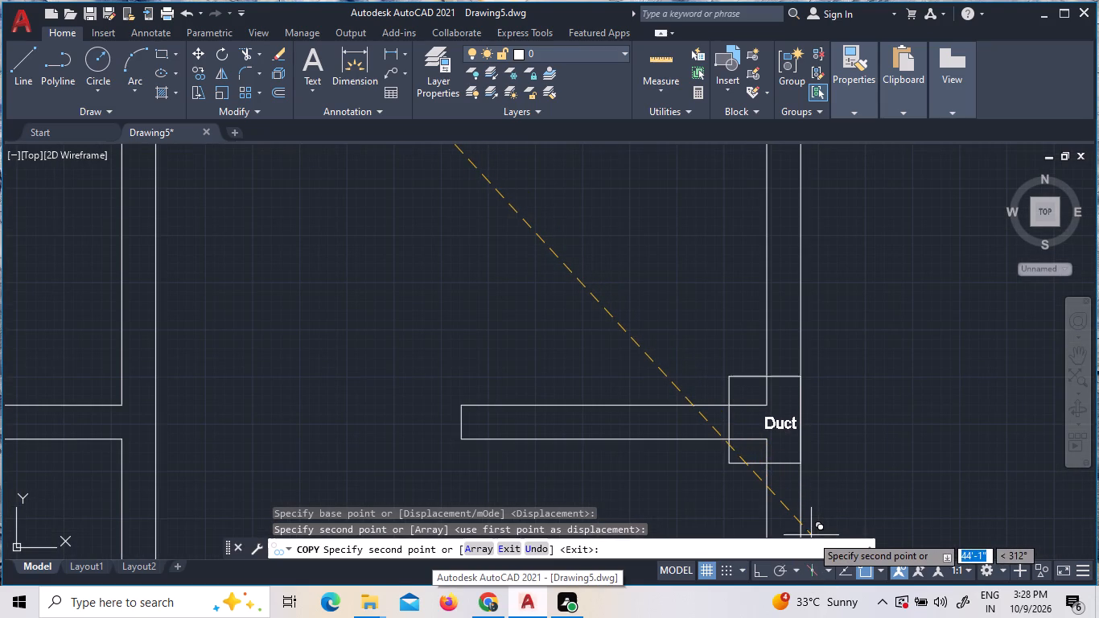
Place one more "Duct" label copy on the wall between the second and third units, just above the lower short wall, and end copying.
{"action": "left_click", "coordinate": [155, 537]}
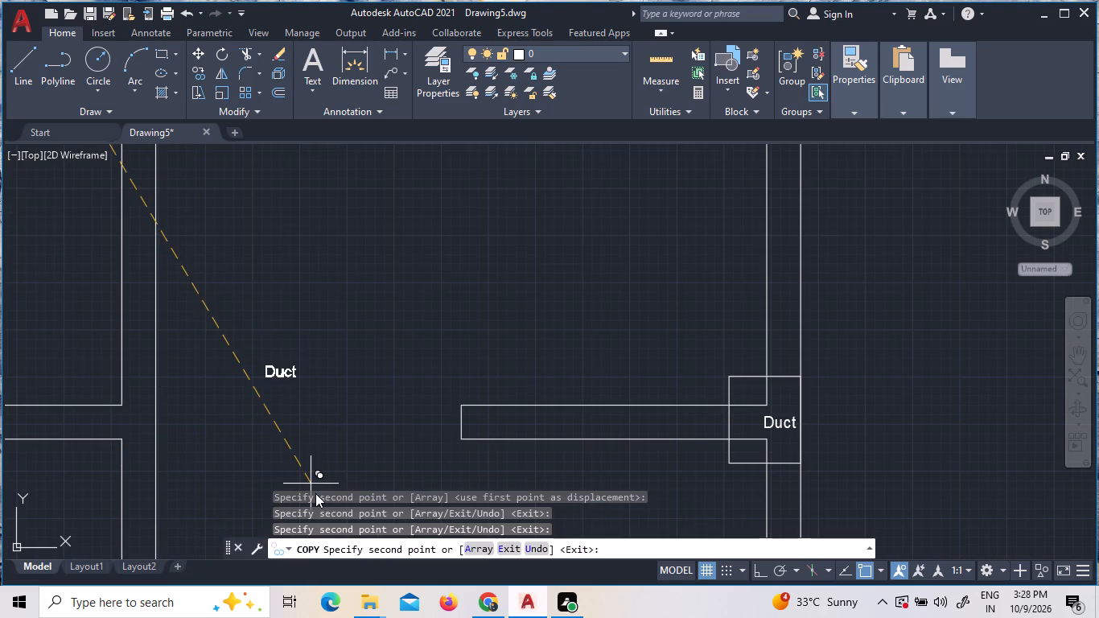
{"action": "key", "text": "Escape"}
{"action": "scroll", "coordinate": [343, 472], "scroll_direction": "down", "scroll_amount": 3}
{"action": "scroll", "coordinate": [351, 357], "scroll_direction": "down", "scroll_amount": 2}
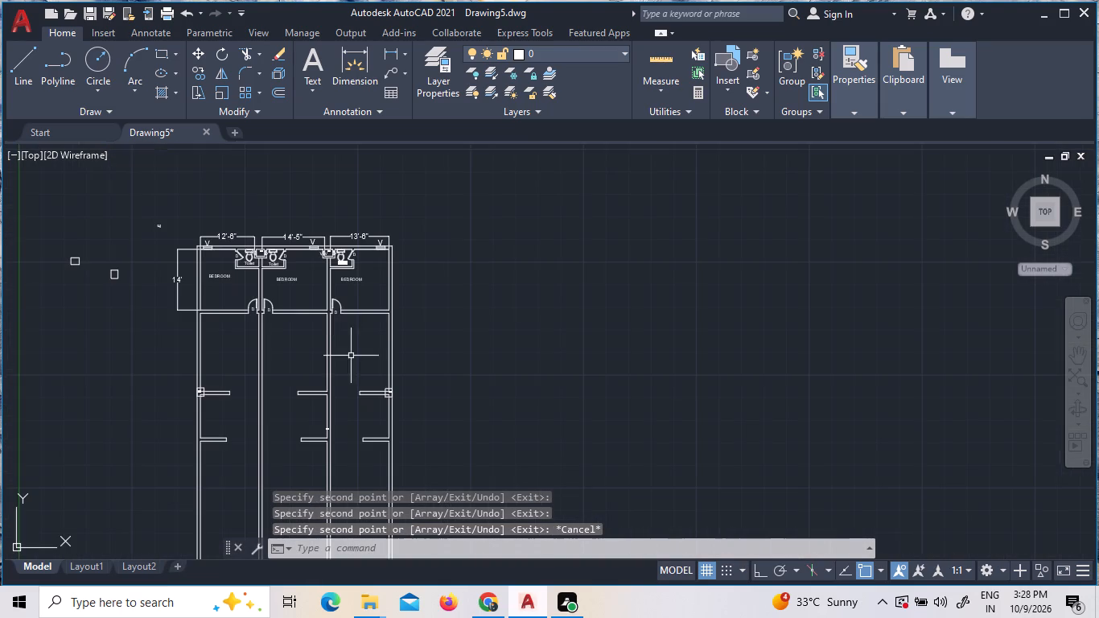
{"action": "scroll", "coordinate": [328, 435], "scroll_direction": "up", "scroll_amount": 7}
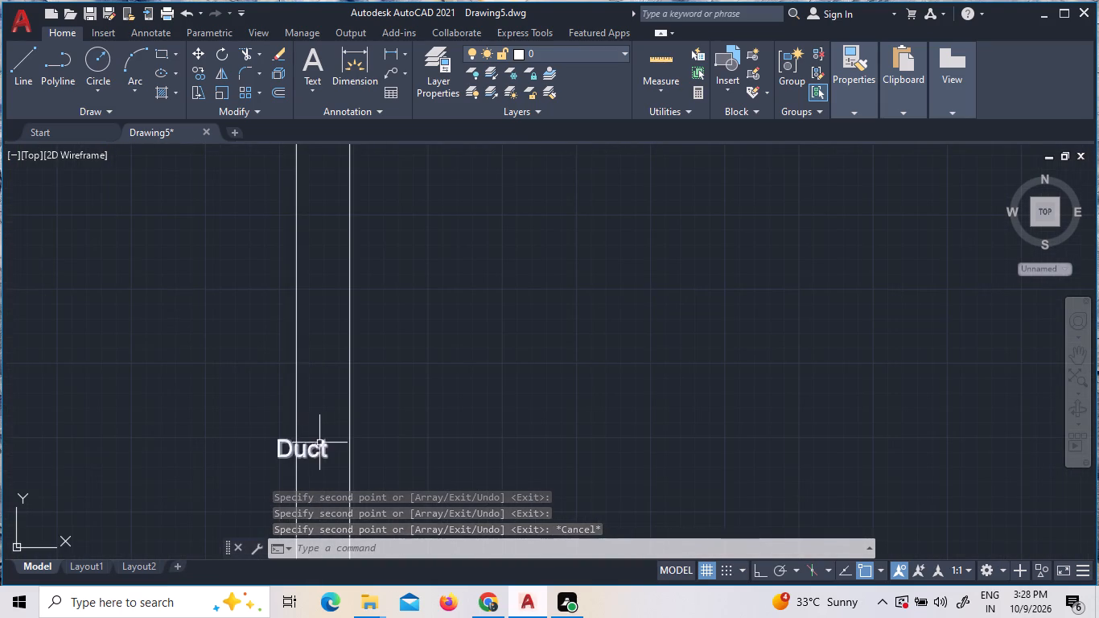
Delete the "Duct" label copy on the wall between the second and third units, just above the lower short wall.
{"action": "left_click", "coordinate": [319, 443]}
{"action": "key", "text": "Delete"}
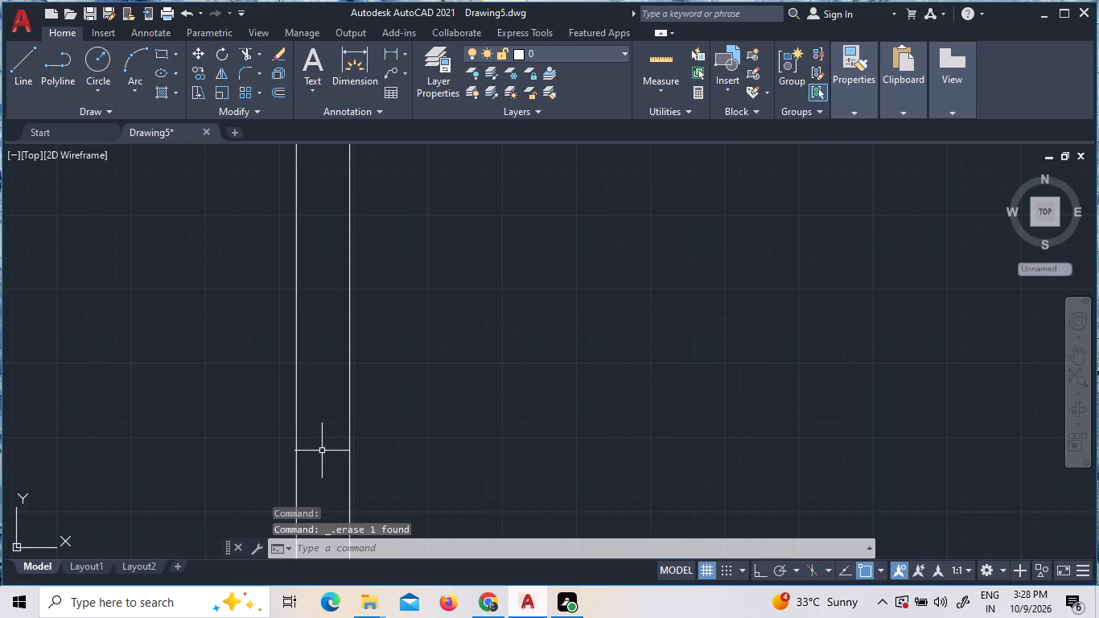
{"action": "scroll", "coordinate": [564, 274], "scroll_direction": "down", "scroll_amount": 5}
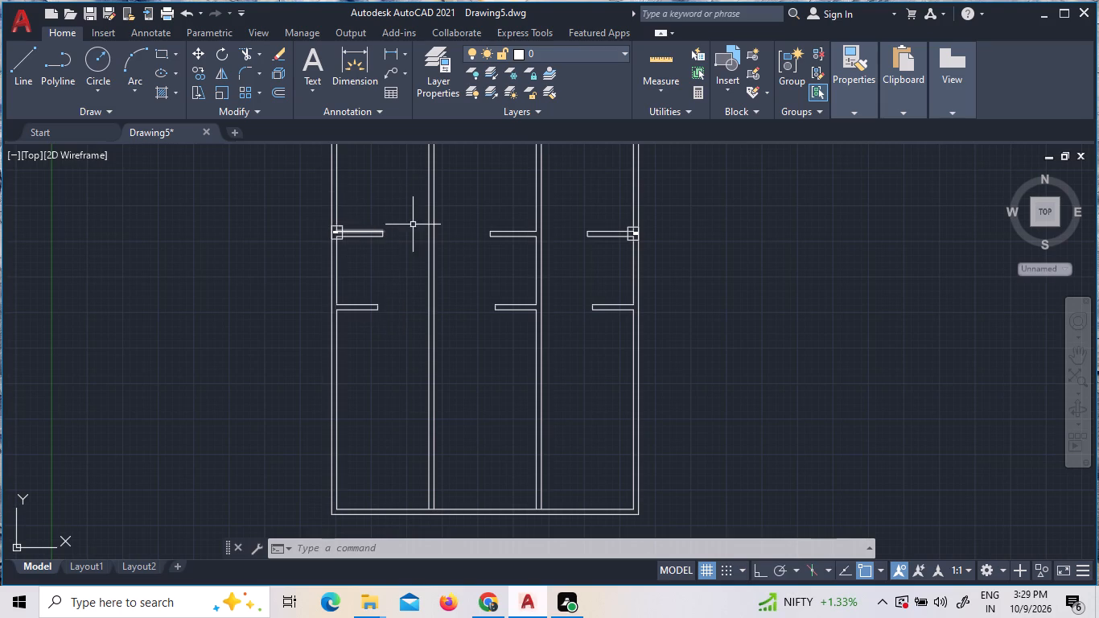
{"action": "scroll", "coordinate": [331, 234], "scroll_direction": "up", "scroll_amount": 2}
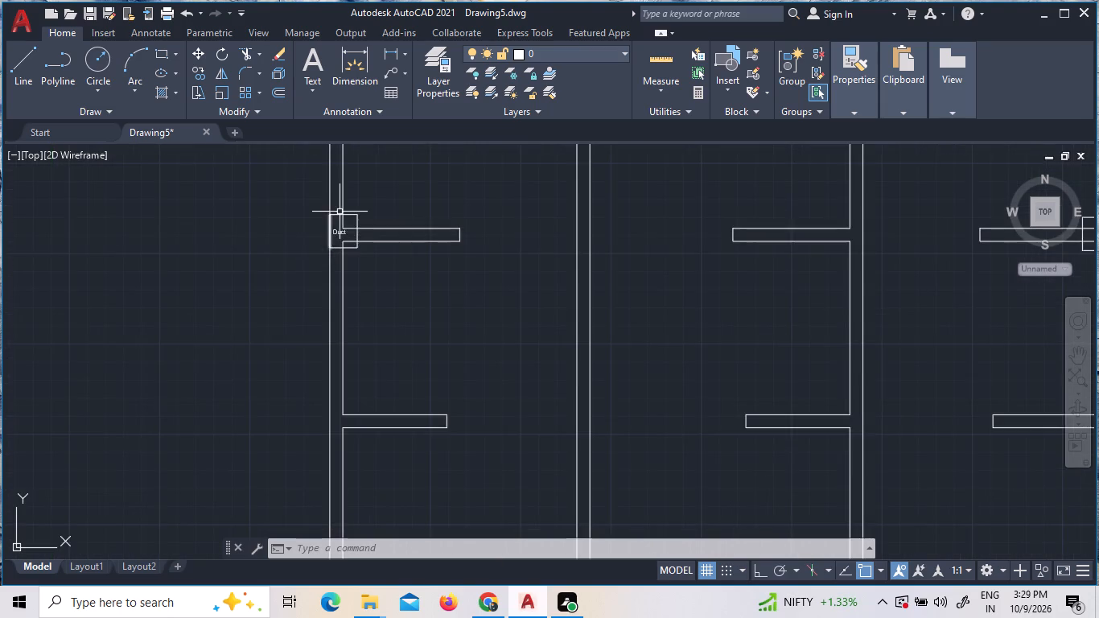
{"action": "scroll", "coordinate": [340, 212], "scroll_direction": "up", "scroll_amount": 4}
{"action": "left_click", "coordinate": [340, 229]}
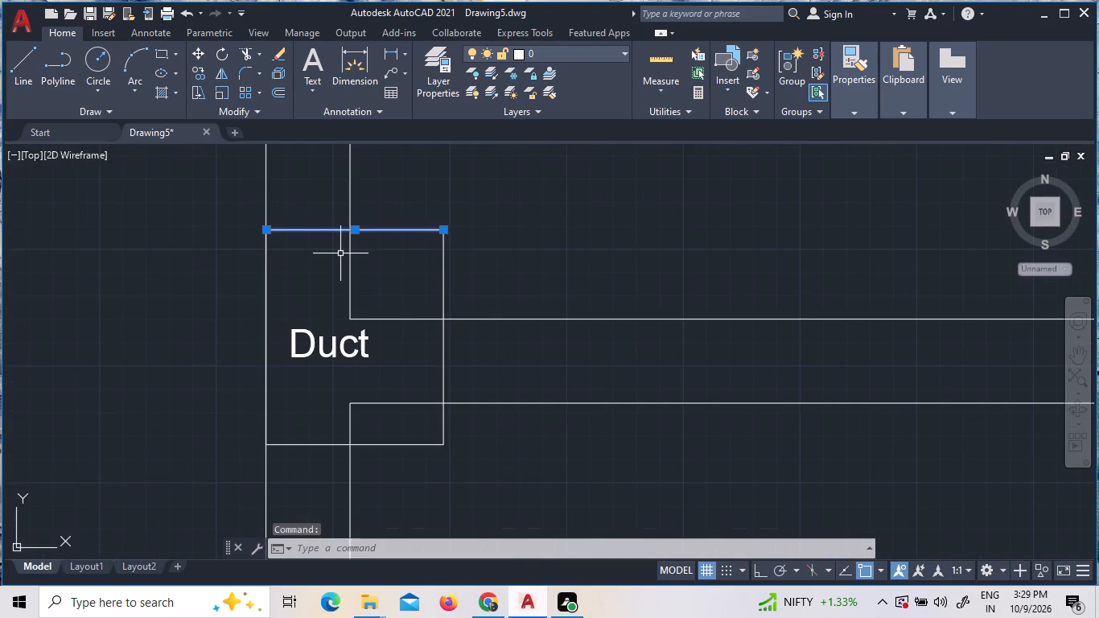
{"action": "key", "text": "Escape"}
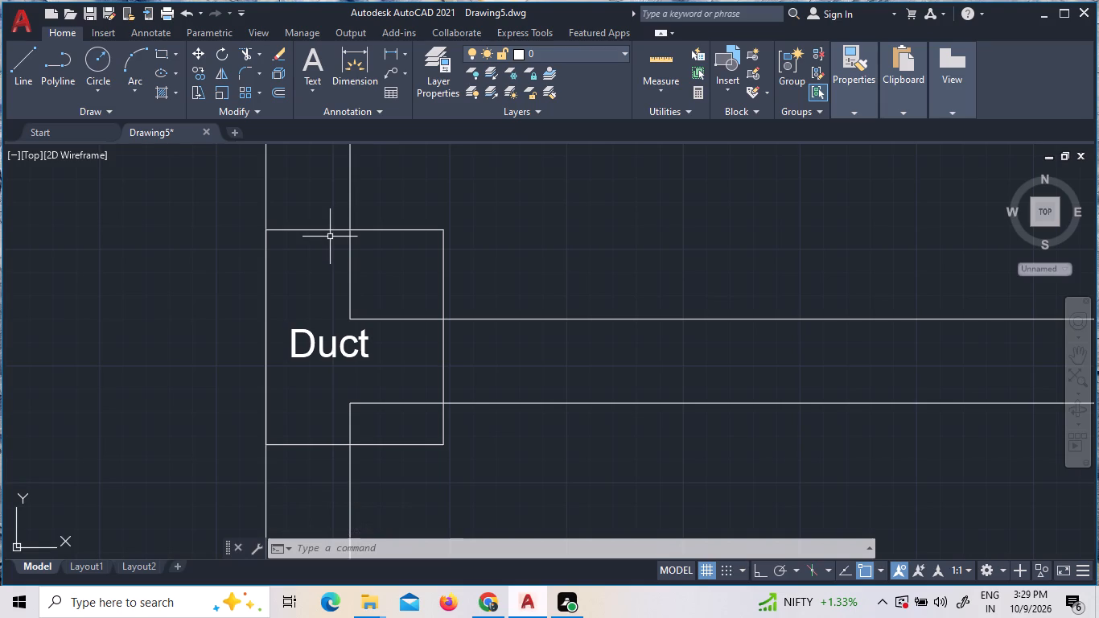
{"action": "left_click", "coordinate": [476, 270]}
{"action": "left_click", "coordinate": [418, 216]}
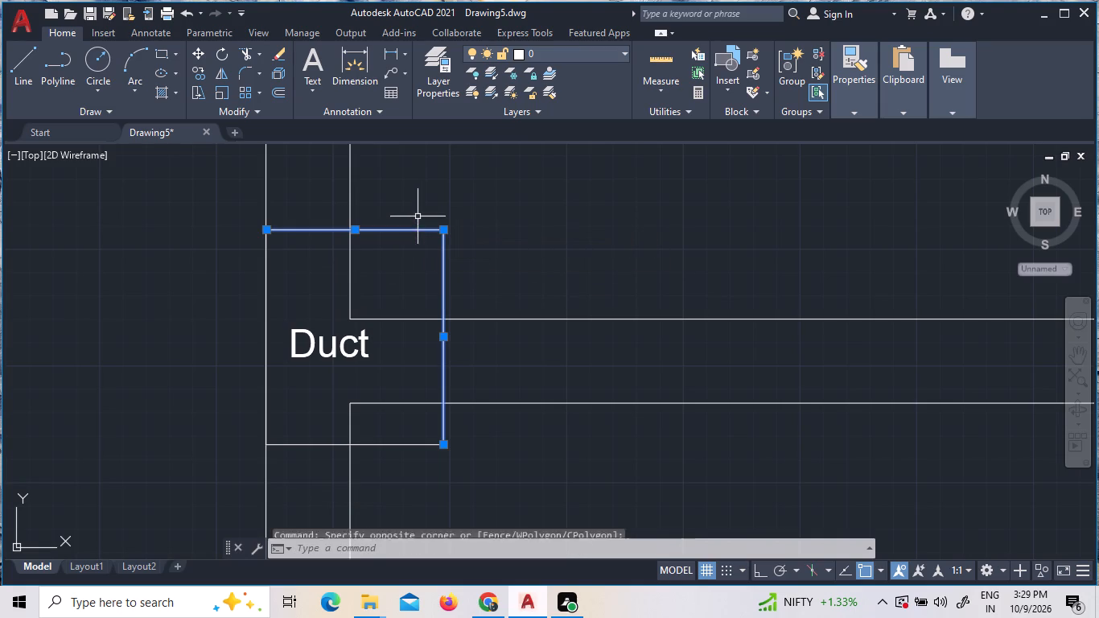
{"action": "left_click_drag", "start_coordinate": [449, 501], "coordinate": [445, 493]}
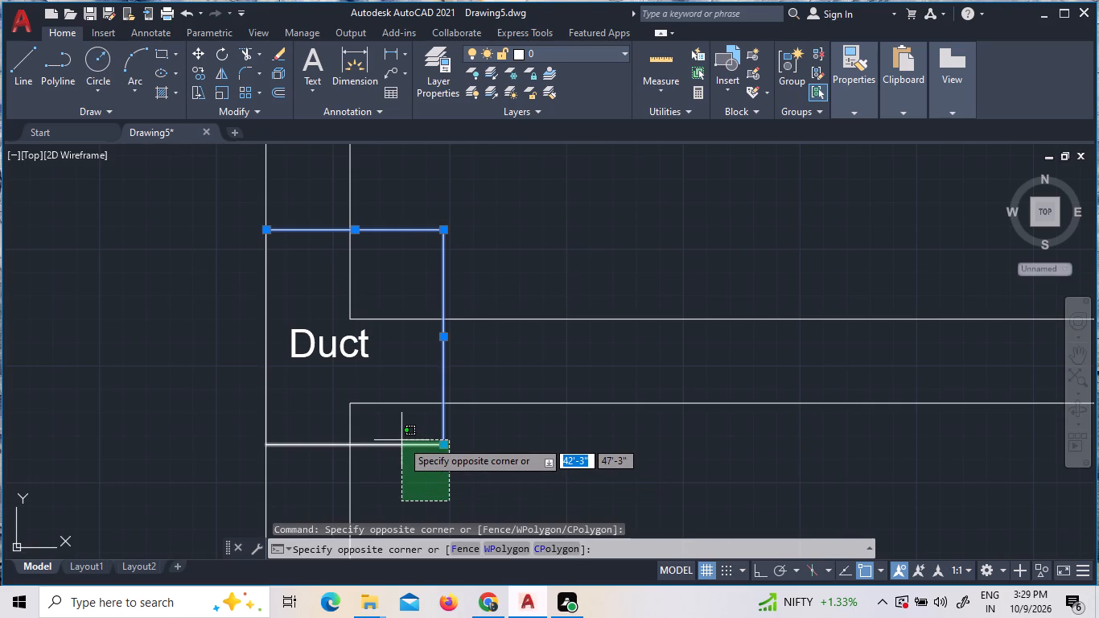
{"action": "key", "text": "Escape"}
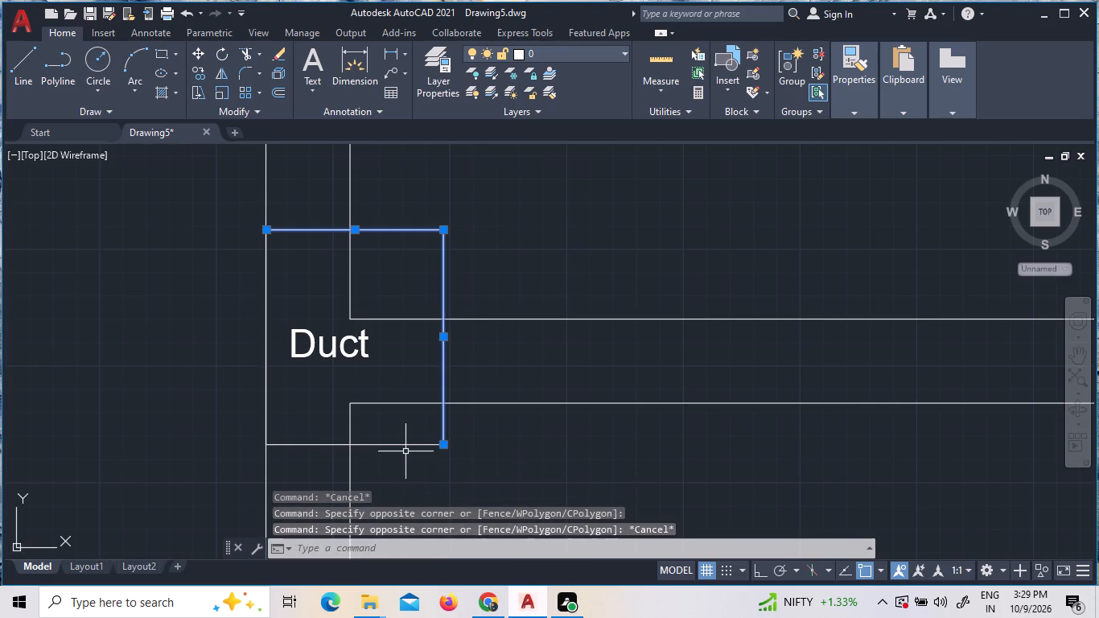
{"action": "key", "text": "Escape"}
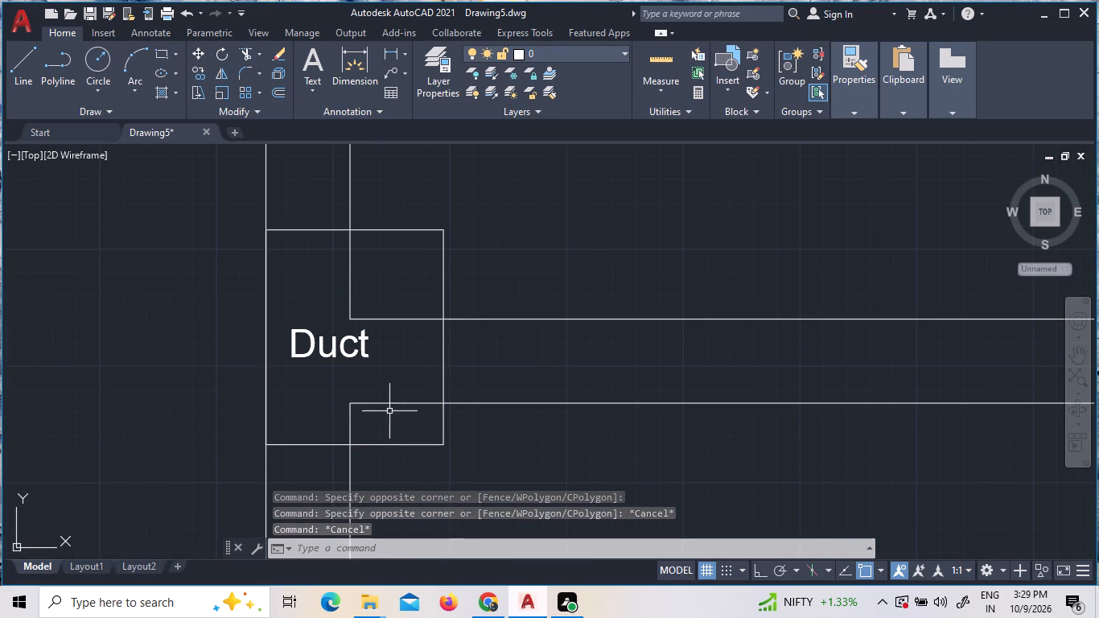
Copy the first unit's "BEDROOM" label into the room below, just above the upper short wall, and turn object snap off.
{"action": "scroll", "coordinate": [388, 407], "scroll_direction": "down", "scroll_amount": 3}
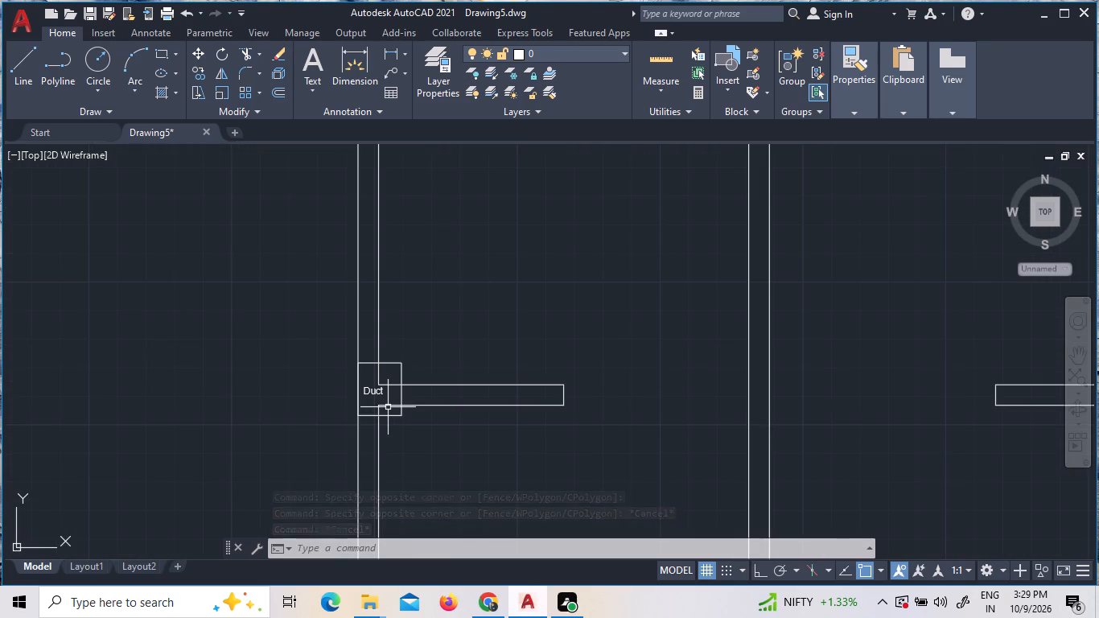
{"action": "scroll", "coordinate": [385, 406], "scroll_direction": "down", "scroll_amount": 3}
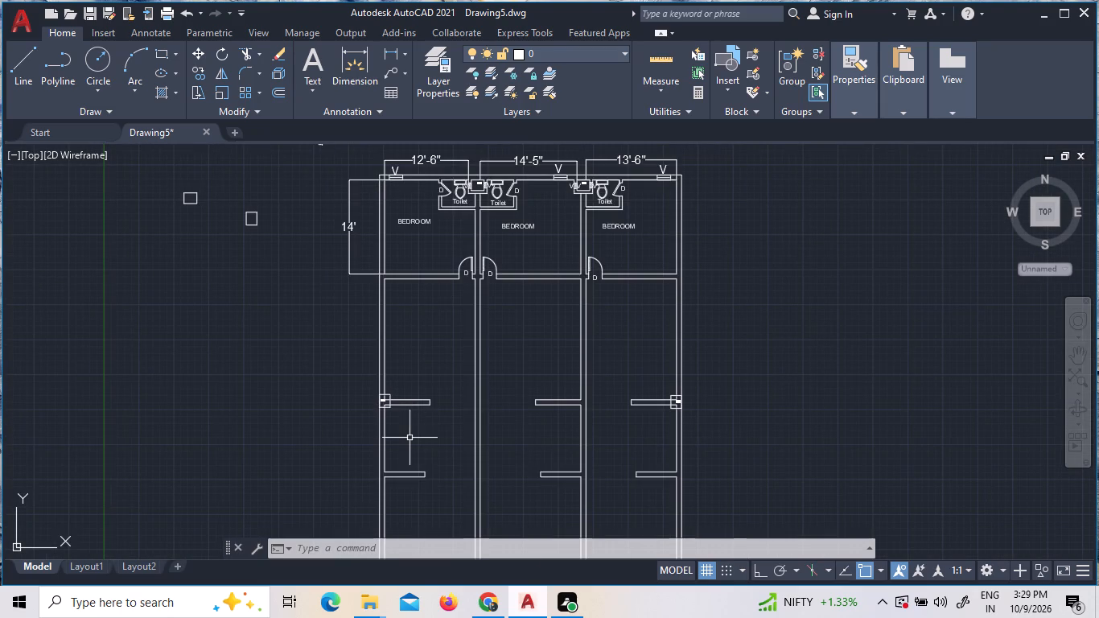
{"action": "left_click", "coordinate": [413, 221]}
{"action": "right_click", "coordinate": [413, 221]}
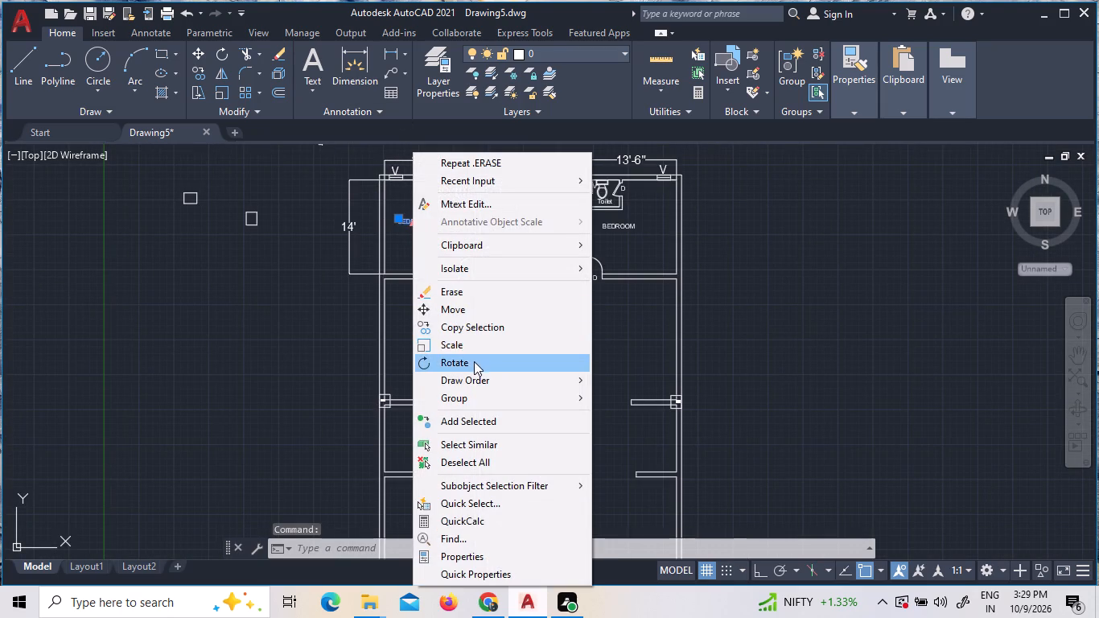
{"action": "left_click", "coordinate": [484, 335]}
{"action": "left_click", "coordinate": [478, 326]}
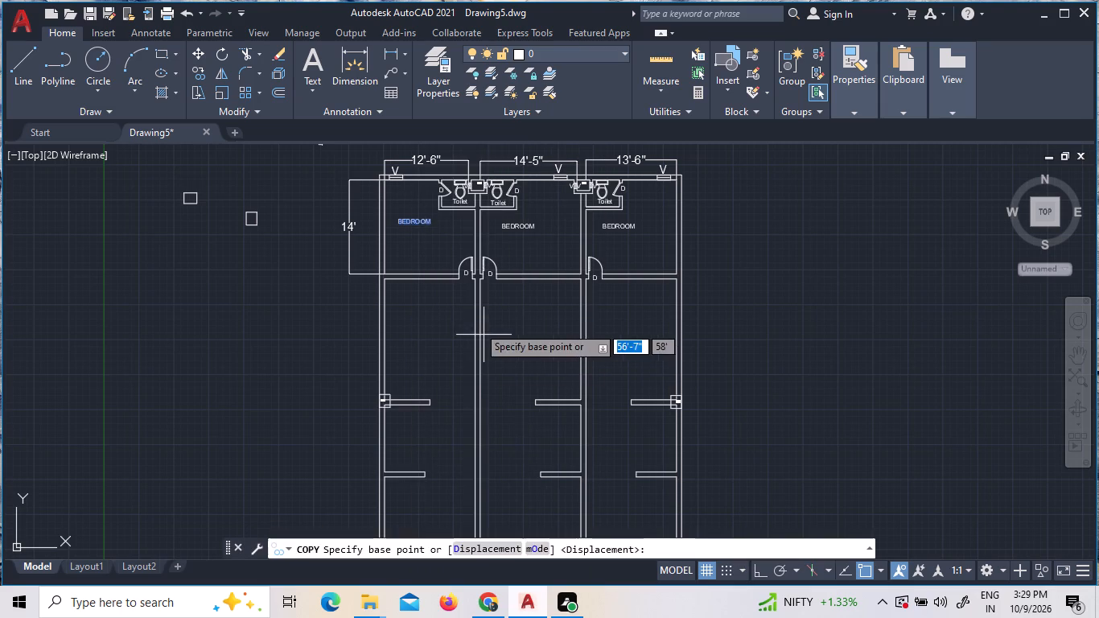
{"action": "left_click", "coordinate": [484, 440]}
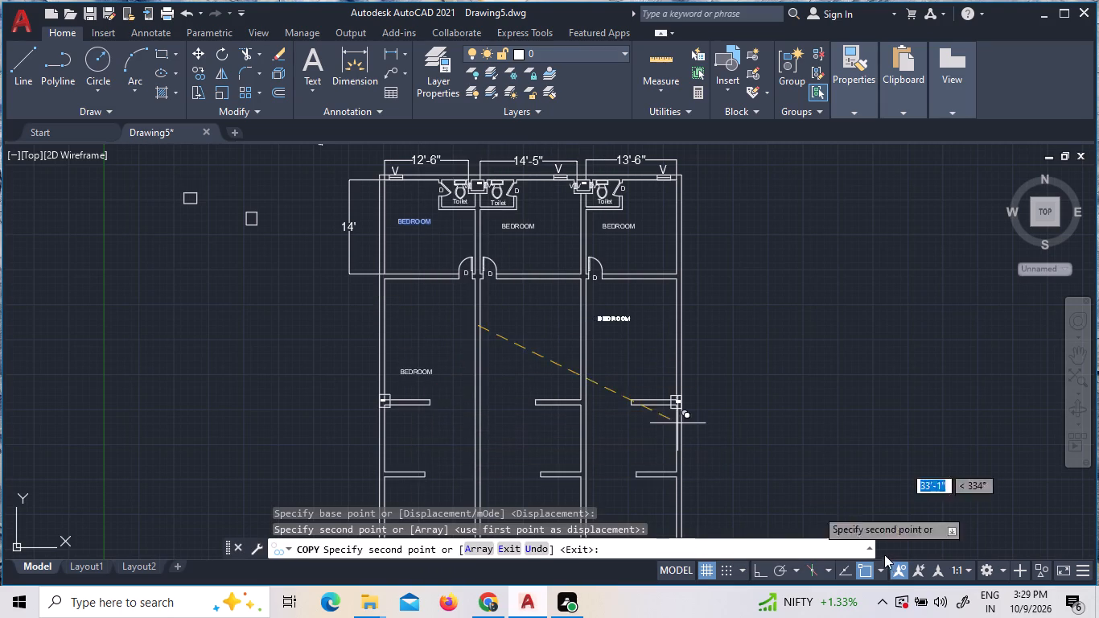
{"action": "left_click", "coordinate": [856, 569]}
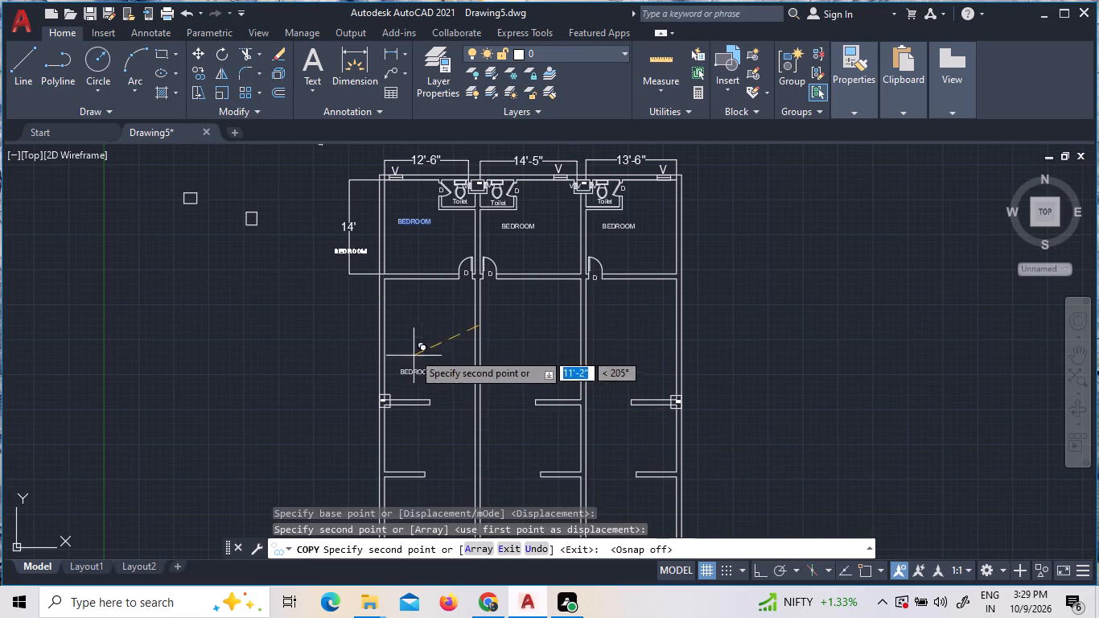
{"action": "key", "text": "Escape"}
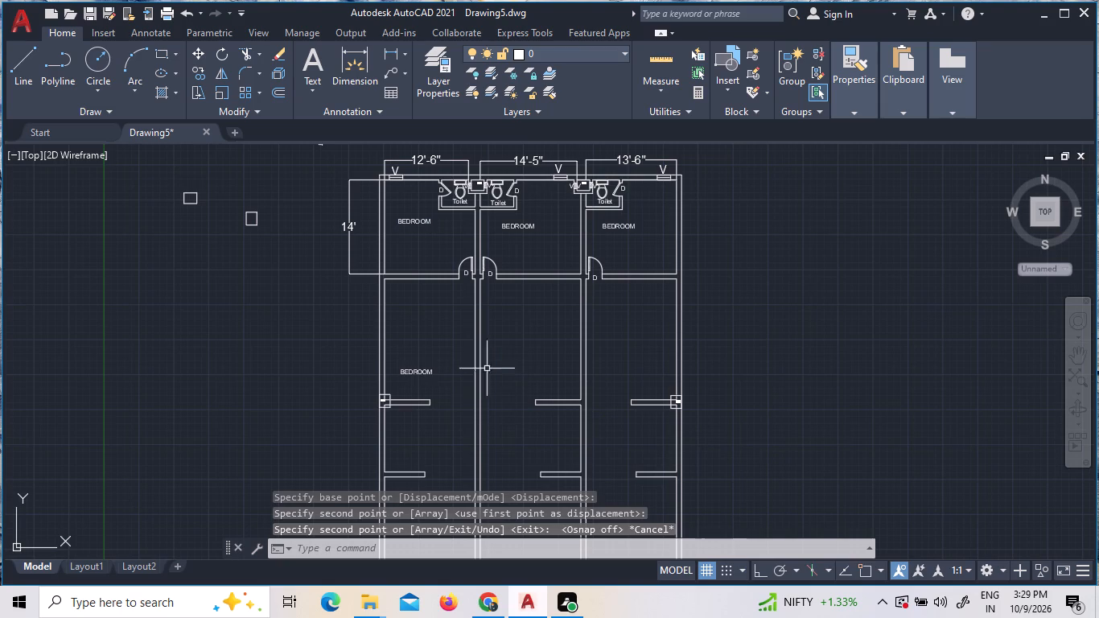
Change the text of the copied "BEDROOM" label above the first unit's upper short wall to "LIVING HALL".
{"action": "triple_click", "coordinate": [416, 371]}
{"action": "double_click", "coordinate": [416, 371]}
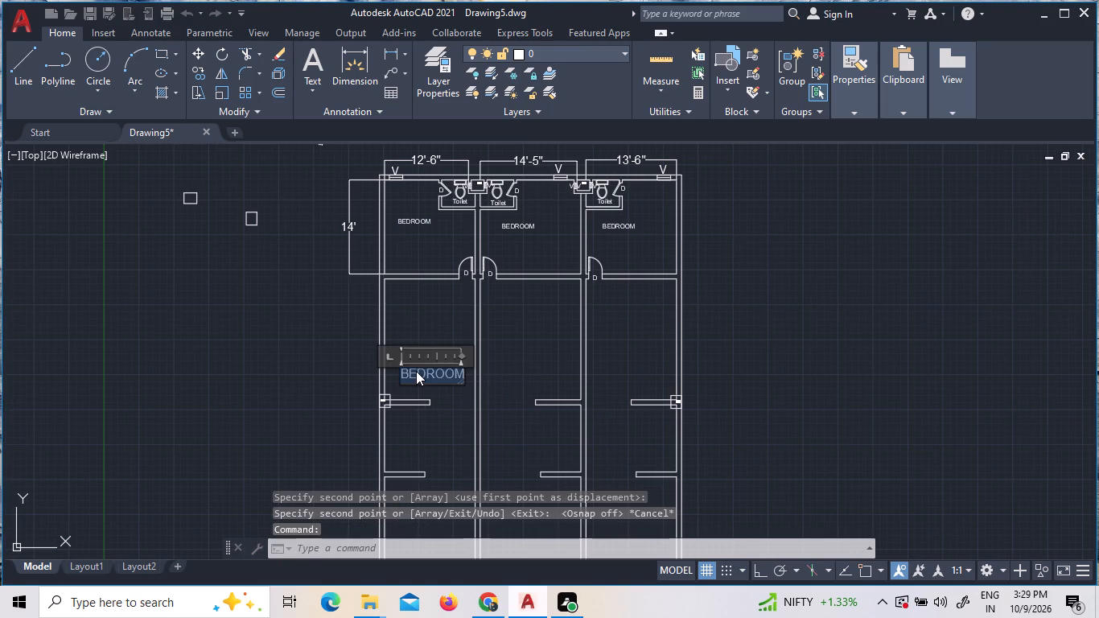
{"action": "type", "text": "LIV"}
{"action": "type", "text": "ING HAK"}
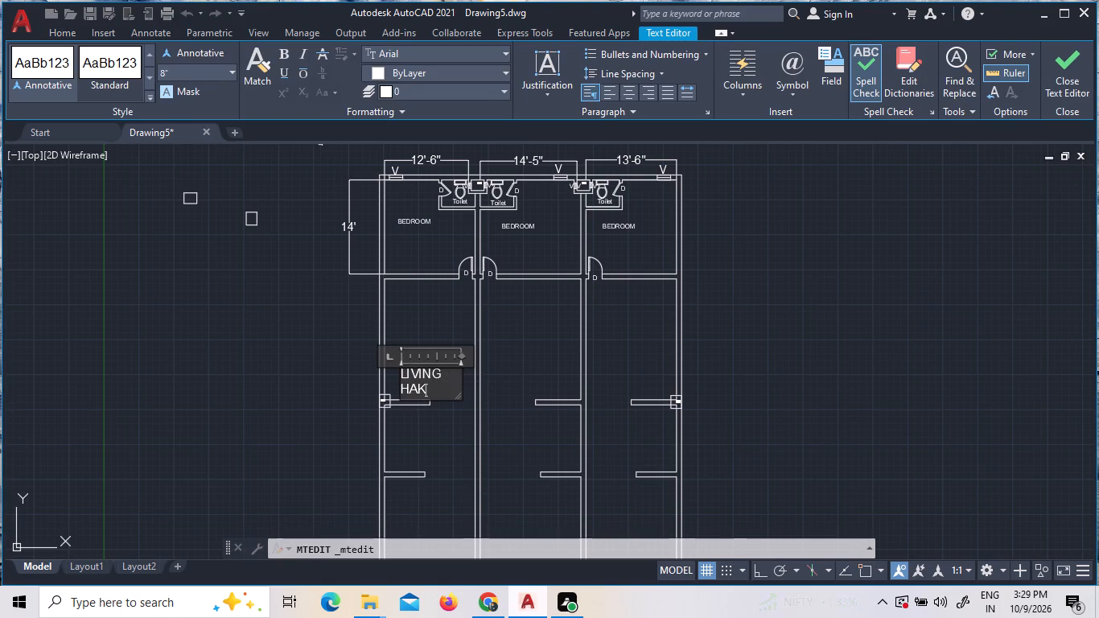
{"action": "key", "text": "BackSpace"}
{"action": "type", "text": "LL"}
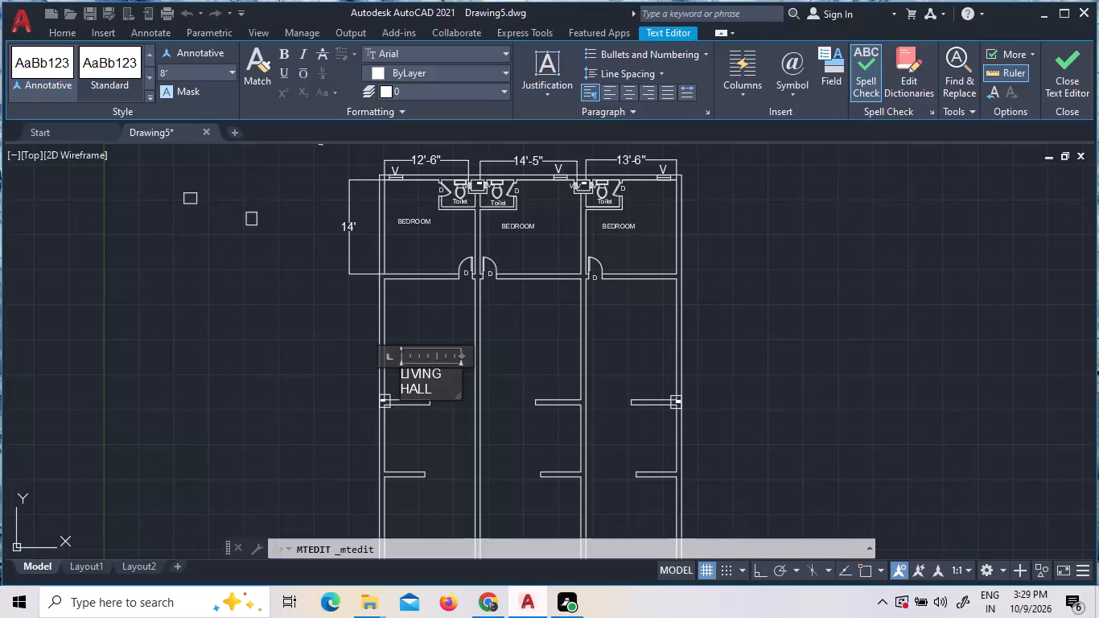
{"action": "left_click_drag", "start_coordinate": [431, 384], "coordinate": [424, 382]}
{"action": "left_click_drag", "start_coordinate": [424, 382], "coordinate": [400, 375]}
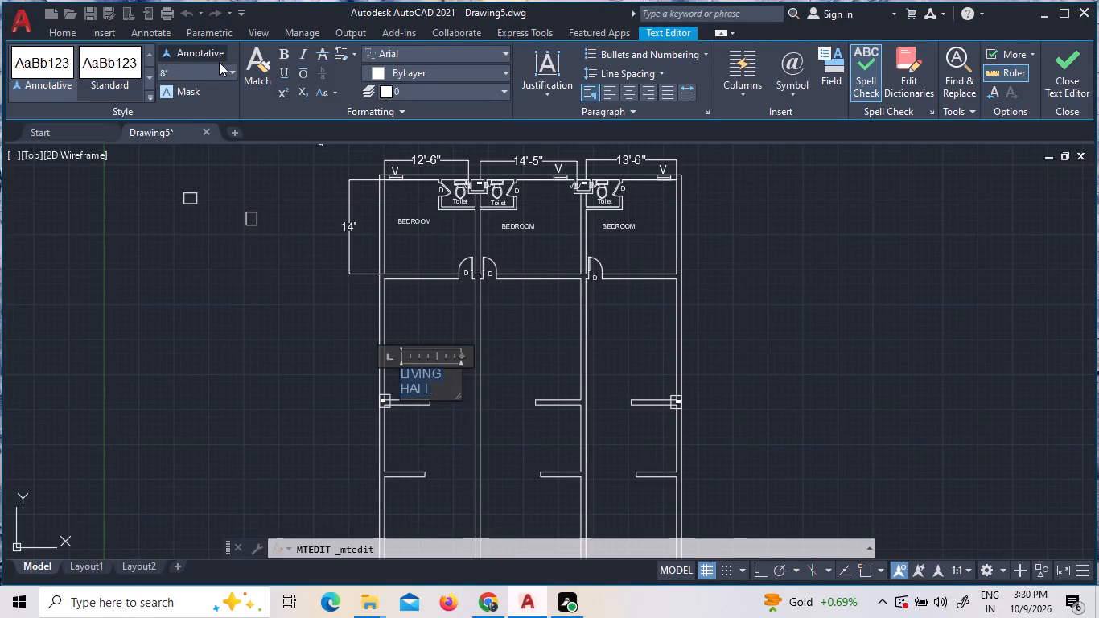
{"action": "left_click", "coordinate": [420, 326]}
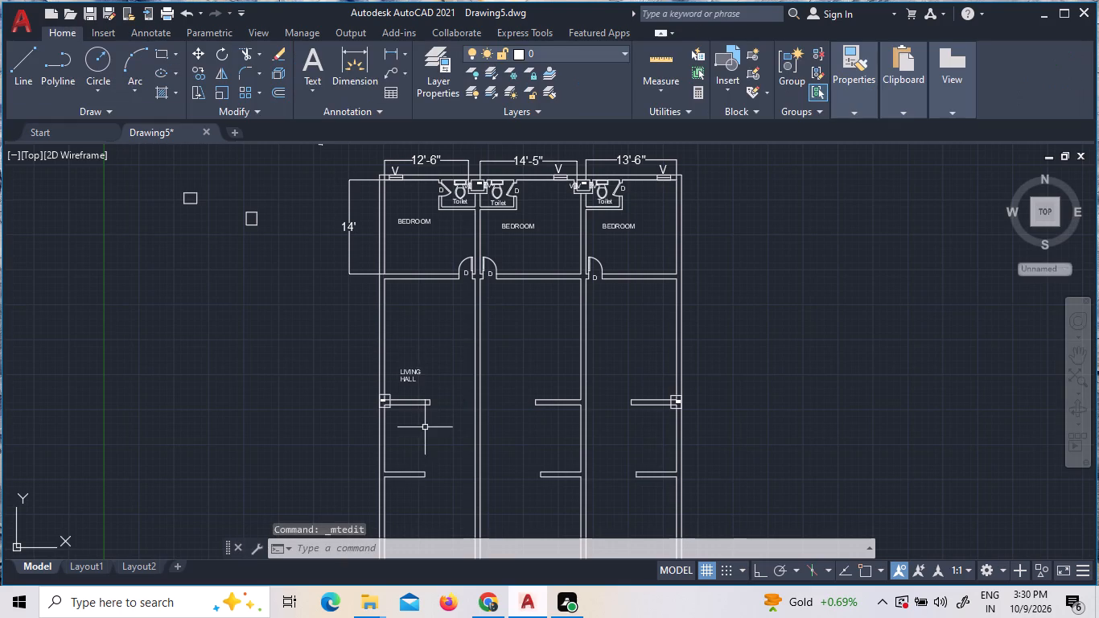
Move the "LIVING HALL" label up and slightly right, towards the middle of the first unit's room below the bedroom.
{"action": "left_click", "coordinate": [407, 373]}
{"action": "right_click", "coordinate": [407, 373]}
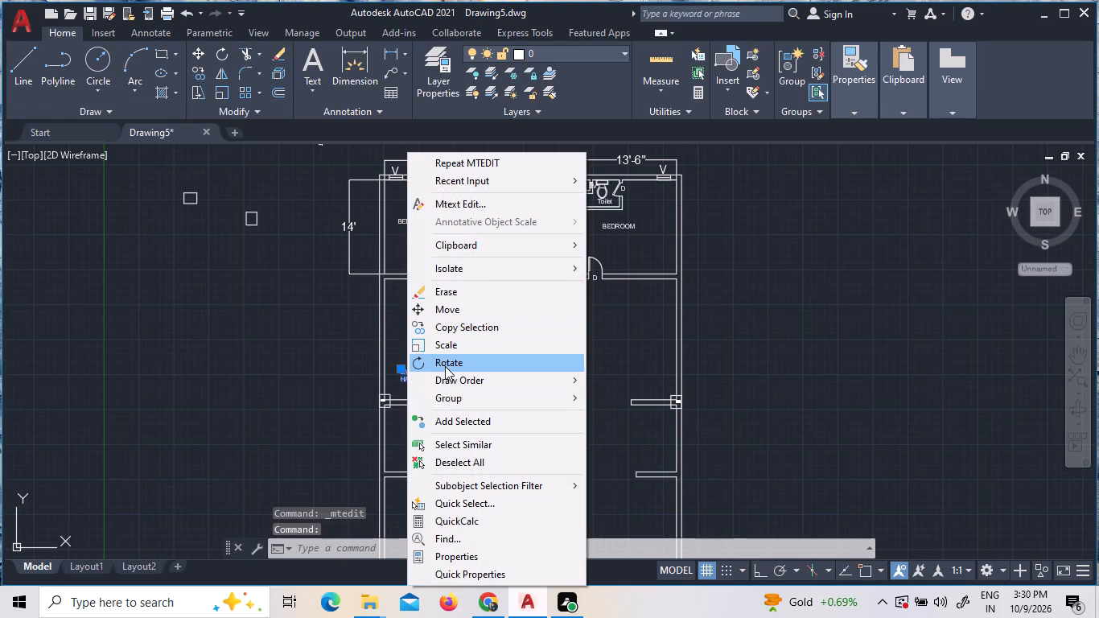
{"action": "left_click", "coordinate": [452, 310]}
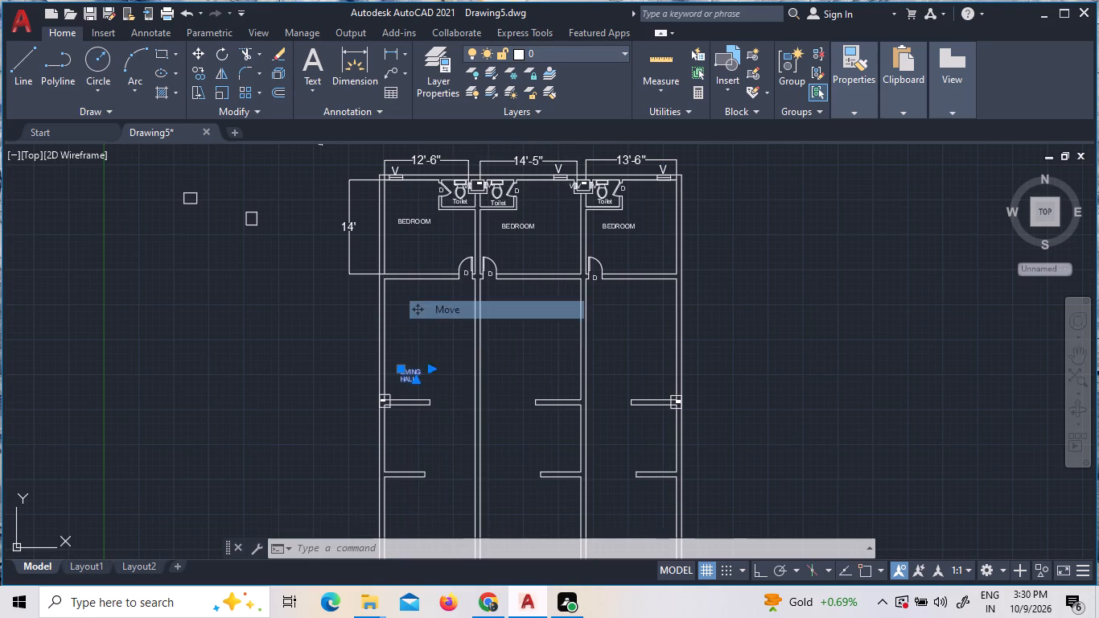
{"action": "left_click", "coordinate": [452, 310]}
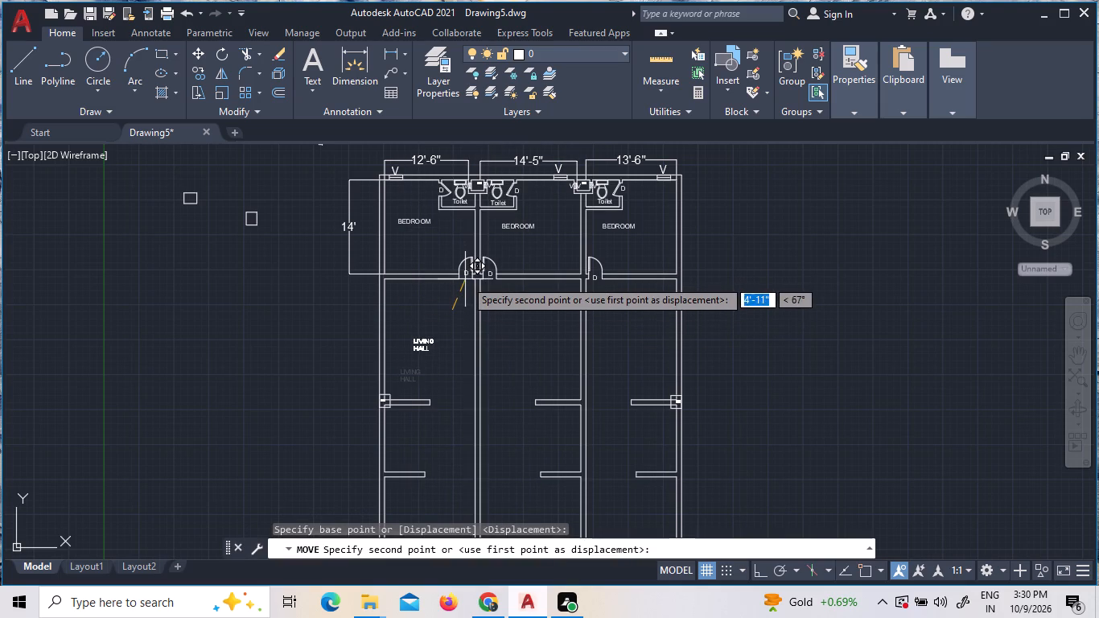
{"action": "left_click", "coordinate": [462, 274]}
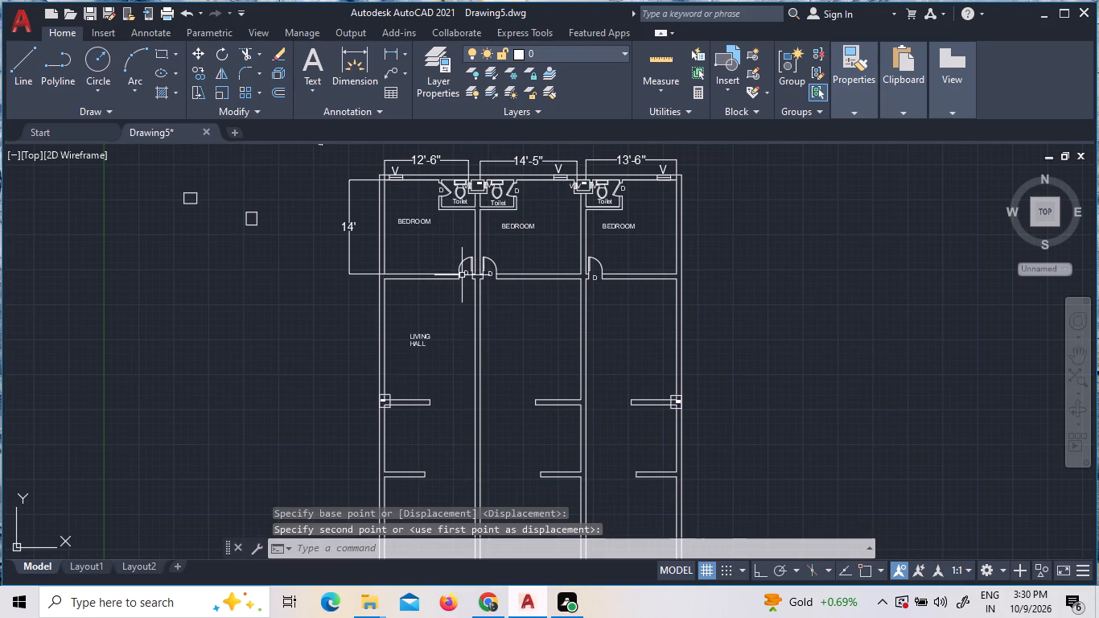
Copy the "LIVING HALL" label into the matching rooms of the second and third units.
{"action": "left_click", "coordinate": [428, 346]}
{"action": "left_click", "coordinate": [411, 334]}
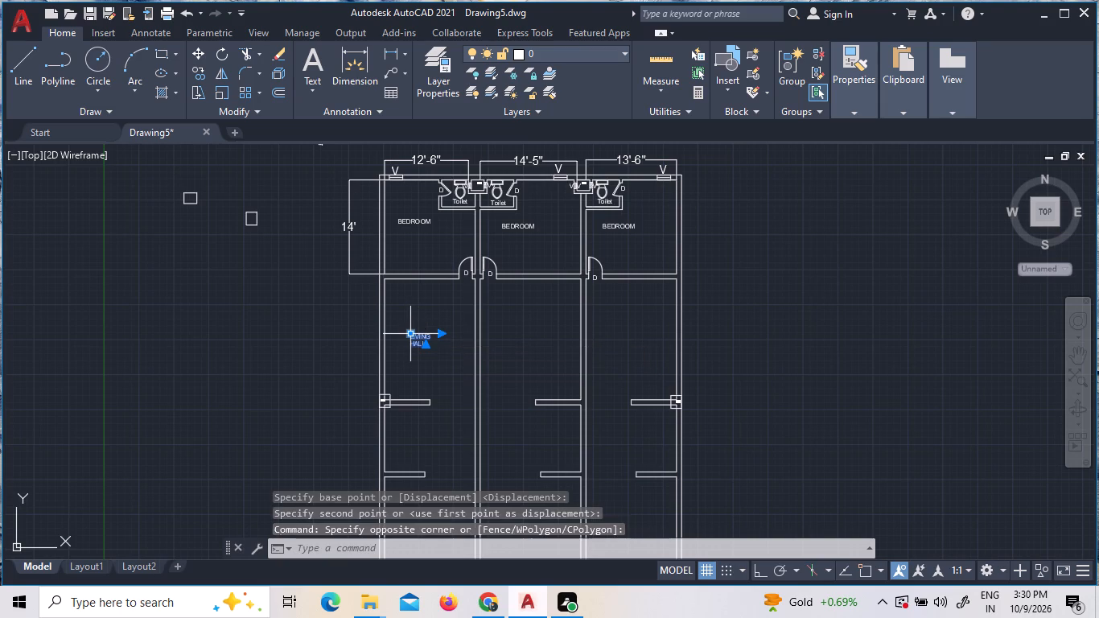
{"action": "right_click", "coordinate": [411, 334]}
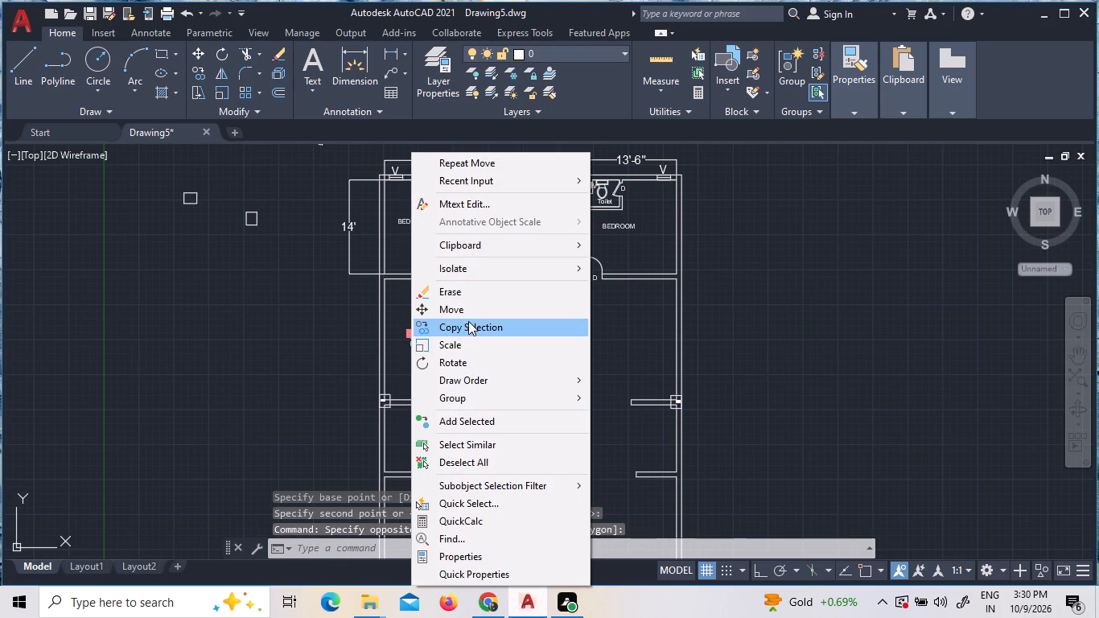
{"action": "left_click", "coordinate": [468, 321]}
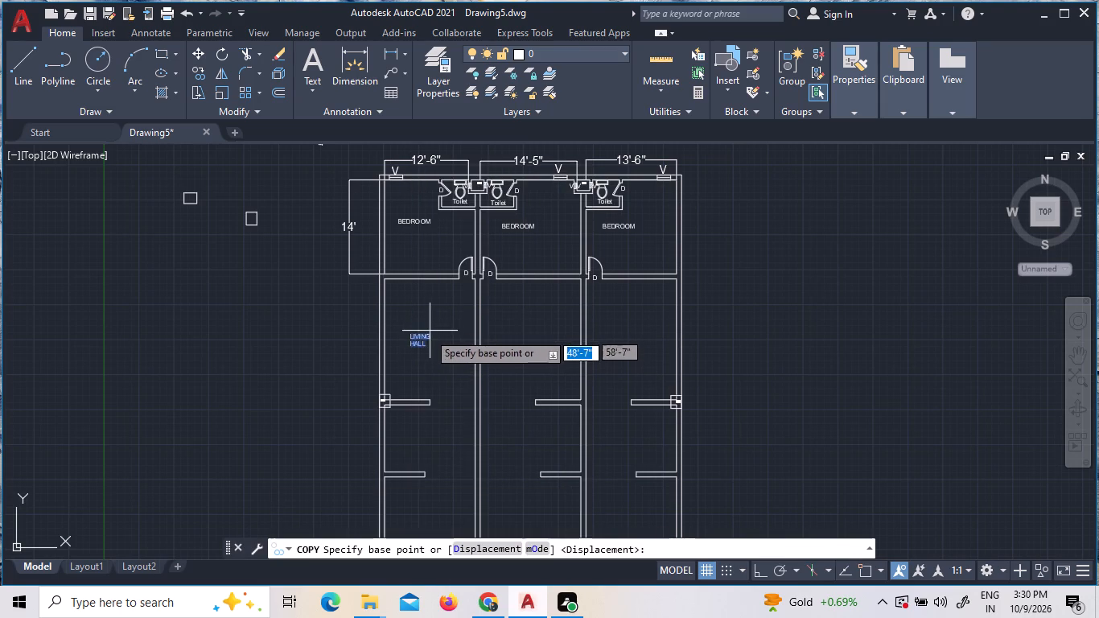
{"action": "left_click", "coordinate": [420, 340]}
{"action": "left_click", "coordinate": [530, 340]}
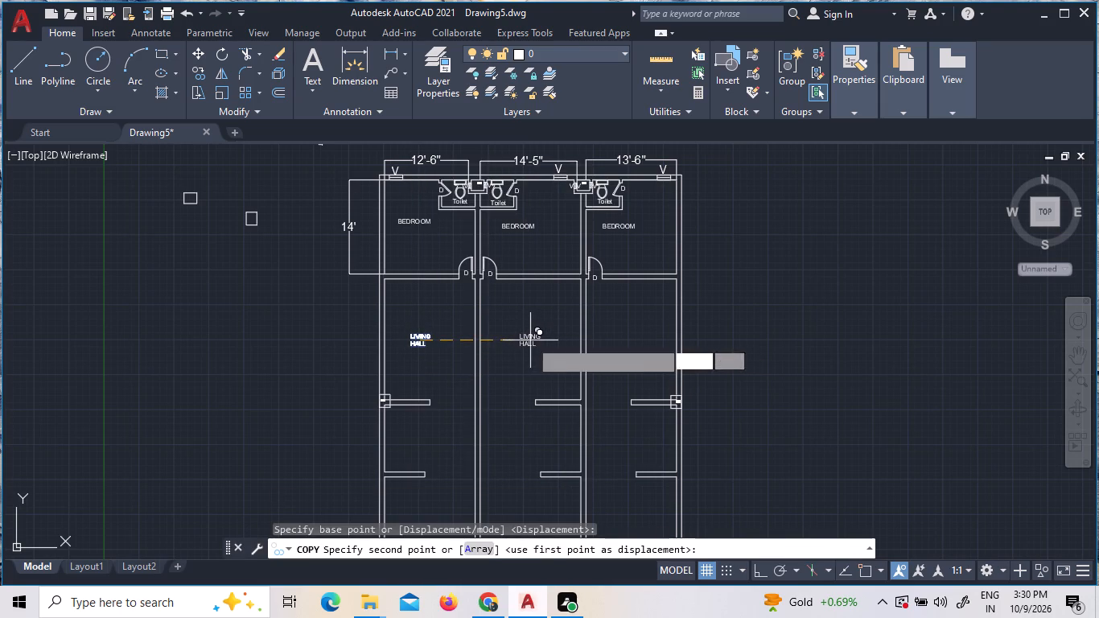
{"action": "left_click", "coordinate": [618, 333]}
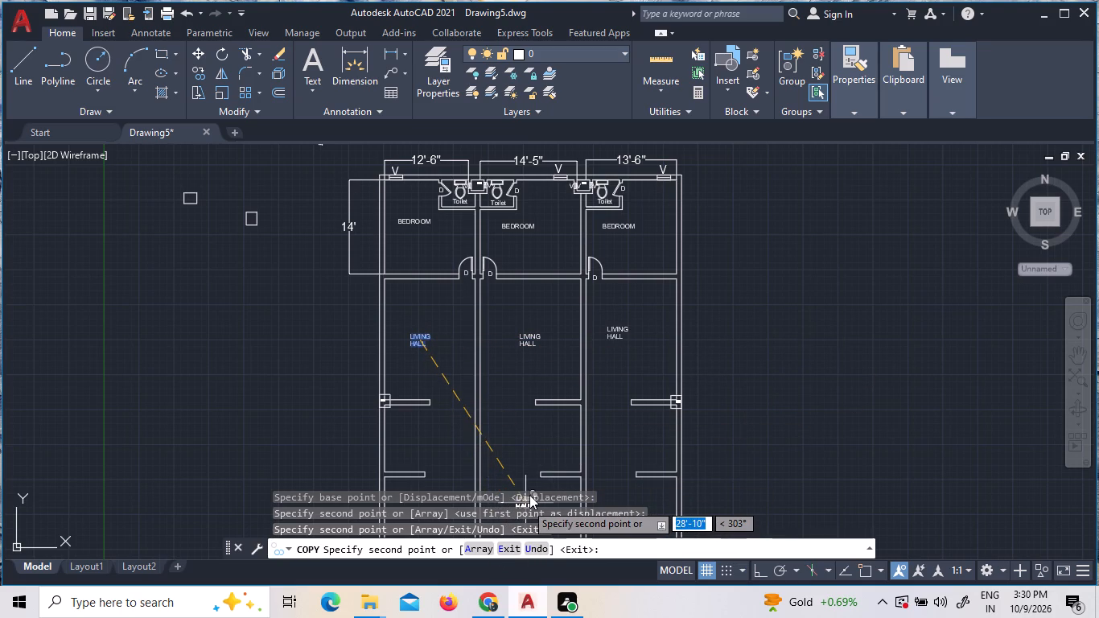
Place another "LIVING HALL" copy between the first unit's two short walls and end copying.
{"action": "left_click", "coordinate": [410, 439]}
{"action": "key", "text": "Escape"}
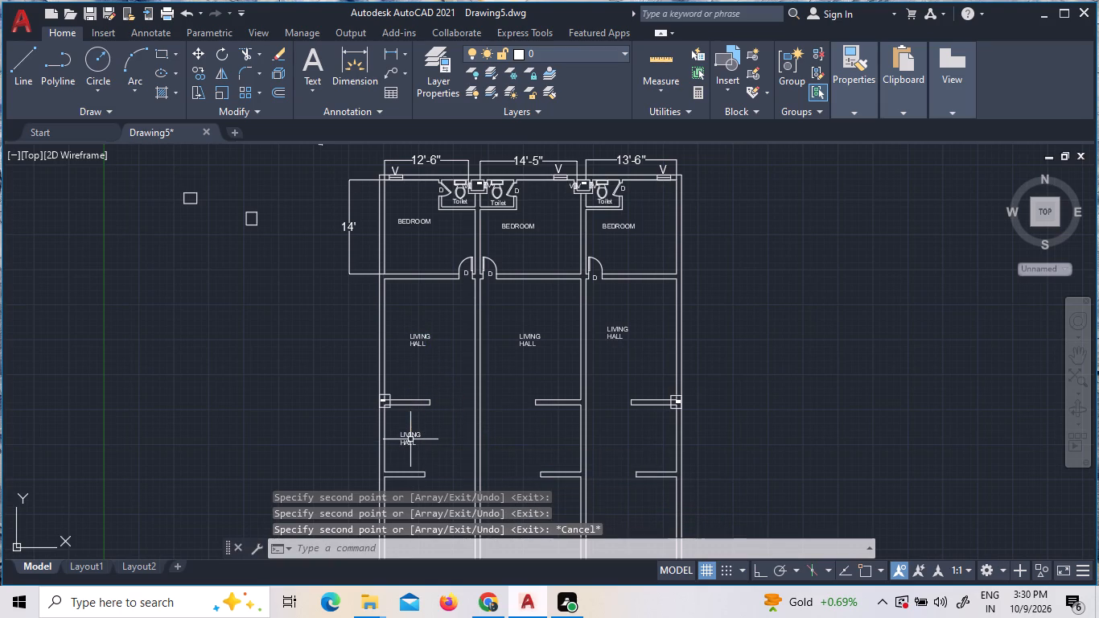
Change the text of the label between the first unit's two short walls to "OPEN KITCHEN".
{"action": "triple_click", "coordinate": [410, 439]}
{"action": "double_click", "coordinate": [410, 439]}
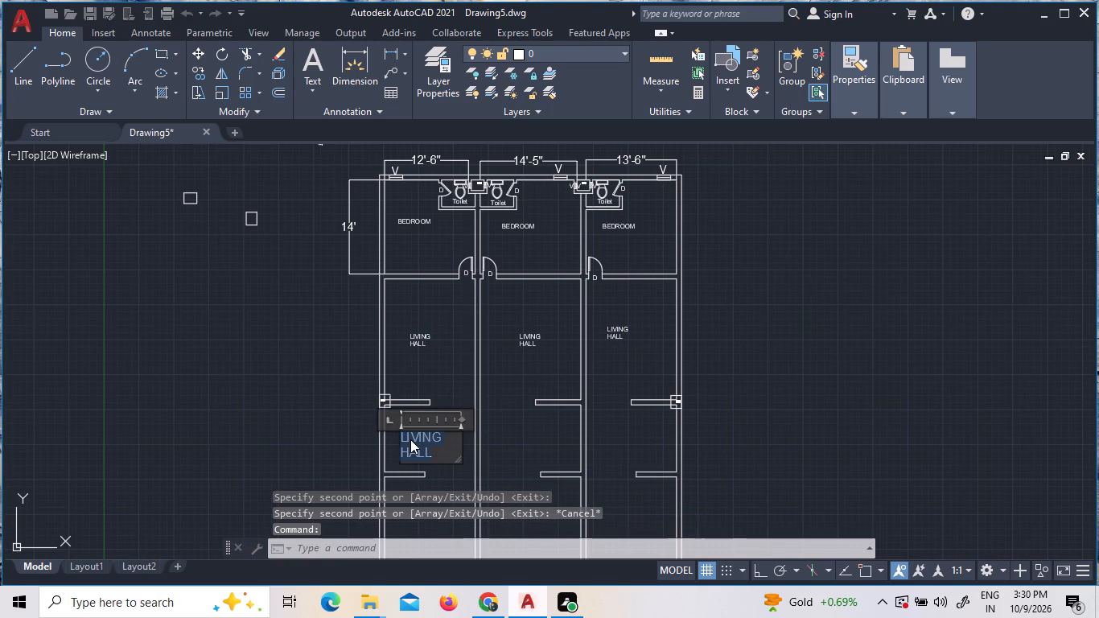
{"action": "type", "text": "OPEN"}
{"action": "key", "text": "space"}
{"action": "type", "text": "KITCHEN"}
{"action": "key", "text": "space"}
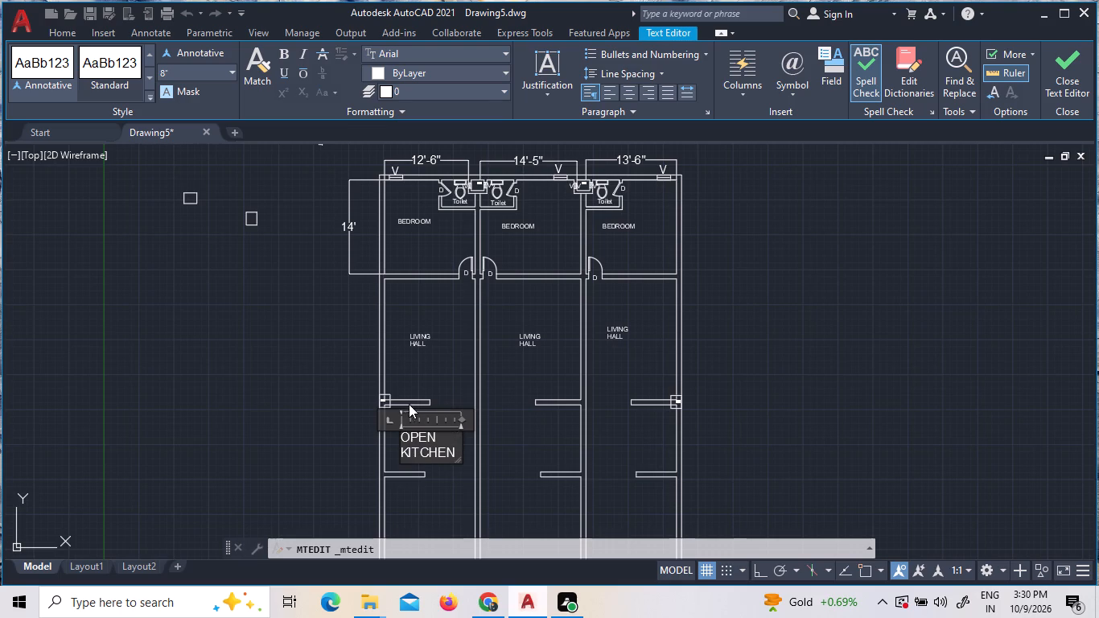
{"action": "left_click", "coordinate": [445, 474]}
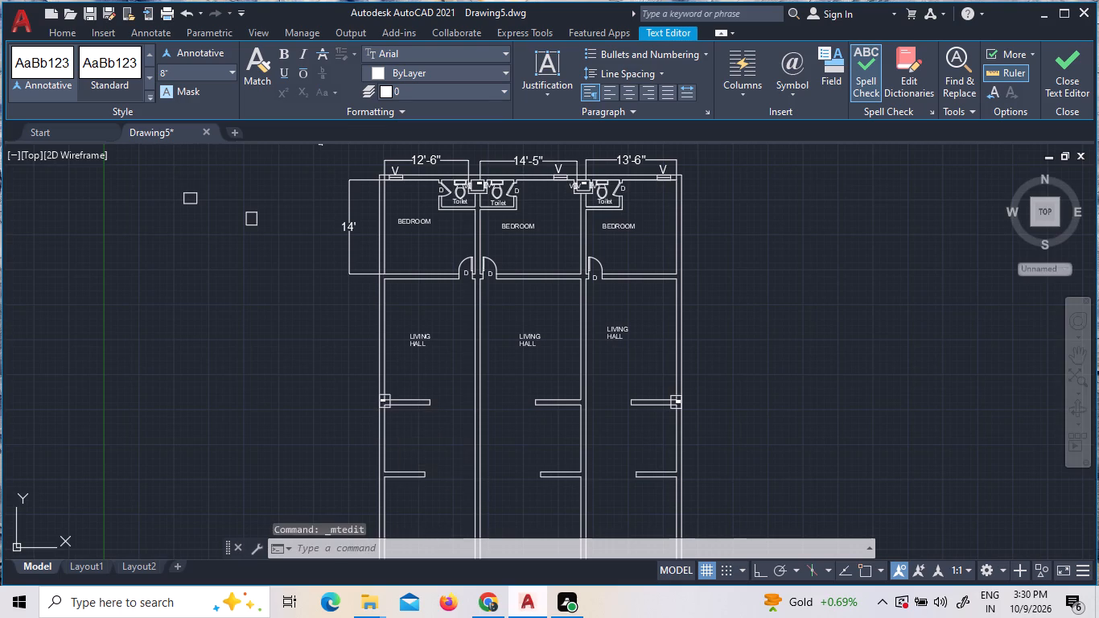
Copy the "OPEN KITCHEN" label between the short walls of the second and third units.
{"action": "left_click", "coordinate": [408, 435]}
{"action": "right_click", "coordinate": [408, 435]}
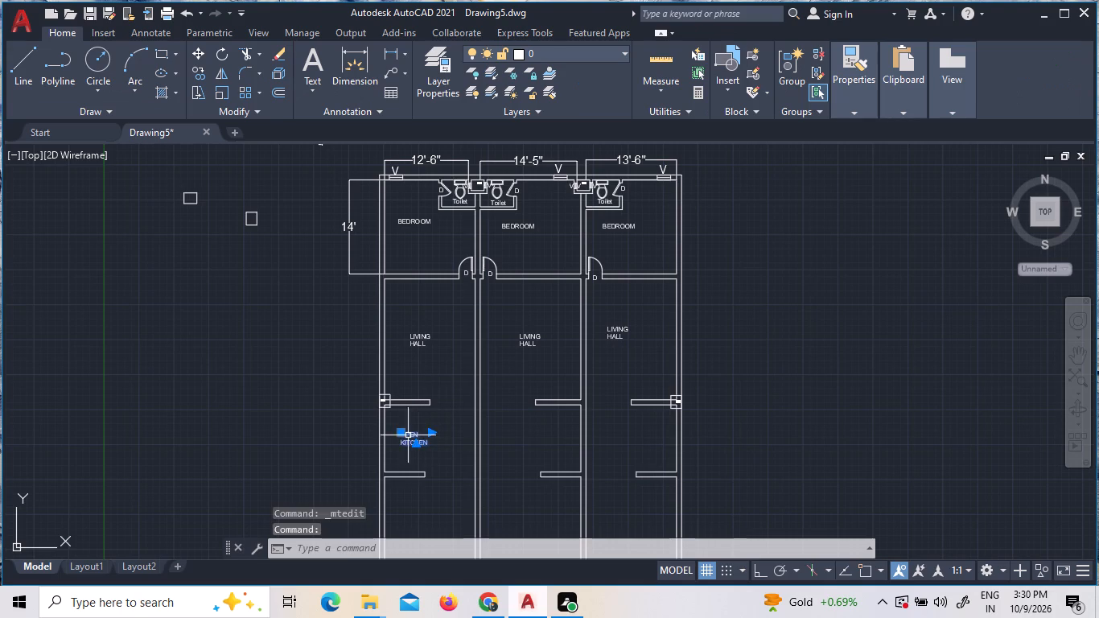
{"action": "left_click", "coordinate": [464, 177]}
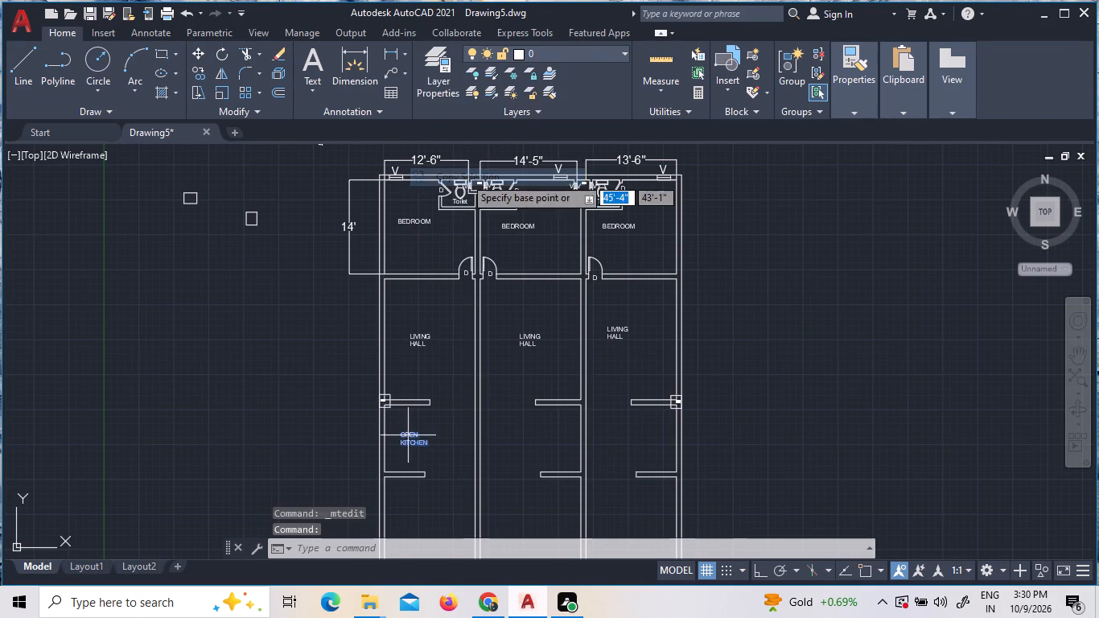
{"action": "left_click", "coordinate": [422, 446]}
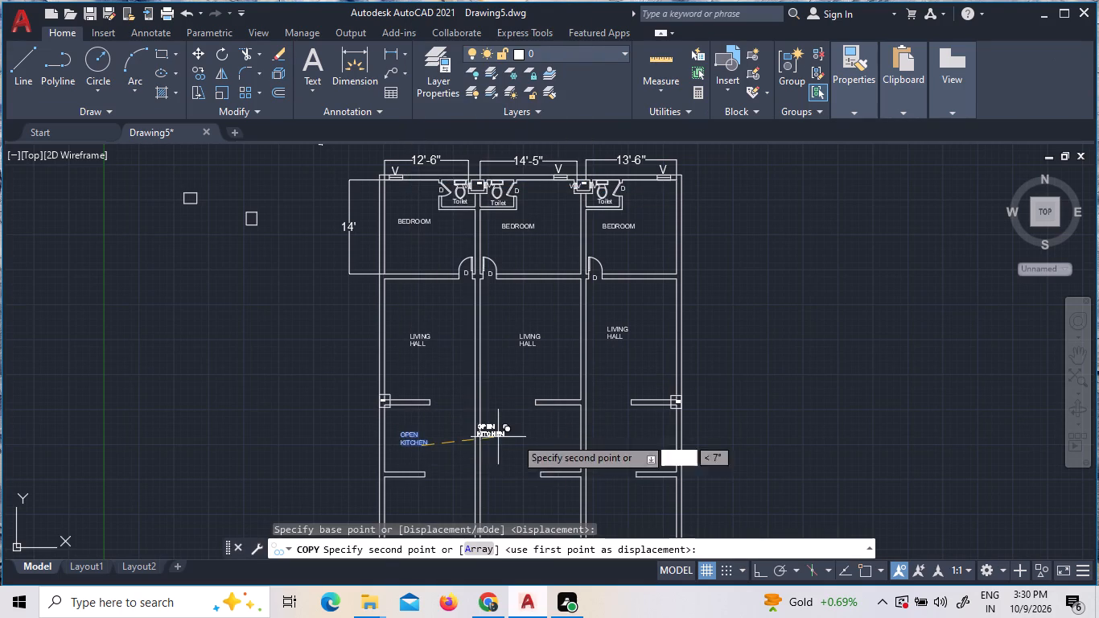
{"action": "left_click", "coordinate": [565, 446]}
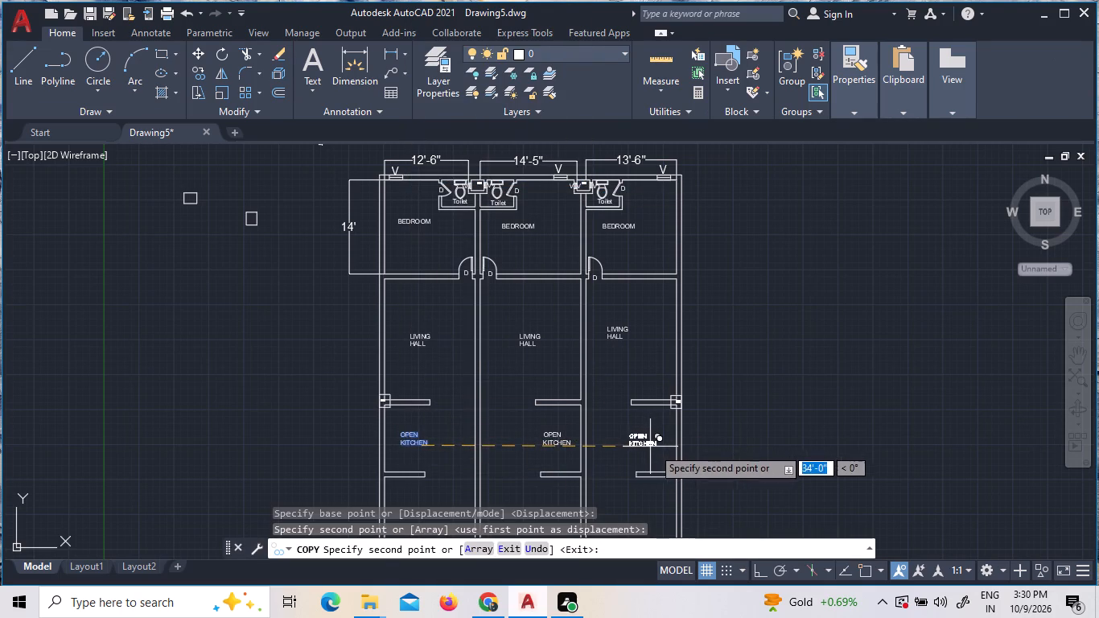
{"action": "left_click", "coordinate": [659, 449]}
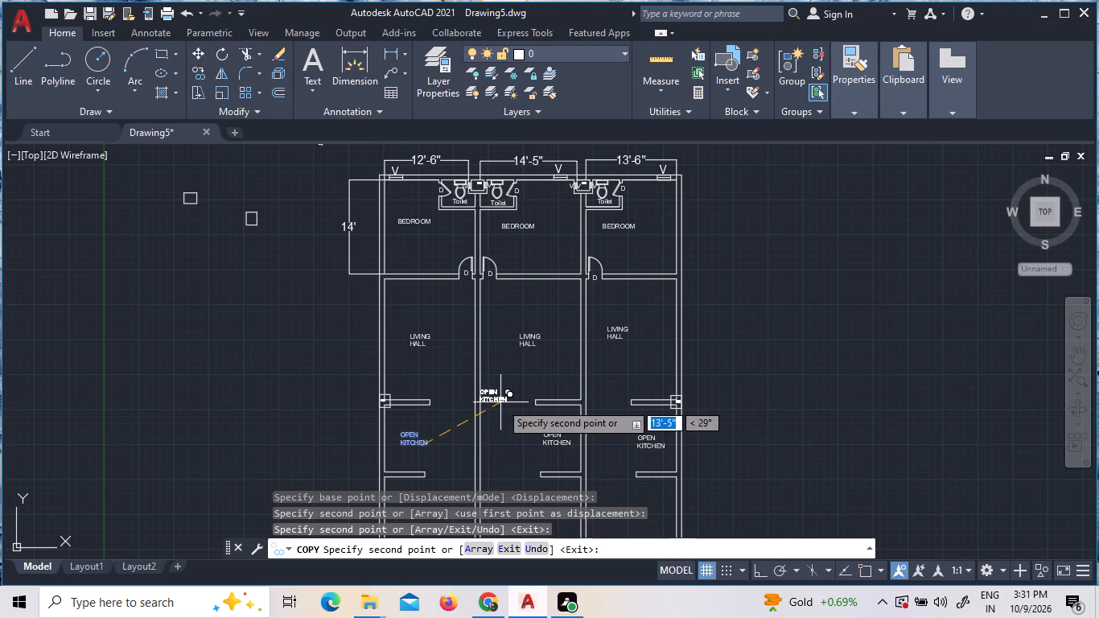
{"action": "key", "text": "Escape"}
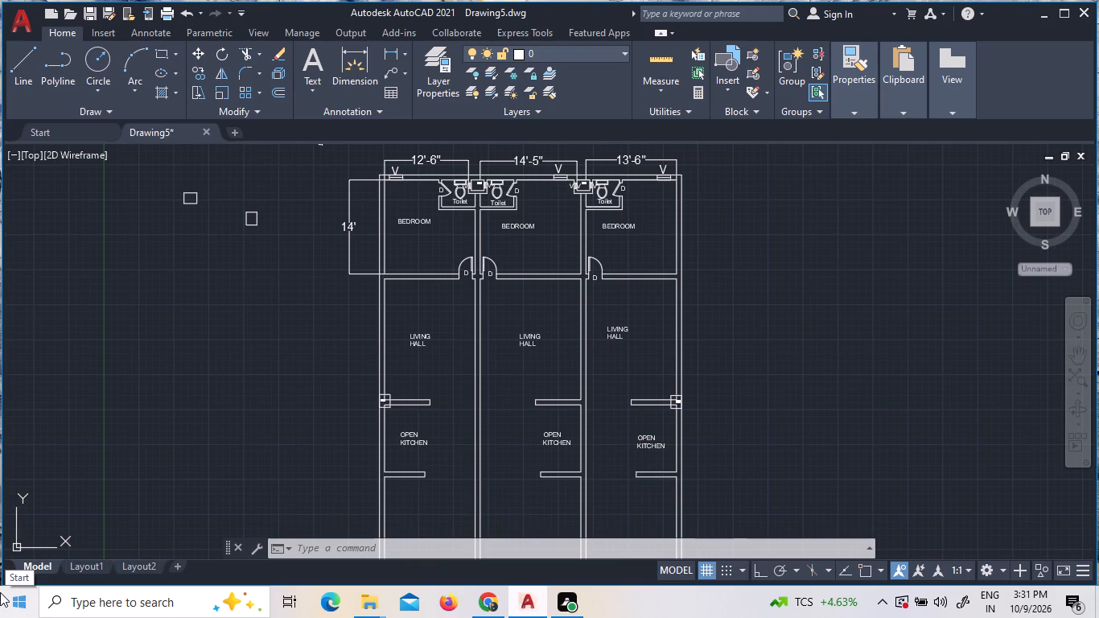
Insert the "Window - Imperial" block from the tool palettes into the empty space beside the first unit, and close the palettes.
{"action": "type", "text": "TP"}
{"action": "key", "text": "Return"}
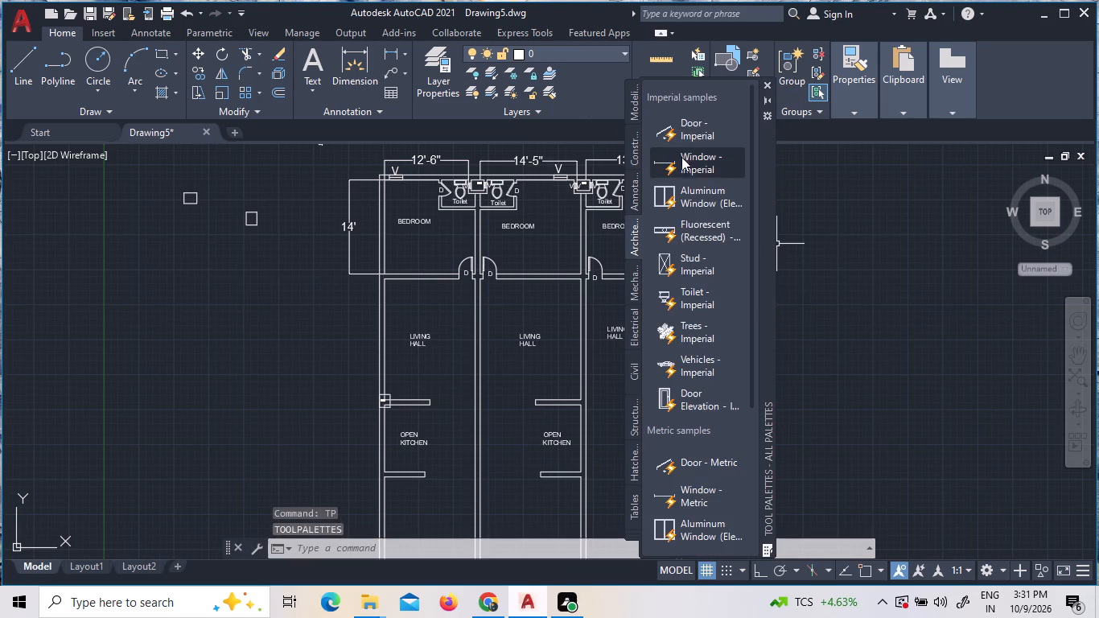
{"action": "left_click", "coordinate": [689, 161]}
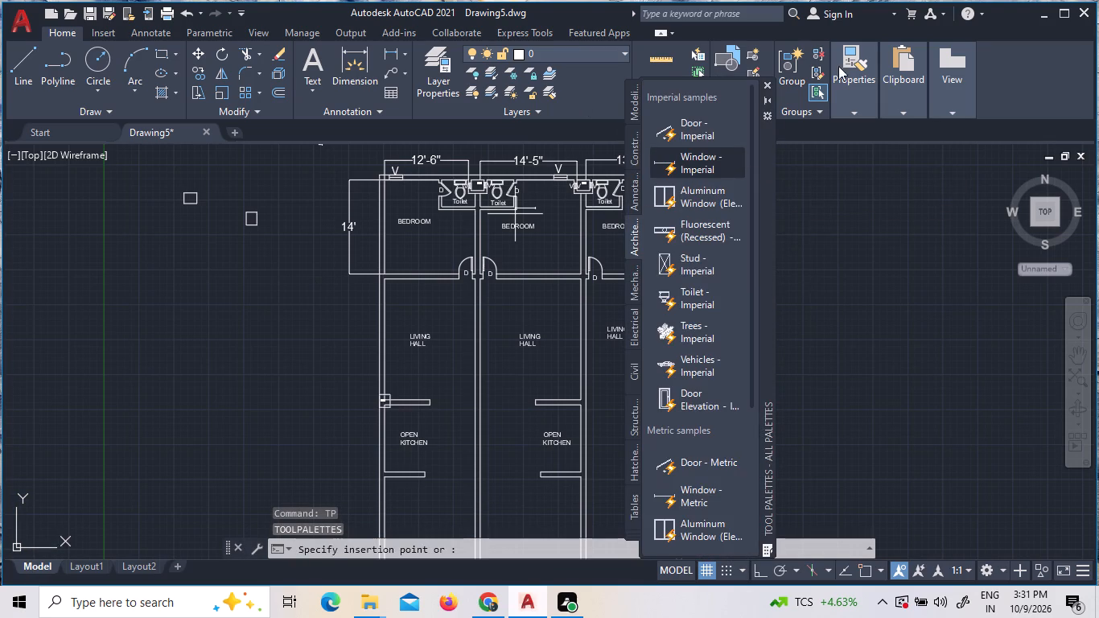
{"action": "left_click", "coordinate": [190, 383]}
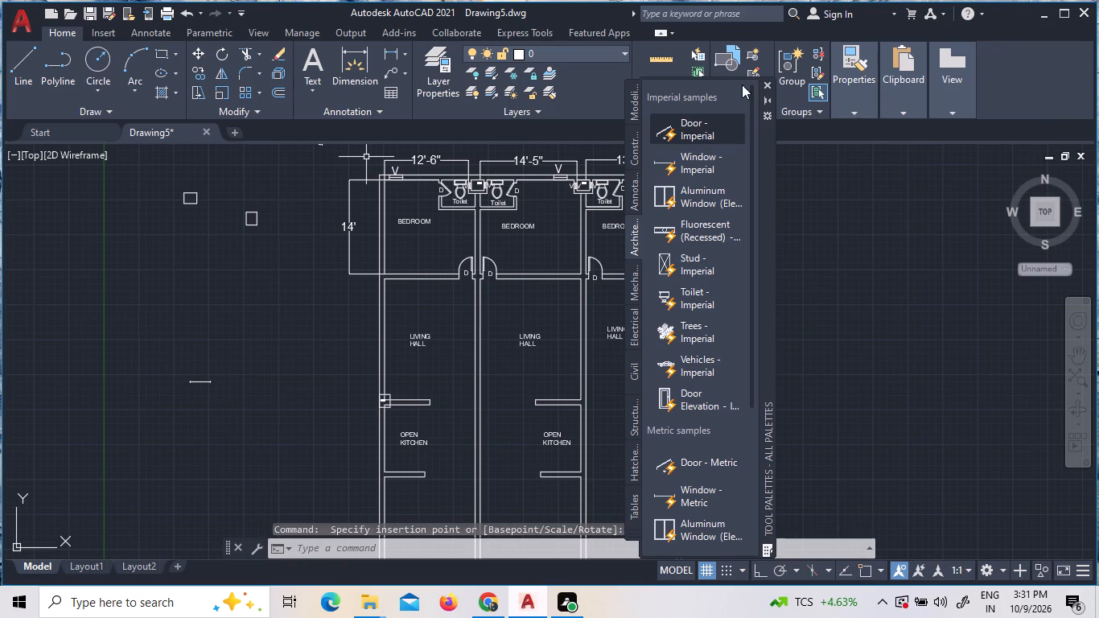
{"action": "left_click", "coordinate": [768, 80]}
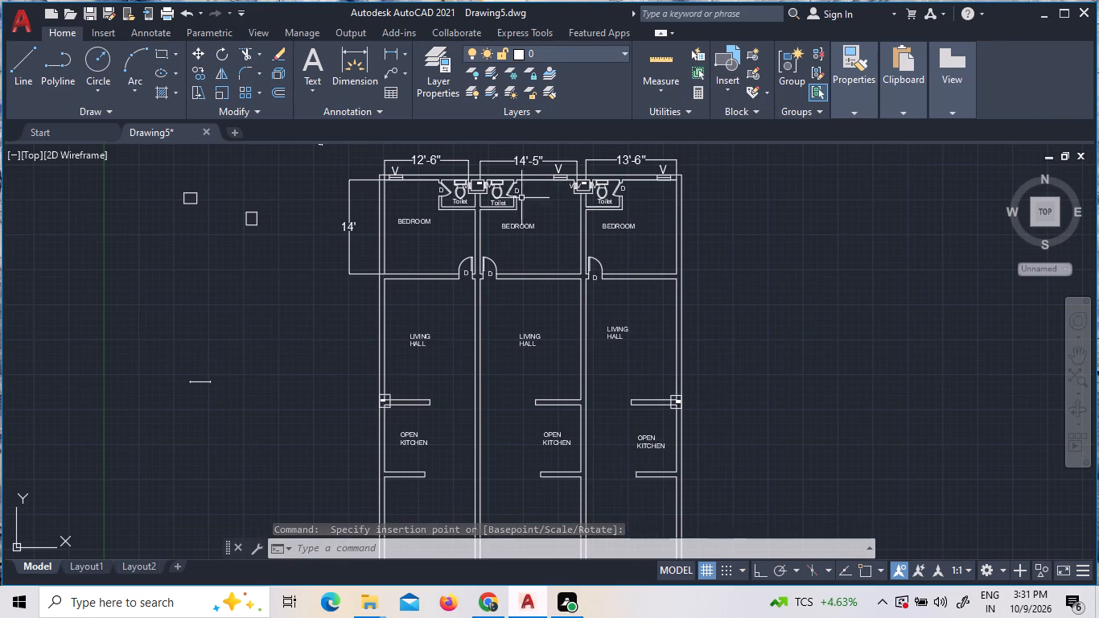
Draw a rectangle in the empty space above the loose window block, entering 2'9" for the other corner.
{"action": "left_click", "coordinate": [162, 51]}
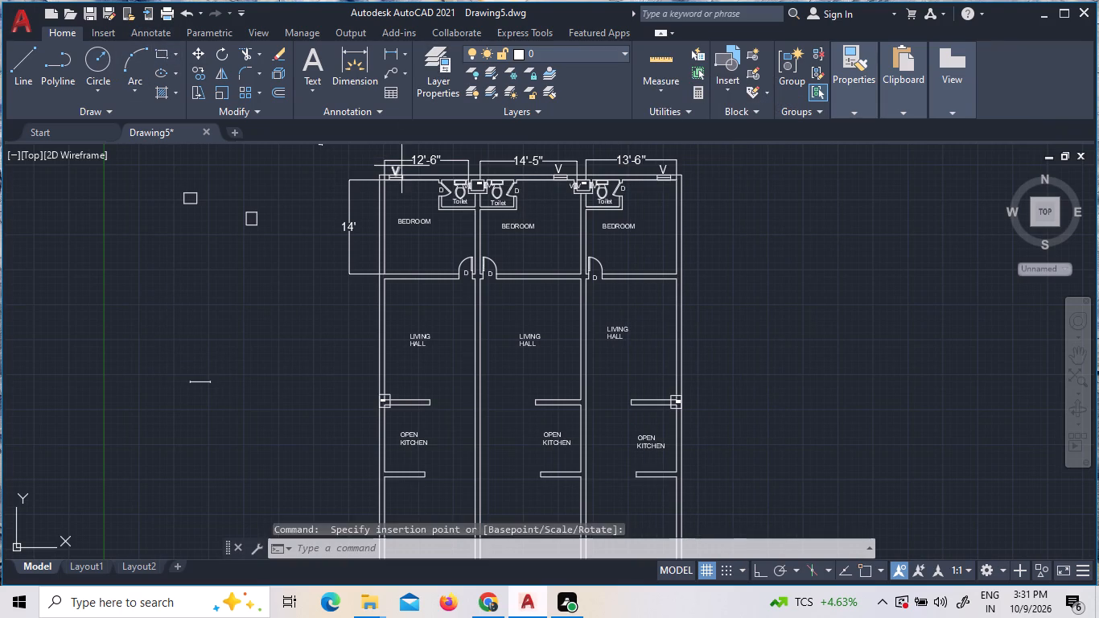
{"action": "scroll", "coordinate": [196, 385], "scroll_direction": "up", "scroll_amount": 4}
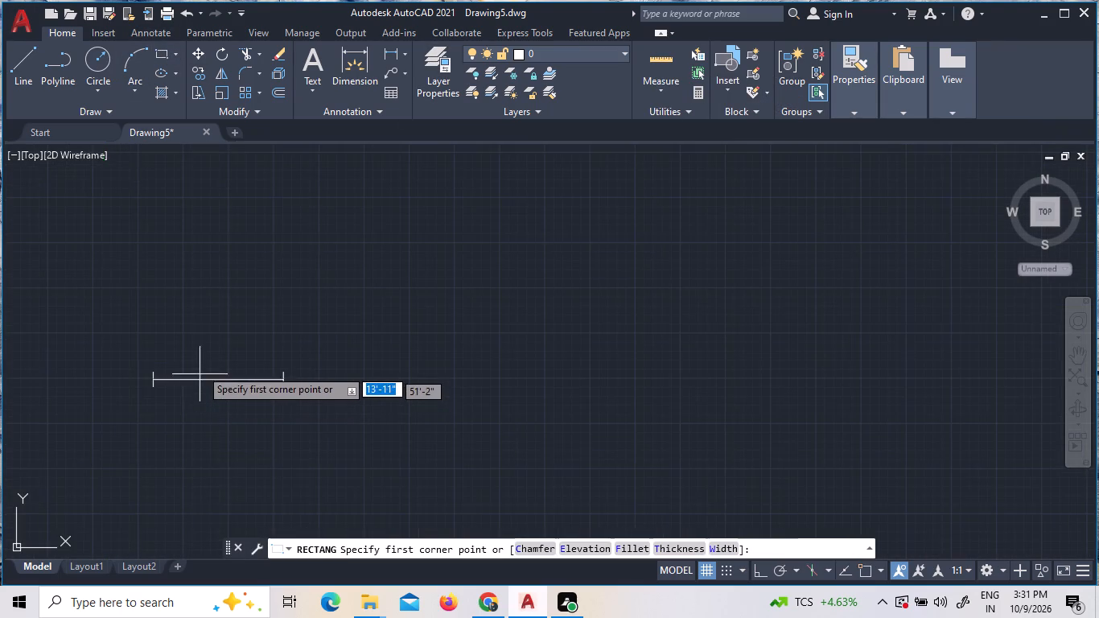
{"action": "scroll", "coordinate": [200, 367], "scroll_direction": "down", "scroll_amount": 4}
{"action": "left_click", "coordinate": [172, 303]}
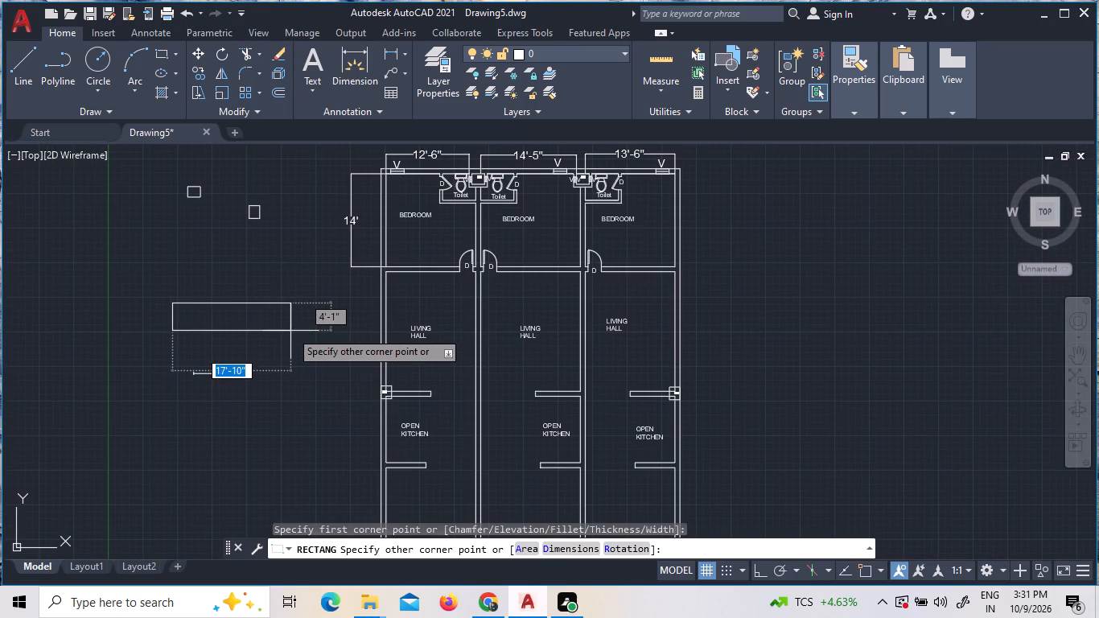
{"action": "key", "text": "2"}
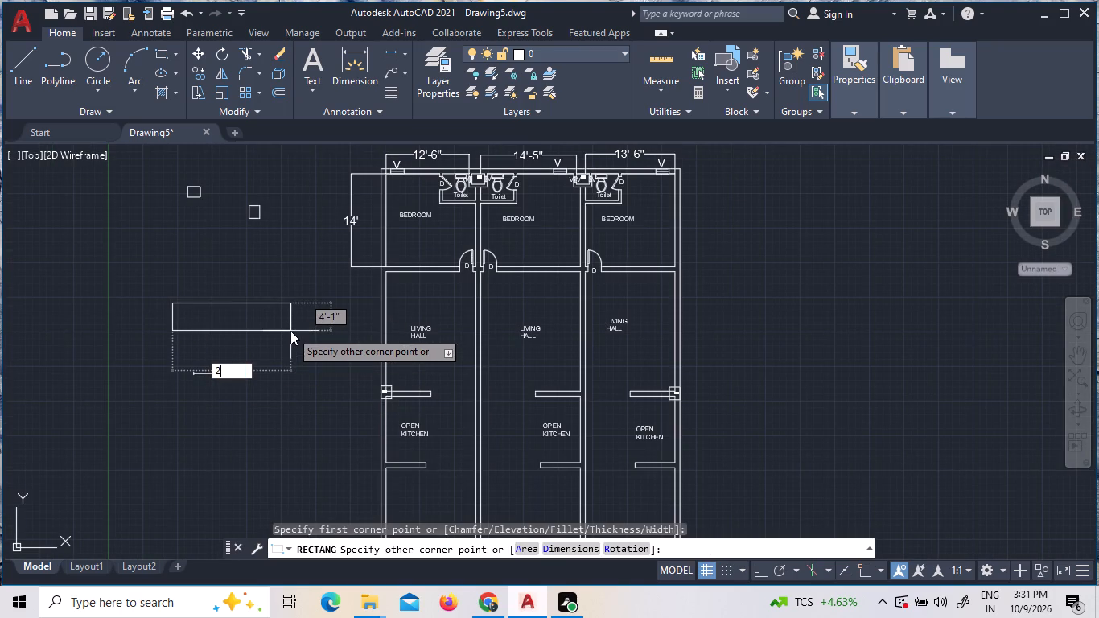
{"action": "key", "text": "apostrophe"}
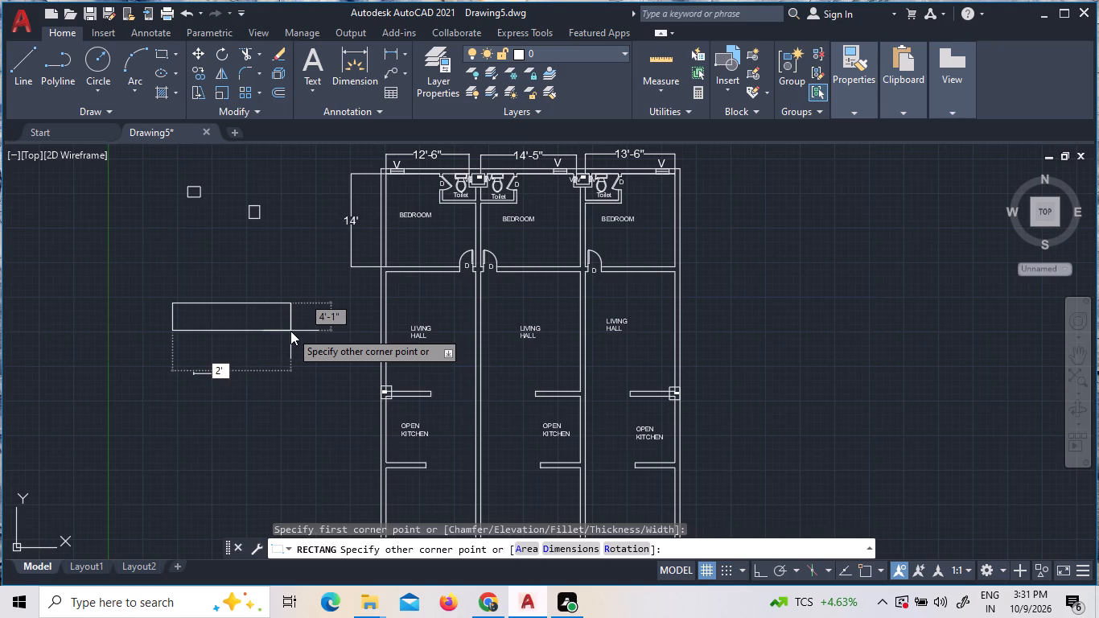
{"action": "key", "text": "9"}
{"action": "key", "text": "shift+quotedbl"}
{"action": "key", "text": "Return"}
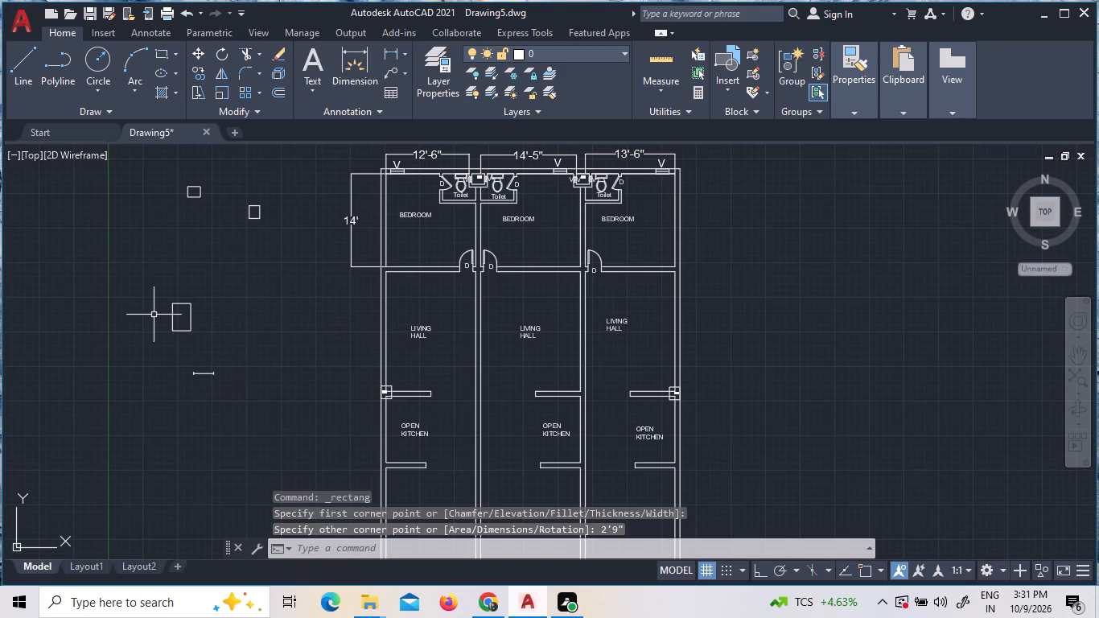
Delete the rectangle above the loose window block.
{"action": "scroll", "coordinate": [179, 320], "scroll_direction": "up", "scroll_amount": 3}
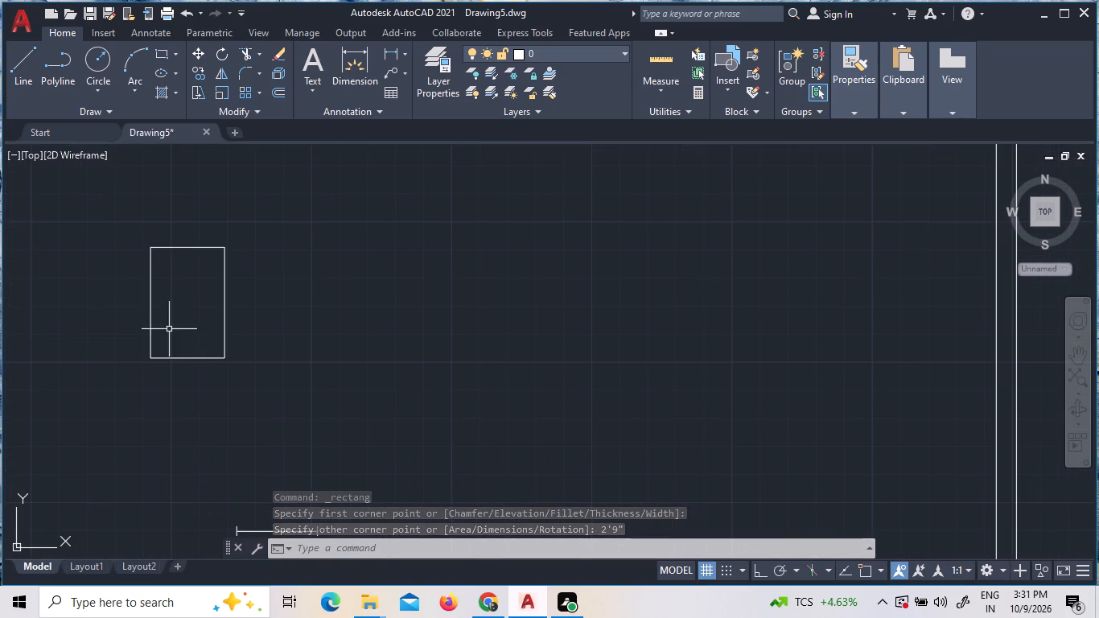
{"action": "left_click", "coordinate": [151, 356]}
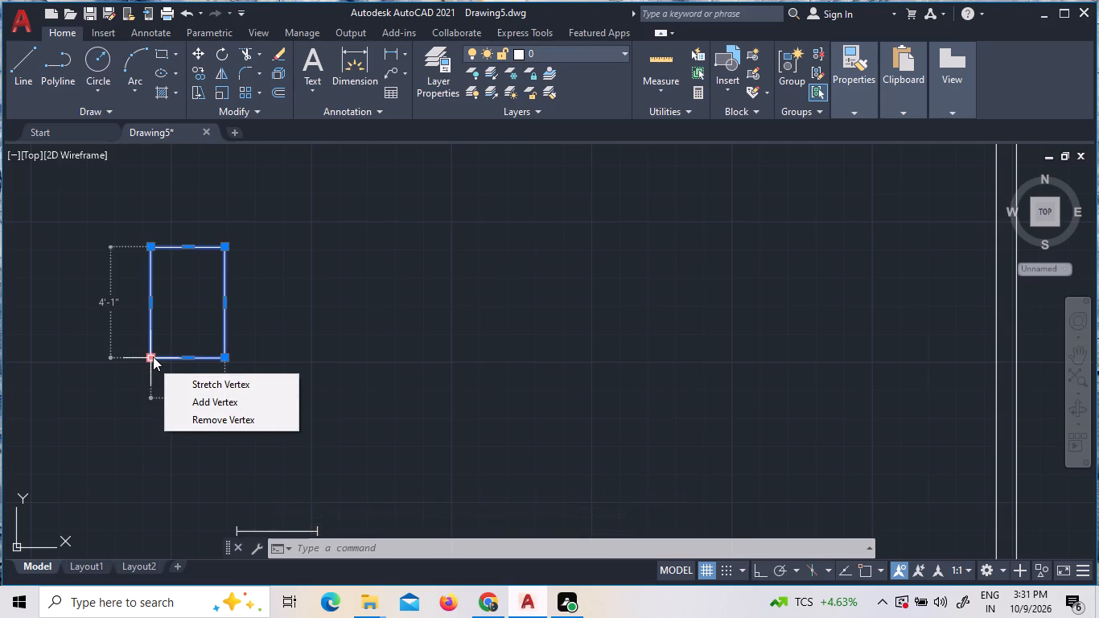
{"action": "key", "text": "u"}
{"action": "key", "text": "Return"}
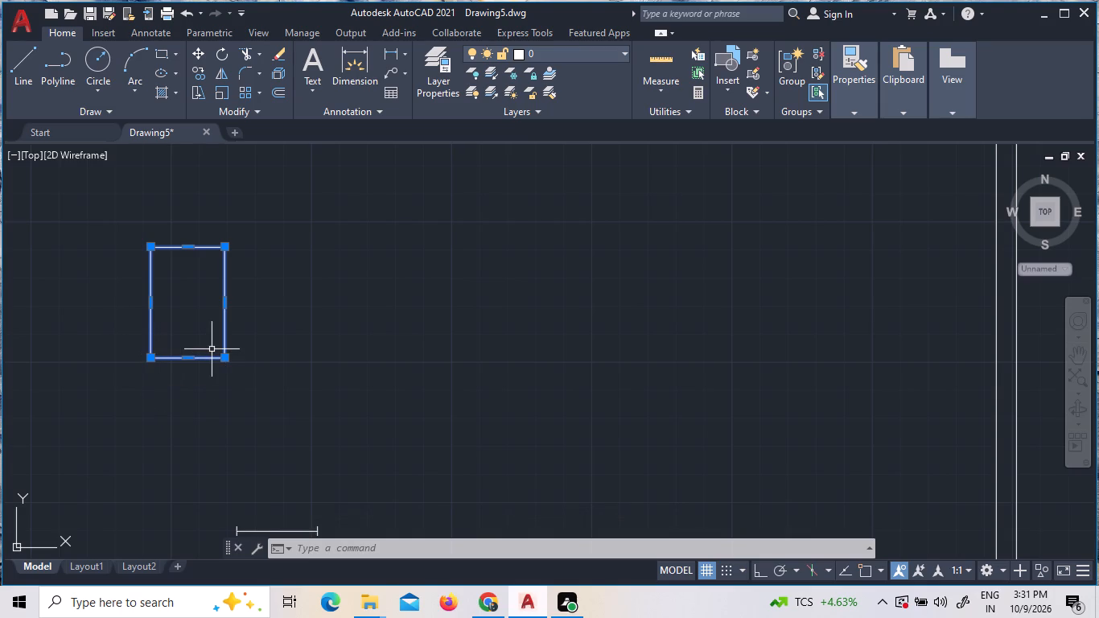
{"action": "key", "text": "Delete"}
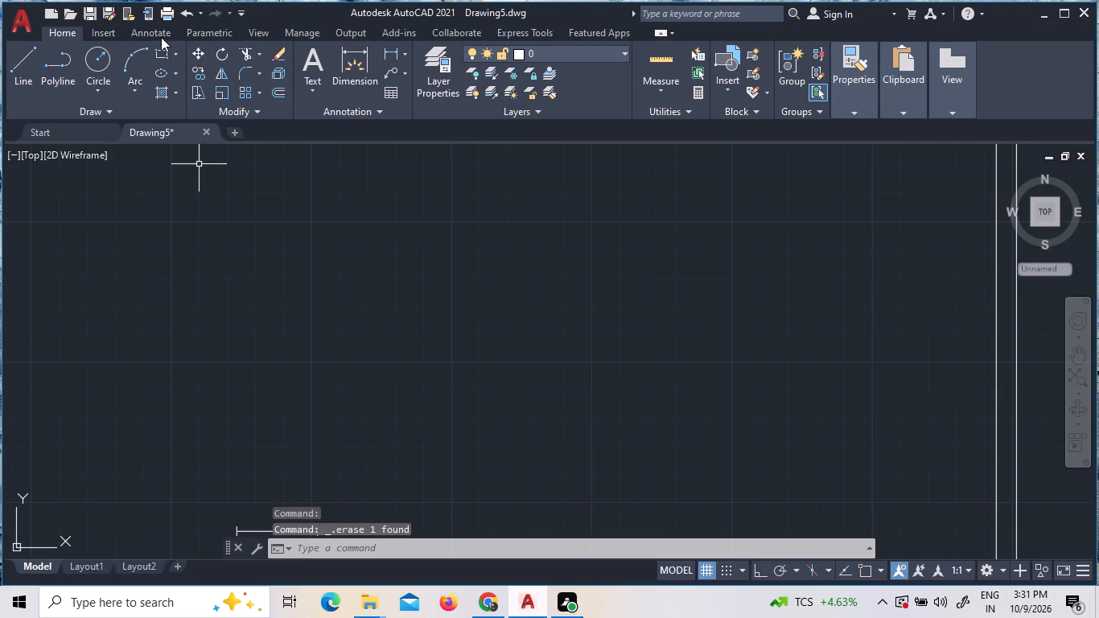
Draw a rectangle 2' long and 9" wide in the empty space above the loose window block, using the Dimensions option.
{"action": "left_click", "coordinate": [164, 54]}
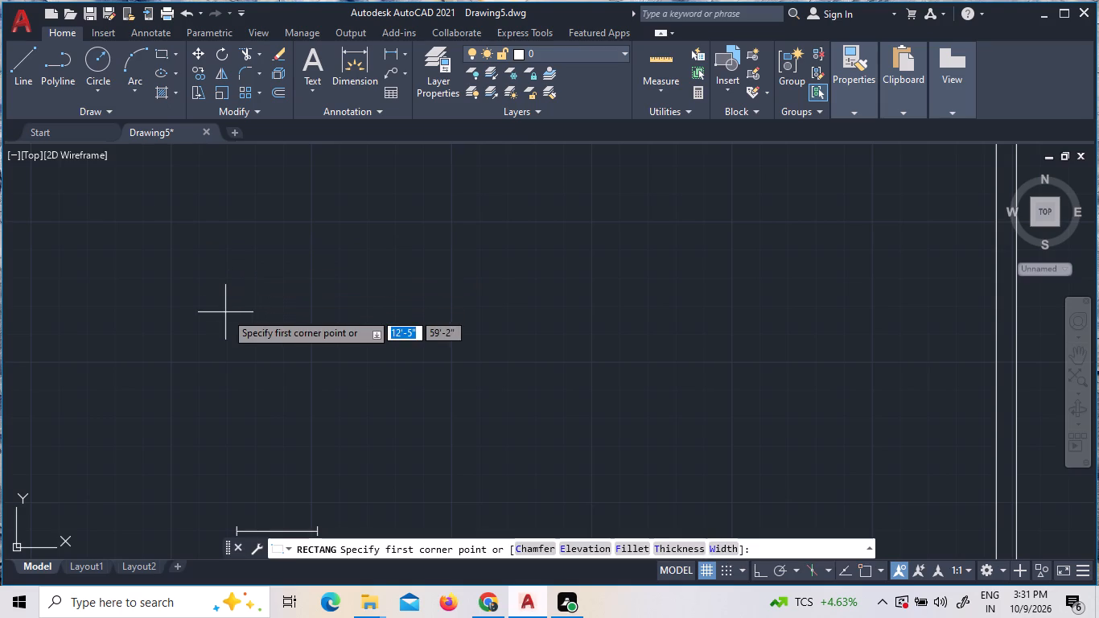
{"action": "left_click", "coordinate": [225, 312]}
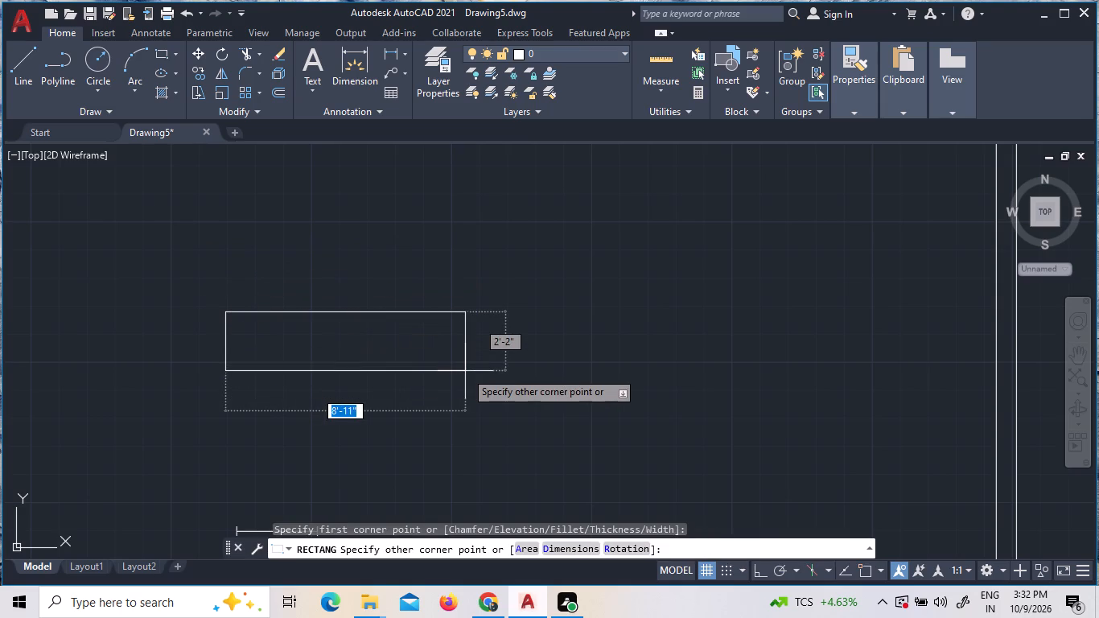
{"action": "left_click", "coordinate": [558, 545]}
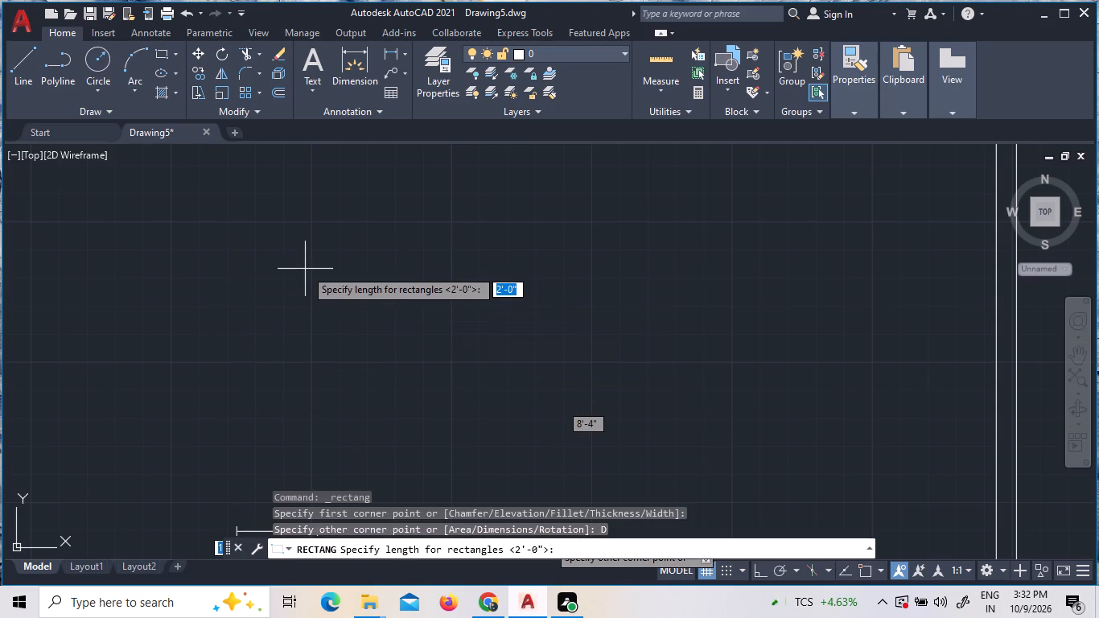
{"action": "key", "text": "2"}
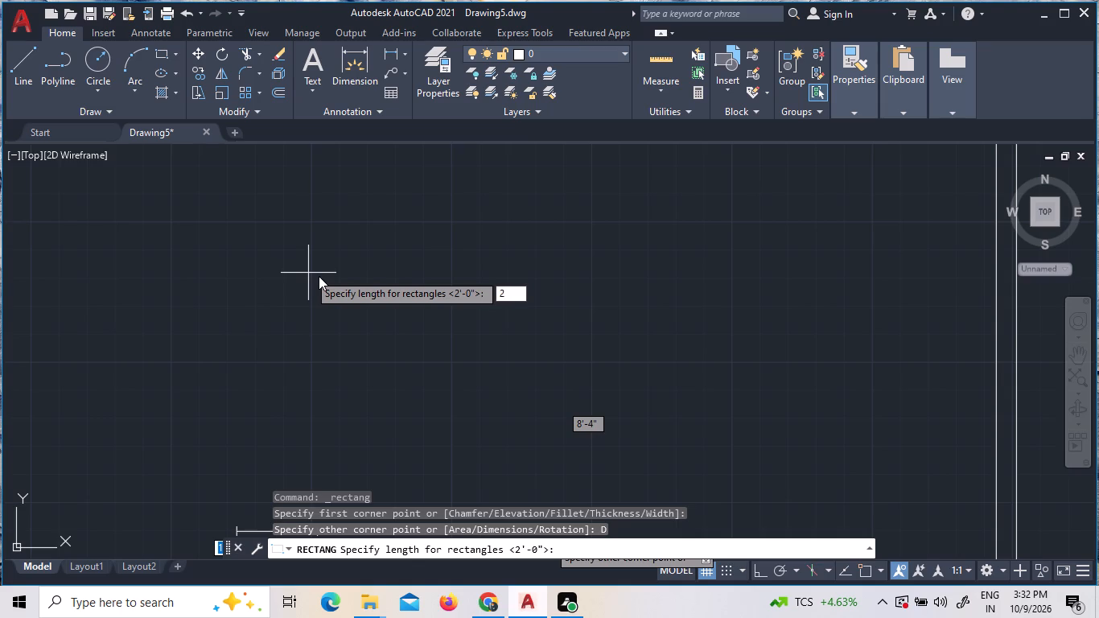
{"action": "key", "text": "apostrophe"}
{"action": "left_click", "coordinate": [319, 276]}
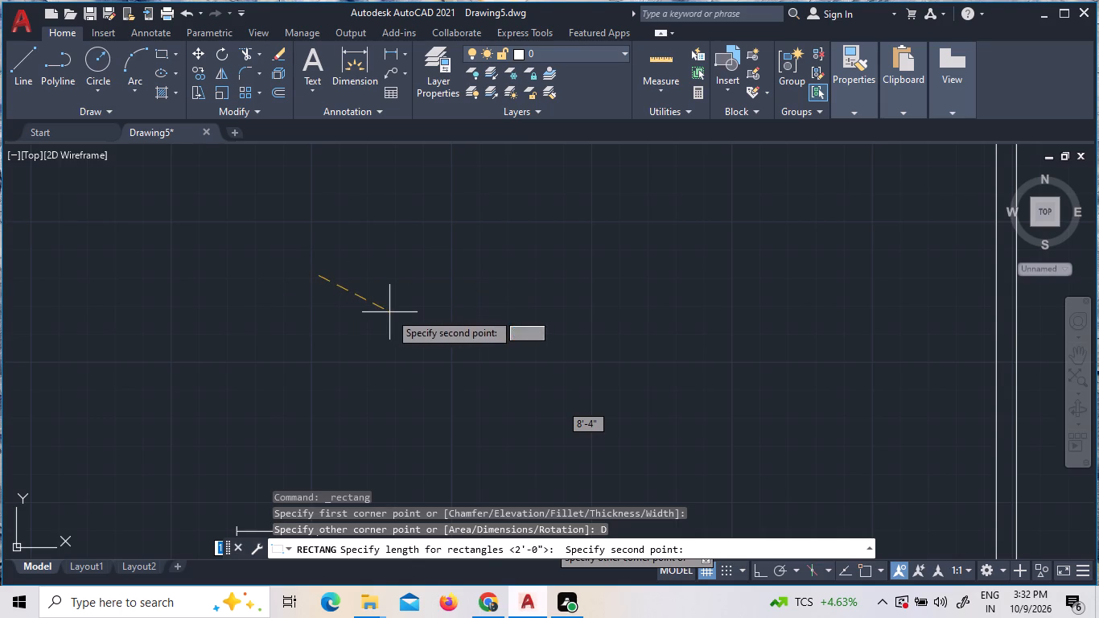
{"action": "key", "text": "Return"}
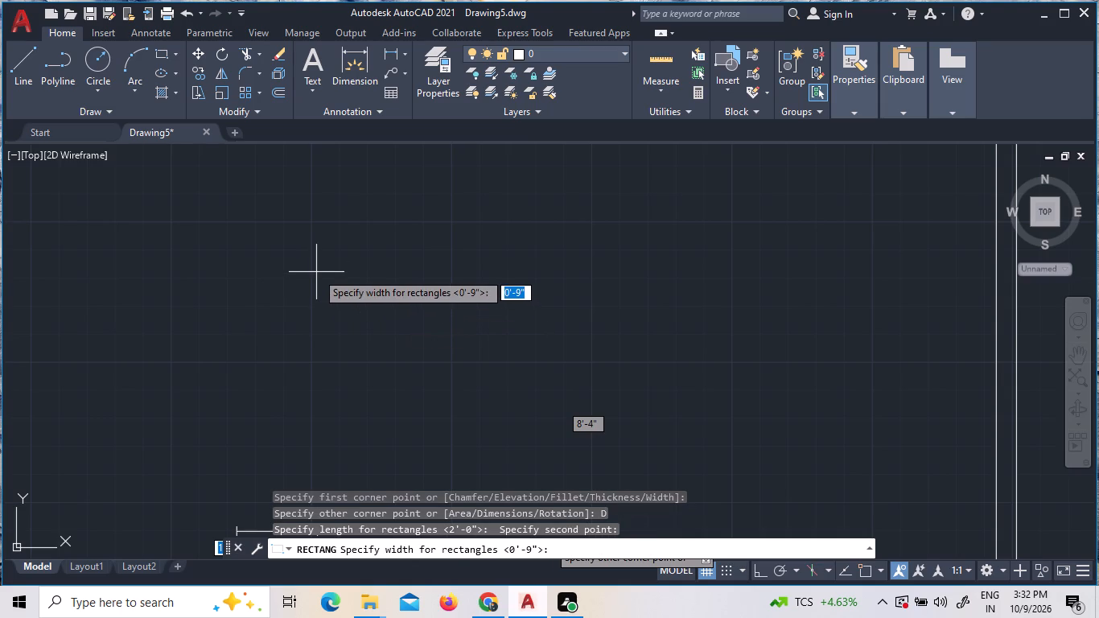
{"action": "key", "text": "9"}
{"action": "key", "text": "shift+quotedbl"}
{"action": "key", "text": "Return"}
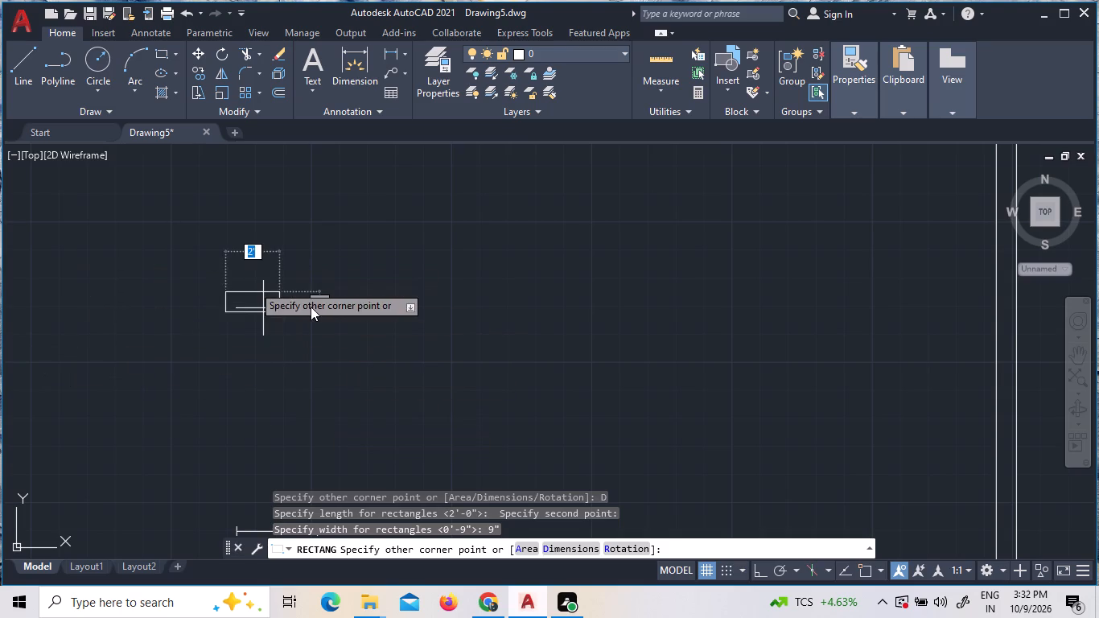
{"action": "left_click", "coordinate": [389, 300]}
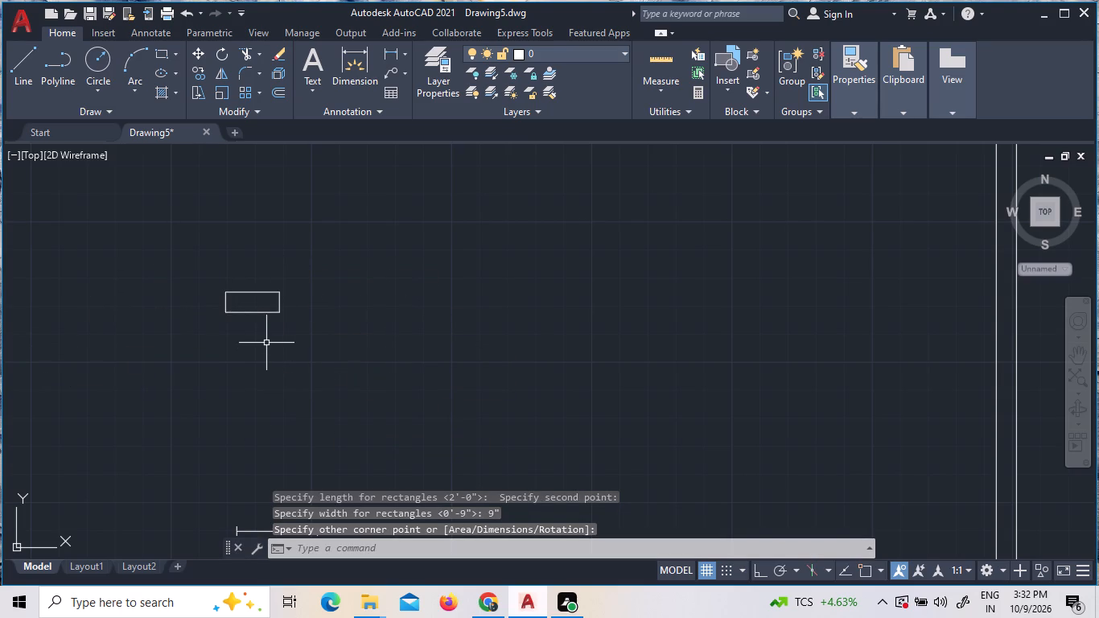
Shorten the loose window block to 2' long and increase its wall thickness.
{"action": "scroll", "coordinate": [266, 342], "scroll_direction": "down", "scroll_amount": 2}
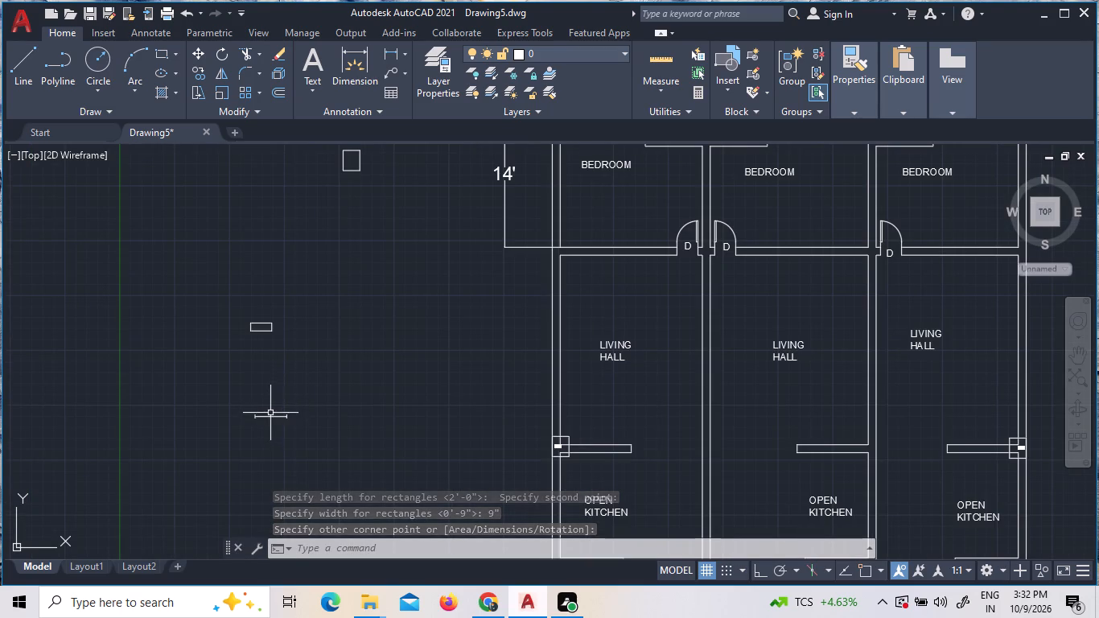
{"action": "scroll", "coordinate": [272, 422], "scroll_direction": "up", "scroll_amount": 6}
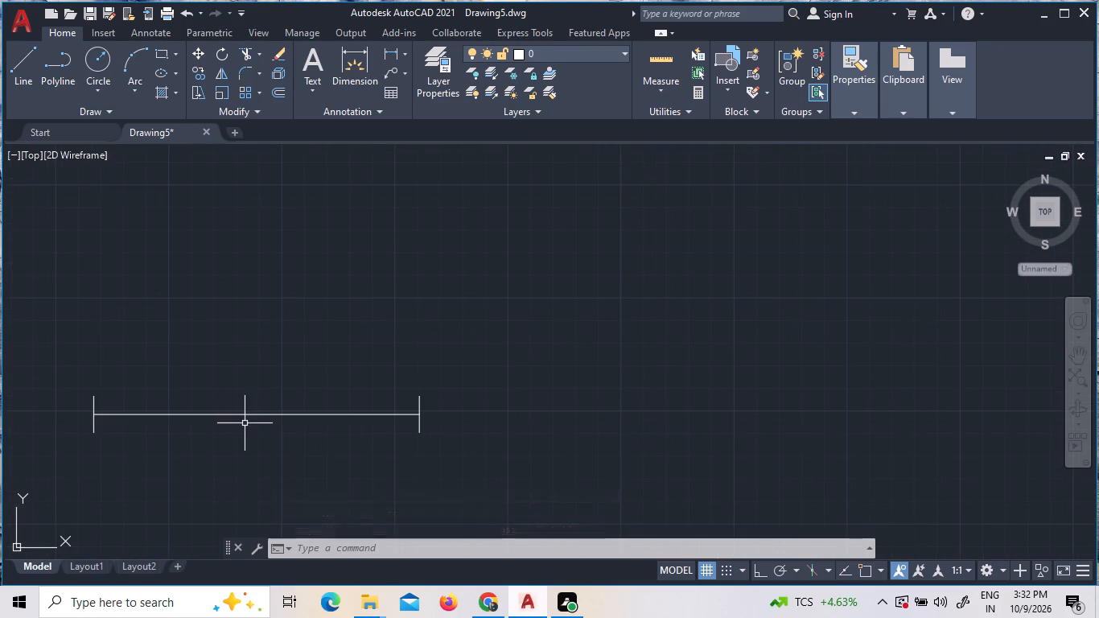
{"action": "left_click", "coordinate": [244, 413]}
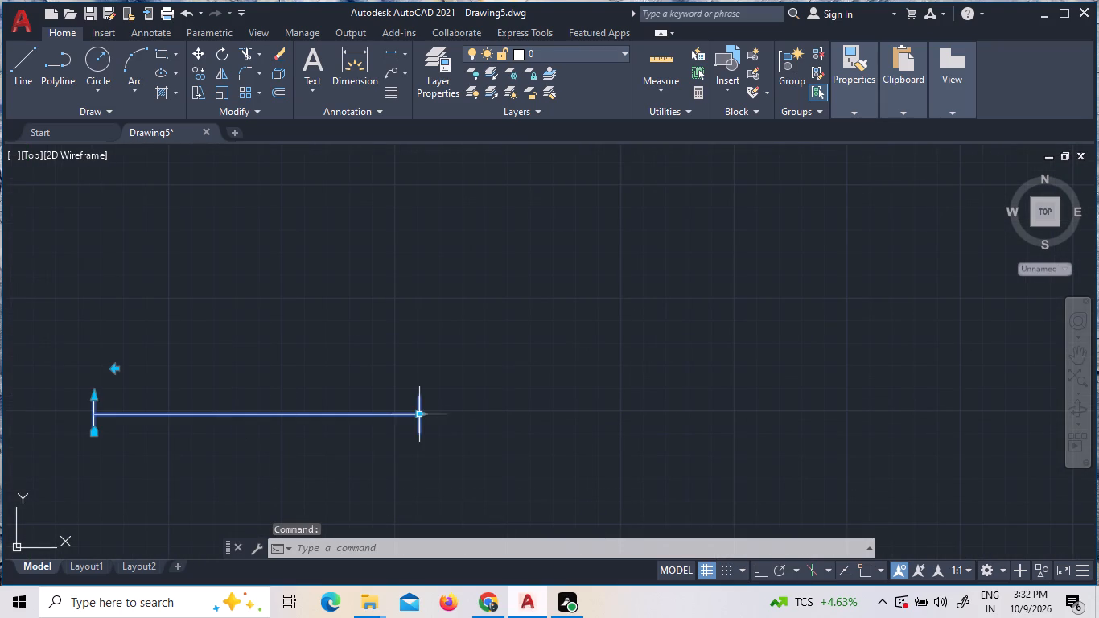
{"action": "left_click", "coordinate": [416, 418]}
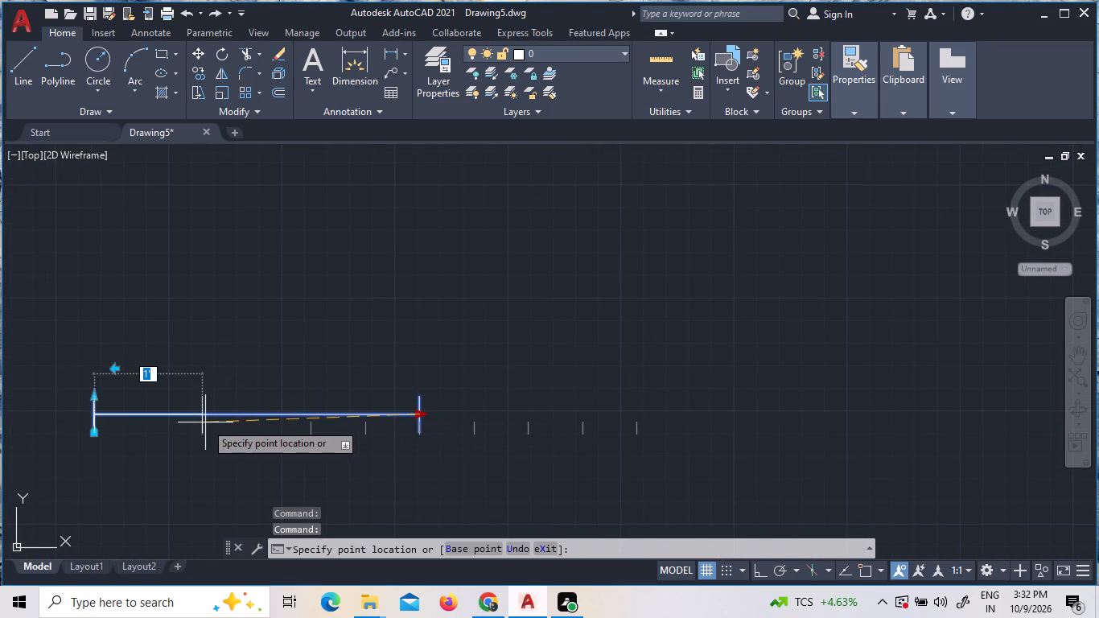
{"action": "left_click", "coordinate": [325, 422]}
{"action": "left_click", "coordinate": [90, 393]}
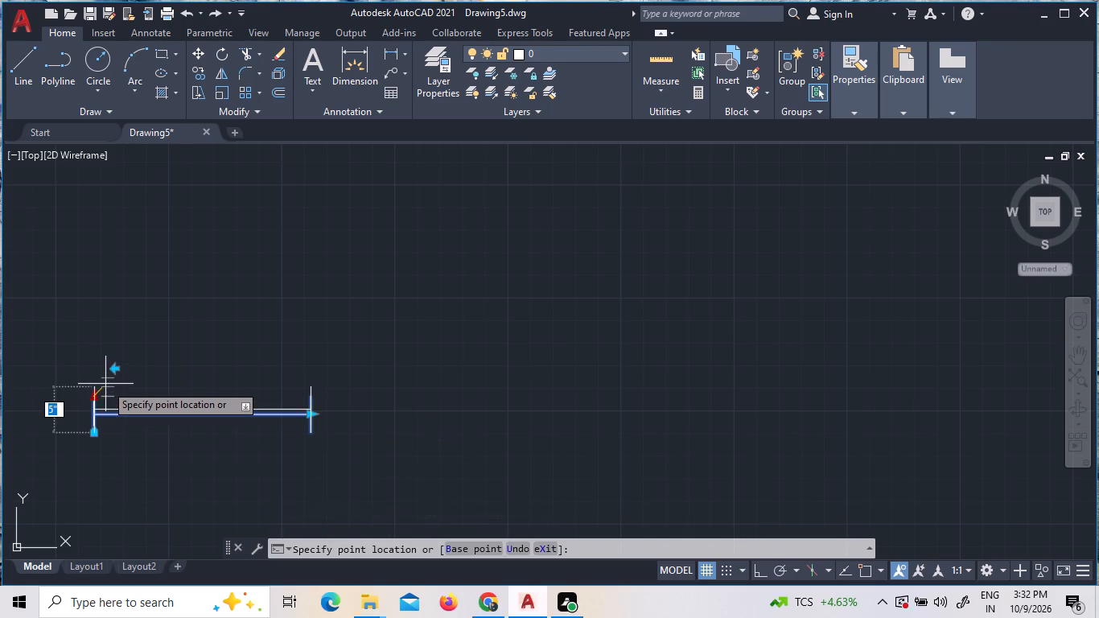
{"action": "left_click", "coordinate": [102, 377]}
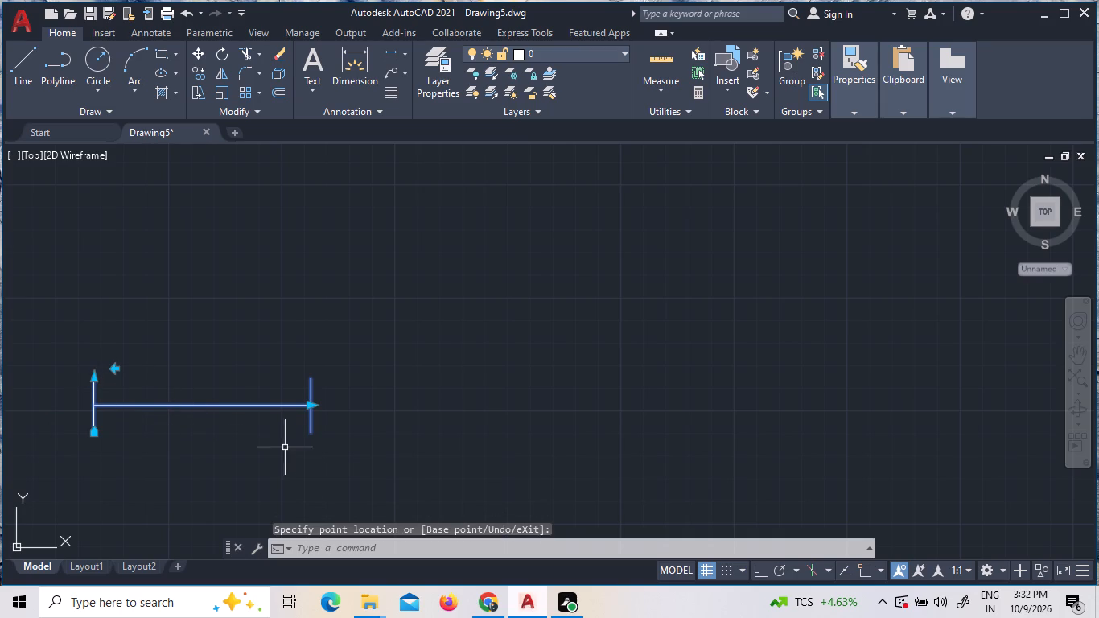
{"action": "scroll", "coordinate": [283, 453], "scroll_direction": "down", "scroll_amount": 4}
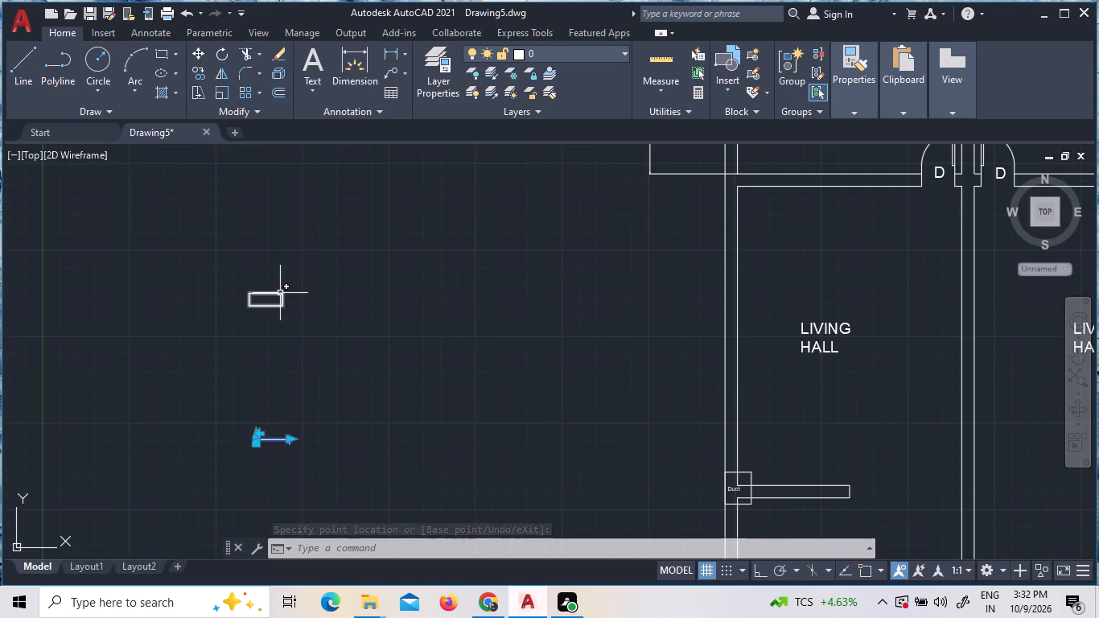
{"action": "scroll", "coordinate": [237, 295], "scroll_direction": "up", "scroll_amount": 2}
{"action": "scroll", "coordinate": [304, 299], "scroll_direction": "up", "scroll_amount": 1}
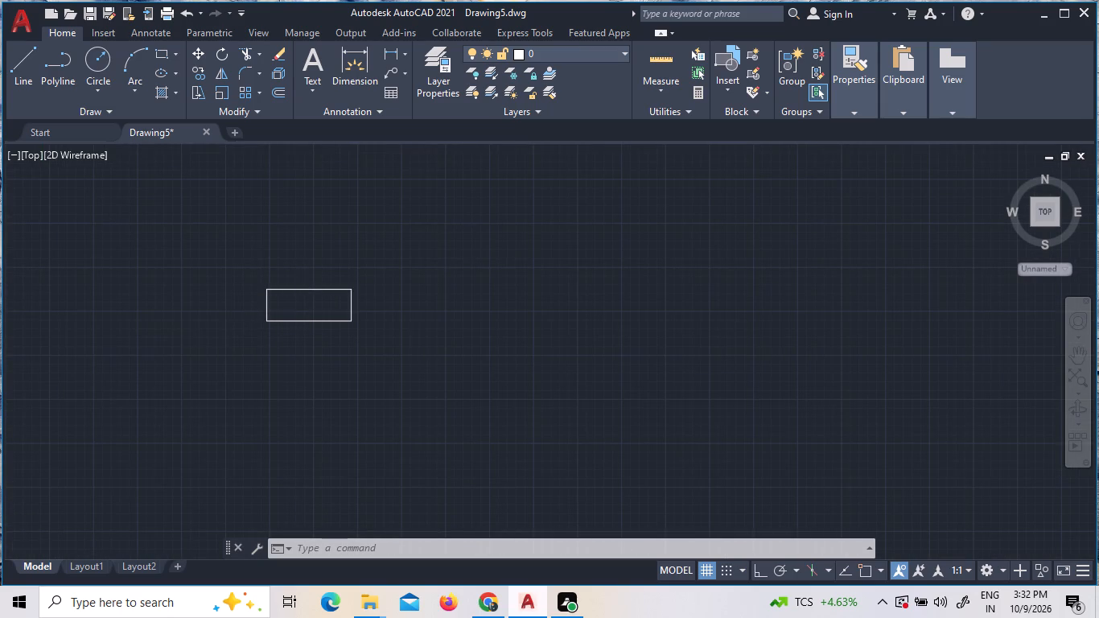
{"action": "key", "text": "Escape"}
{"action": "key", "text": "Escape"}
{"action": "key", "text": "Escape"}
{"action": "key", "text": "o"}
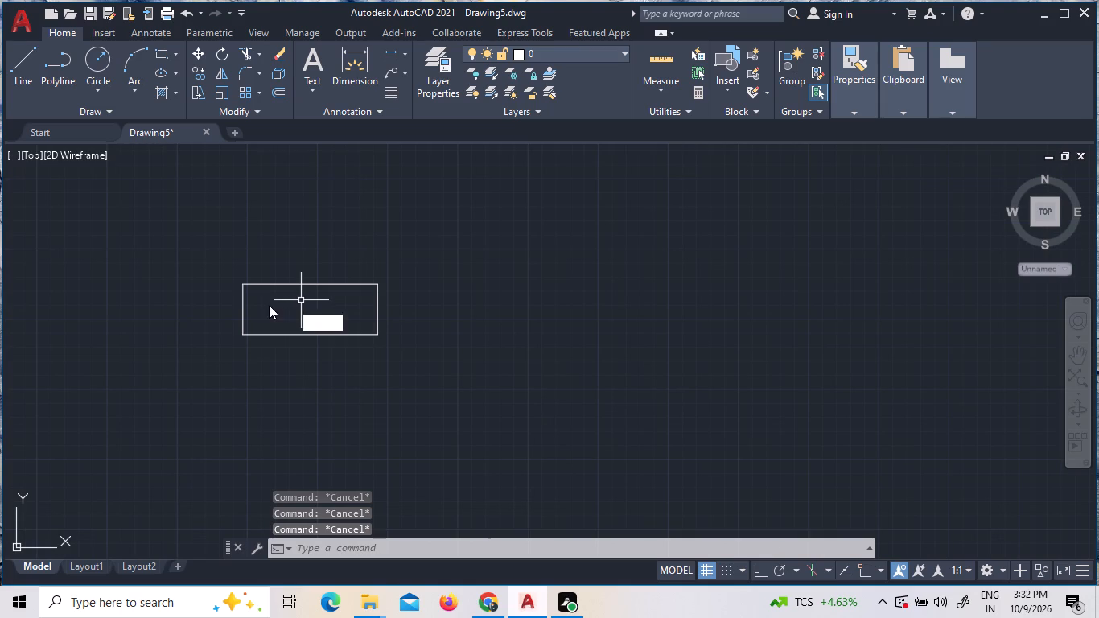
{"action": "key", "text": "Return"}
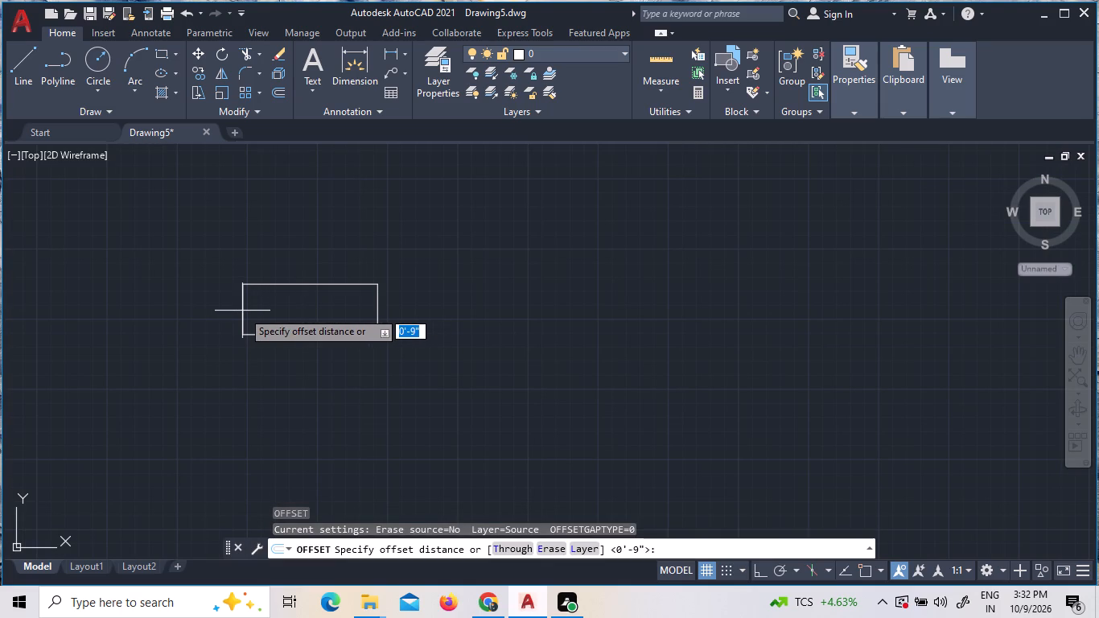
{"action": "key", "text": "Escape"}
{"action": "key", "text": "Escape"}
Draw a horizontal 2' centre line across the loose 2' by 9" rectangle, between the midpoints of its short sides.
{"action": "key", "text": "l"}
{"action": "key", "text": "Return"}
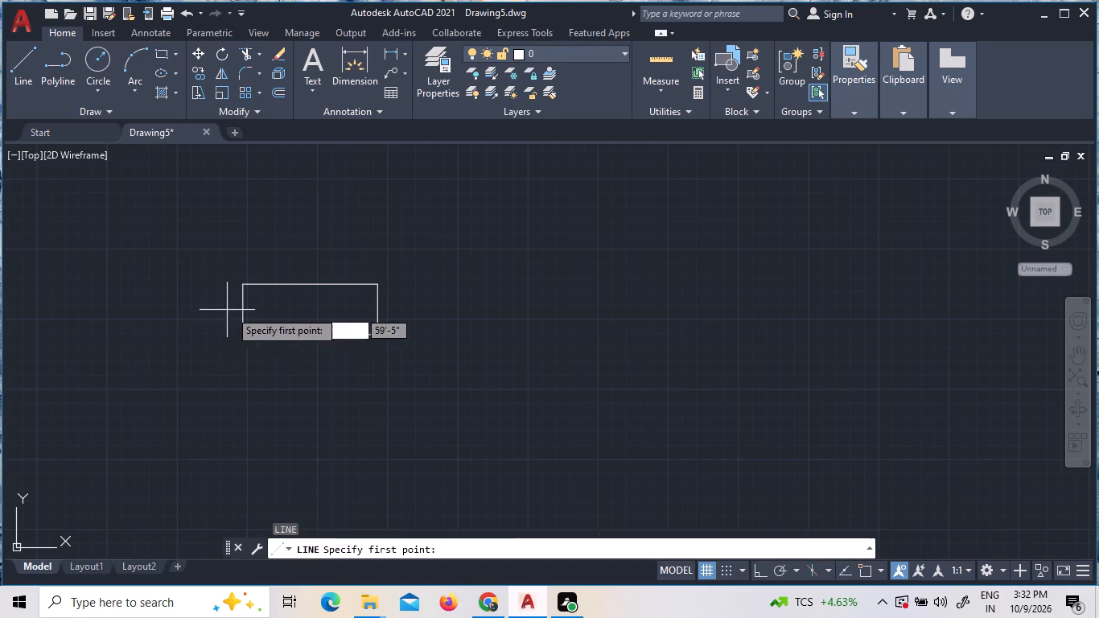
{"action": "left_click", "coordinate": [861, 568]}
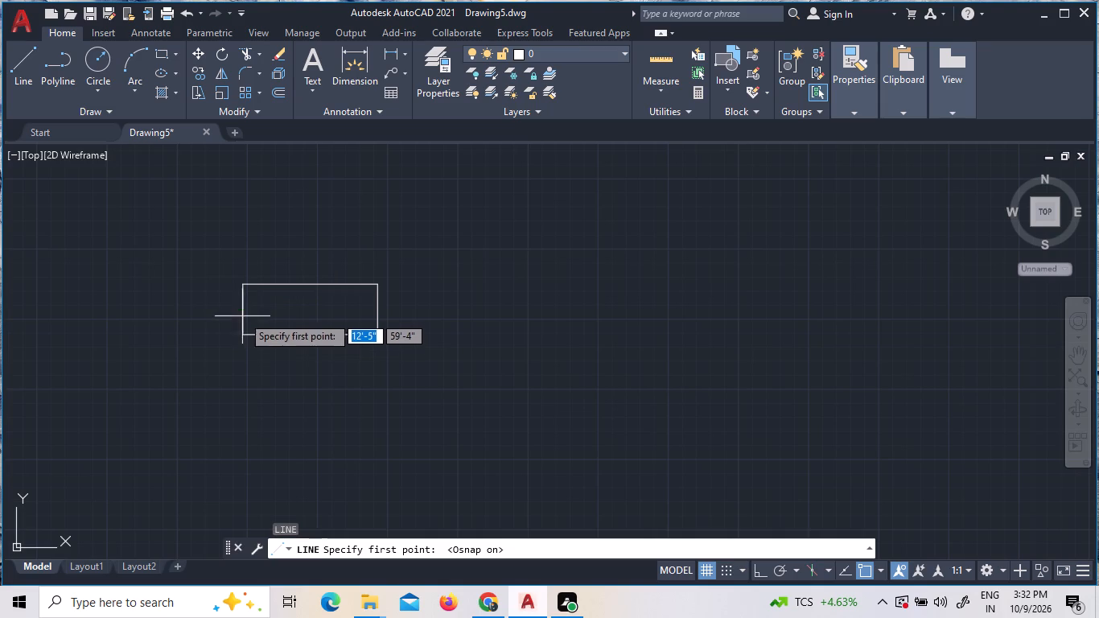
{"action": "left_click", "coordinate": [241, 310]}
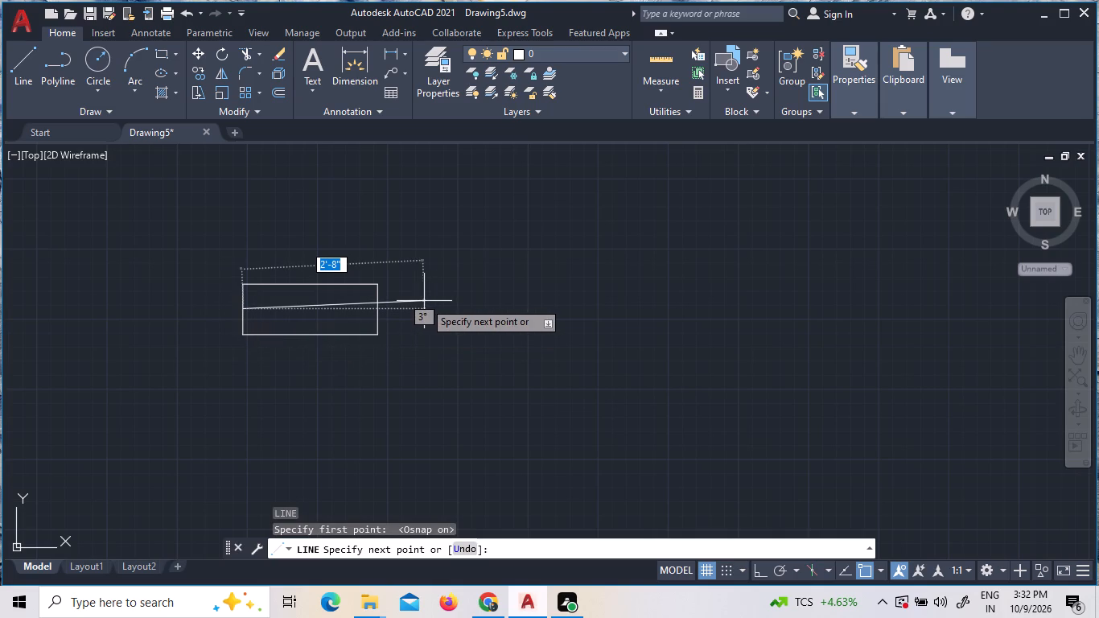
{"action": "key", "text": "F8"}
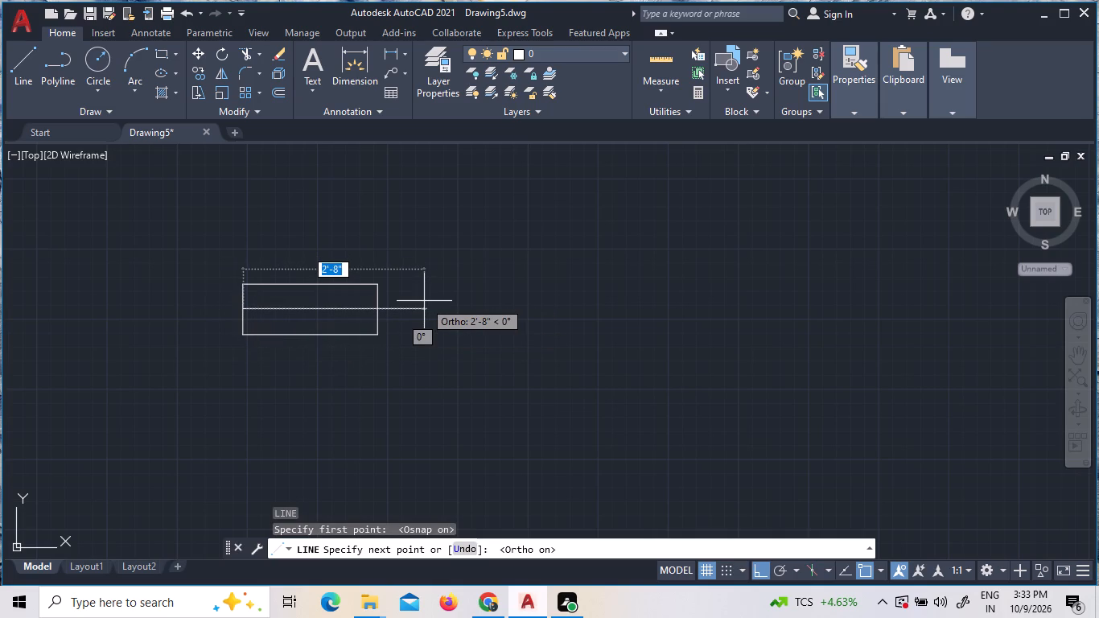
{"action": "left_click", "coordinate": [379, 309]}
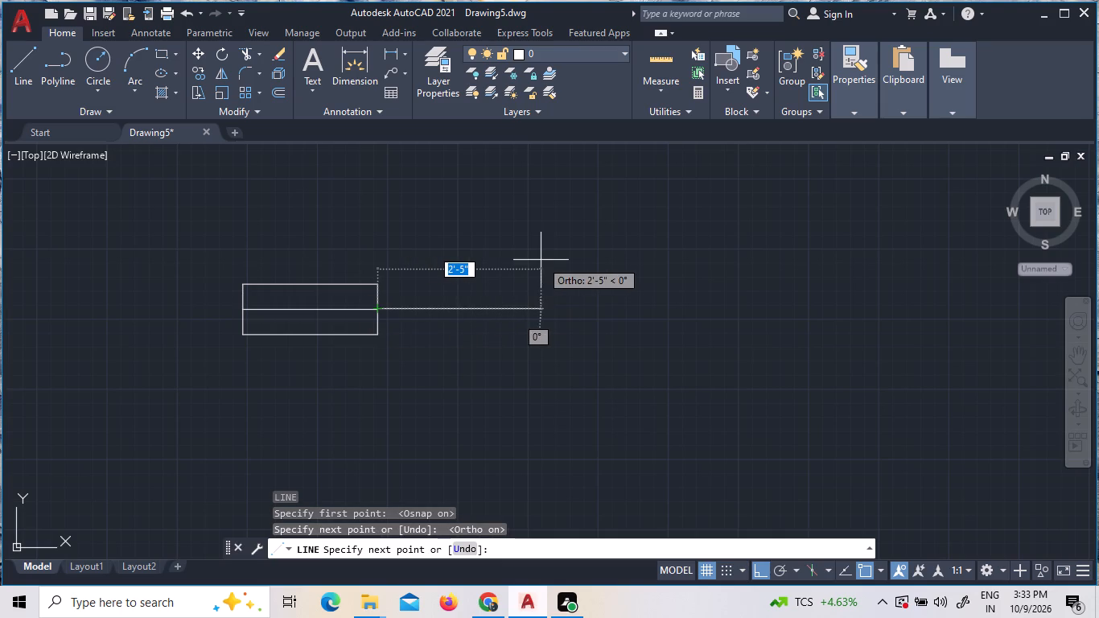
{"action": "key", "text": "Escape"}
Offset the rectangle's centre line by 2" to both sides, above and below.
{"action": "key", "text": "o"}
{"action": "key", "text": "Return"}
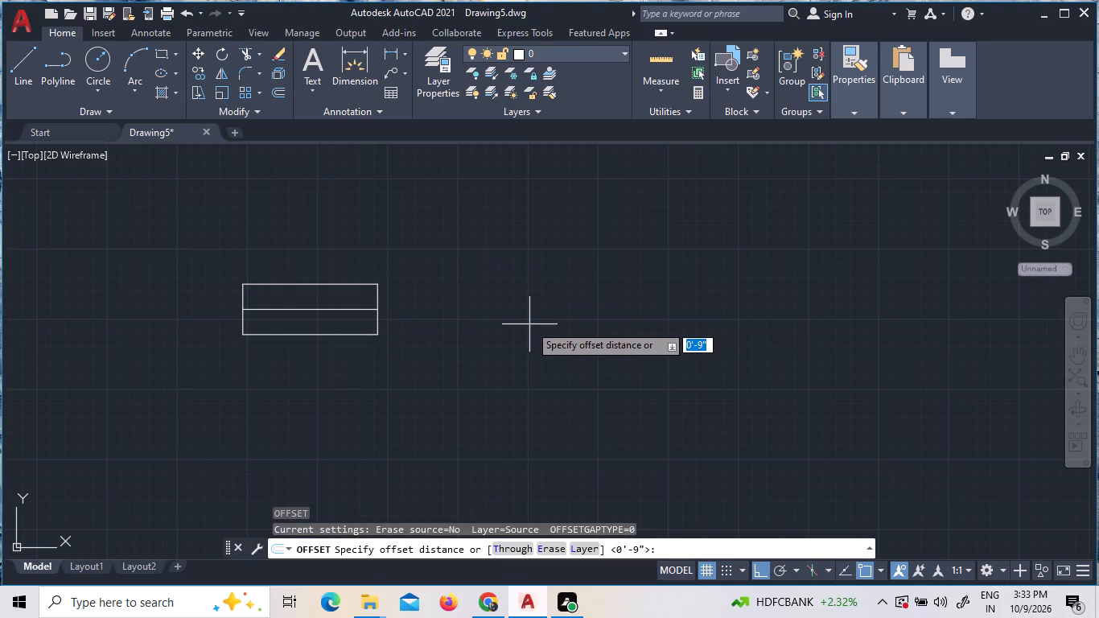
{"action": "type", "text": "2\""}
{"action": "key", "text": "Return"}
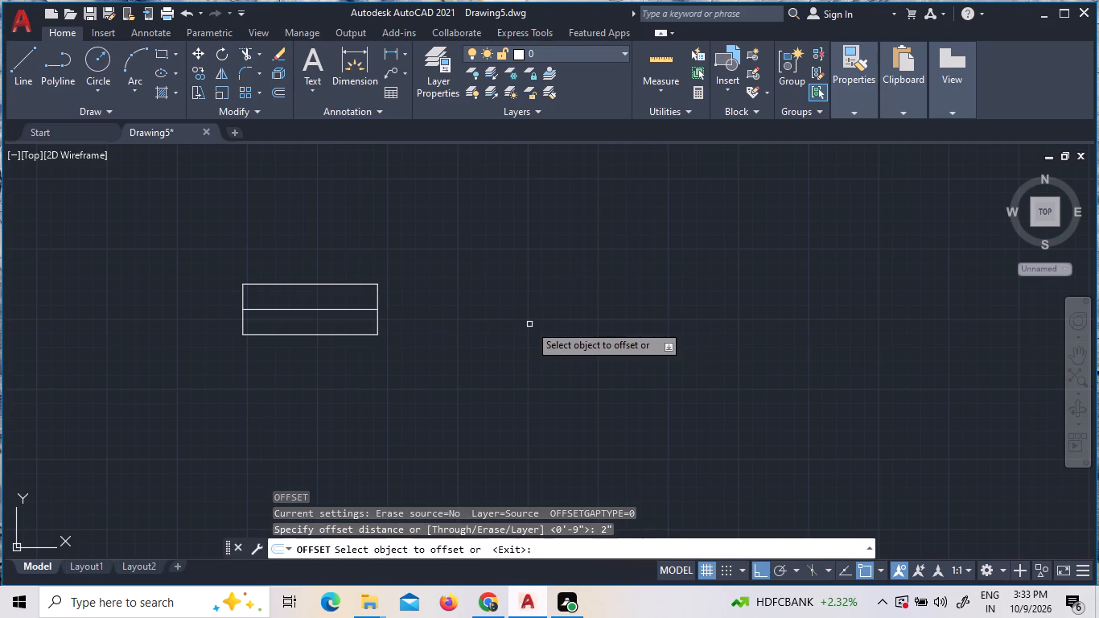
{"action": "left_click", "coordinate": [322, 311]}
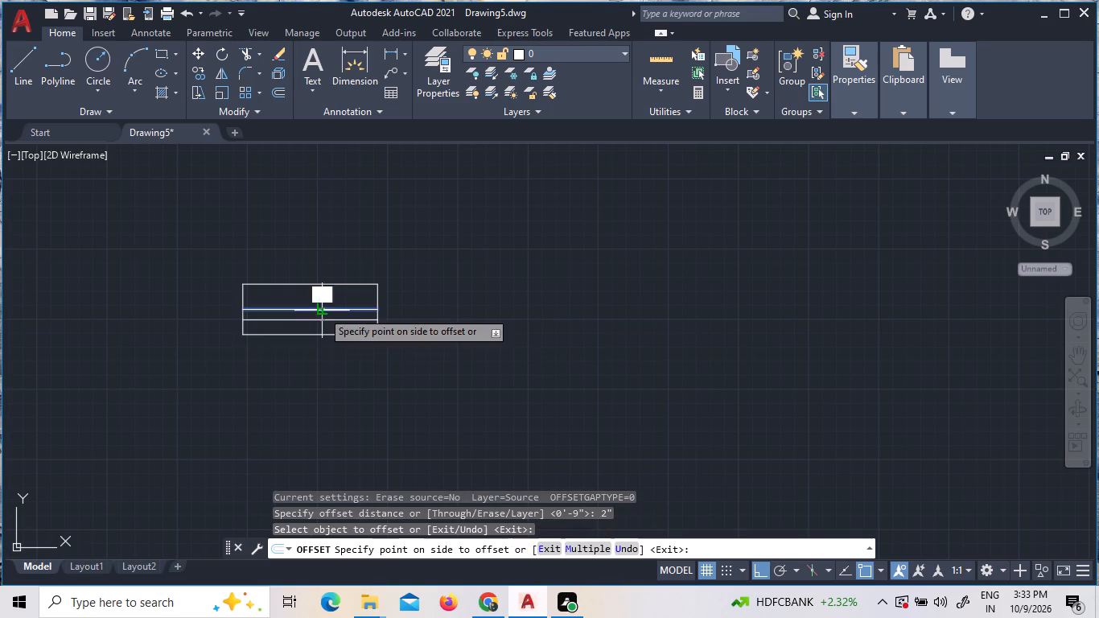
{"action": "left_click", "coordinate": [324, 296]}
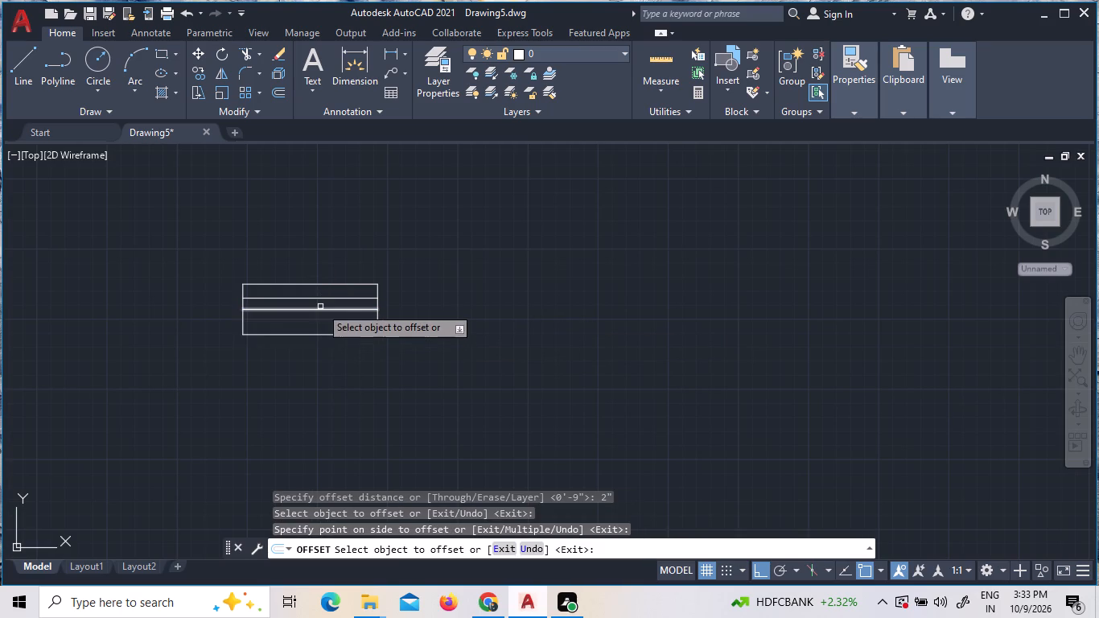
{"action": "left_click", "coordinate": [320, 307]}
{"action": "left_click", "coordinate": [320, 311]}
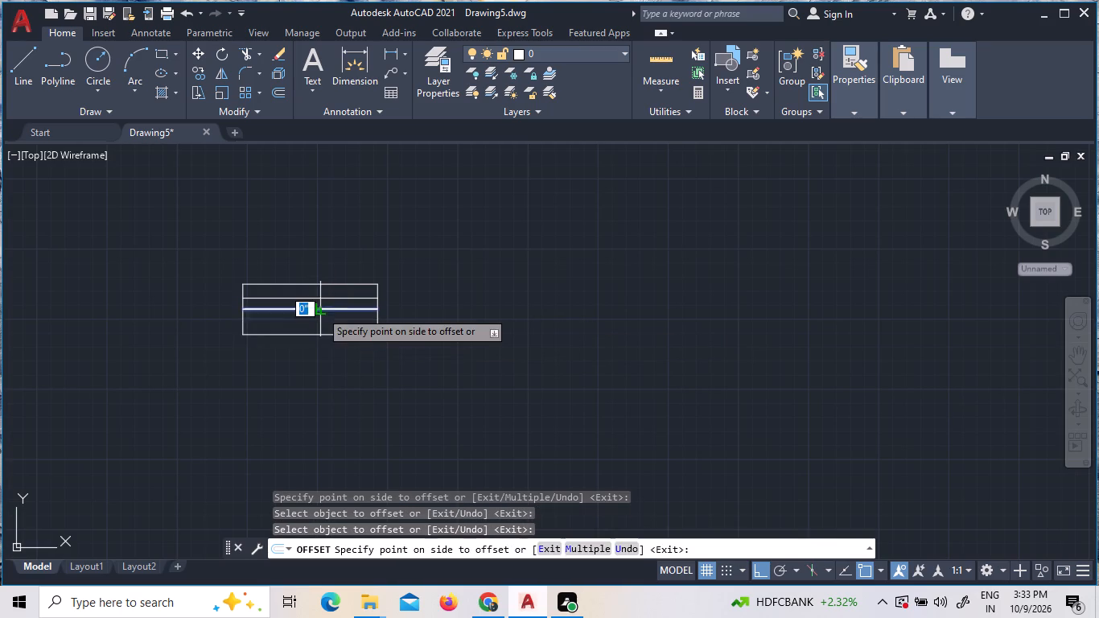
{"action": "left_click", "coordinate": [317, 321]}
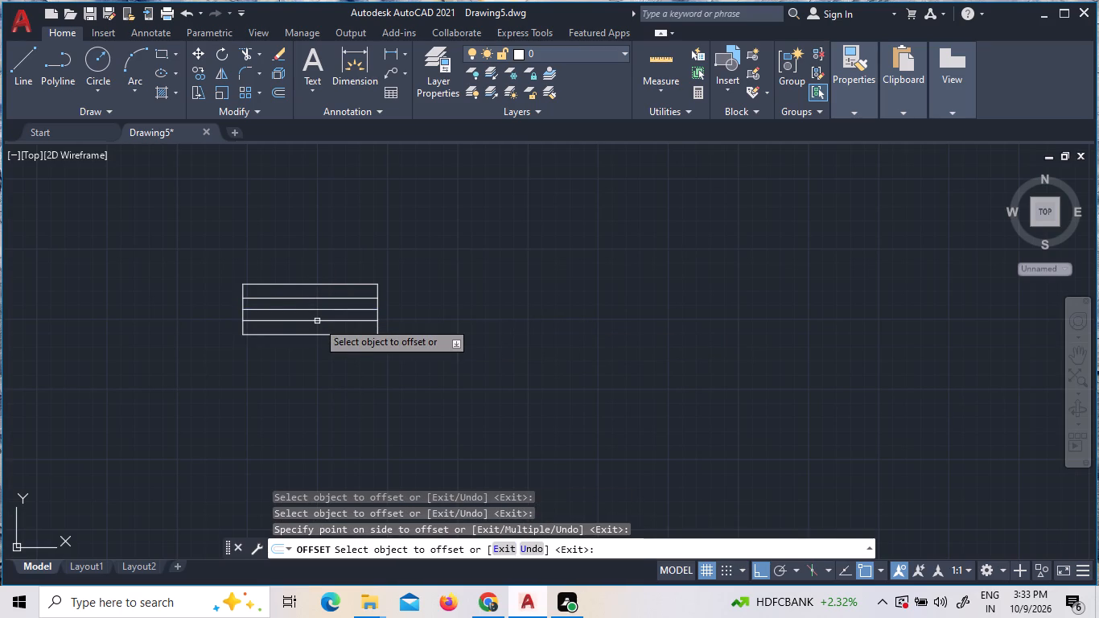
{"action": "key", "text": "Escape"}
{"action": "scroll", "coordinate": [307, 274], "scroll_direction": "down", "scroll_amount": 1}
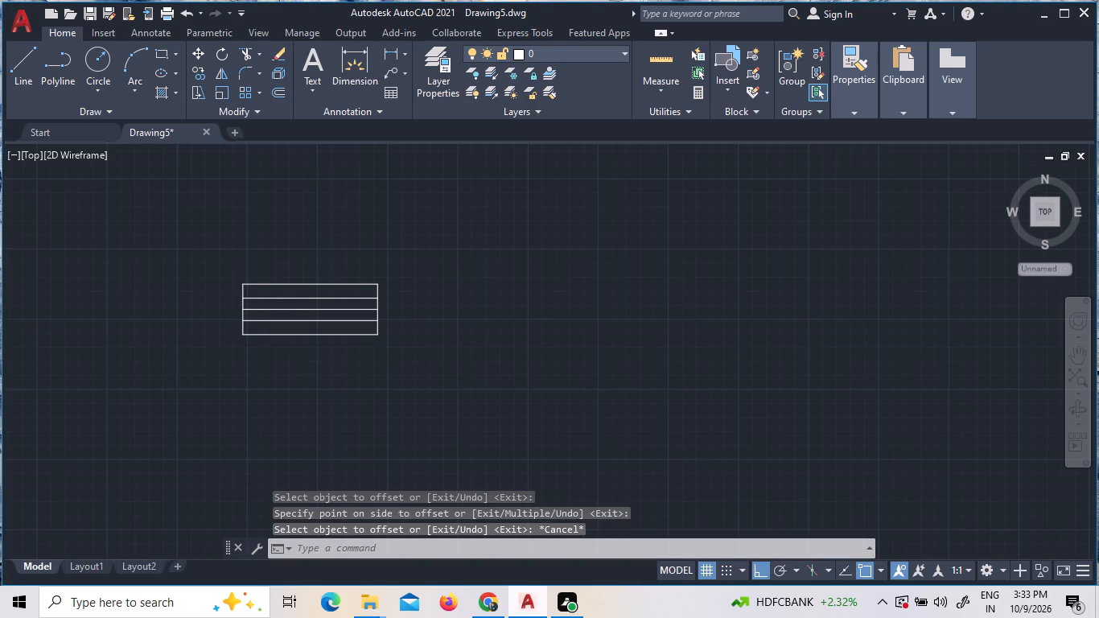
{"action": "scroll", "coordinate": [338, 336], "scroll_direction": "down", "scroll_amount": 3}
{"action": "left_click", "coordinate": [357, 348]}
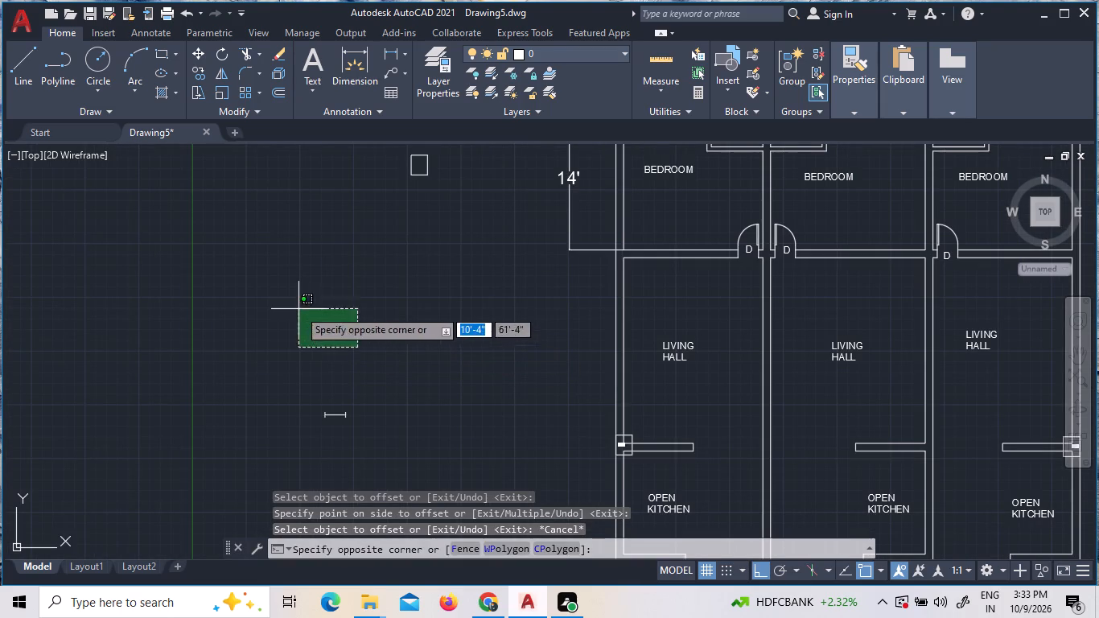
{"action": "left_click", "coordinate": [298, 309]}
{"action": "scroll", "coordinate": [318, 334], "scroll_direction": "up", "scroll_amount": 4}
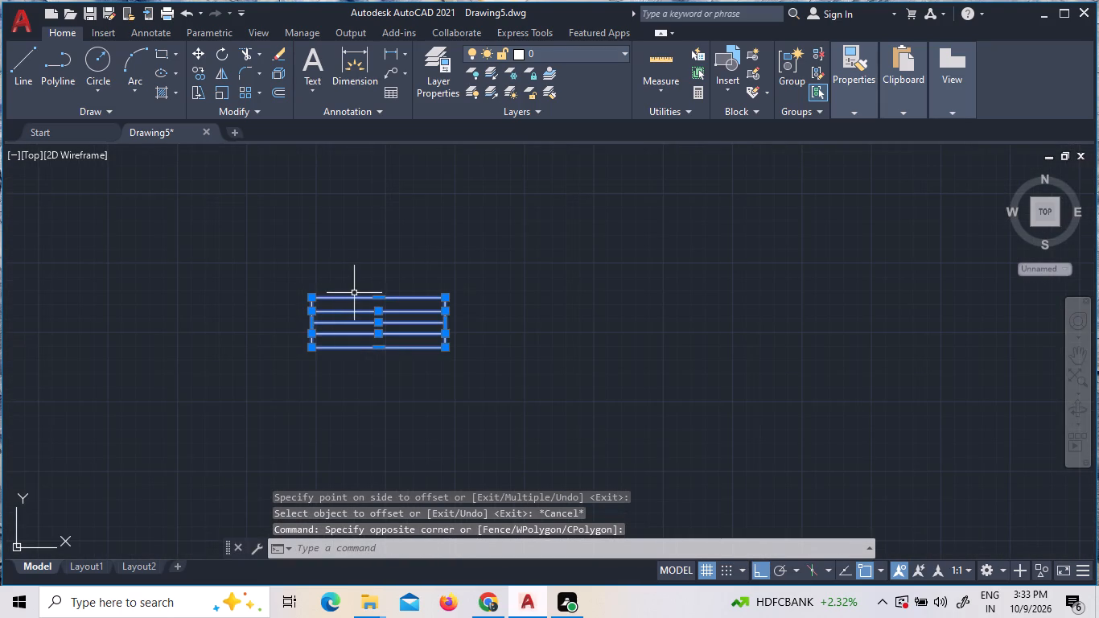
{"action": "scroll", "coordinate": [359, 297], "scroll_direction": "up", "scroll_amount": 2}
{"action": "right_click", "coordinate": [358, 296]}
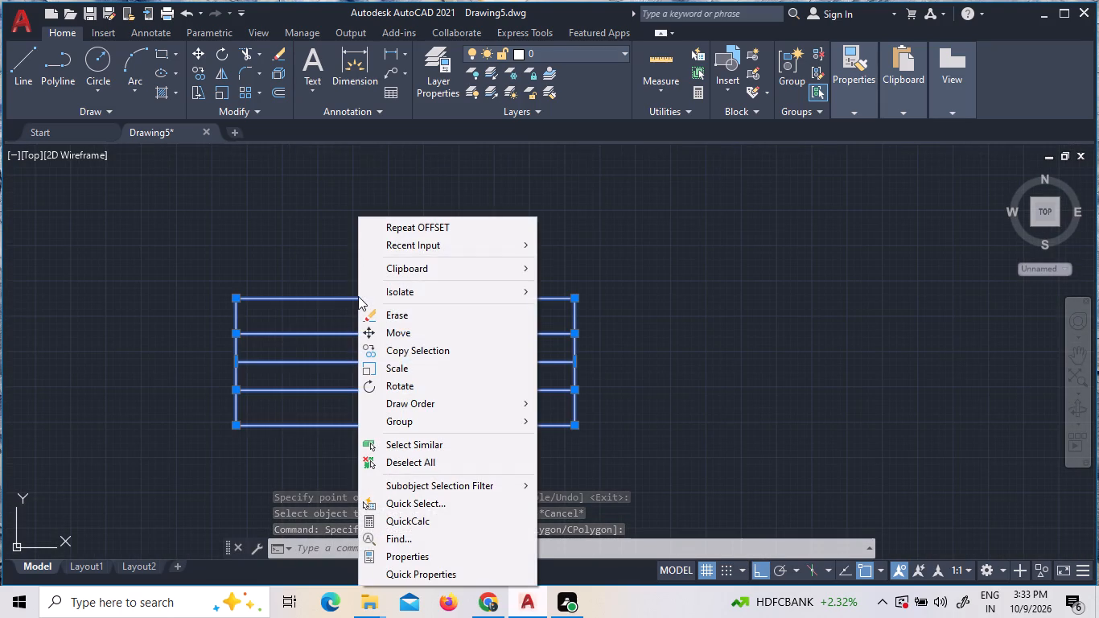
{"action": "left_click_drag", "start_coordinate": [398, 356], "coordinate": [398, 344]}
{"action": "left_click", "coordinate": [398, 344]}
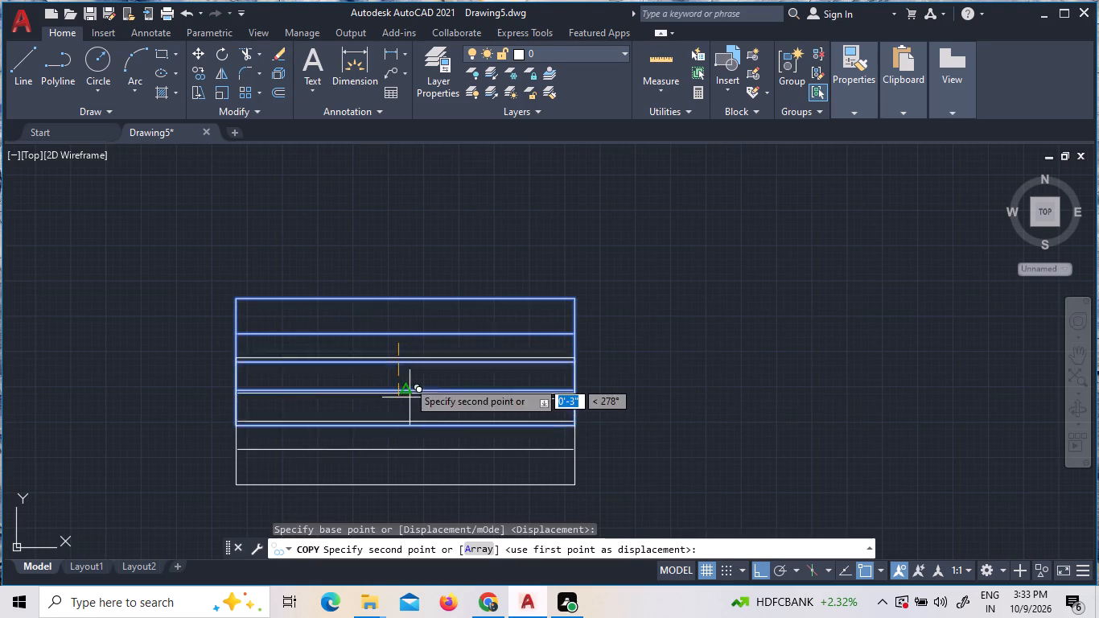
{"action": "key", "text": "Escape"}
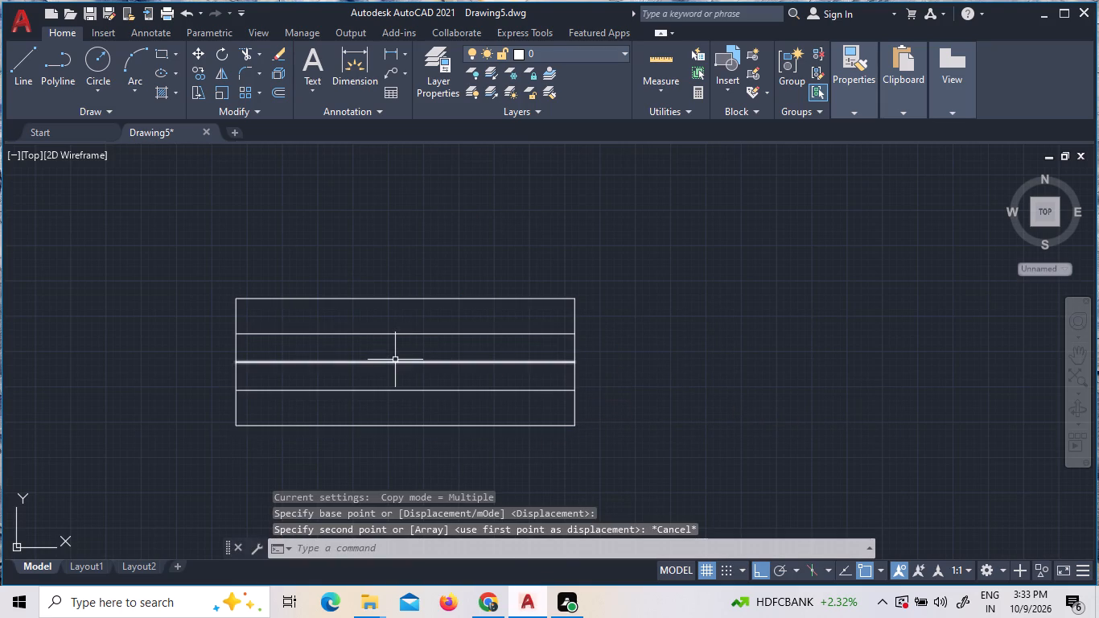
Delete the centre line of the loose rectangle, keeping the two offset lines.
{"action": "left_click", "coordinate": [395, 360]}
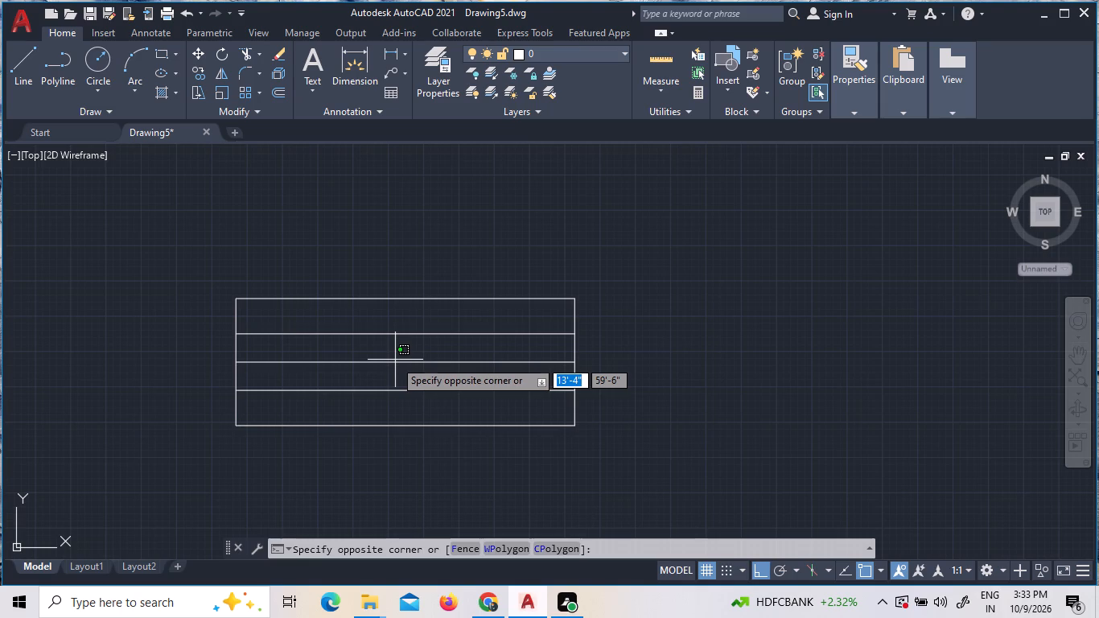
{"action": "left_click", "coordinate": [441, 374]}
{"action": "left_click", "coordinate": [428, 362]}
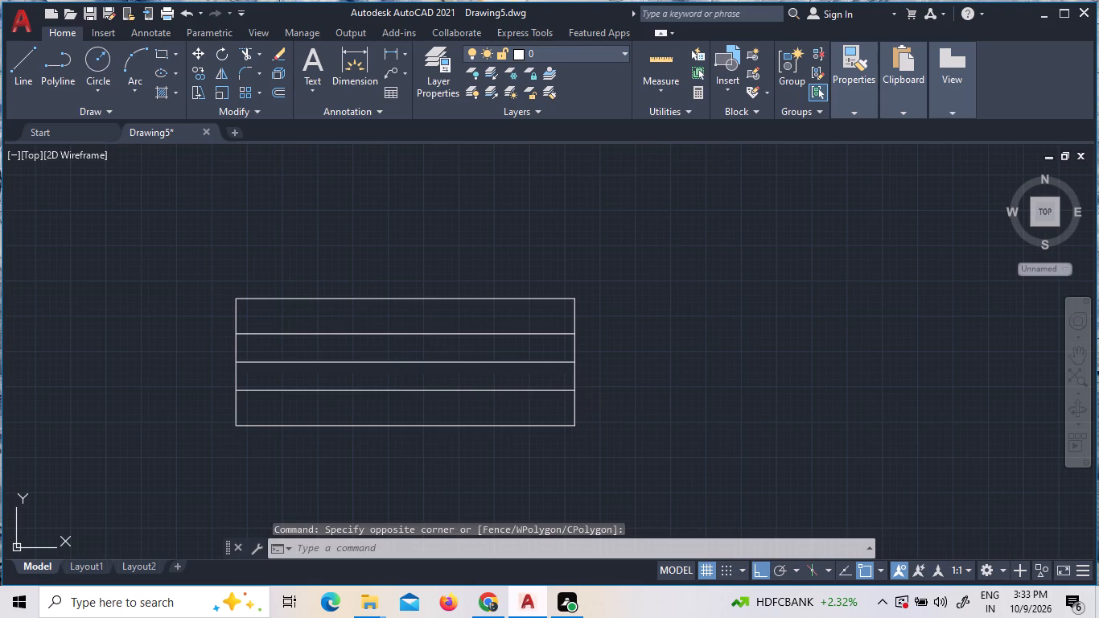
{"action": "key", "text": "Delete"}
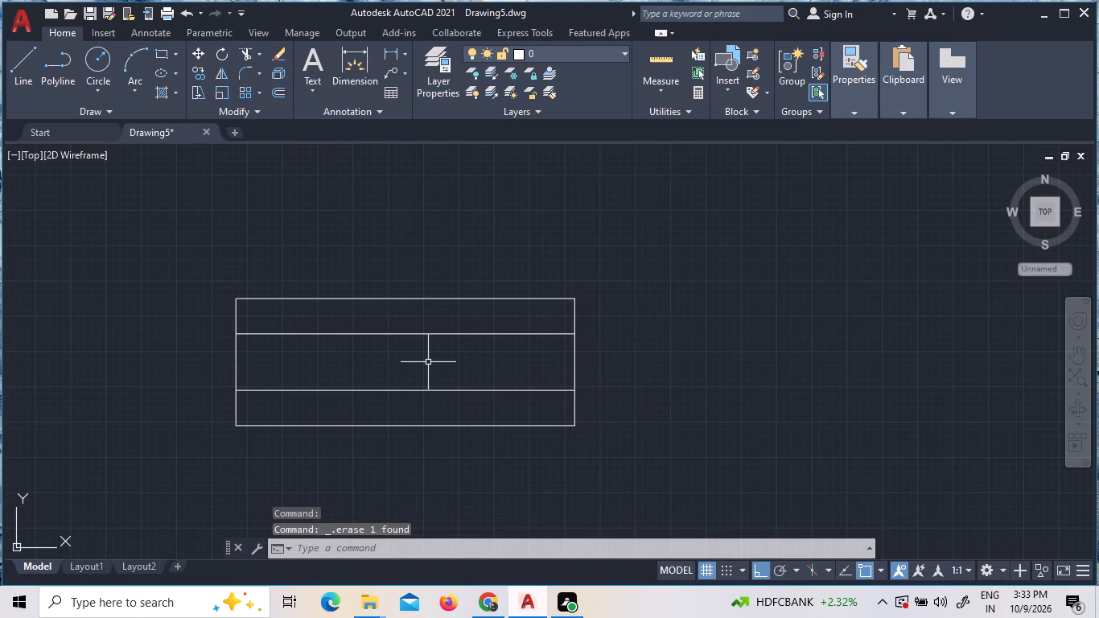
Copy the rectangle with its two inner lines into the short wall below the first unit's "OPEN KITCHEN" label, fitting the wall's thickness.
{"action": "scroll", "coordinate": [429, 362], "scroll_direction": "down", "scroll_amount": 2}
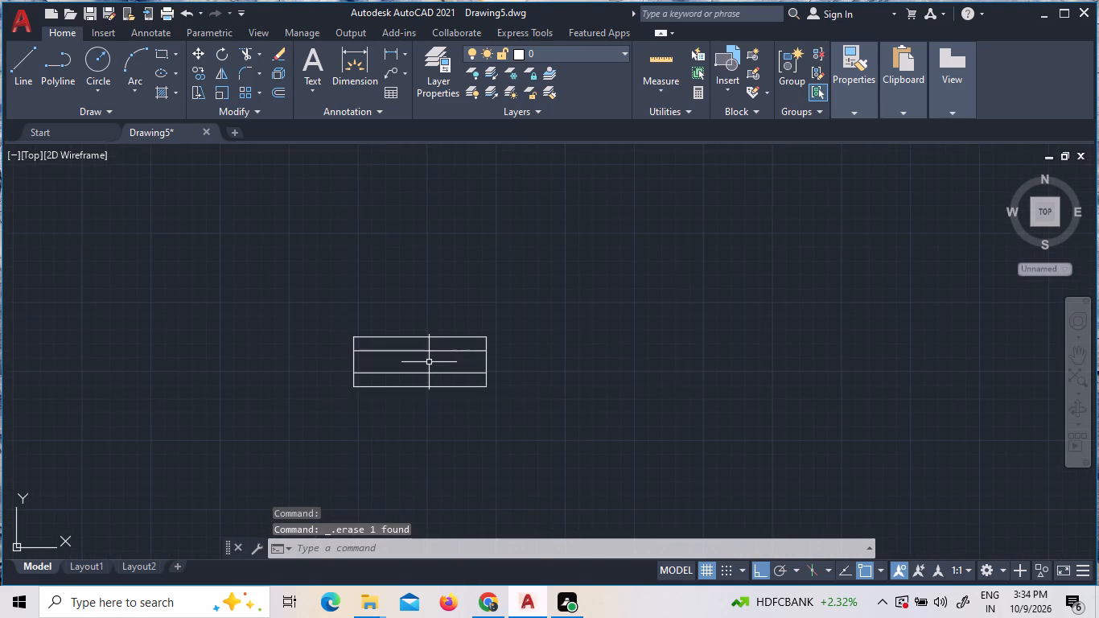
{"action": "left_click", "coordinate": [524, 413]}
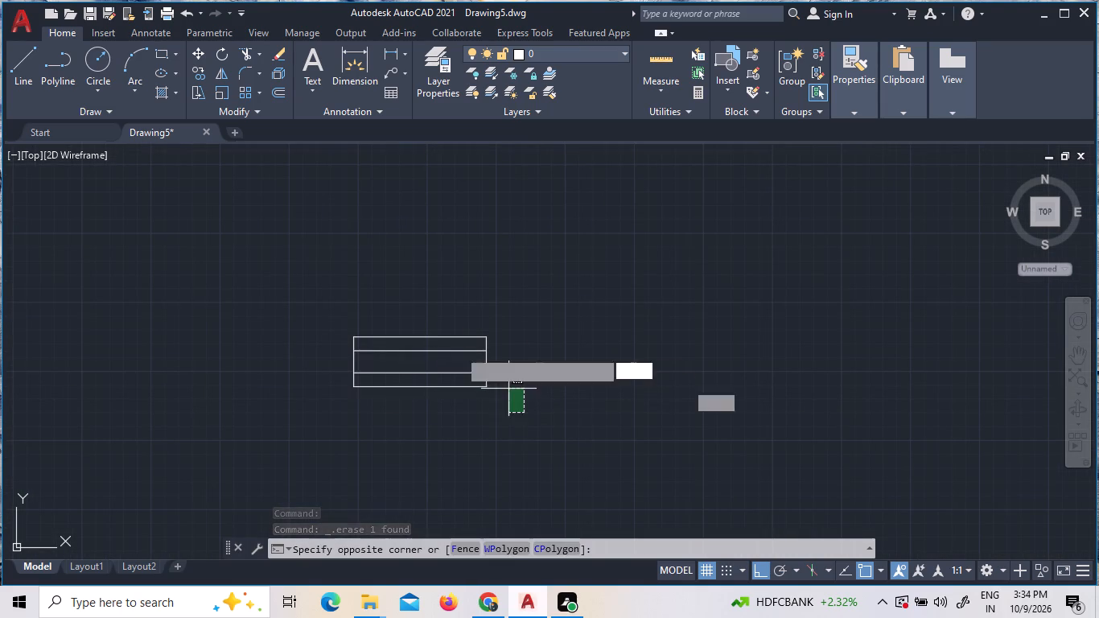
{"action": "left_click", "coordinate": [332, 317]}
{"action": "right_click", "coordinate": [332, 317]}
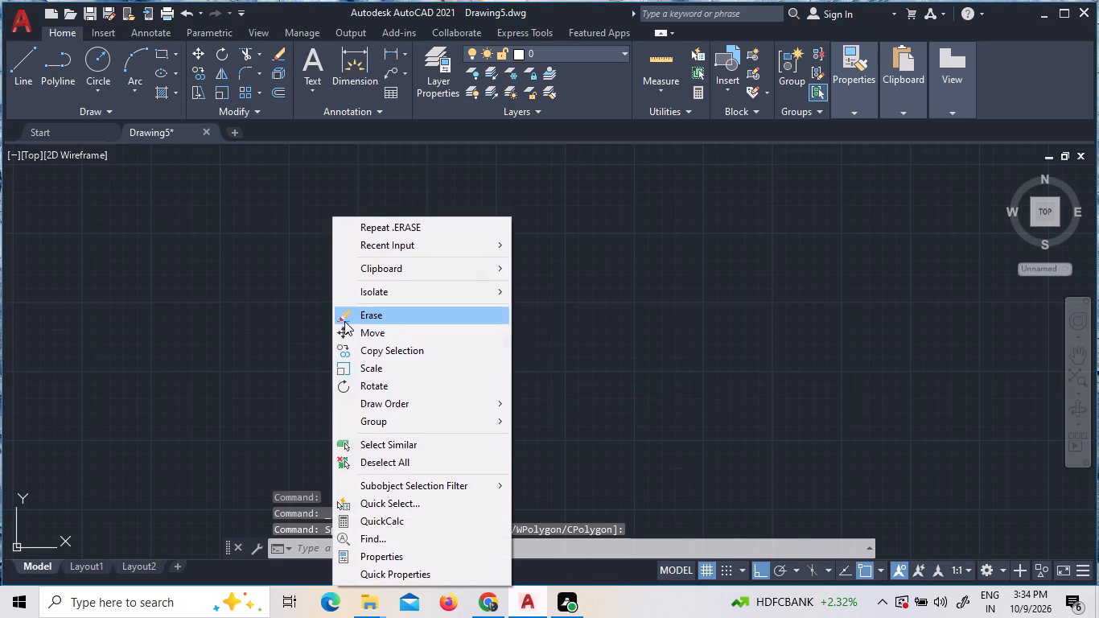
{"action": "left_click", "coordinate": [355, 352]}
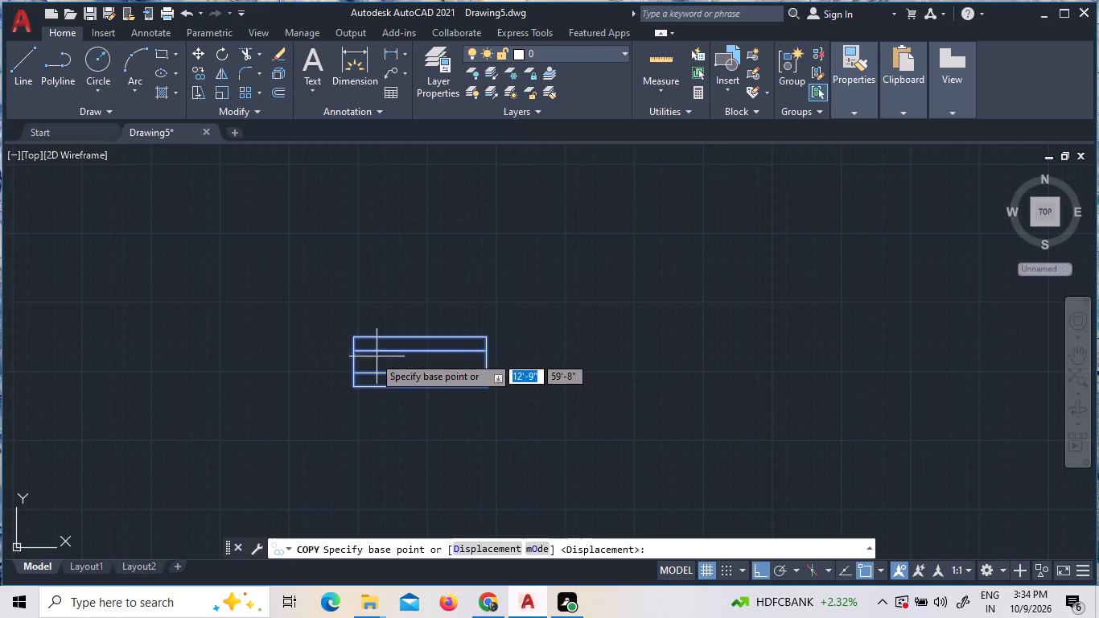
{"action": "left_click", "coordinate": [355, 352]}
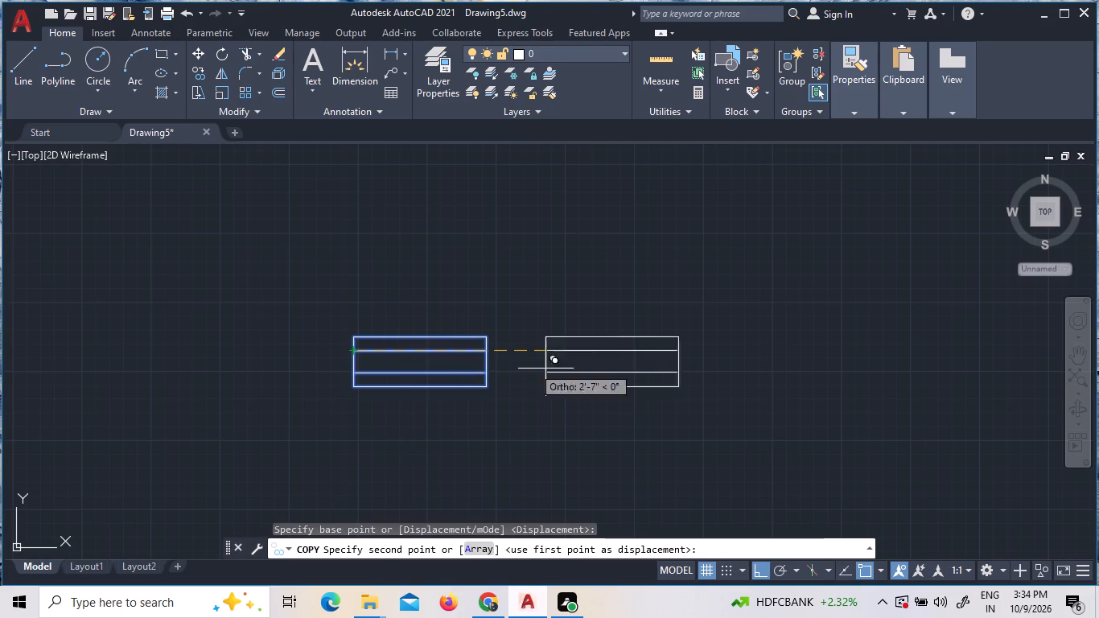
{"action": "scroll", "coordinate": [607, 403], "scroll_direction": "down", "scroll_amount": 3}
{"action": "scroll", "coordinate": [529, 395], "scroll_direction": "down", "scroll_amount": 3}
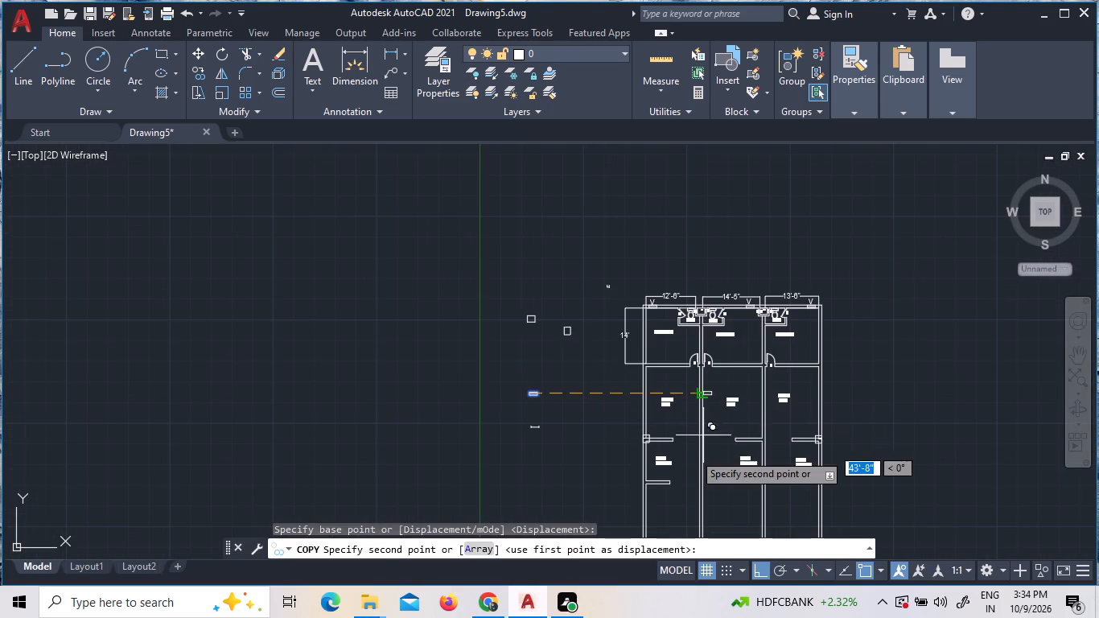
{"action": "key", "text": "F8"}
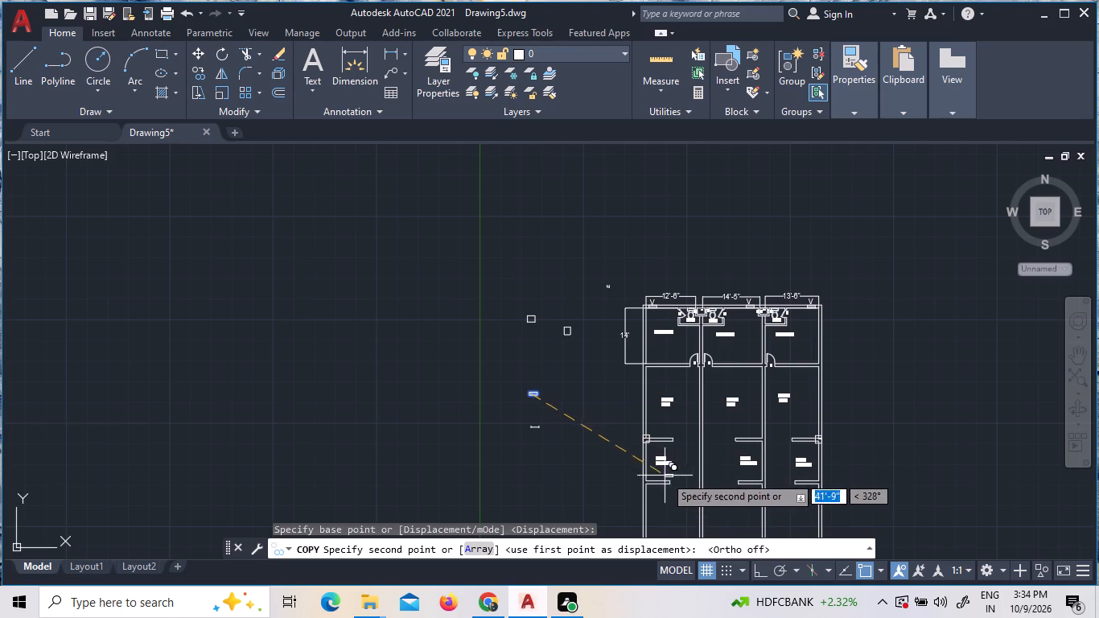
{"action": "scroll", "coordinate": [660, 492], "scroll_direction": "up", "scroll_amount": 6}
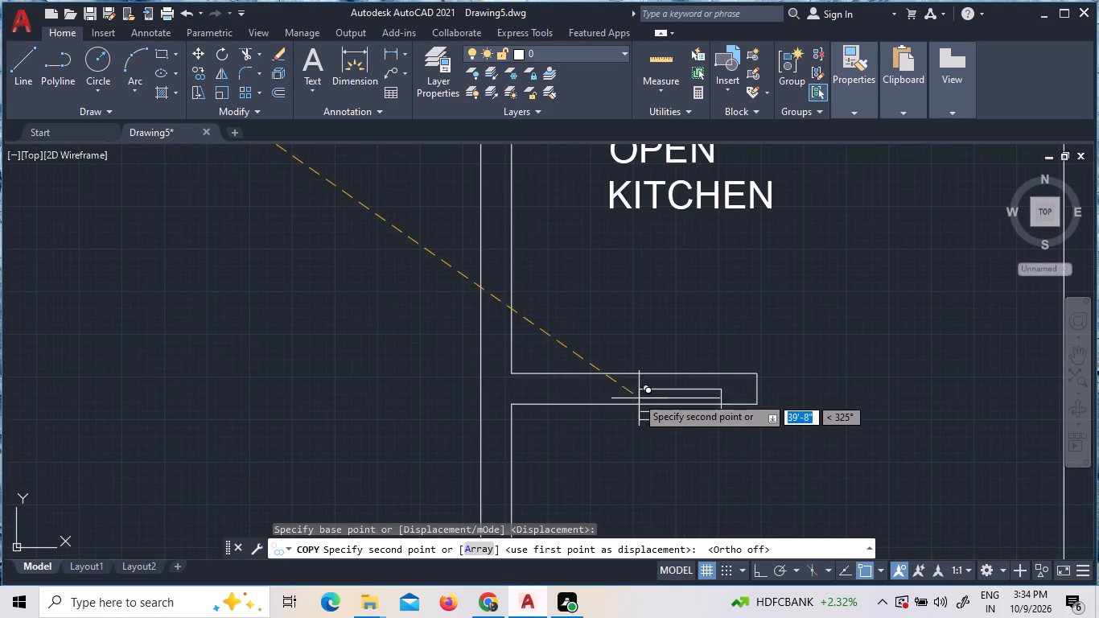
{"action": "scroll", "coordinate": [603, 389], "scroll_direction": "up", "scroll_amount": 3}
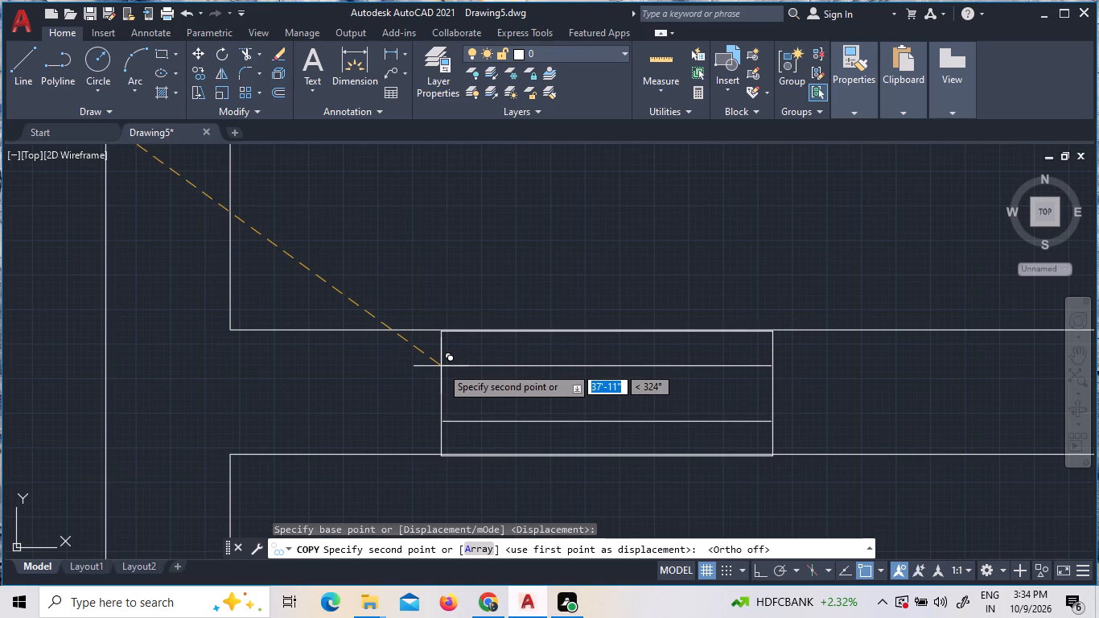
{"action": "scroll", "coordinate": [433, 364], "scroll_direction": "up", "scroll_amount": 1}
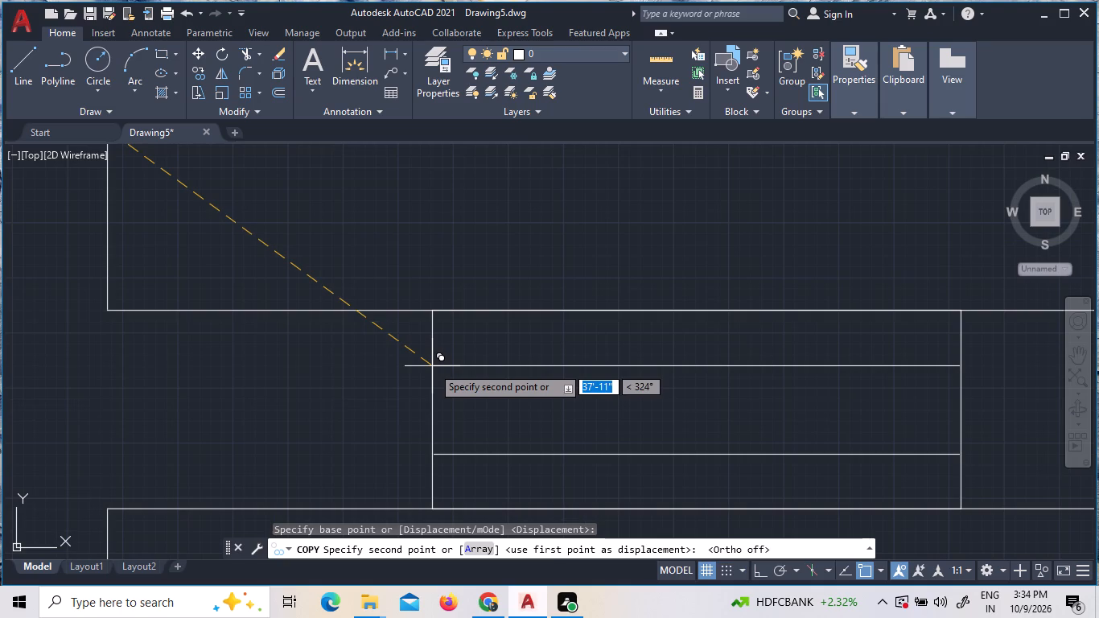
{"action": "left_click", "coordinate": [432, 366]}
Copy the window symbol onto the short walls below the second and third units' "OPEN KITCHEN" labels, finishing the Copy command.
{"action": "scroll", "coordinate": [284, 340], "scroll_direction": "down", "scroll_amount": 1}
{"action": "scroll", "coordinate": [151, 305], "scroll_direction": "down", "scroll_amount": 5}
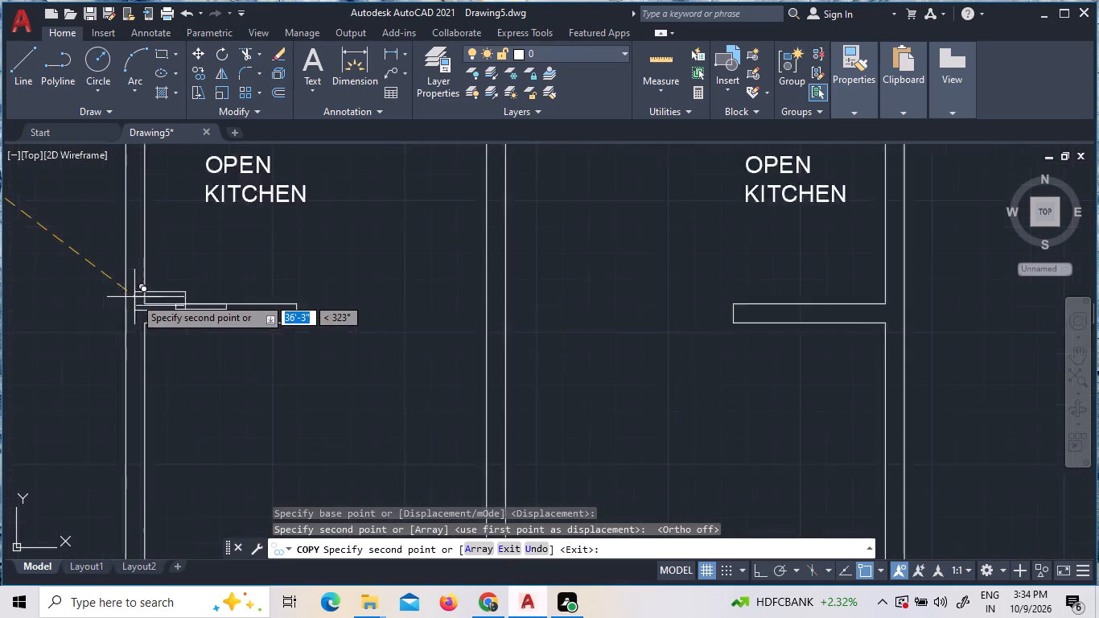
{"action": "scroll", "coordinate": [555, 307], "scroll_direction": "up", "scroll_amount": 1}
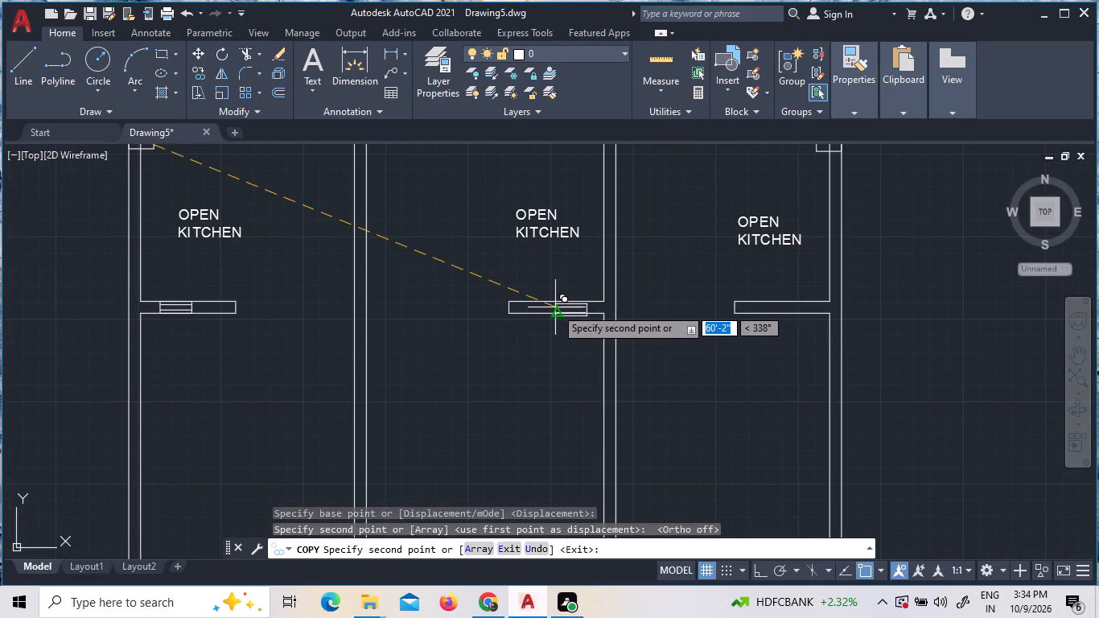
{"action": "scroll", "coordinate": [555, 307], "scroll_direction": "up", "scroll_amount": 2}
{"action": "left_click", "coordinate": [552, 298]}
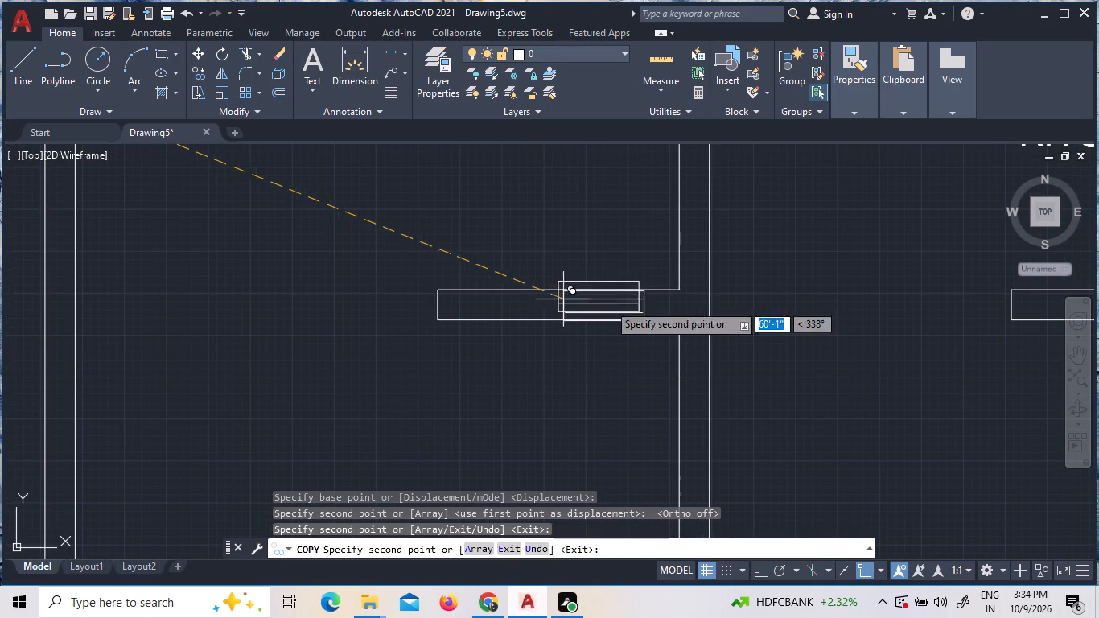
{"action": "scroll", "coordinate": [559, 328], "scroll_direction": "down", "scroll_amount": 1}
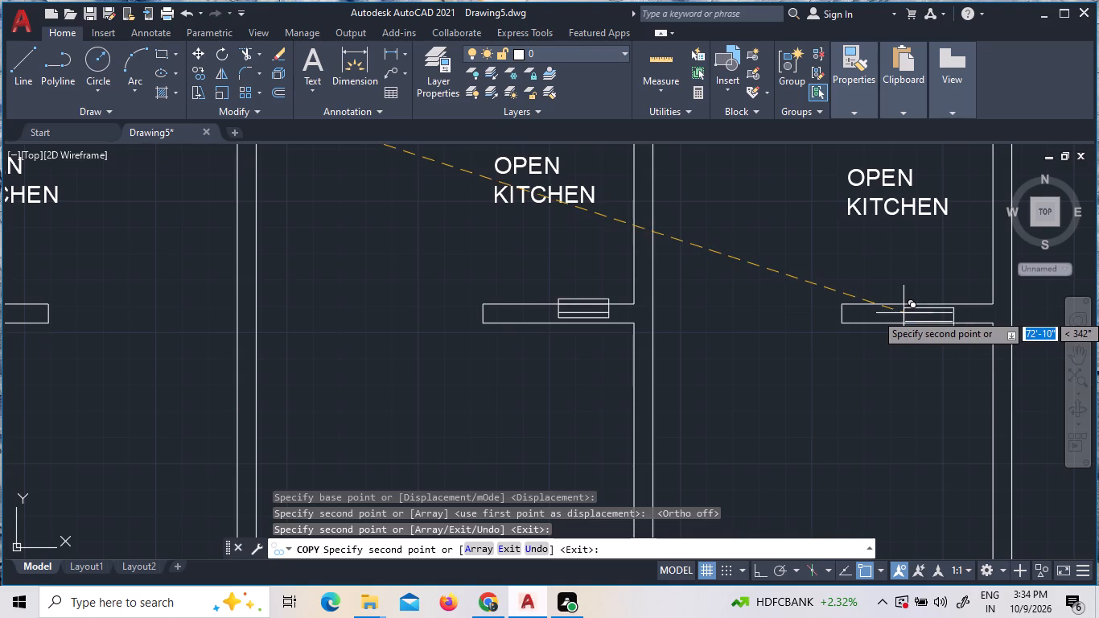
{"action": "left_click", "coordinate": [906, 309]}
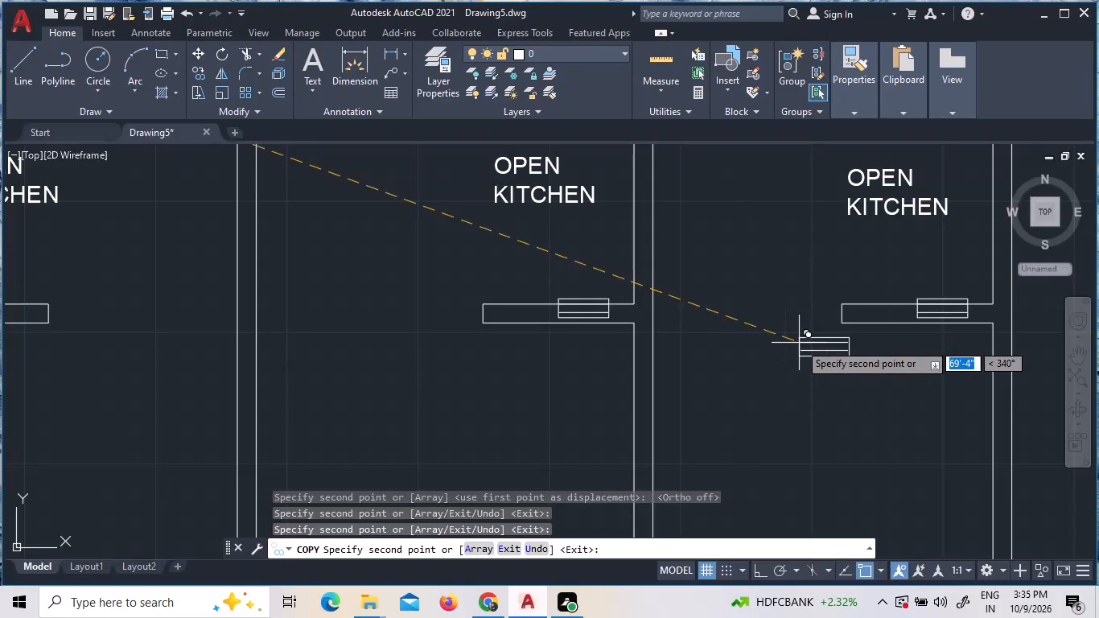
{"action": "key", "text": "Escape"}
Move the first unit's kitchen window rectangle slightly up so its upper corner sits on the wall's upper line.
{"action": "scroll", "coordinate": [171, 303], "scroll_direction": "down", "scroll_amount": 2}
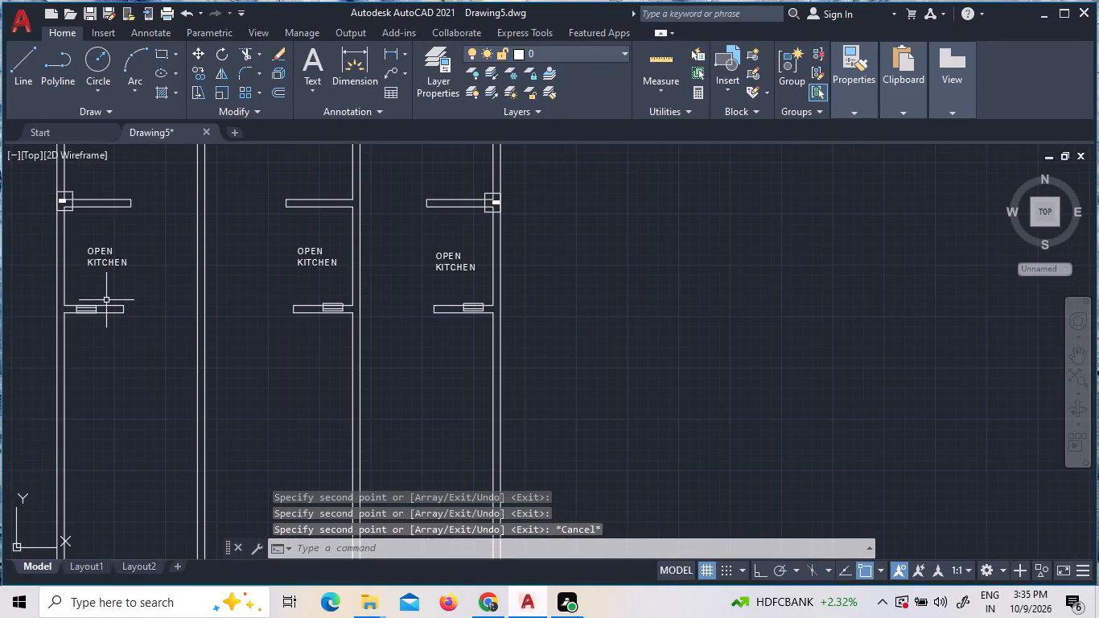
{"action": "scroll", "coordinate": [56, 301], "scroll_direction": "up", "scroll_amount": 4}
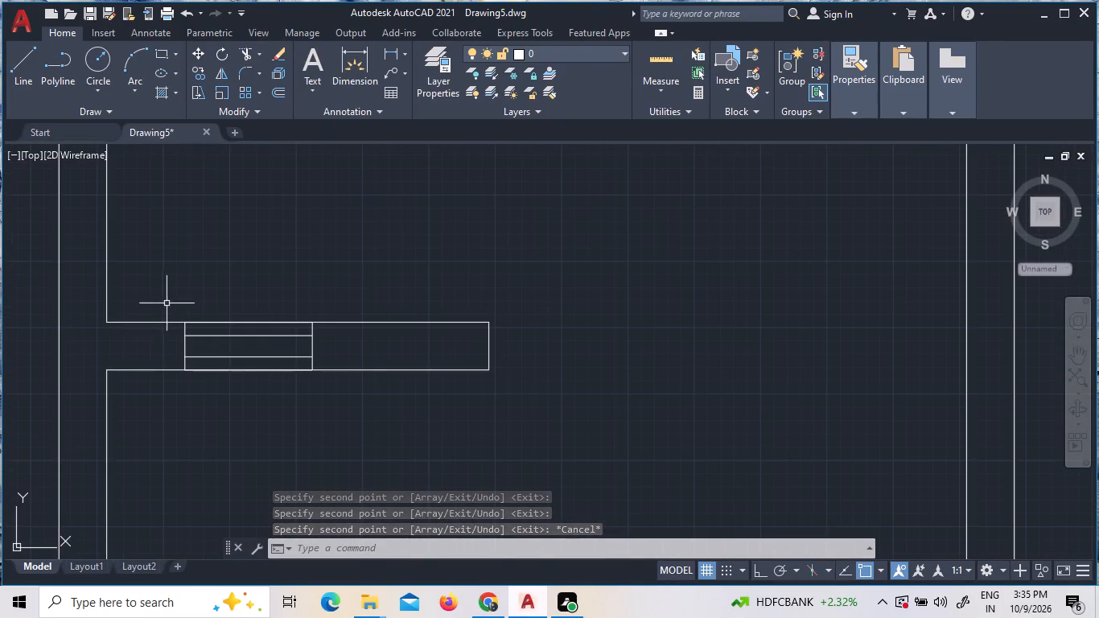
{"action": "scroll", "coordinate": [169, 305], "scroll_direction": "up", "scroll_amount": 4}
{"action": "scroll", "coordinate": [308, 434], "scroll_direction": "up", "scroll_amount": 3}
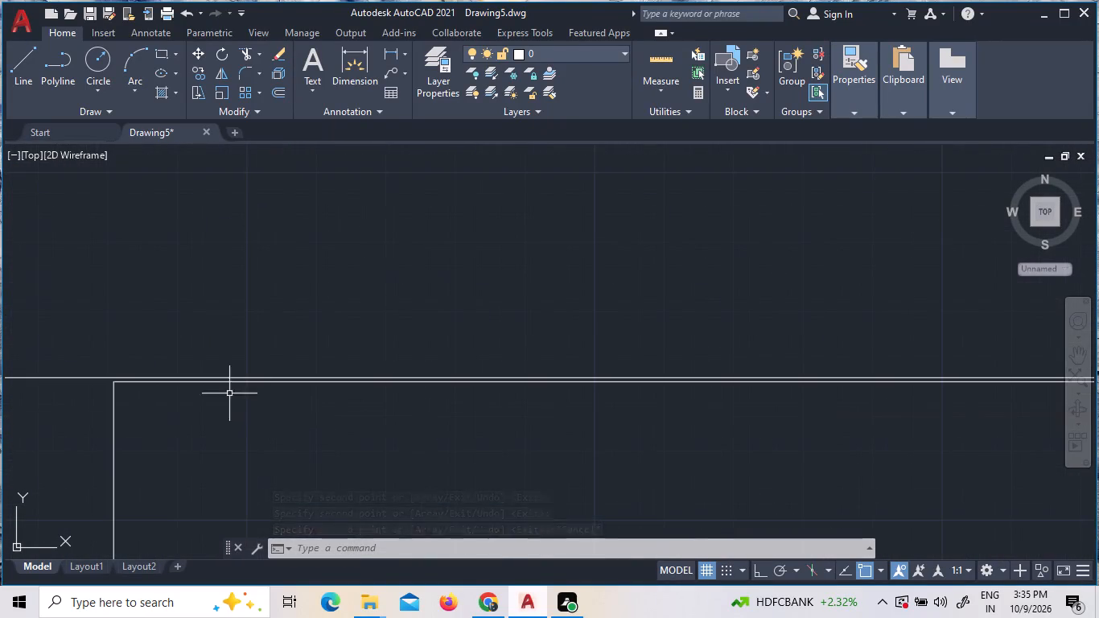
{"action": "scroll", "coordinate": [49, 370], "scroll_direction": "up", "scroll_amount": 3}
{"action": "left_click_drag", "start_coordinate": [428, 484], "coordinate": [356, 479]}
{"action": "left_click", "coordinate": [188, 447]}
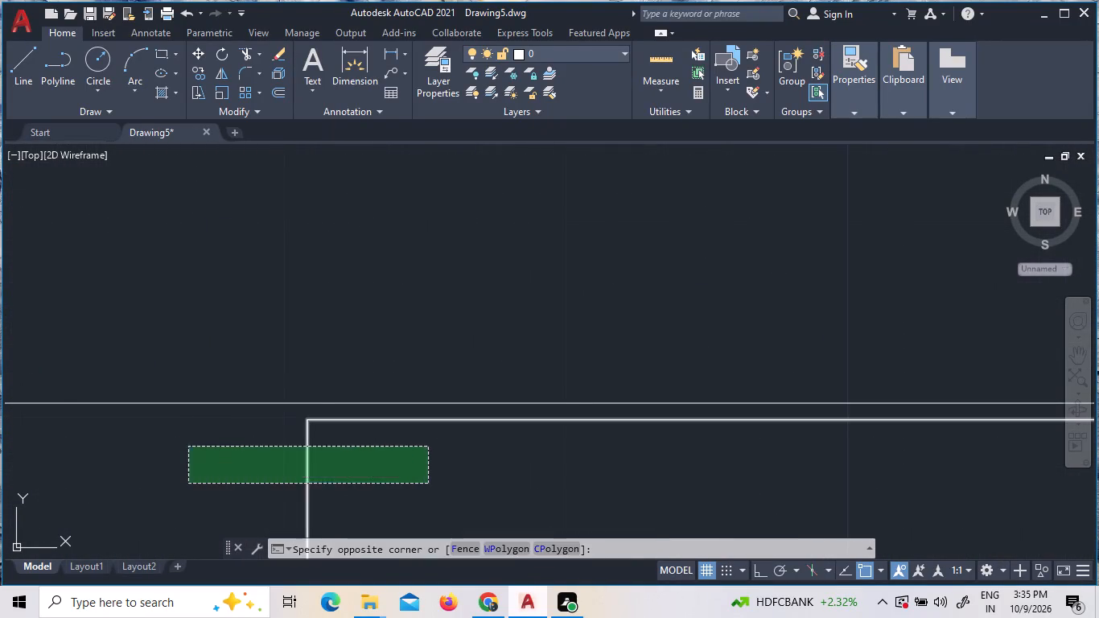
{"action": "right_click", "coordinate": [306, 424]}
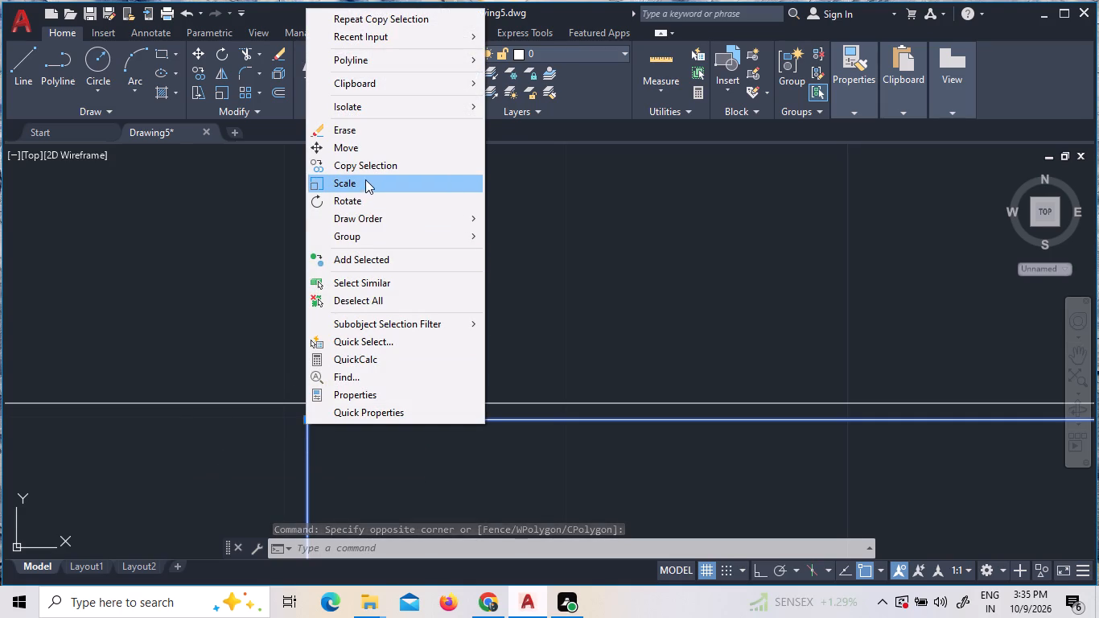
{"action": "left_click", "coordinate": [361, 151]}
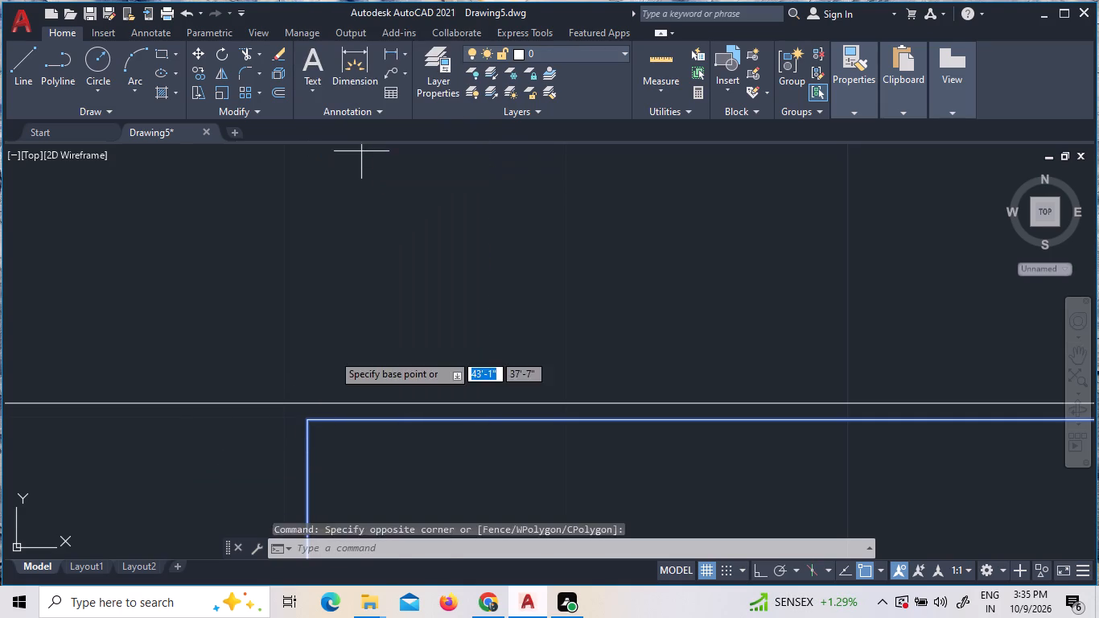
{"action": "left_click", "coordinate": [311, 420]}
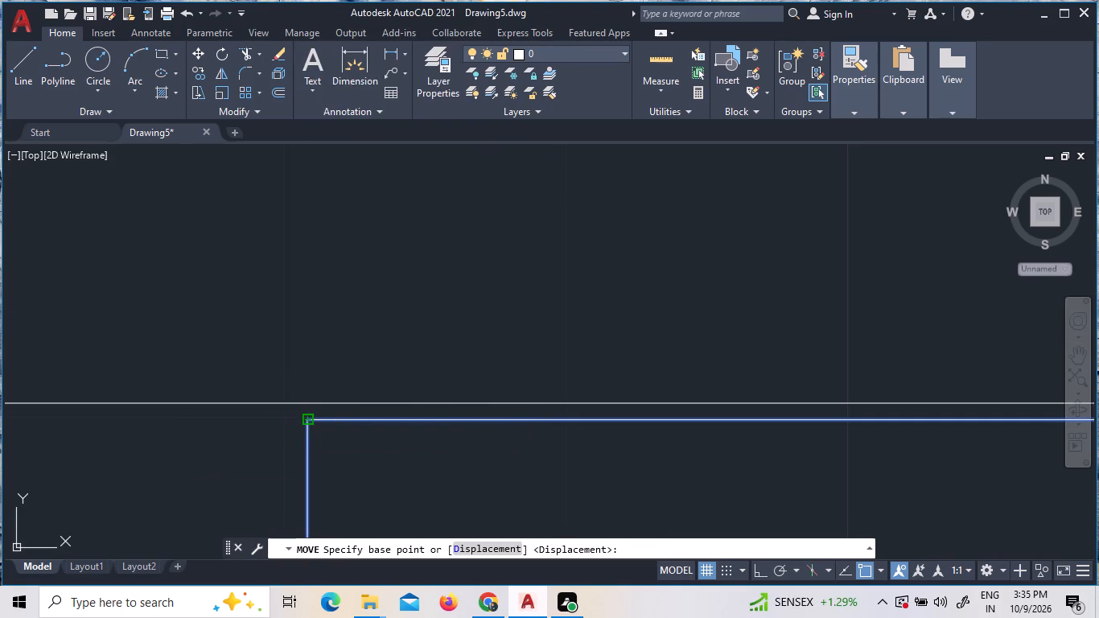
{"action": "left_click", "coordinate": [306, 399]}
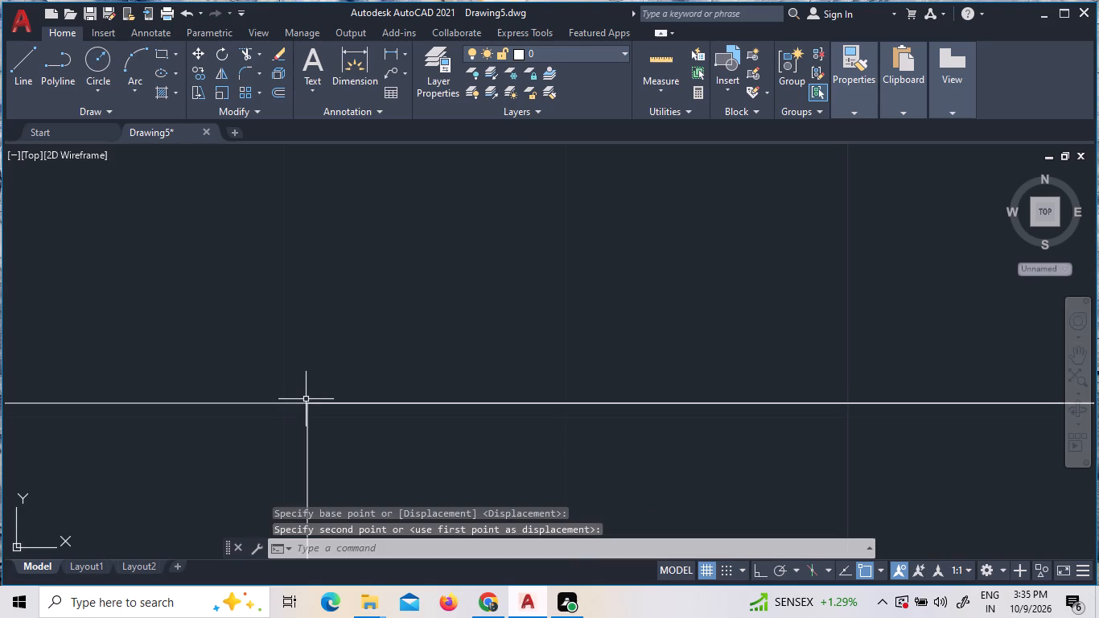
Examine closely how the first unit's kitchen window rectangle aligns with the wall's upper line.
{"action": "scroll", "coordinate": [295, 396], "scroll_direction": "down", "scroll_amount": 9}
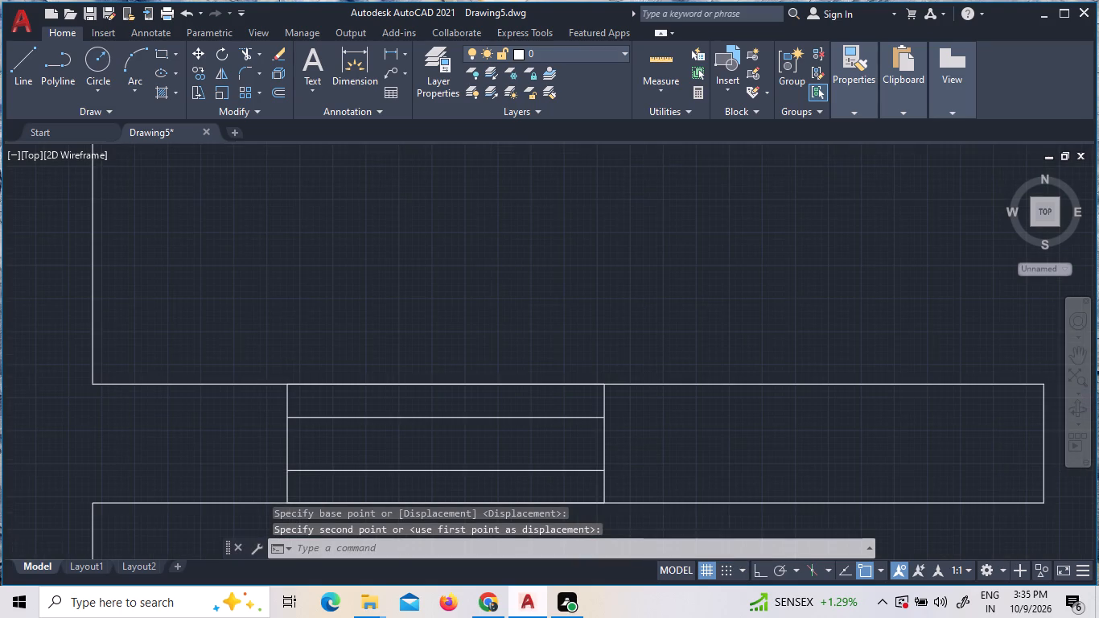
{"action": "scroll", "coordinate": [505, 379], "scroll_direction": "up", "scroll_amount": 6}
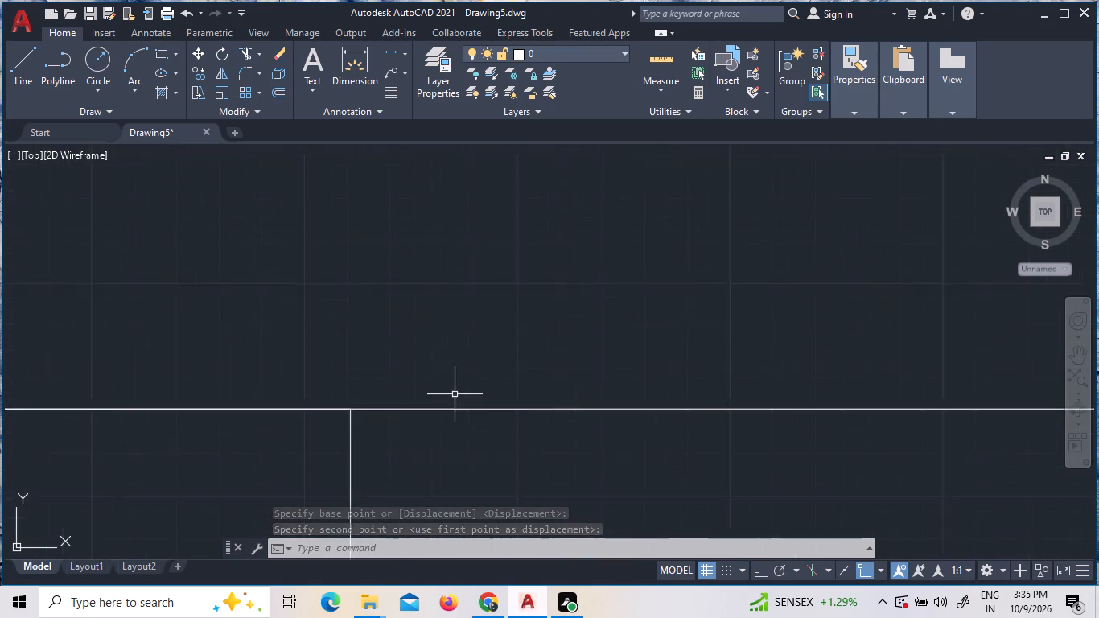
{"action": "scroll", "coordinate": [455, 394], "scroll_direction": "up", "scroll_amount": 1}
{"action": "scroll", "coordinate": [152, 432], "scroll_direction": "up", "scroll_amount": 3}
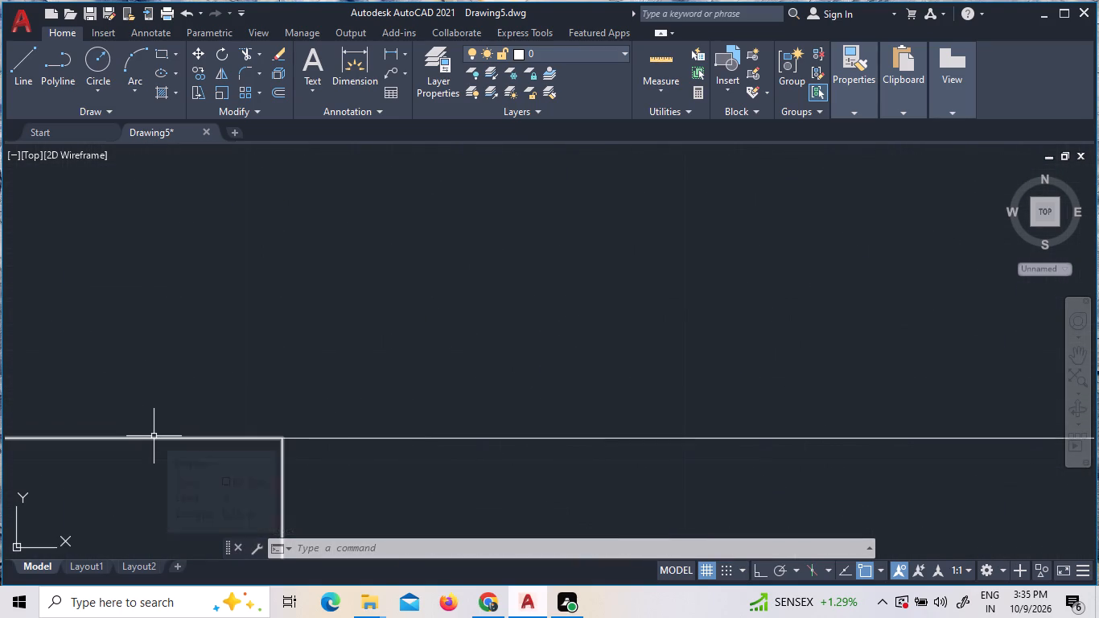
{"action": "scroll", "coordinate": [323, 428], "scroll_direction": "up", "scroll_amount": 1}
{"action": "scroll", "coordinate": [247, 449], "scroll_direction": "up", "scroll_amount": 4}
{"action": "scroll", "coordinate": [247, 449], "scroll_direction": "down", "scroll_amount": 5}
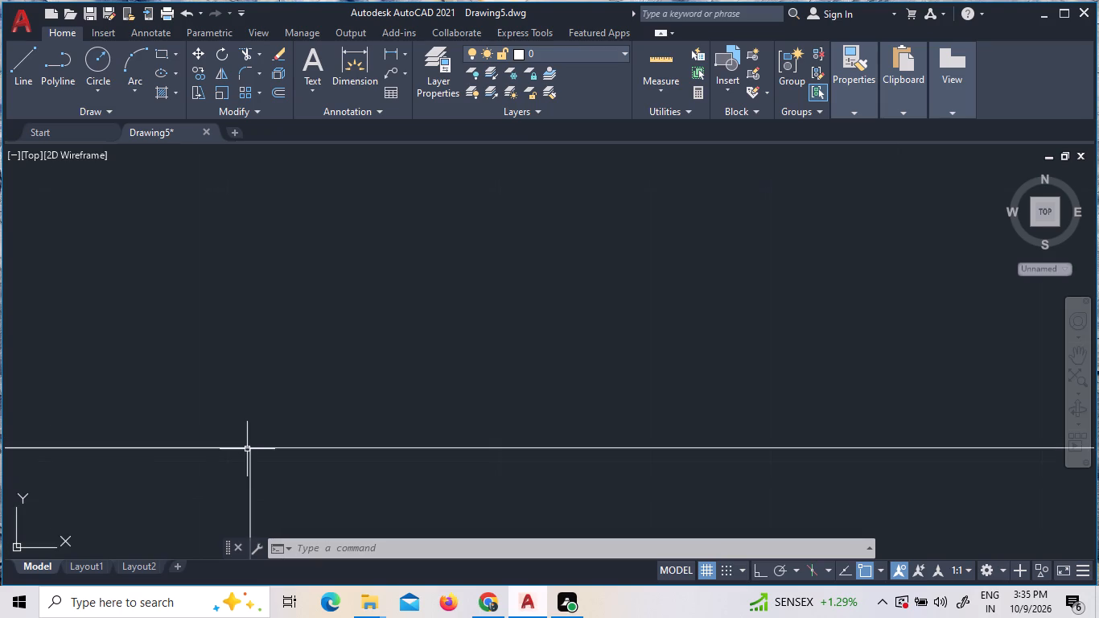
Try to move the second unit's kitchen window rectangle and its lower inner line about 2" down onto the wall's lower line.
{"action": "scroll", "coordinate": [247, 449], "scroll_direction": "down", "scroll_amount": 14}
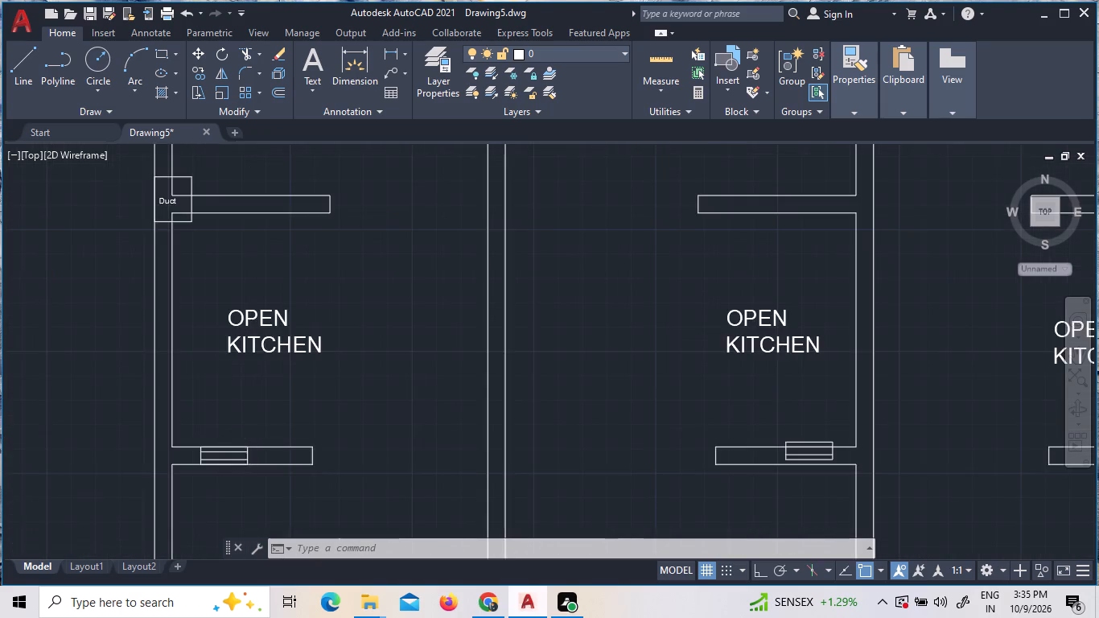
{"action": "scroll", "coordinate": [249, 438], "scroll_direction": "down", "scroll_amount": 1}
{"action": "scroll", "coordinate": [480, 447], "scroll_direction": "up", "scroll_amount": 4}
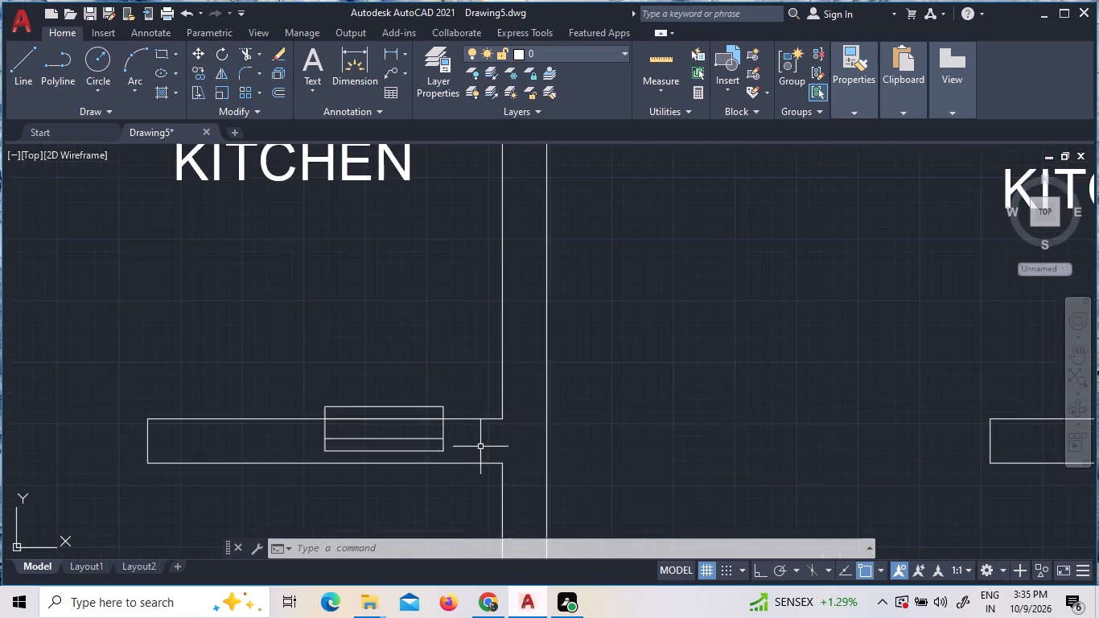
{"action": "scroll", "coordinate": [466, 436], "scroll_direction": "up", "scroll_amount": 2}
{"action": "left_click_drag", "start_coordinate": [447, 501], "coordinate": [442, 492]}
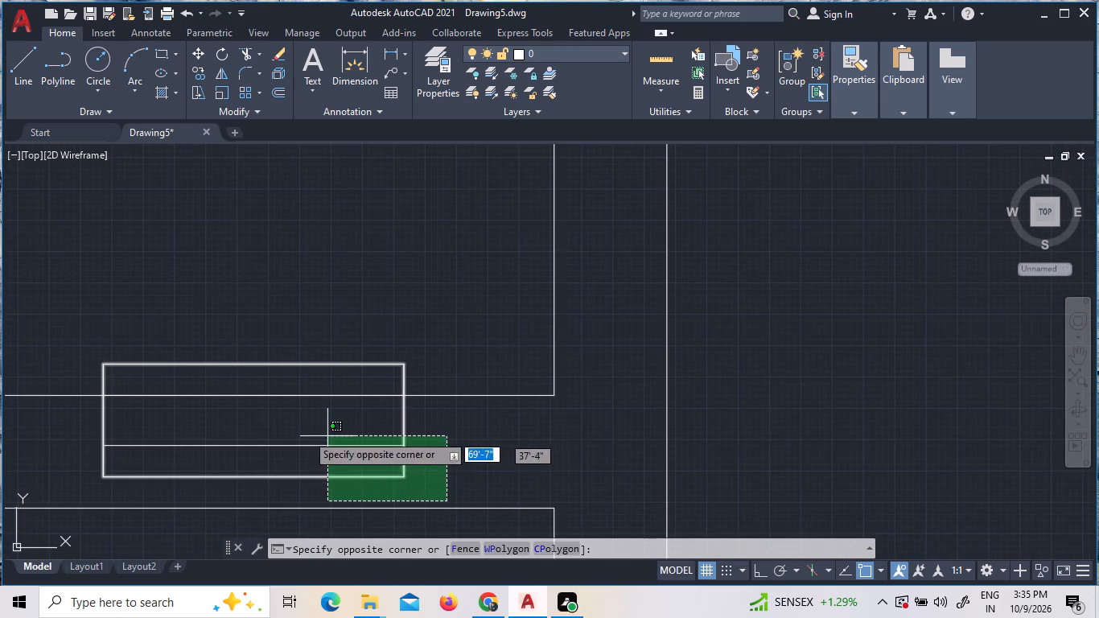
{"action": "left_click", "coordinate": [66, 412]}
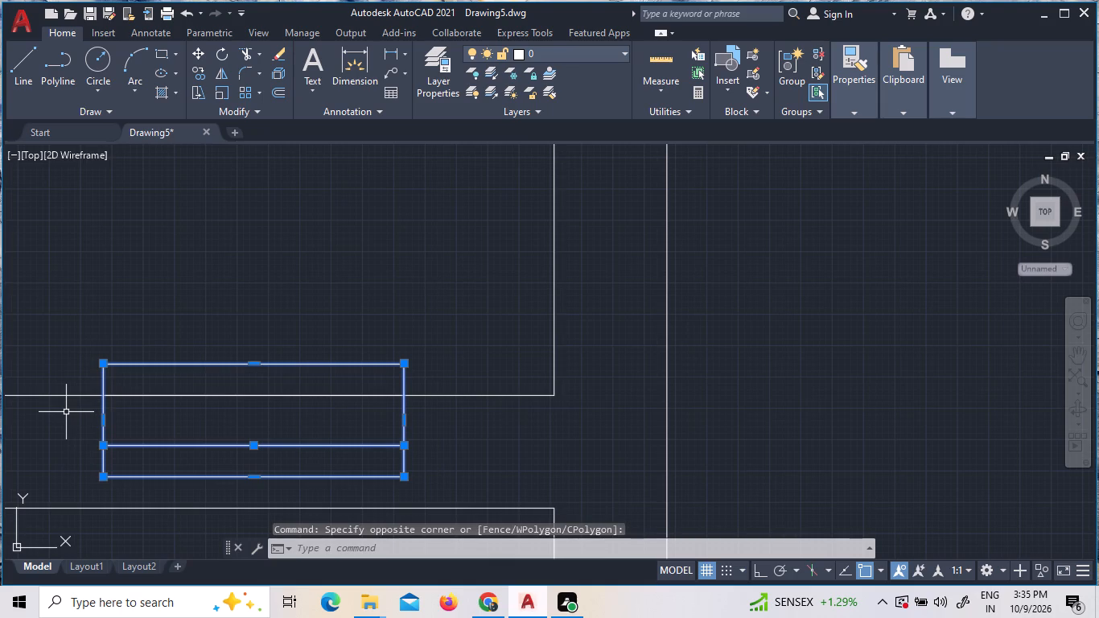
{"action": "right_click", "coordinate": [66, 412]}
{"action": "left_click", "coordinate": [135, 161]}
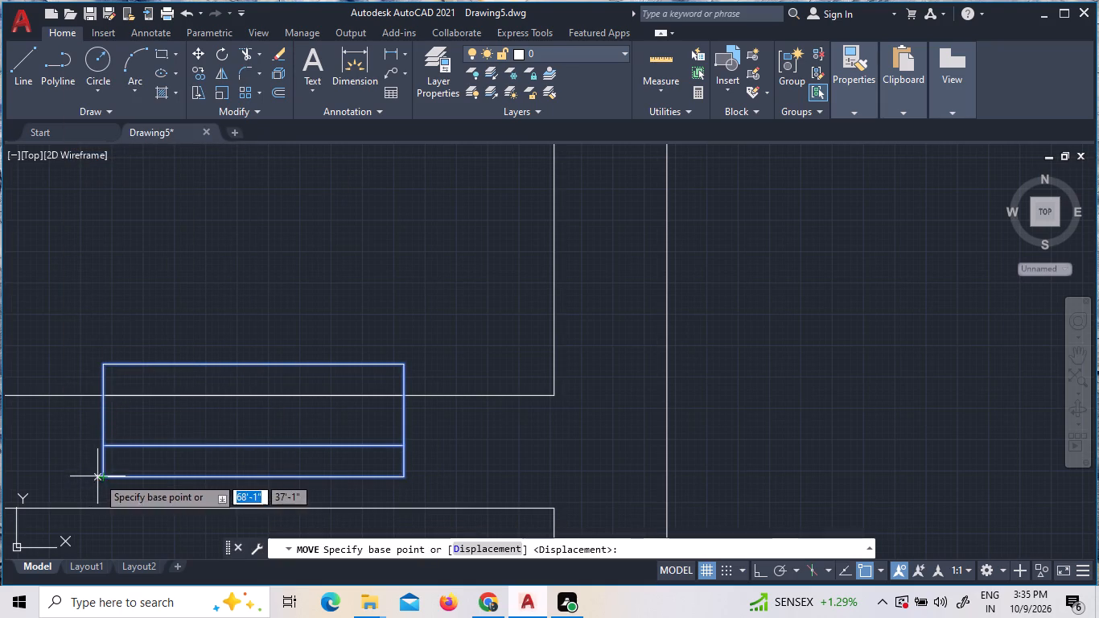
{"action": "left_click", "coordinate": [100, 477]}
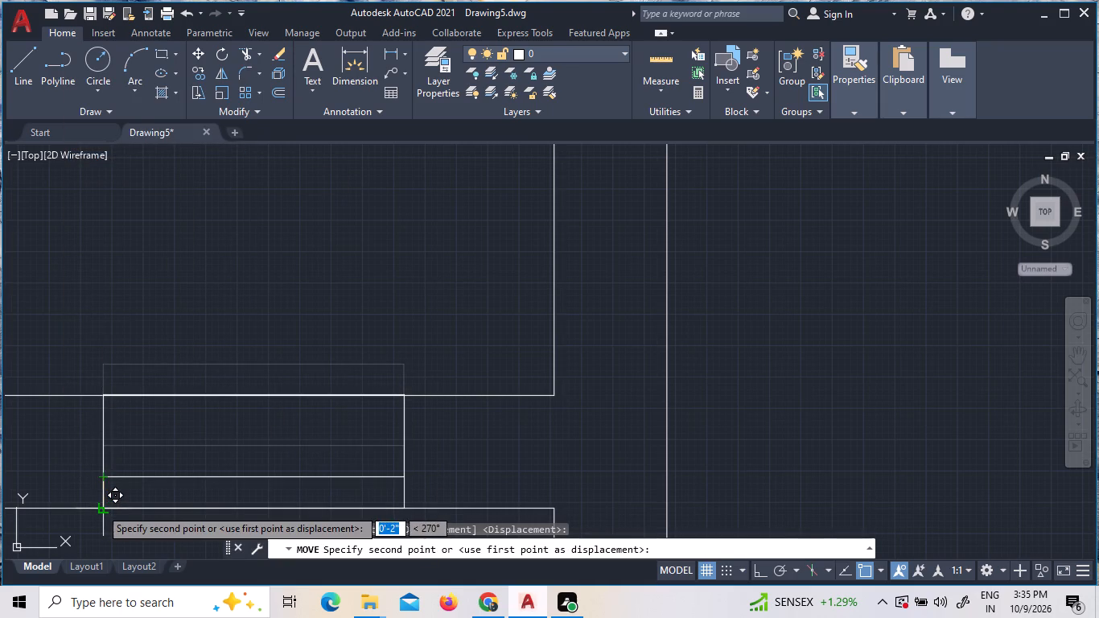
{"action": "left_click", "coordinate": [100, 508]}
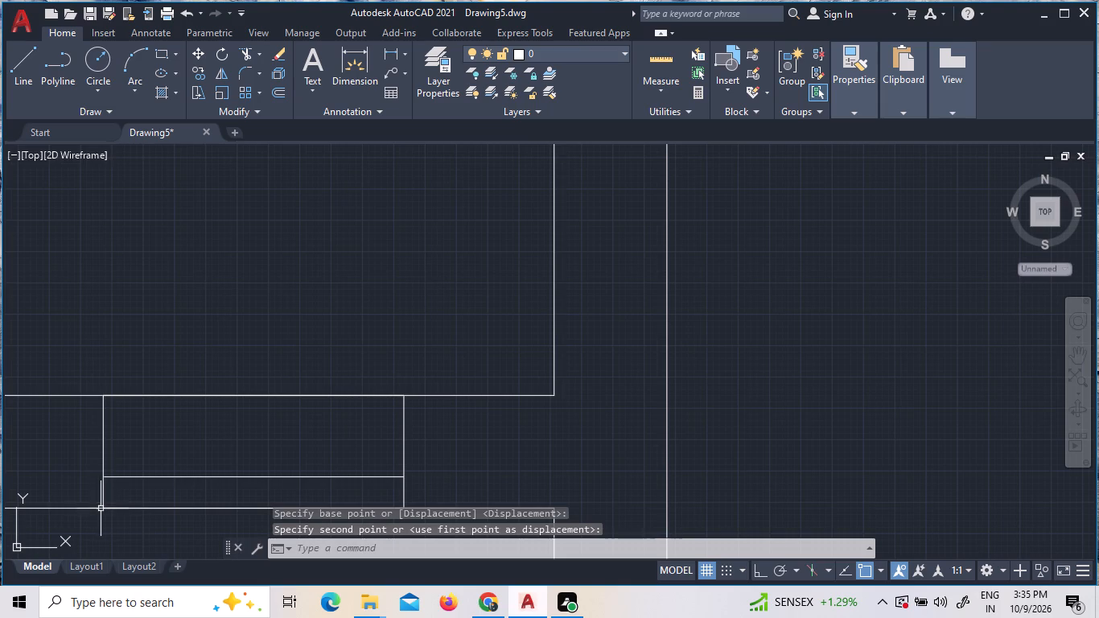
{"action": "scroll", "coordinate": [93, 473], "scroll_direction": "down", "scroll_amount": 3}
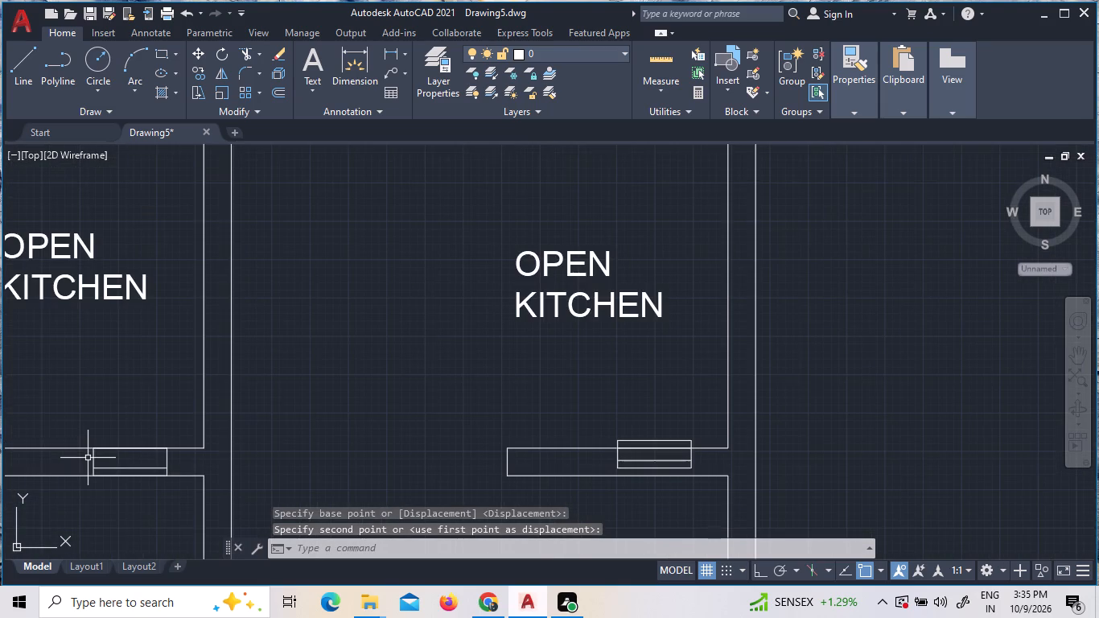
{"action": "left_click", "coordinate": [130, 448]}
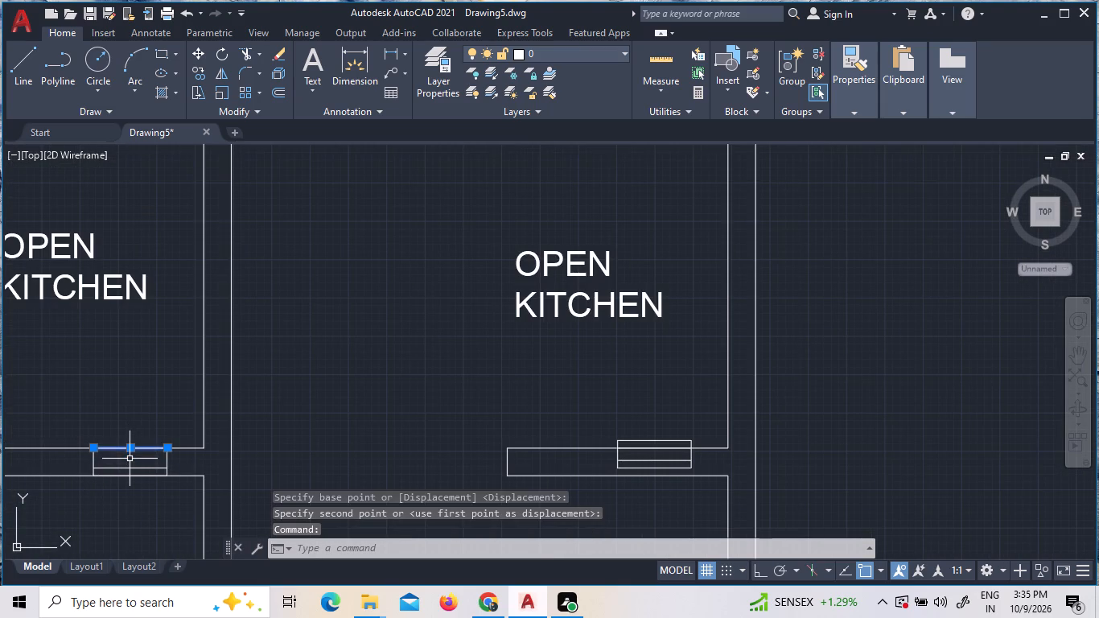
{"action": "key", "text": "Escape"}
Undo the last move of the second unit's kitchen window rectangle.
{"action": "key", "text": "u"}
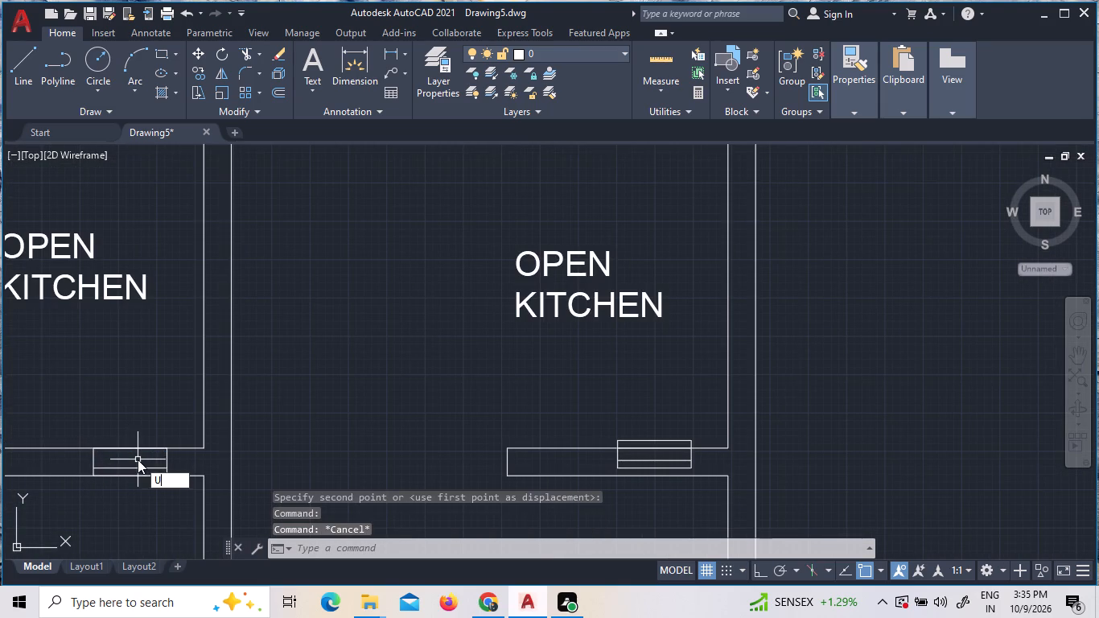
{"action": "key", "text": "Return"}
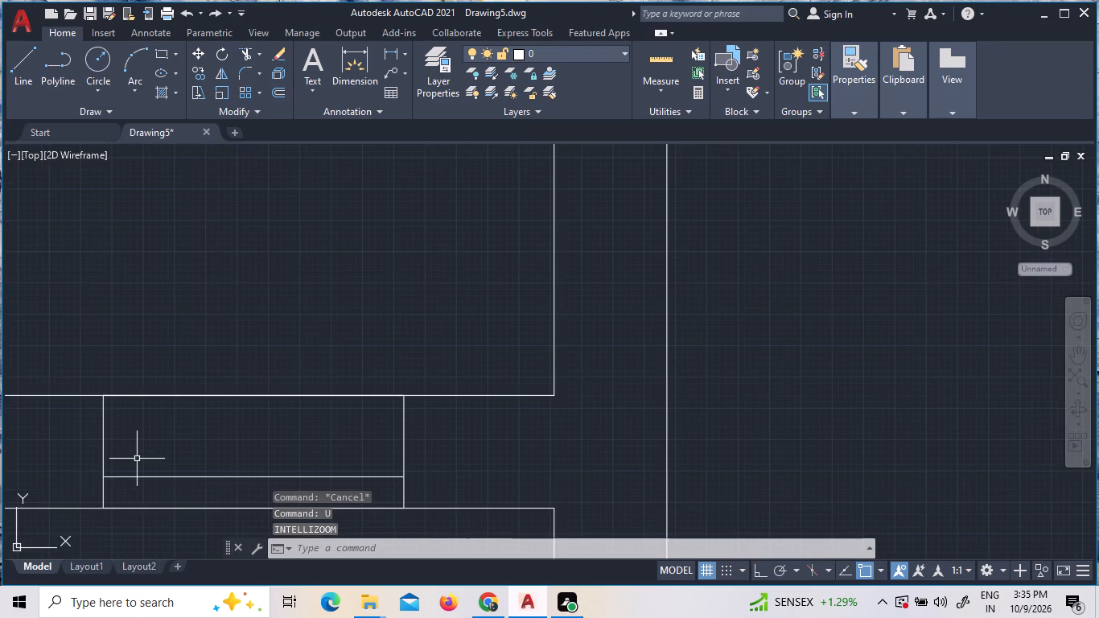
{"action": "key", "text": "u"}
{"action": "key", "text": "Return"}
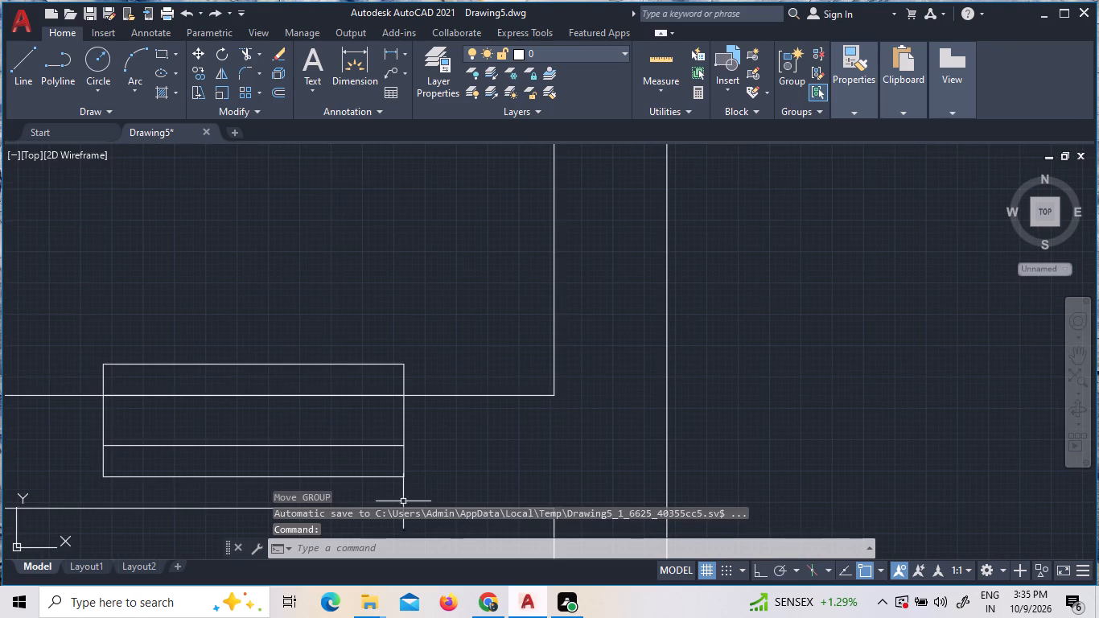
Move the second unit's kitchen window rectangle with both inner lines down so its lower corner sits on the wall's lower line.
{"action": "left_click_drag", "start_coordinate": [460, 489], "coordinate": [440, 483]}
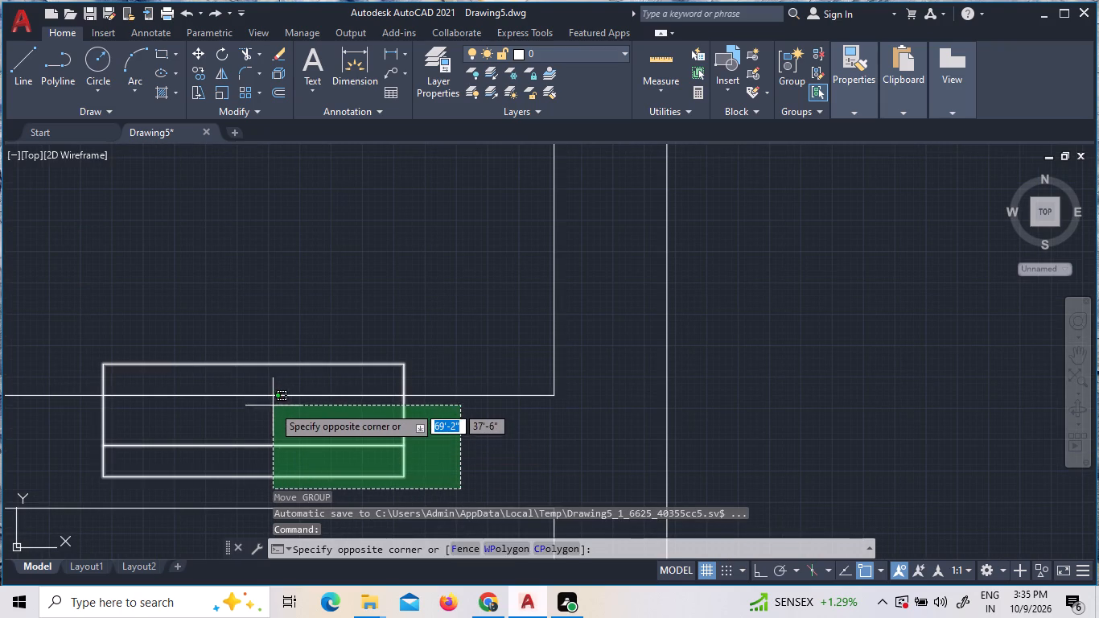
{"action": "left_click", "coordinate": [221, 422]}
{"action": "left_click", "coordinate": [227, 395]}
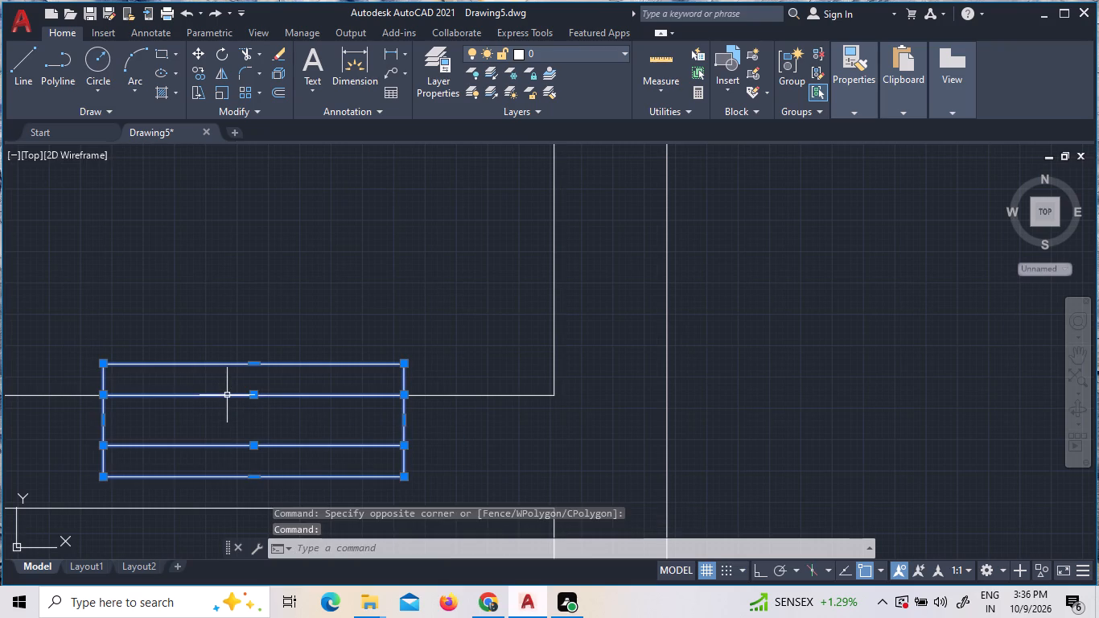
{"action": "right_click", "coordinate": [191, 433]}
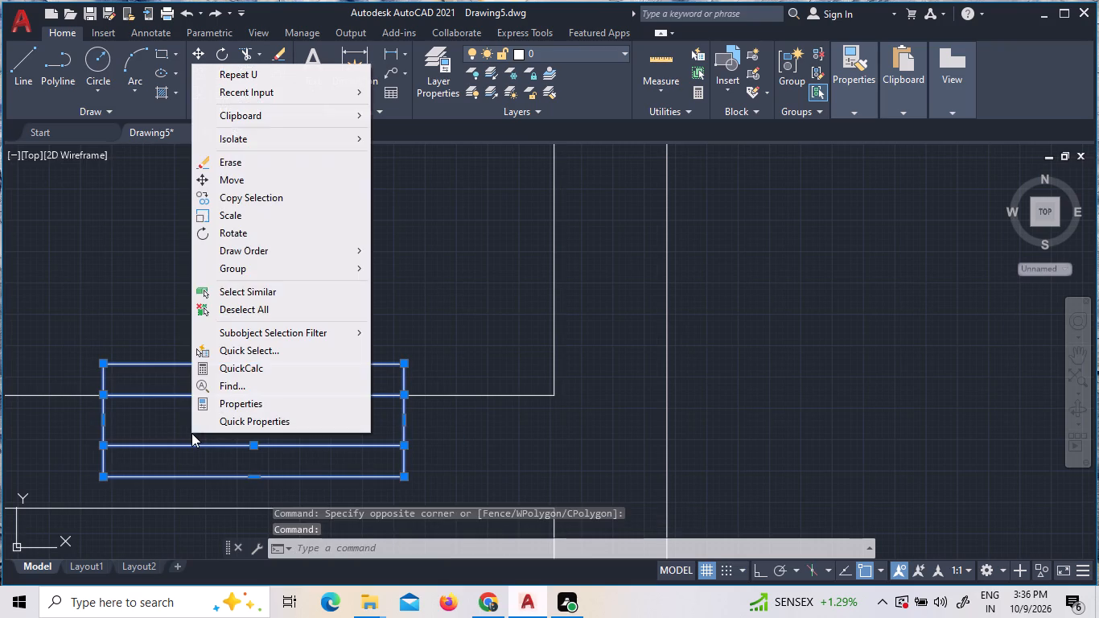
{"action": "left_click", "coordinate": [249, 175]}
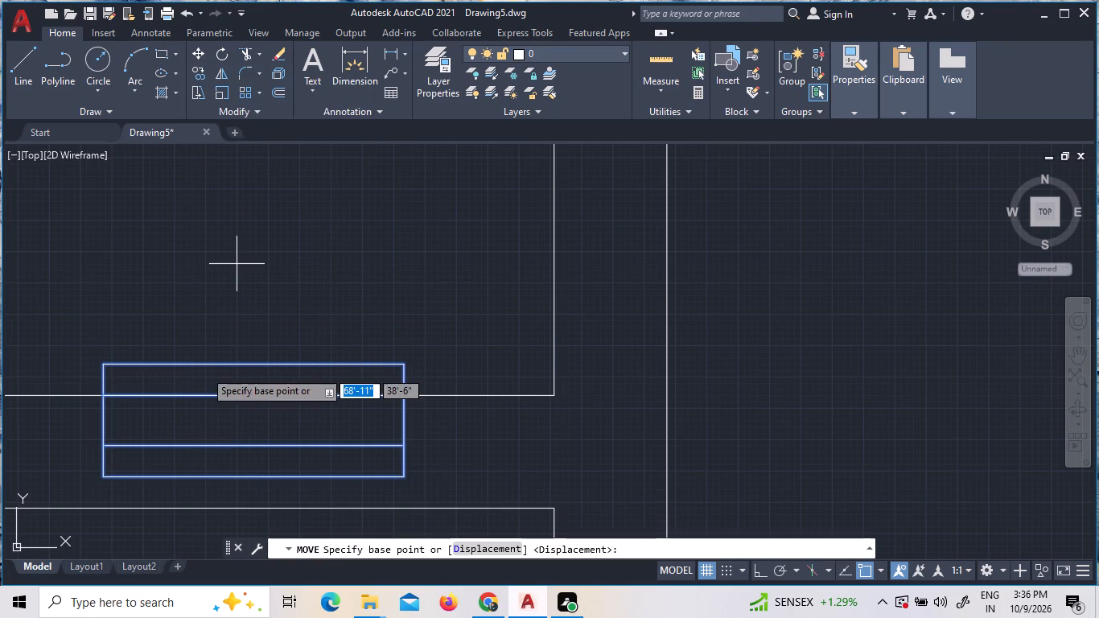
{"action": "left_click", "coordinate": [105, 475]}
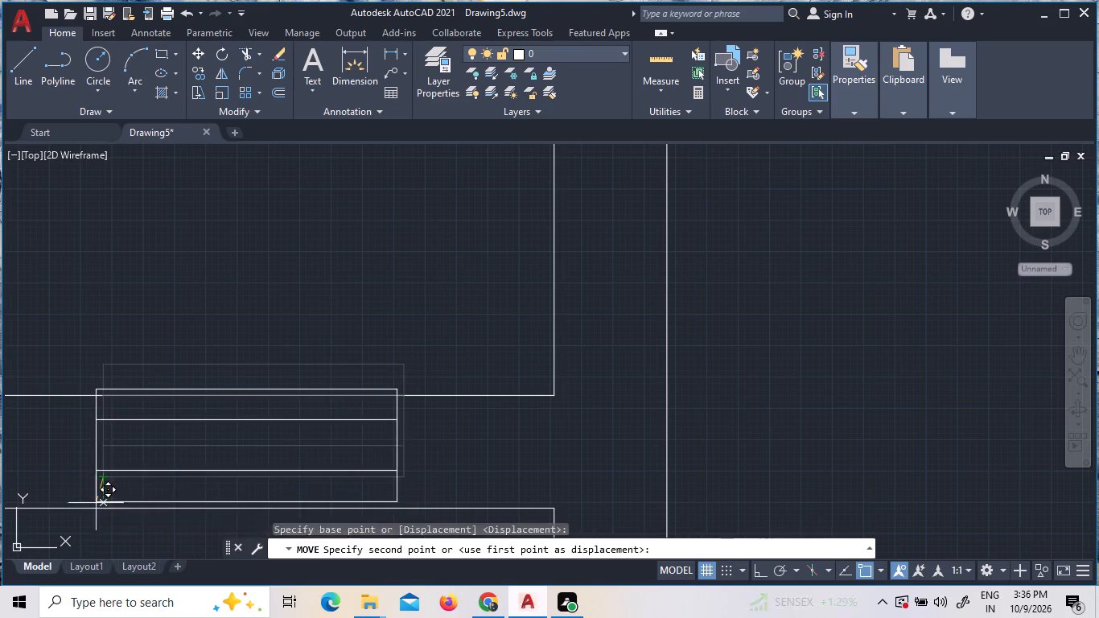
{"action": "left_click", "coordinate": [101, 510]}
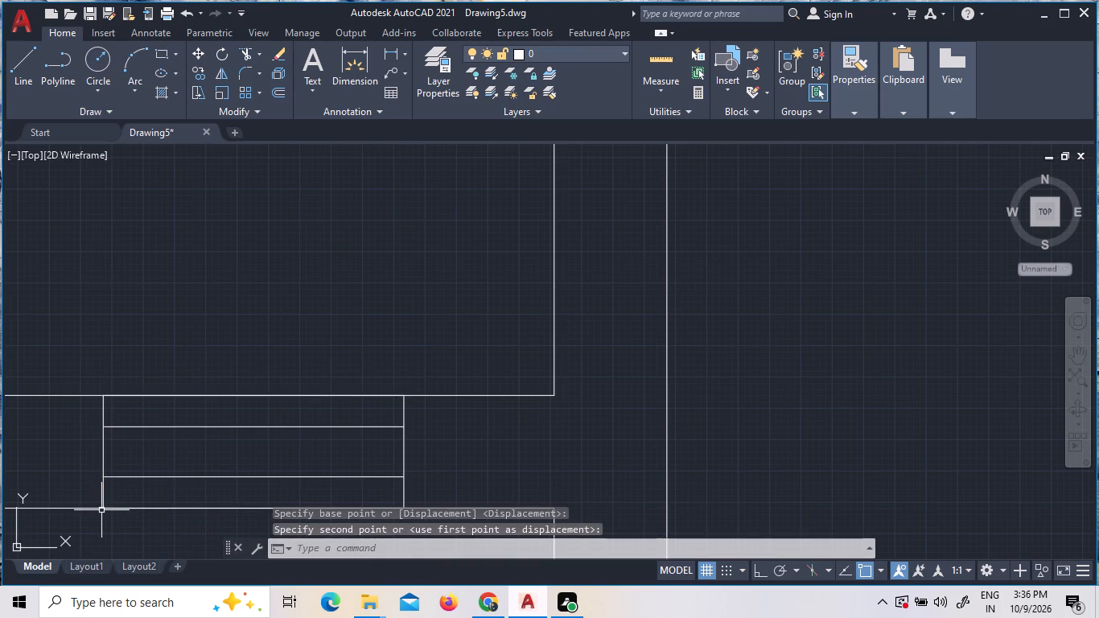
Move the third unit's kitchen window rectangle together with both inner lines down to fit within the kitchen wall.
{"action": "scroll", "coordinate": [101, 510], "scroll_direction": "down", "scroll_amount": 3}
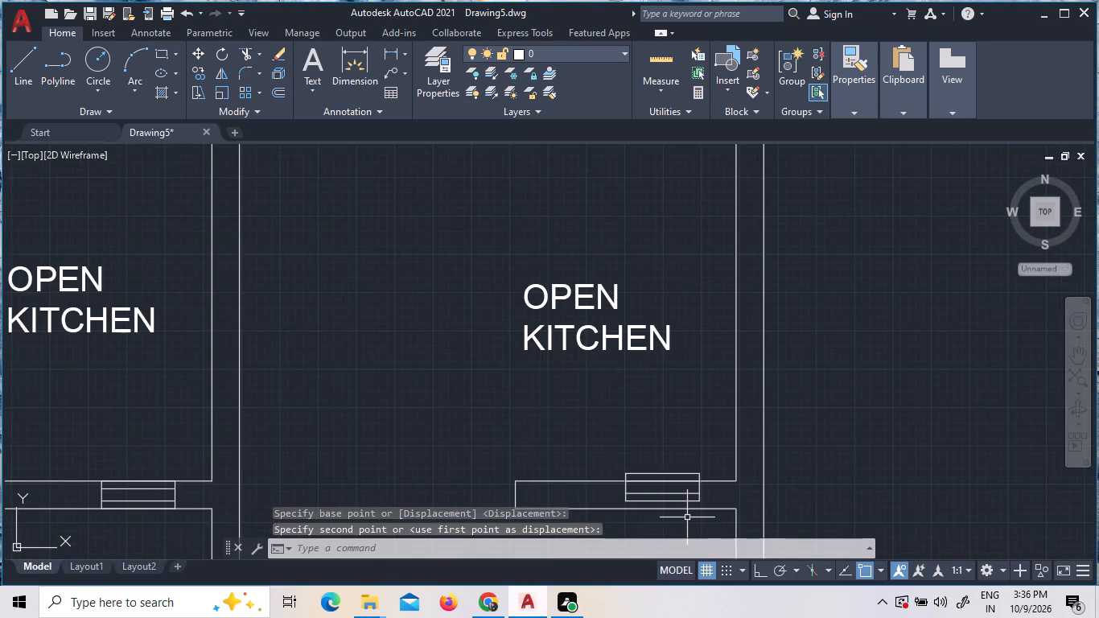
{"action": "scroll", "coordinate": [724, 509], "scroll_direction": "up", "scroll_amount": 4}
{"action": "left_click_drag", "start_coordinate": [707, 468], "coordinate": [702, 467]}
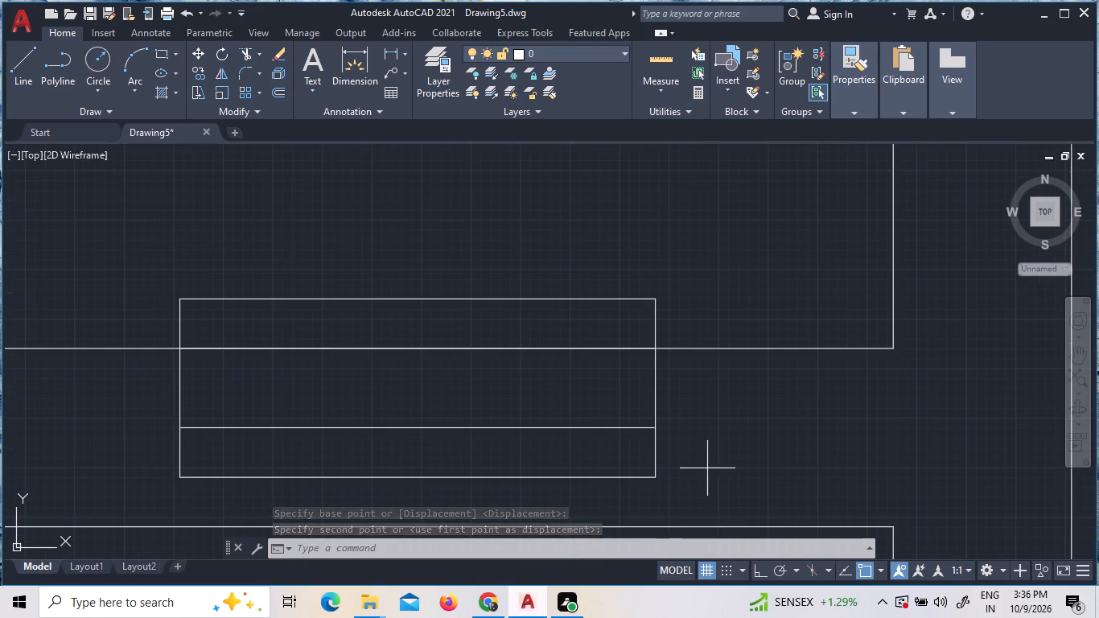
{"action": "left_click_drag", "start_coordinate": [702, 467], "coordinate": [697, 465]}
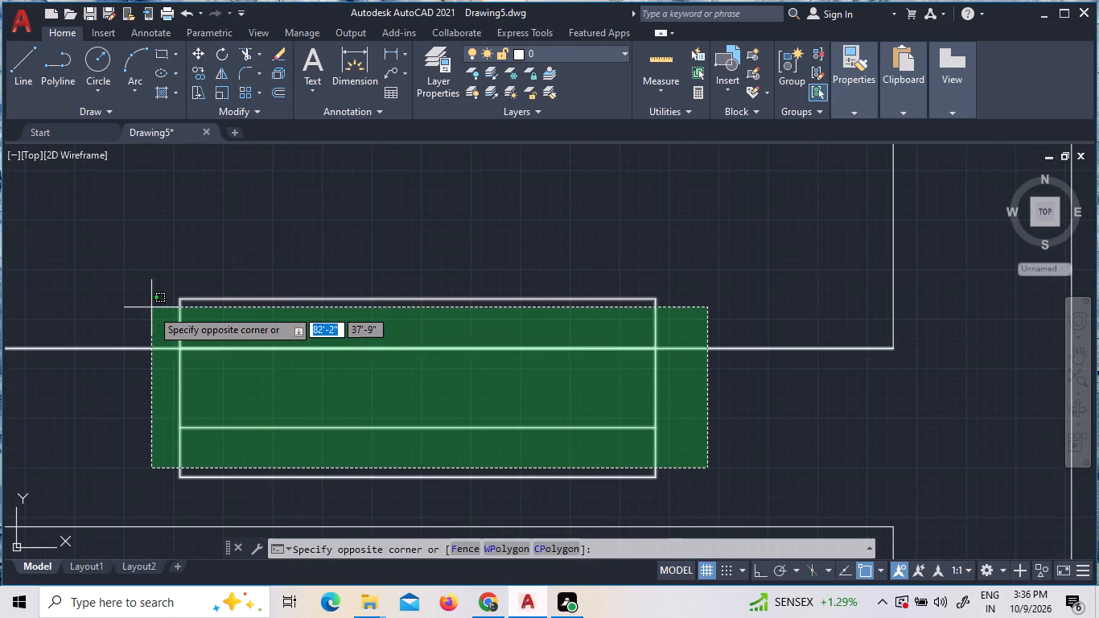
{"action": "left_click", "coordinate": [156, 360]}
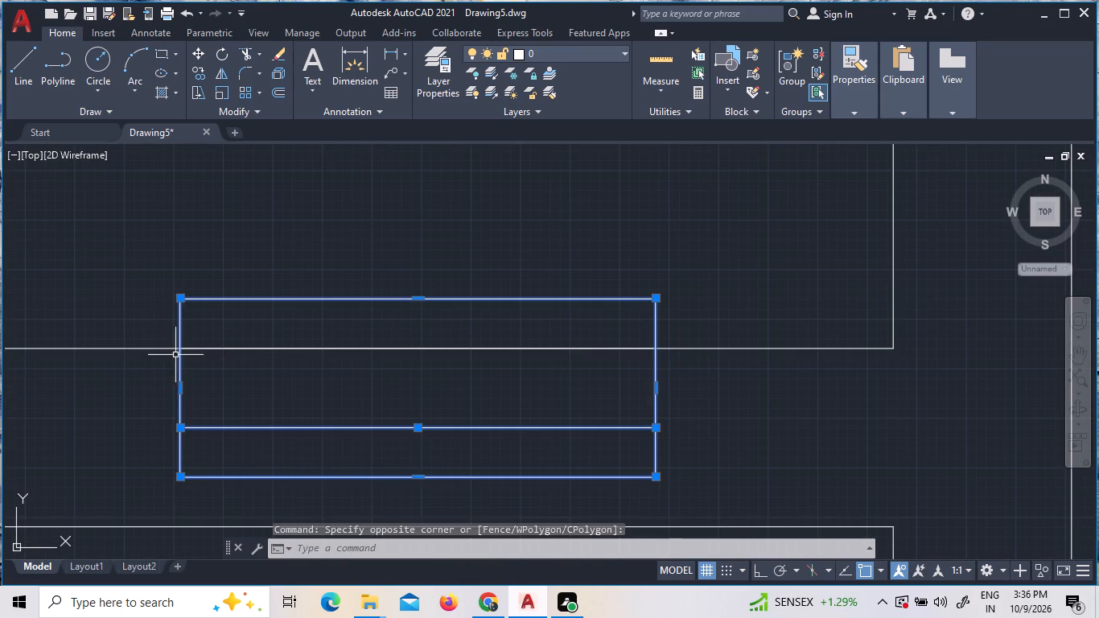
{"action": "left_click", "coordinate": [284, 348]}
{"action": "right_click", "coordinate": [283, 386]}
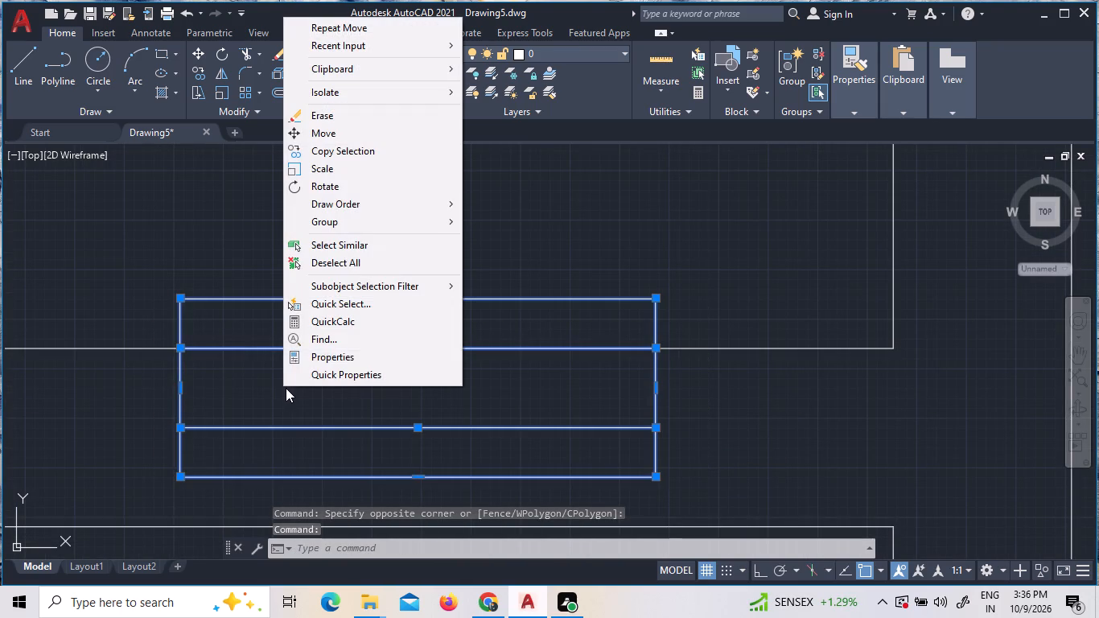
{"action": "left_click", "coordinate": [373, 131]}
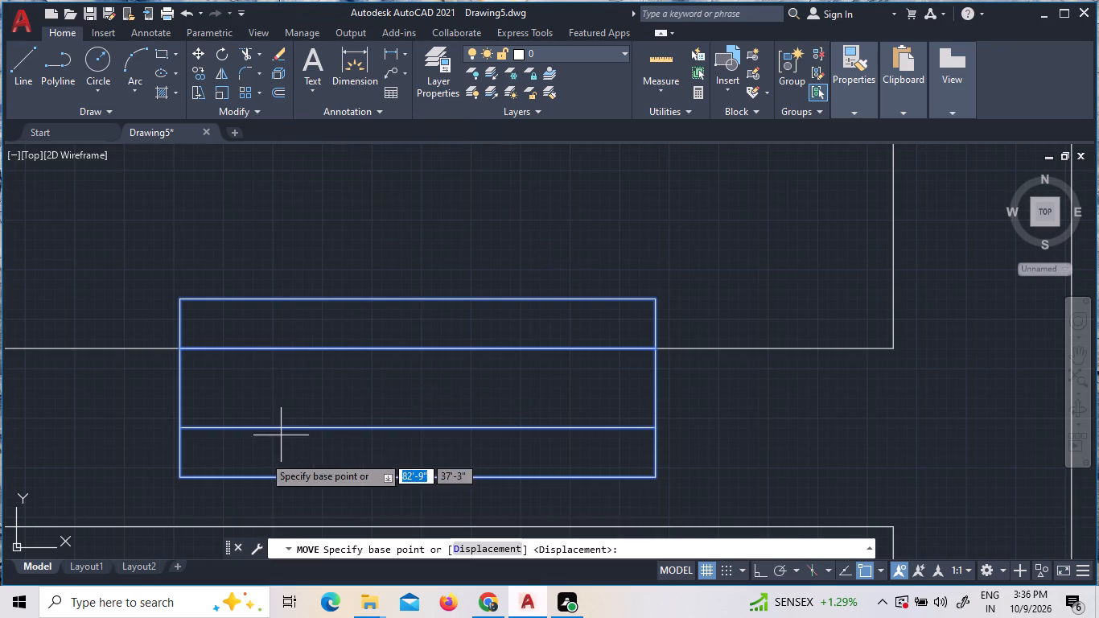
Move the window symbol at the rightmost open kitchen down so it sits within the thickness of the lower wall.
{"action": "left_click", "coordinate": [178, 474]}
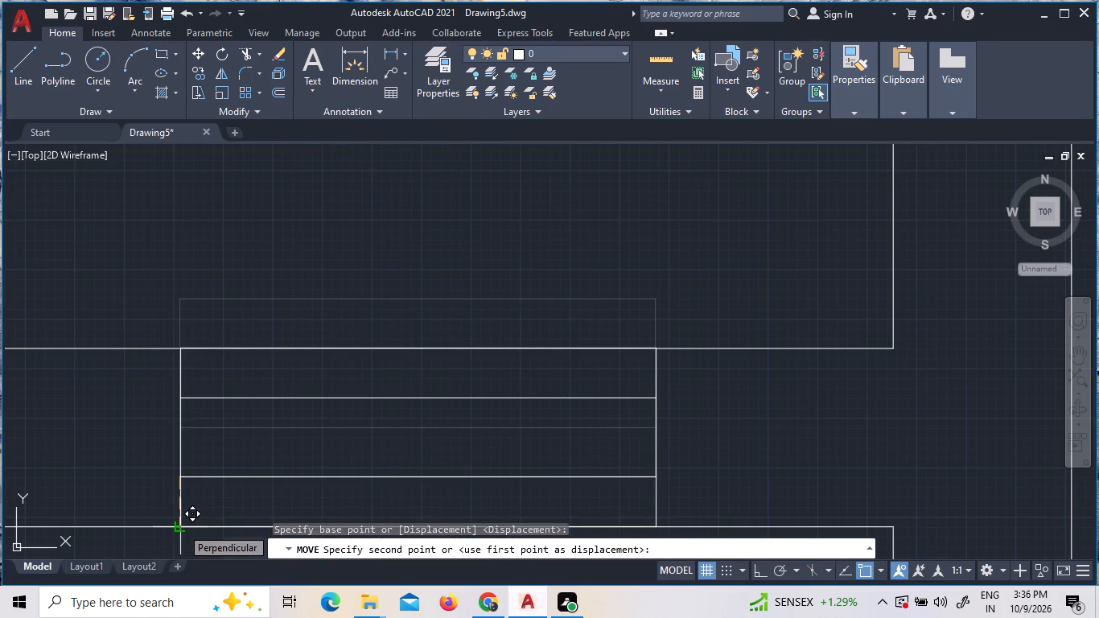
{"action": "left_click", "coordinate": [181, 527]}
Copy the D label from the first bedroom's door to just below the window of the leftmost open kitchen.
{"action": "scroll", "coordinate": [294, 418], "scroll_direction": "down", "scroll_amount": 2}
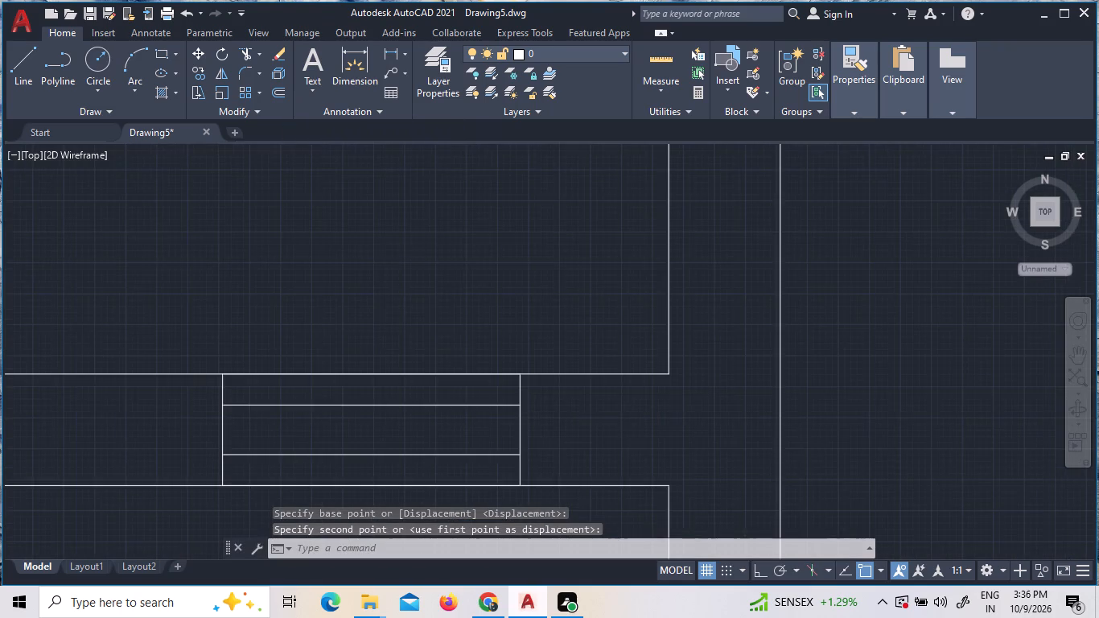
{"action": "scroll", "coordinate": [294, 418], "scroll_direction": "down", "scroll_amount": 5}
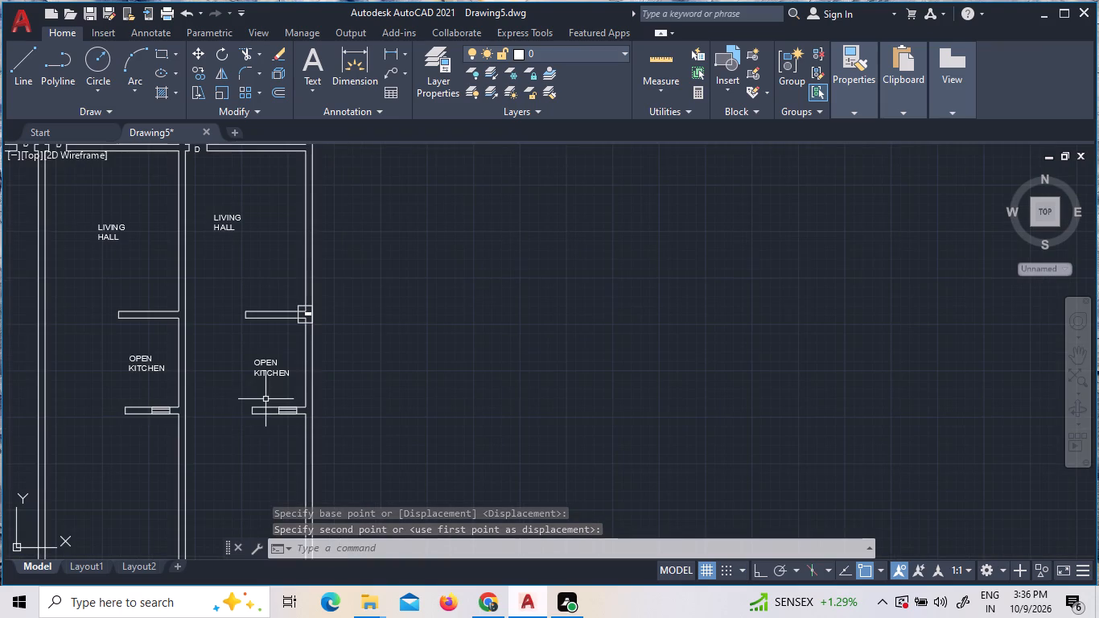
{"action": "middle_click_drag", "start_coordinate": [162, 421], "coordinate": [323, 406]}
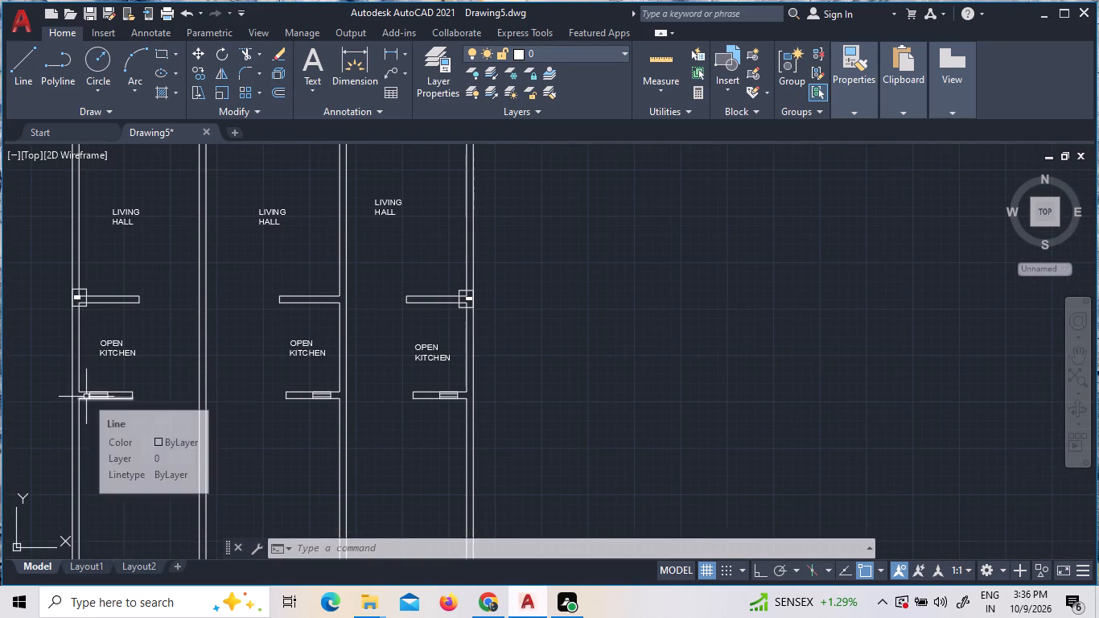
{"action": "scroll", "coordinate": [86, 397], "scroll_direction": "up", "scroll_amount": 1}
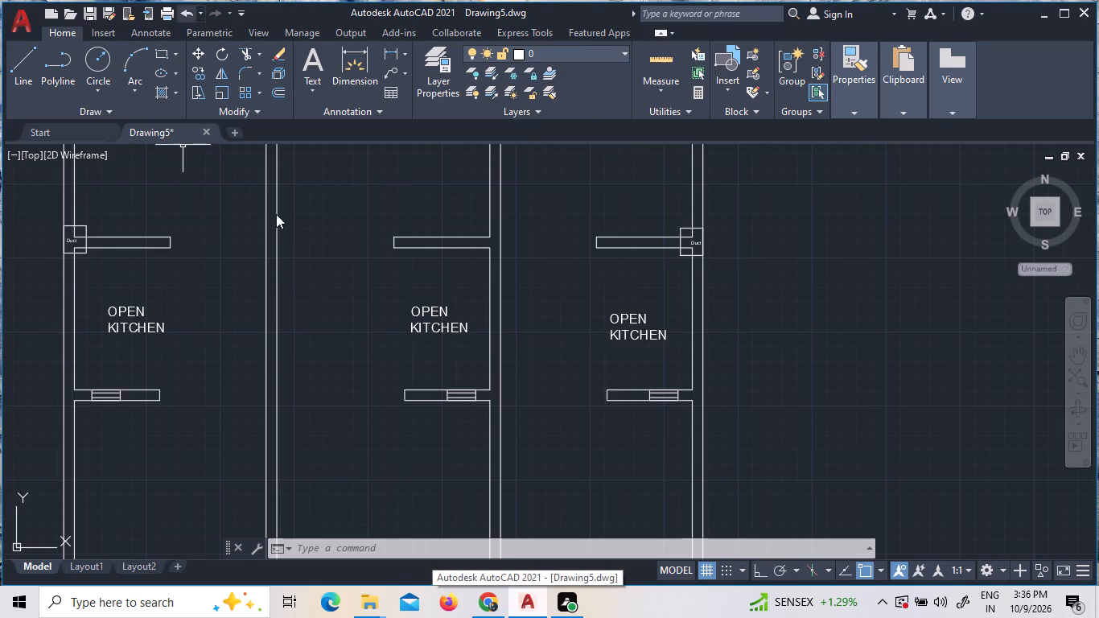
{"action": "scroll", "coordinate": [394, 381], "scroll_direction": "down", "scroll_amount": 2}
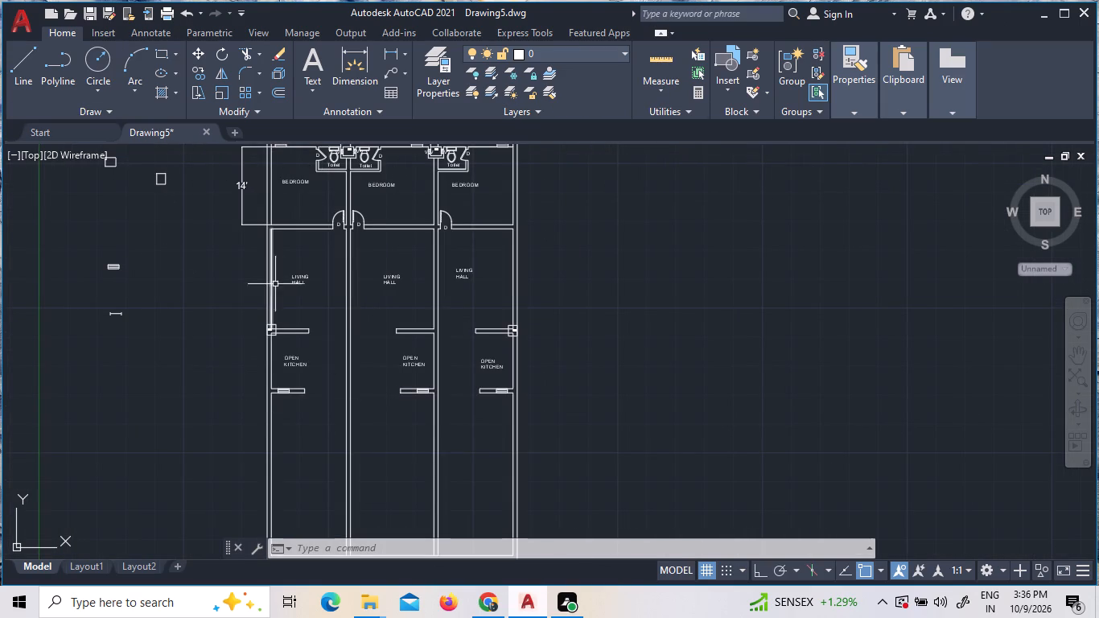
{"action": "scroll", "coordinate": [330, 222], "scroll_direction": "up", "scroll_amount": 3}
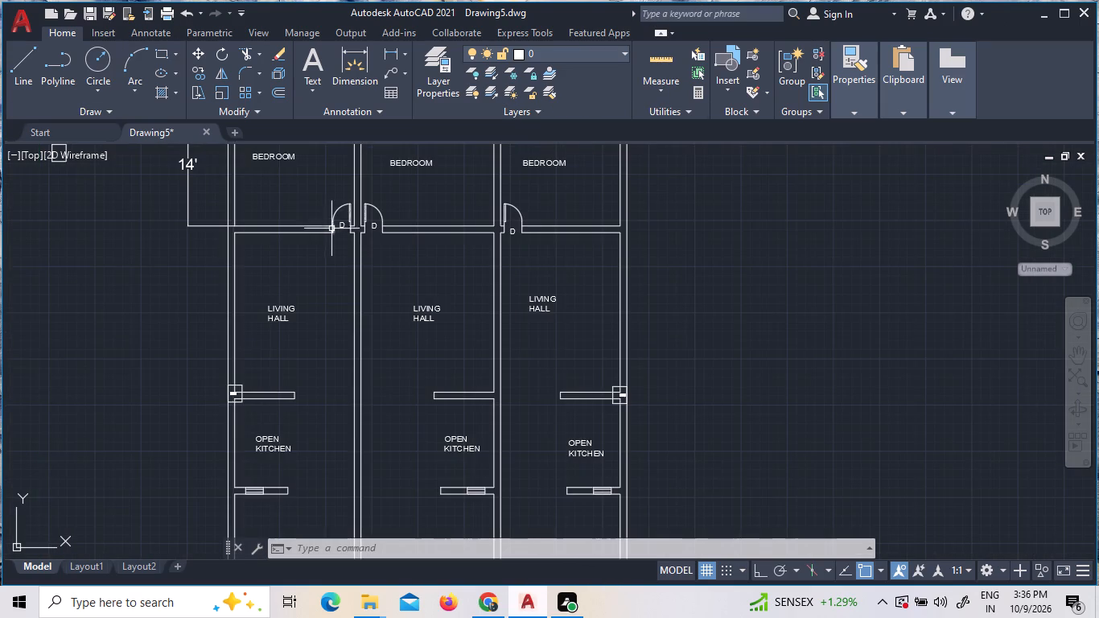
{"action": "scroll", "coordinate": [331, 229], "scroll_direction": "up", "scroll_amount": 2}
{"action": "left_click", "coordinate": [383, 208]}
{"action": "right_click", "coordinate": [381, 208]}
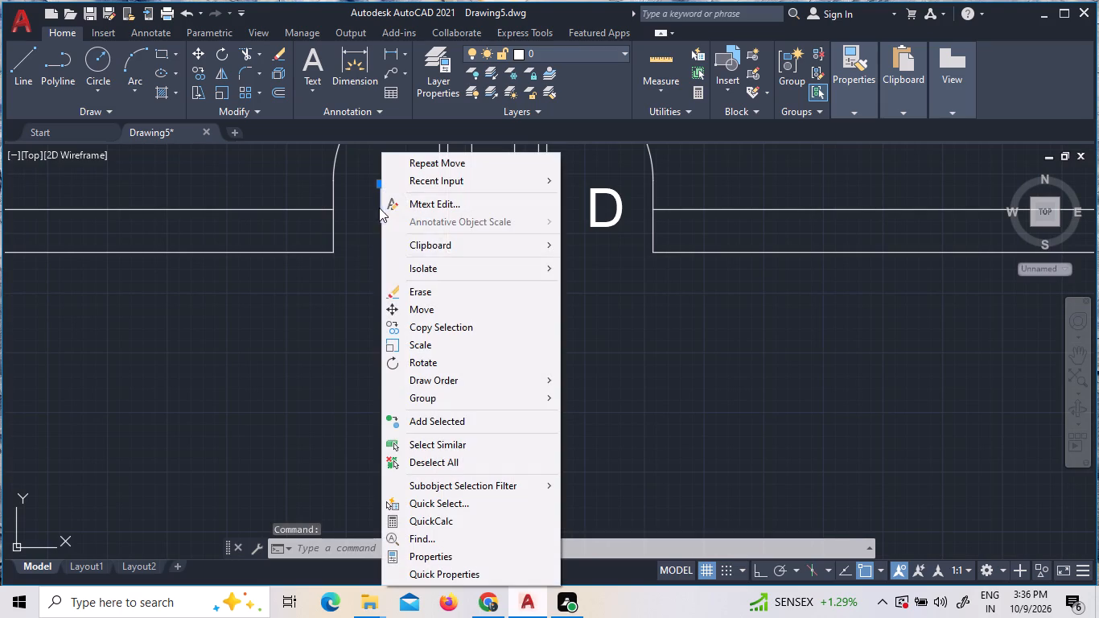
{"action": "double_click", "coordinate": [402, 323]}
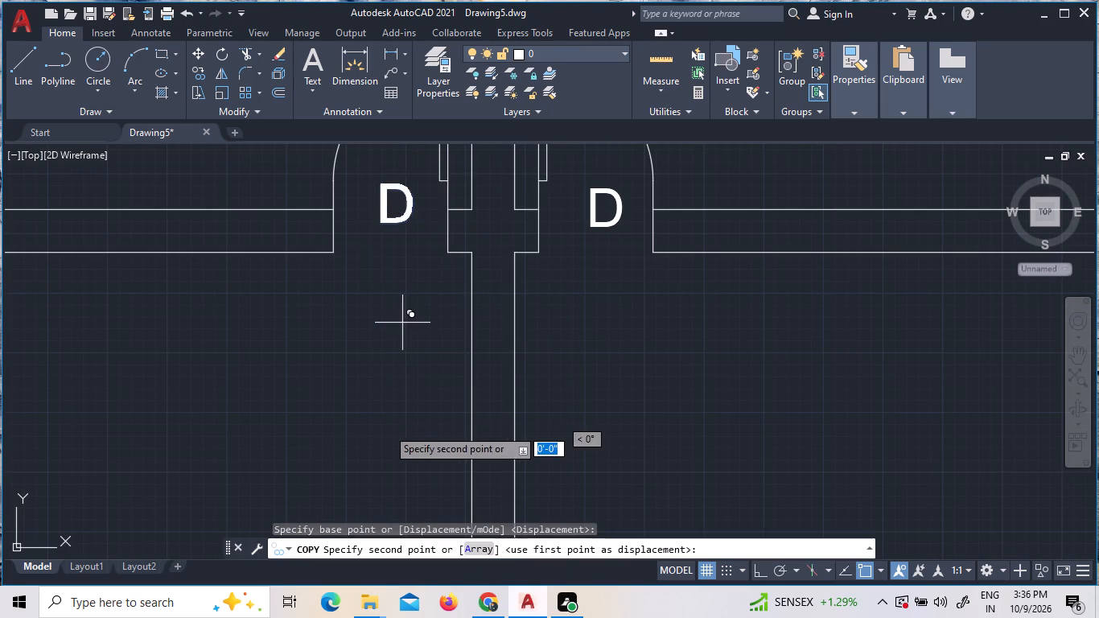
{"action": "scroll", "coordinate": [372, 372], "scroll_direction": "down", "scroll_amount": 6}
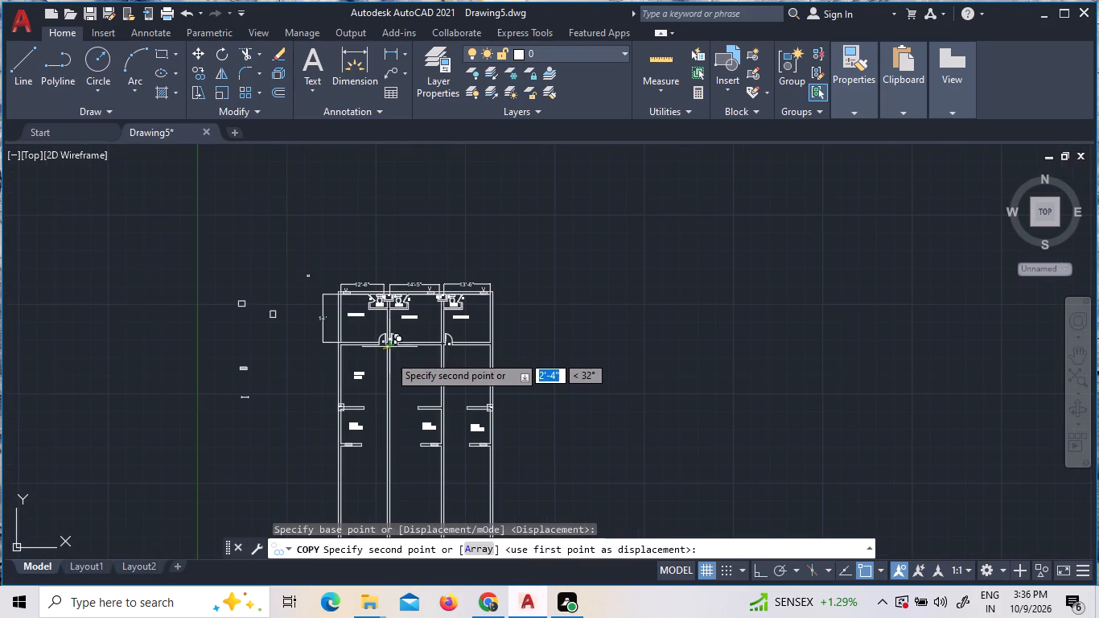
{"action": "scroll", "coordinate": [376, 487], "scroll_direction": "up", "scroll_amount": 4}
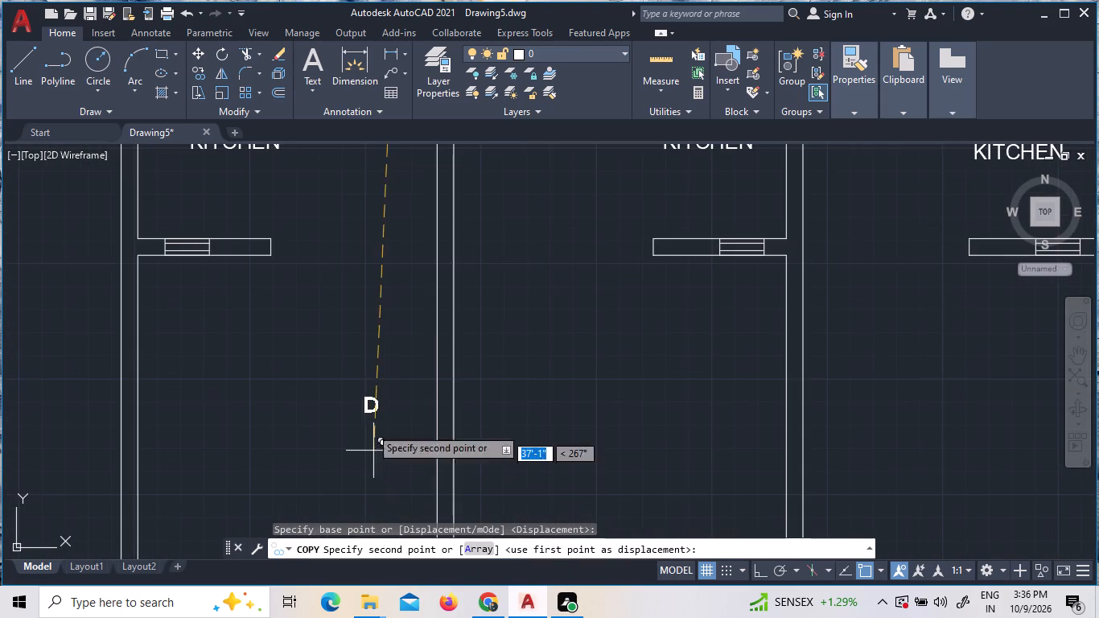
{"action": "left_click", "coordinate": [187, 320]}
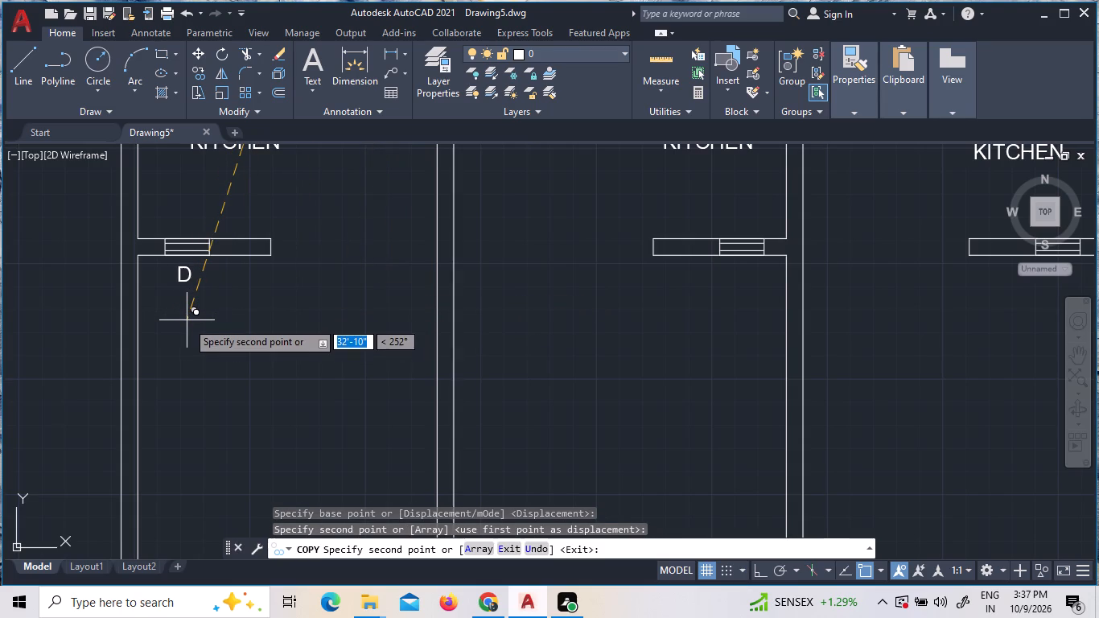
{"action": "key", "text": "Escape"}
Change the copied label's text below the leftmost kitchen window to W.
{"action": "triple_click", "coordinate": [183, 272]}
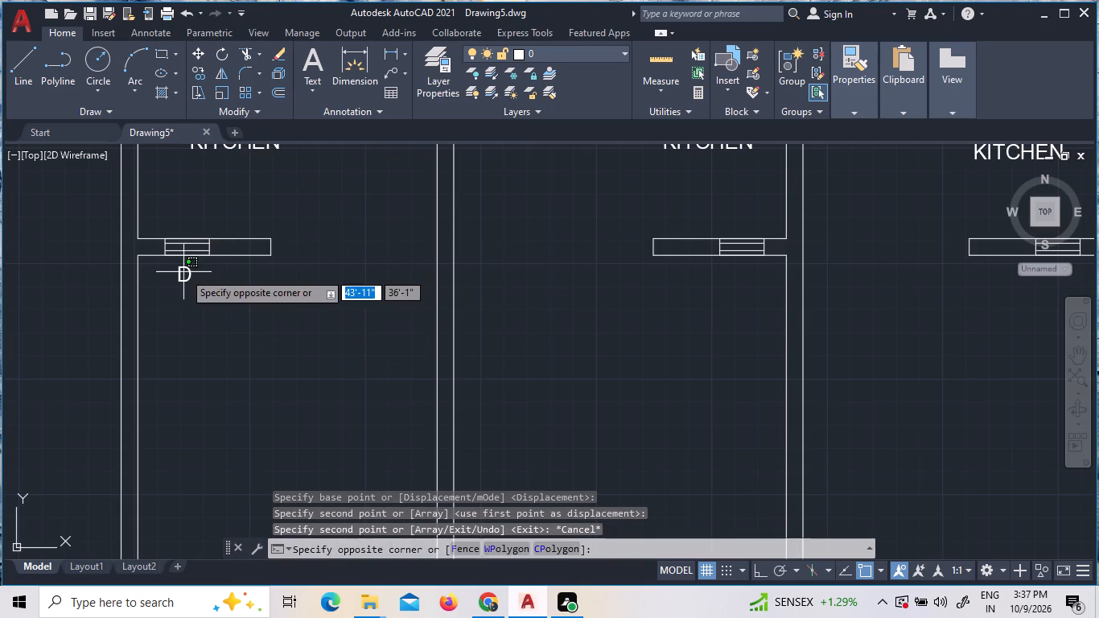
{"action": "left_click", "coordinate": [174, 269]}
{"action": "left_click", "coordinate": [183, 271]}
{"action": "triple_click", "coordinate": [183, 271]}
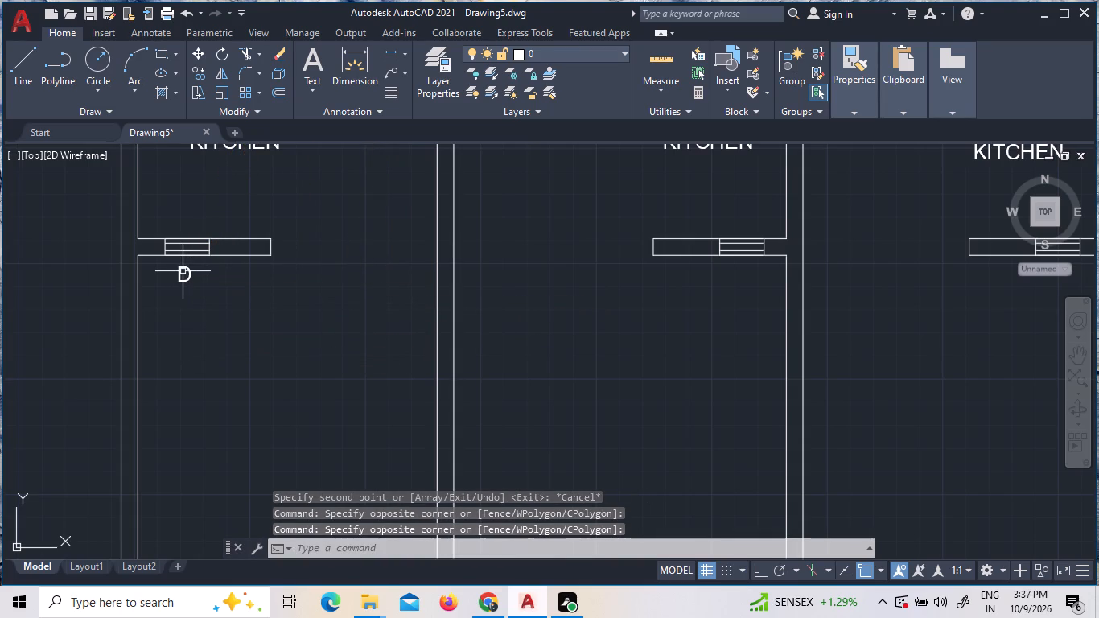
{"action": "double_click", "coordinate": [183, 271]}
{"action": "key", "text": "Escape"}
{"action": "scroll", "coordinate": [180, 269], "scroll_direction": "up", "scroll_amount": 4}
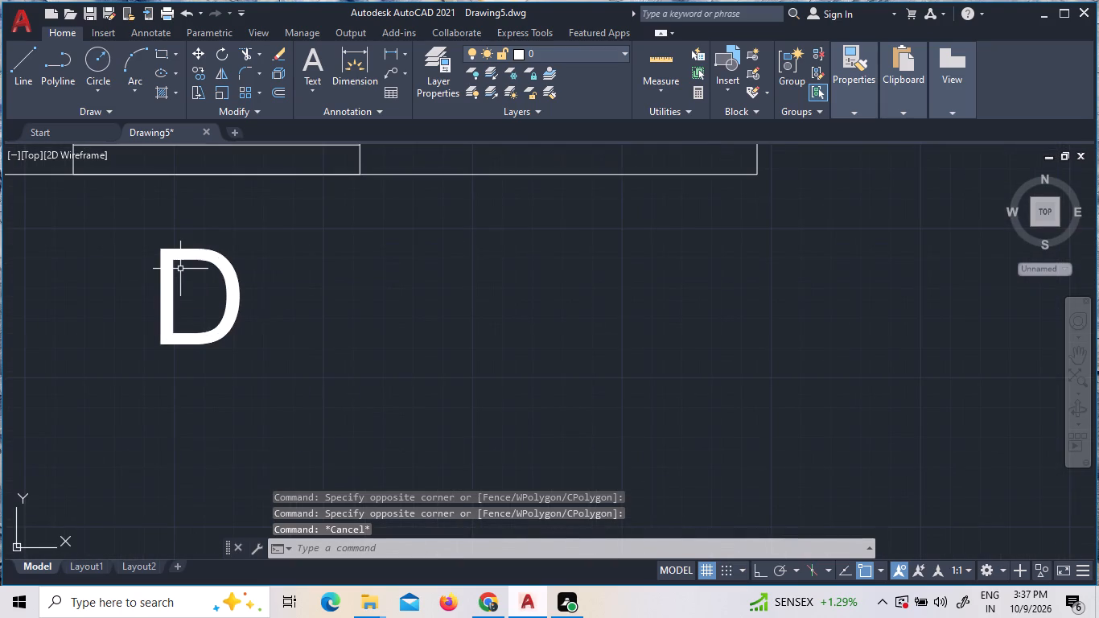
{"action": "triple_click", "coordinate": [173, 266]}
{"action": "left_click", "coordinate": [173, 266]}
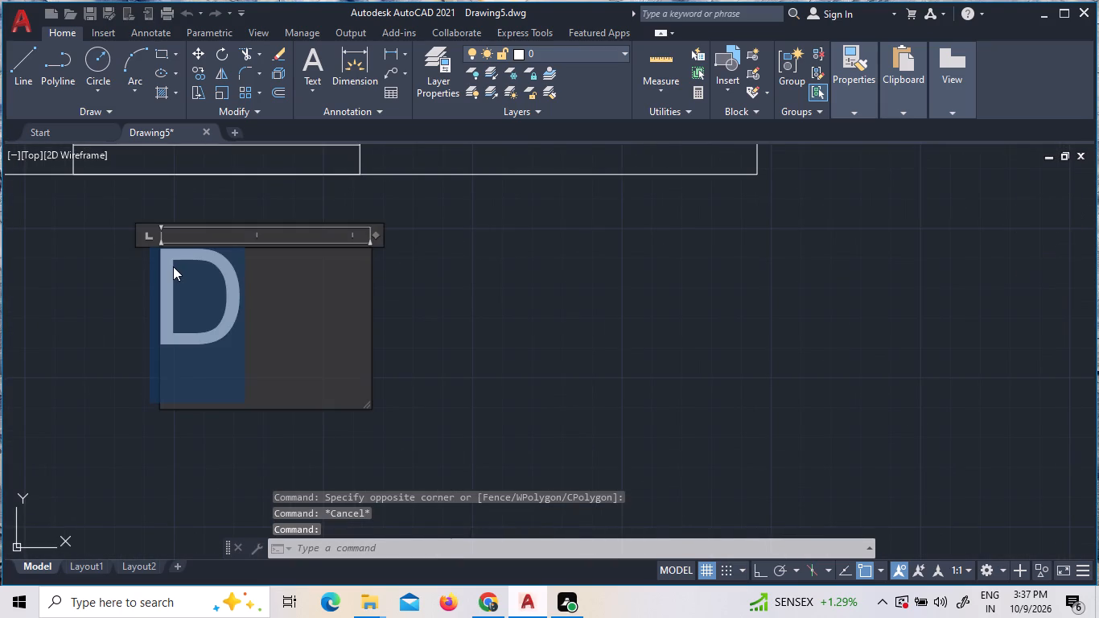
{"action": "key", "text": "w"}
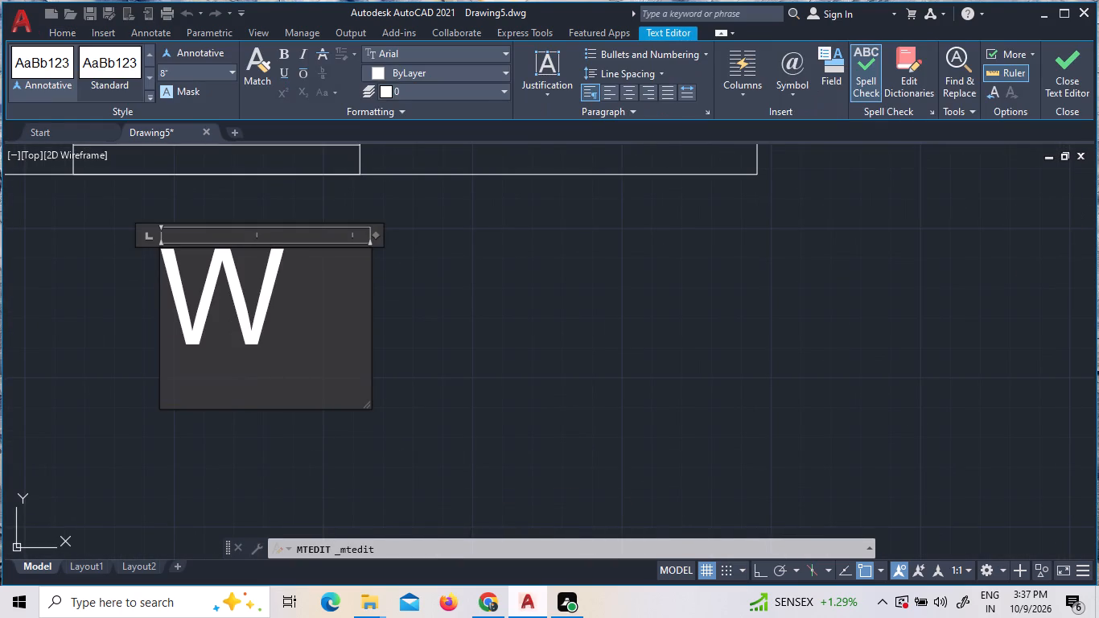
{"action": "left_click", "coordinate": [435, 266]}
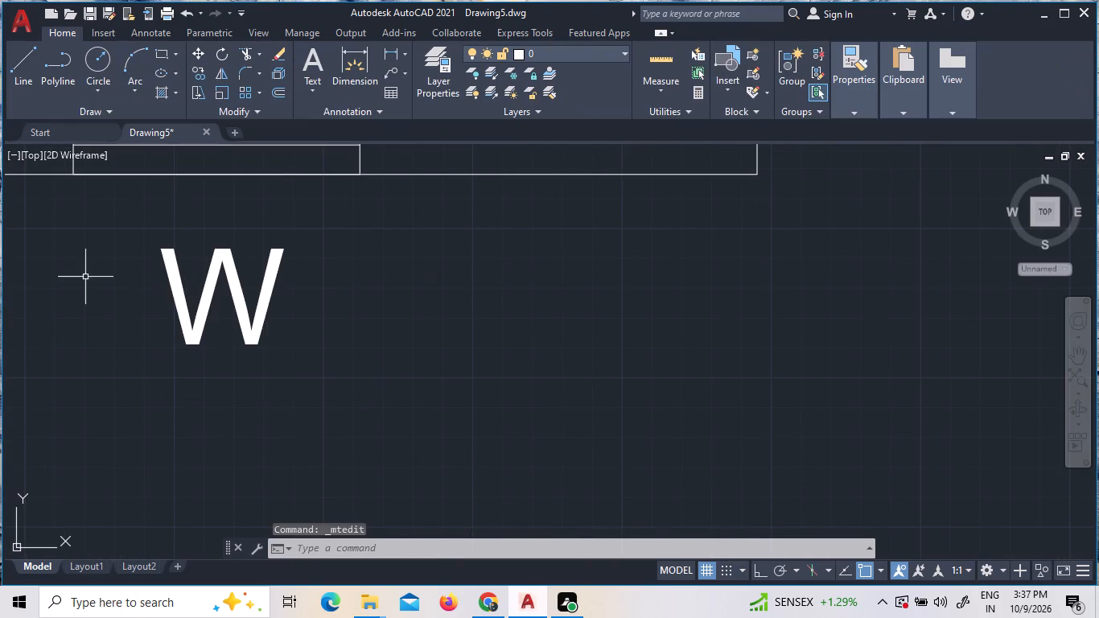
Move the W label up so it sits close beneath the leftmost kitchen window.
{"action": "left_click", "coordinate": [207, 303]}
{"action": "right_click", "coordinate": [207, 303]}
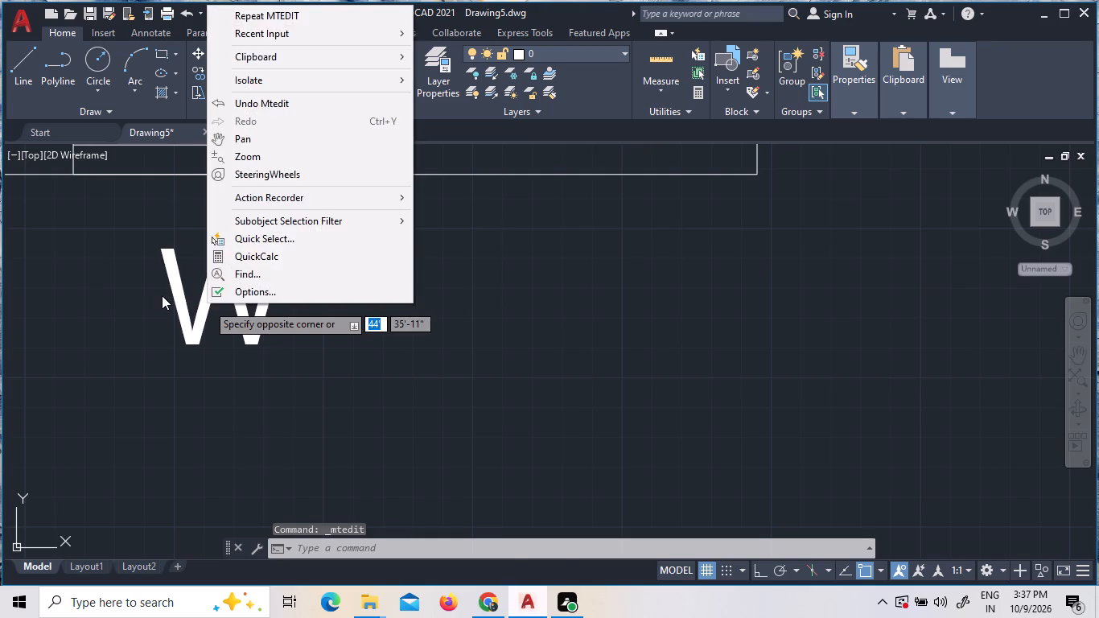
{"action": "left_click", "coordinate": [177, 326]}
{"action": "right_click", "coordinate": [247, 310]}
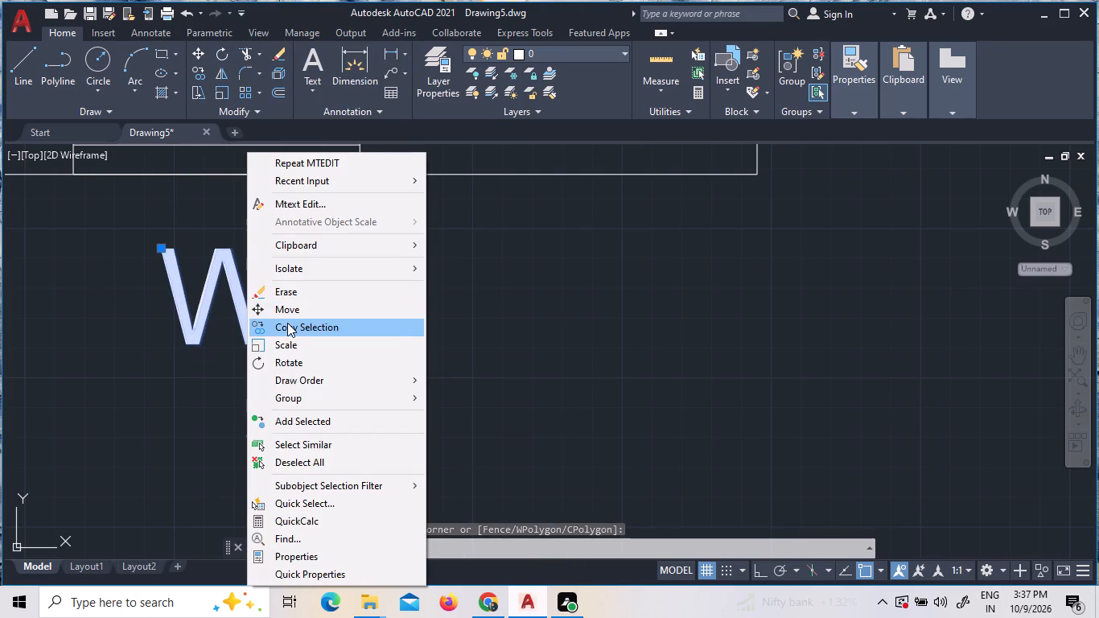
{"action": "double_click", "coordinate": [285, 305]}
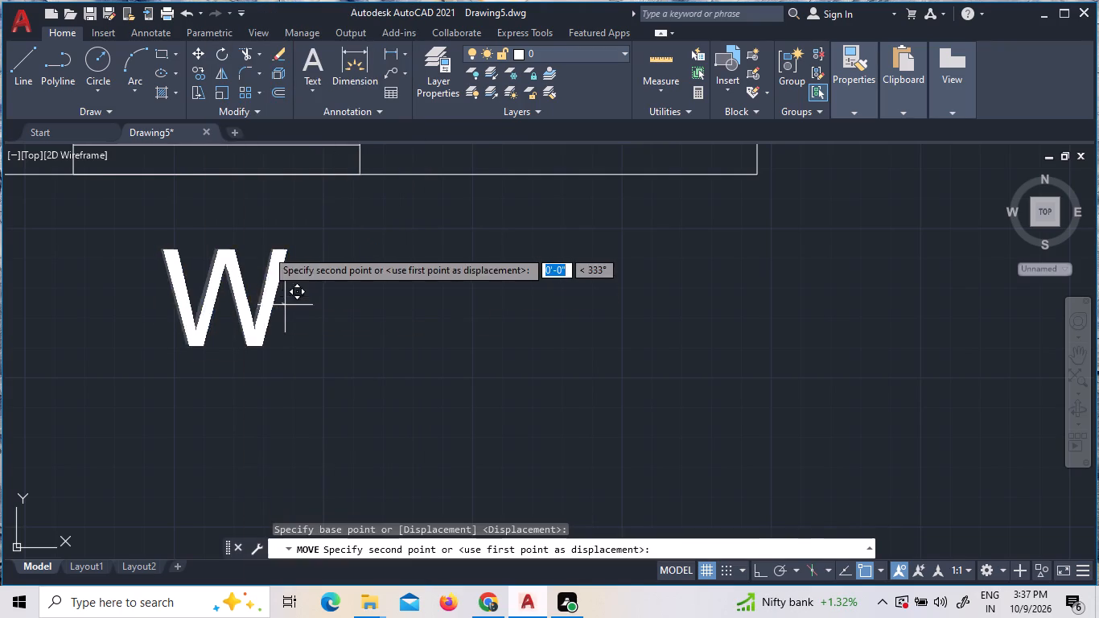
{"action": "left_click", "coordinate": [240, 237]}
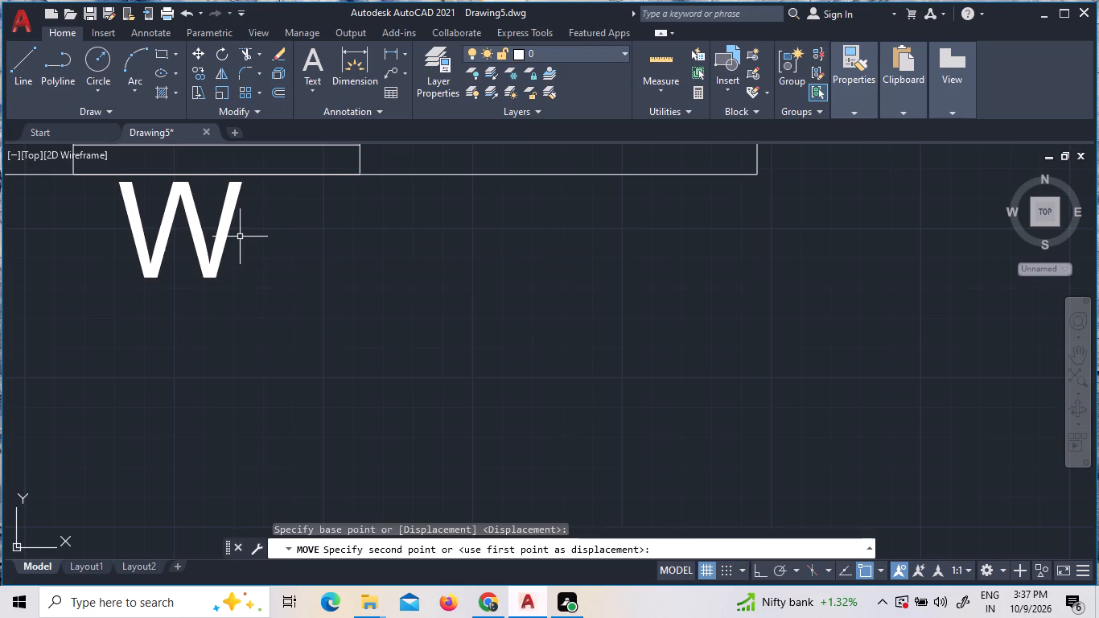
Copy the W label horizontally with Ortho on to beneath the windows of the middle and rightmost open kitchens.
{"action": "left_click_drag", "start_coordinate": [352, 270], "coordinate": [292, 258]}
{"action": "left_click", "coordinate": [130, 229]}
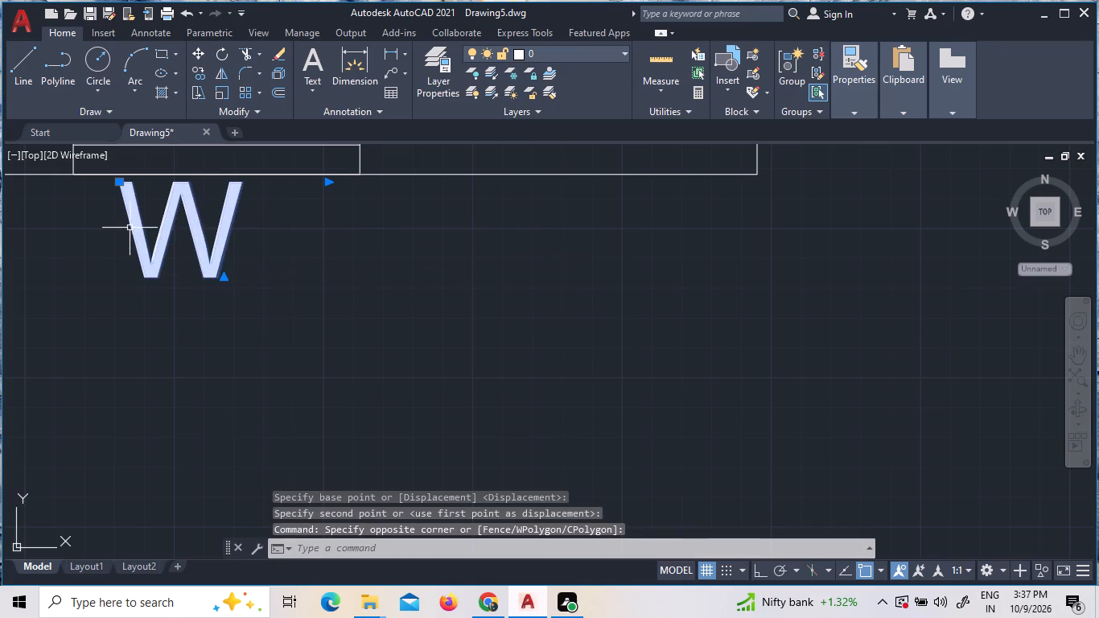
{"action": "right_click", "coordinate": [130, 228]}
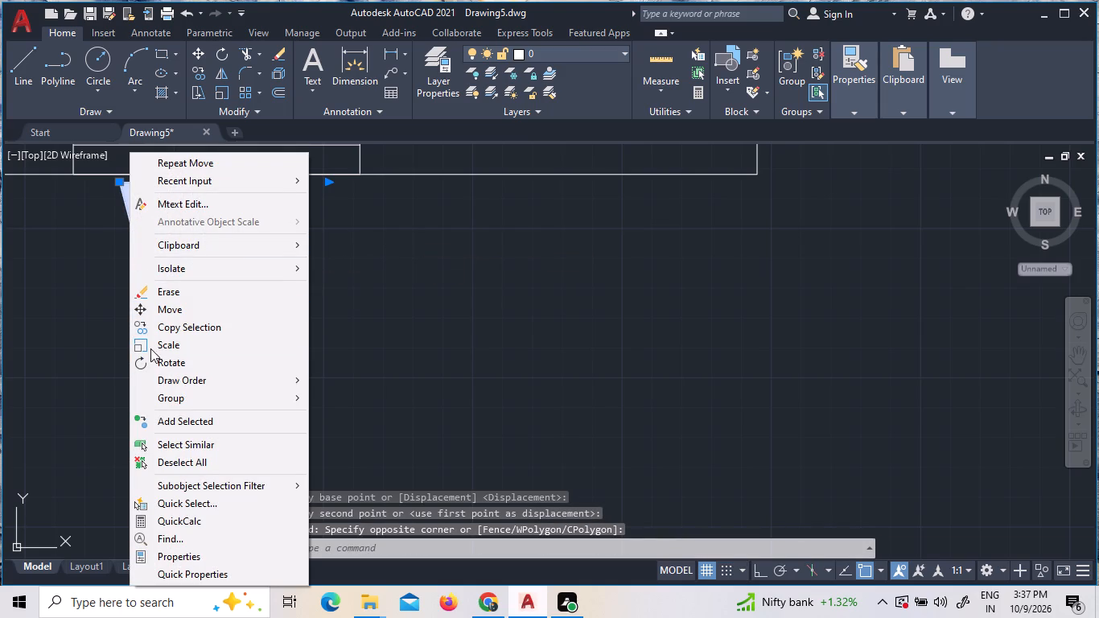
{"action": "left_click", "coordinate": [168, 323]}
{"action": "left_click", "coordinate": [168, 323]}
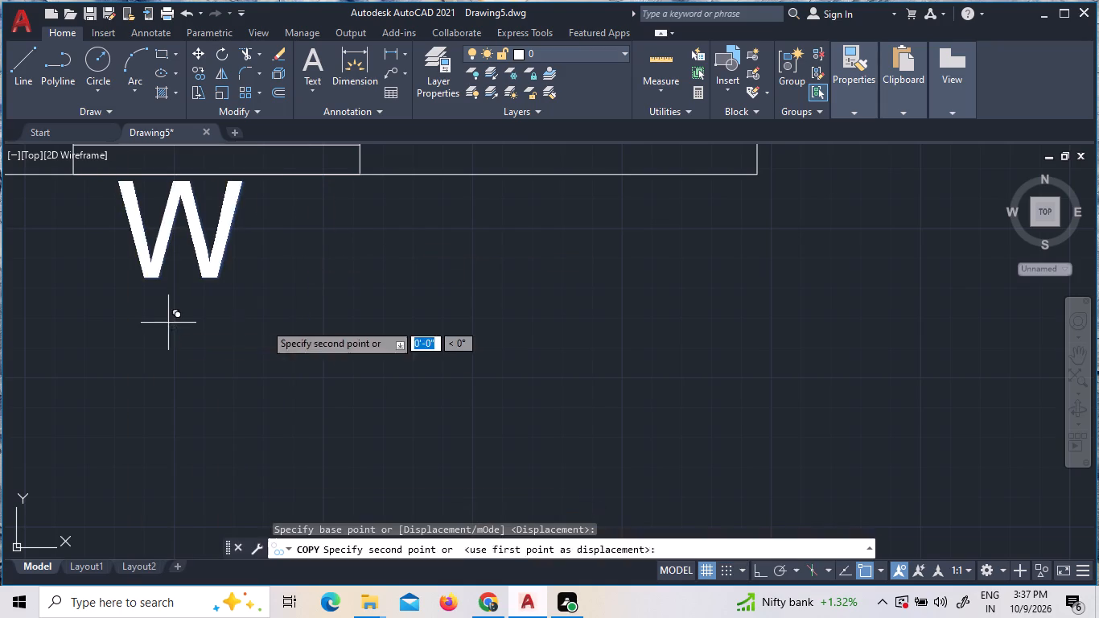
{"action": "scroll", "coordinate": [361, 374], "scroll_direction": "down", "scroll_amount": 6}
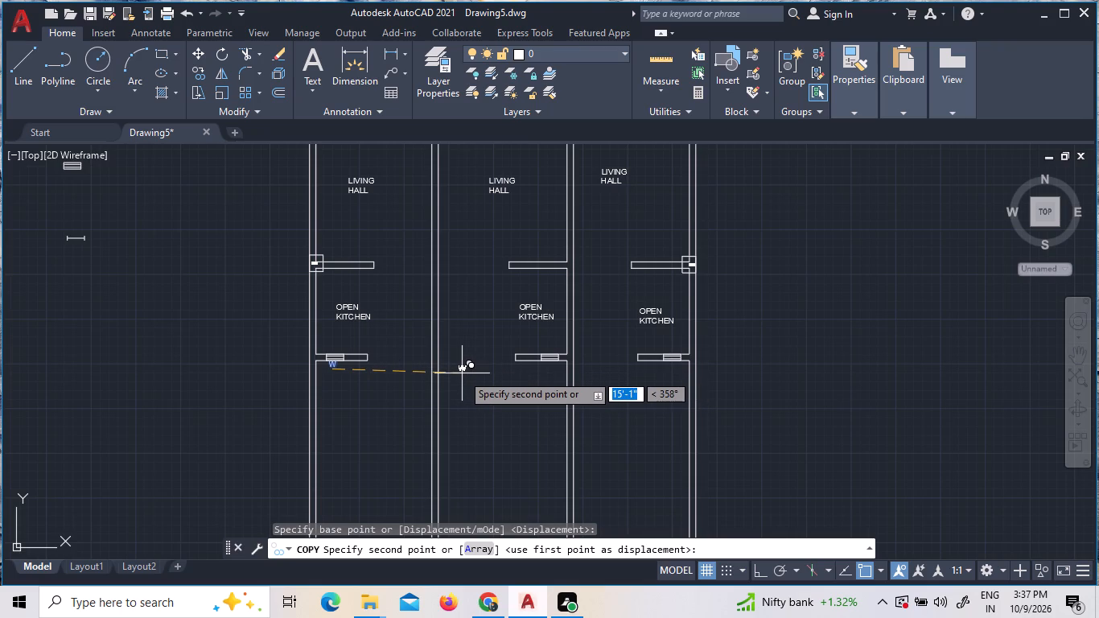
{"action": "key", "text": "F8"}
{"action": "scroll", "coordinate": [547, 363], "scroll_direction": "up", "scroll_amount": 4}
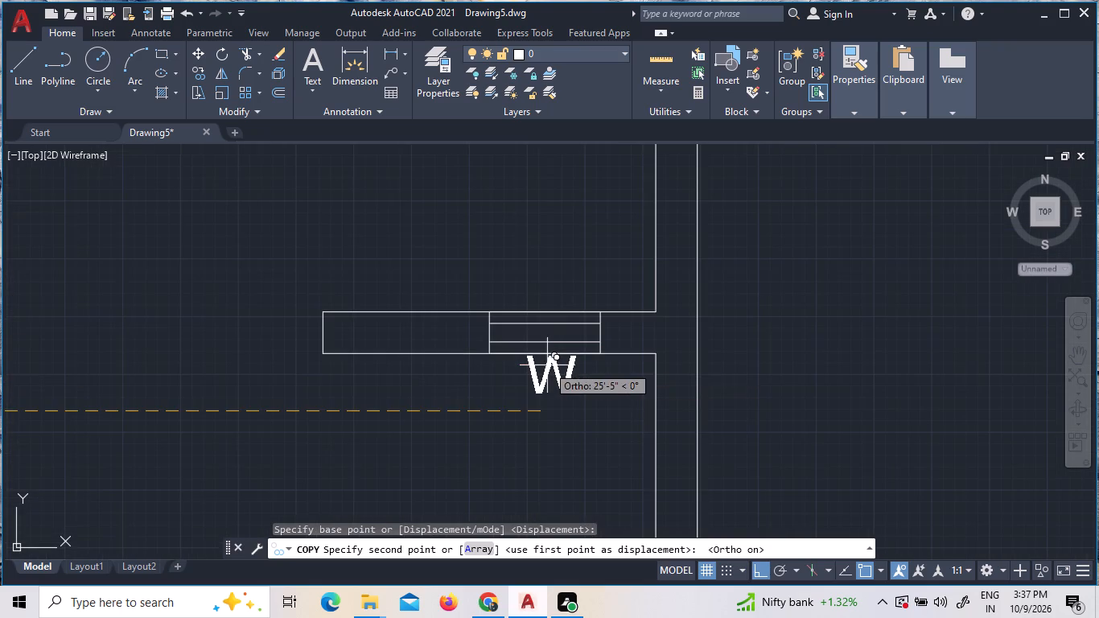
{"action": "left_click", "coordinate": [544, 366]}
{"action": "scroll", "coordinate": [533, 374], "scroll_direction": "down", "scroll_amount": 3}
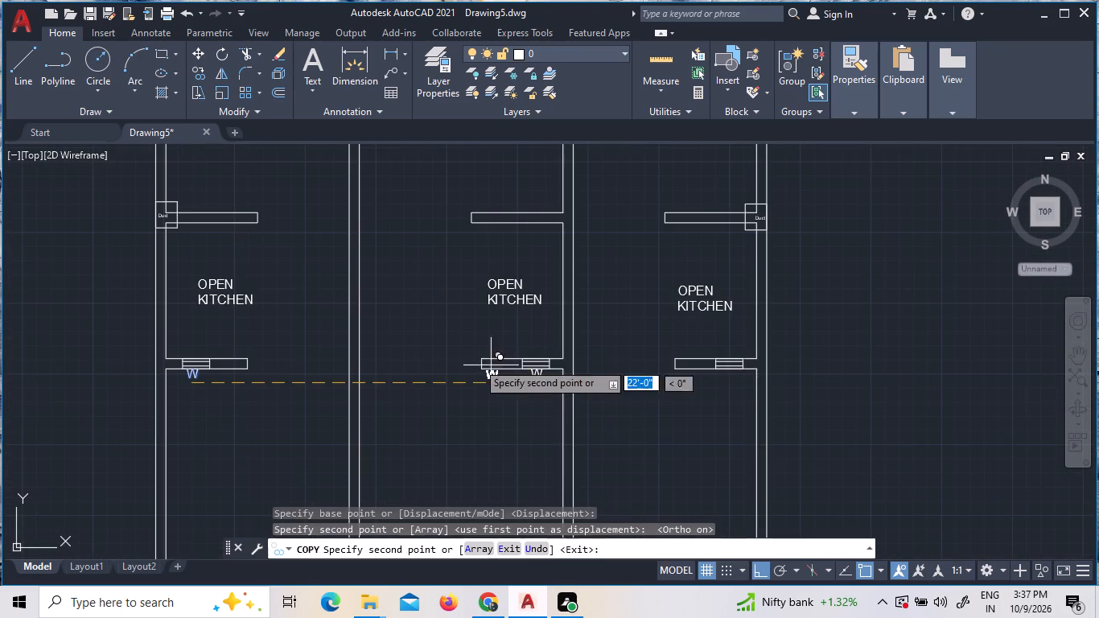
{"action": "scroll", "coordinate": [710, 430], "scroll_direction": "up", "scroll_amount": 1}
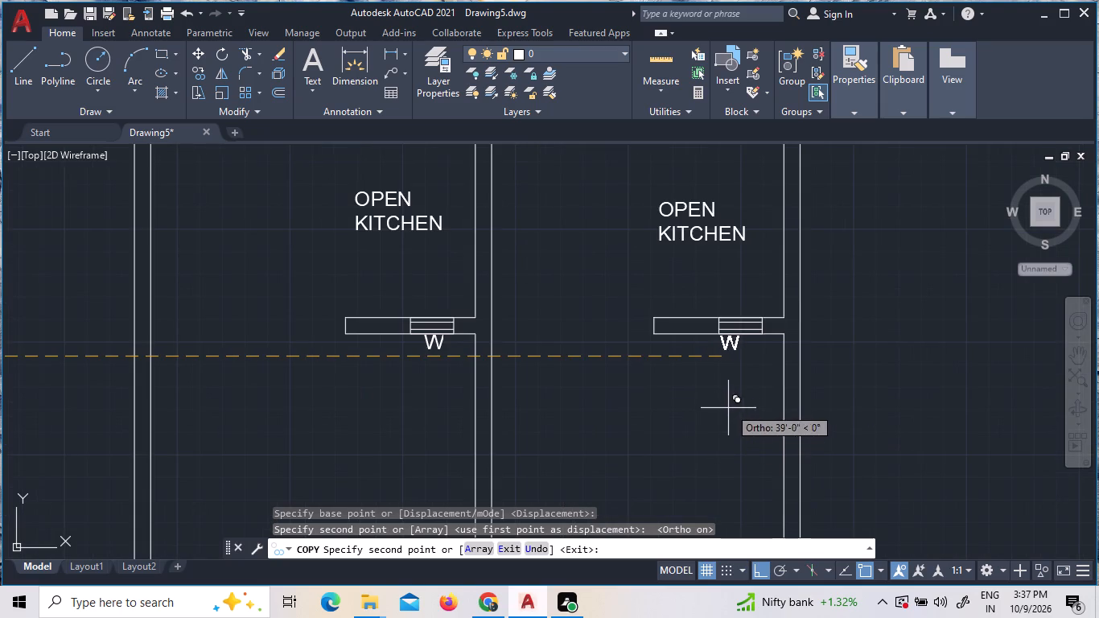
{"action": "left_click", "coordinate": [741, 414]}
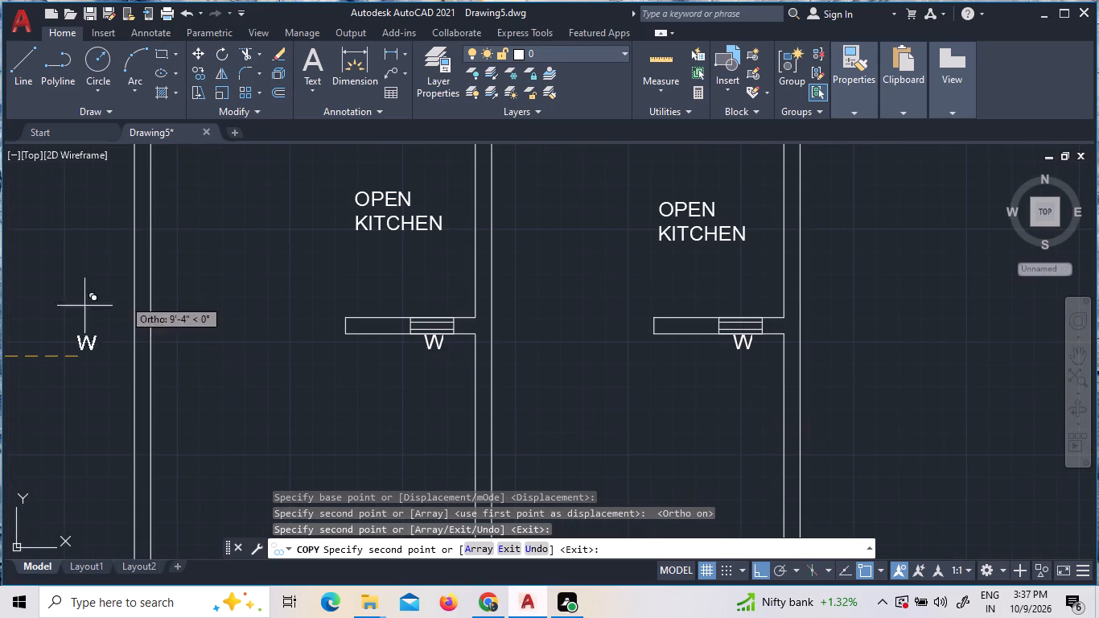
{"action": "key", "text": "Escape"}
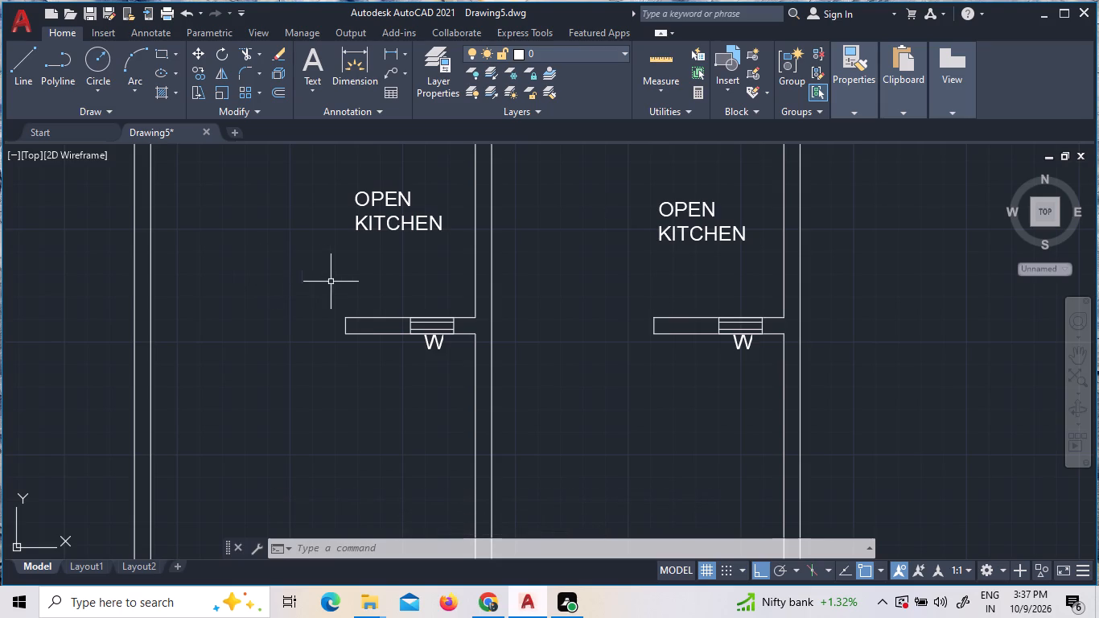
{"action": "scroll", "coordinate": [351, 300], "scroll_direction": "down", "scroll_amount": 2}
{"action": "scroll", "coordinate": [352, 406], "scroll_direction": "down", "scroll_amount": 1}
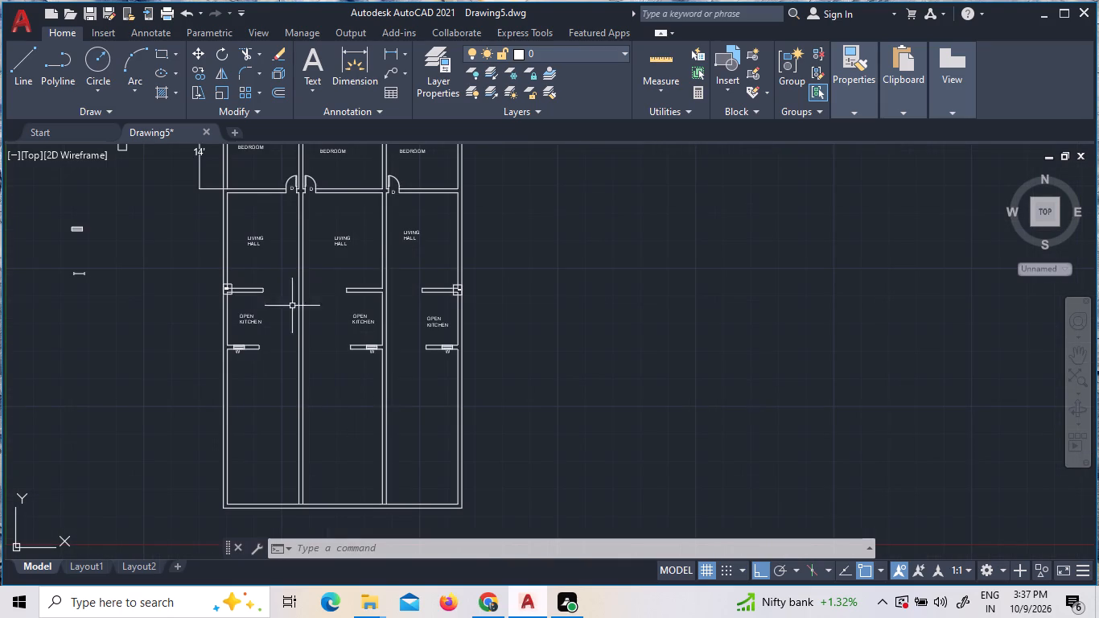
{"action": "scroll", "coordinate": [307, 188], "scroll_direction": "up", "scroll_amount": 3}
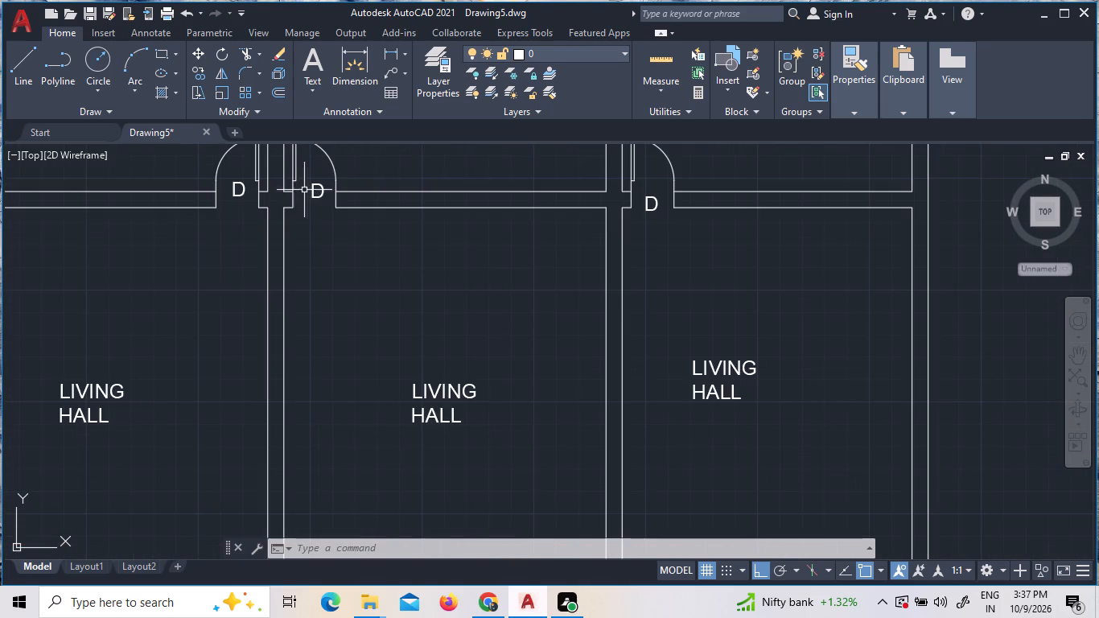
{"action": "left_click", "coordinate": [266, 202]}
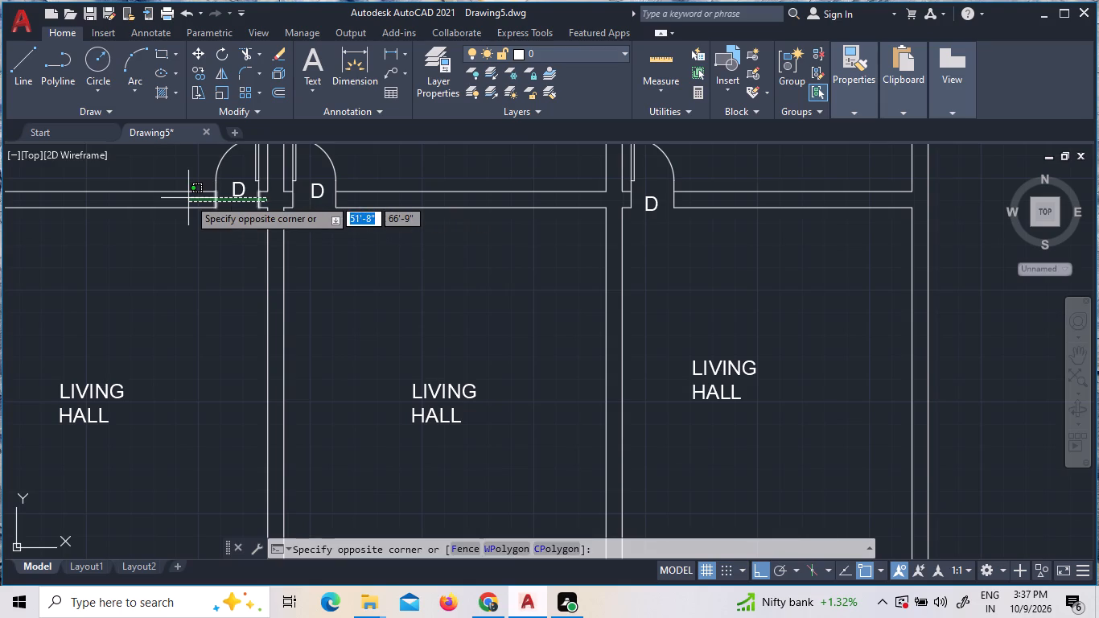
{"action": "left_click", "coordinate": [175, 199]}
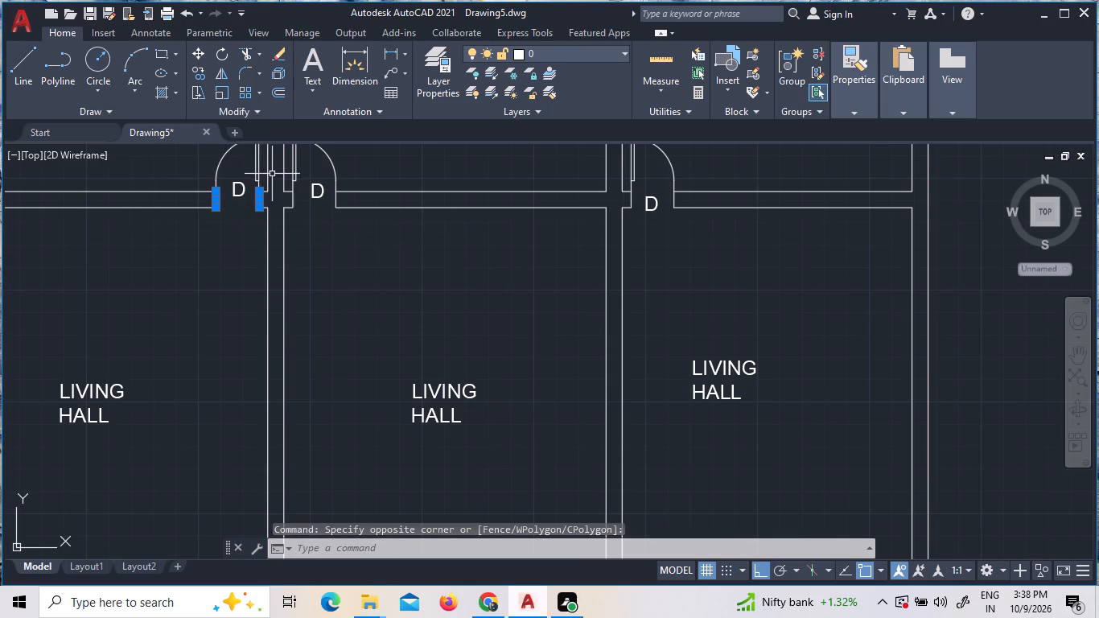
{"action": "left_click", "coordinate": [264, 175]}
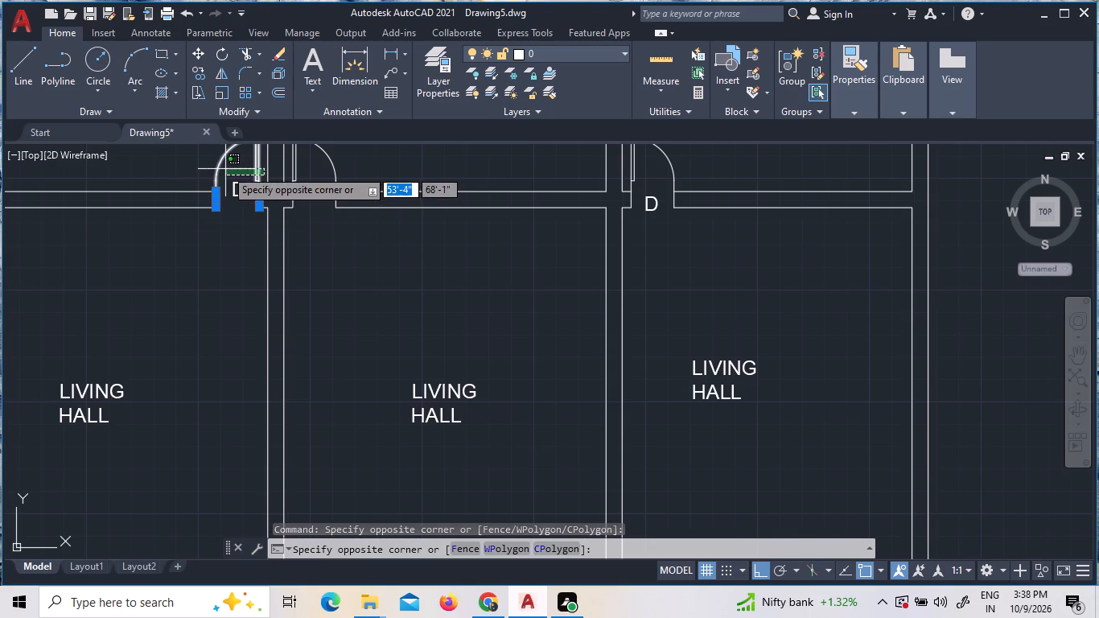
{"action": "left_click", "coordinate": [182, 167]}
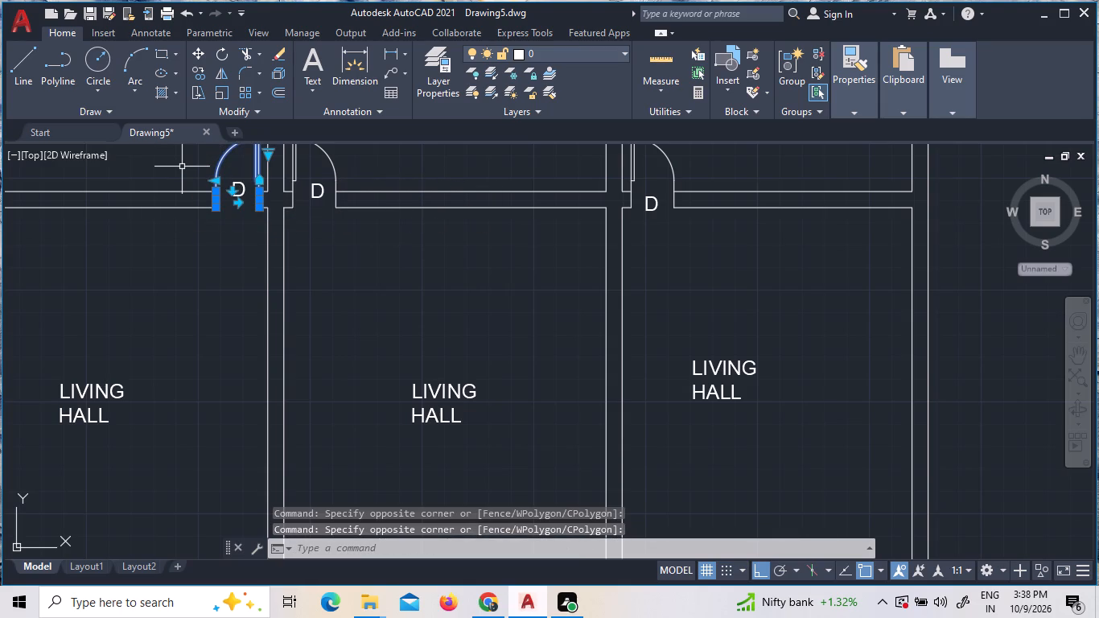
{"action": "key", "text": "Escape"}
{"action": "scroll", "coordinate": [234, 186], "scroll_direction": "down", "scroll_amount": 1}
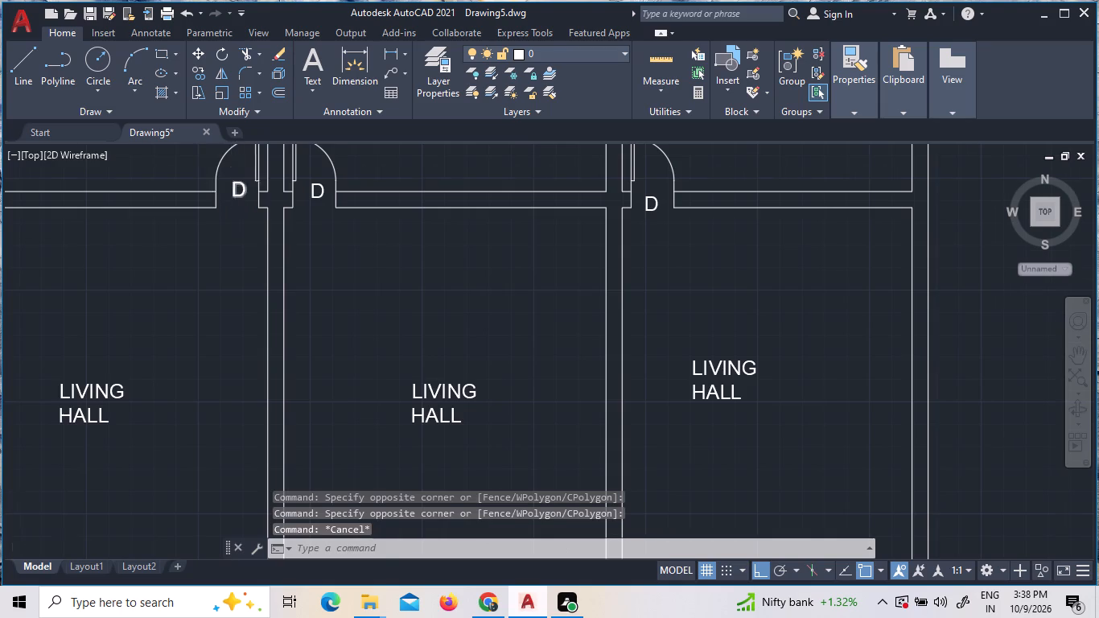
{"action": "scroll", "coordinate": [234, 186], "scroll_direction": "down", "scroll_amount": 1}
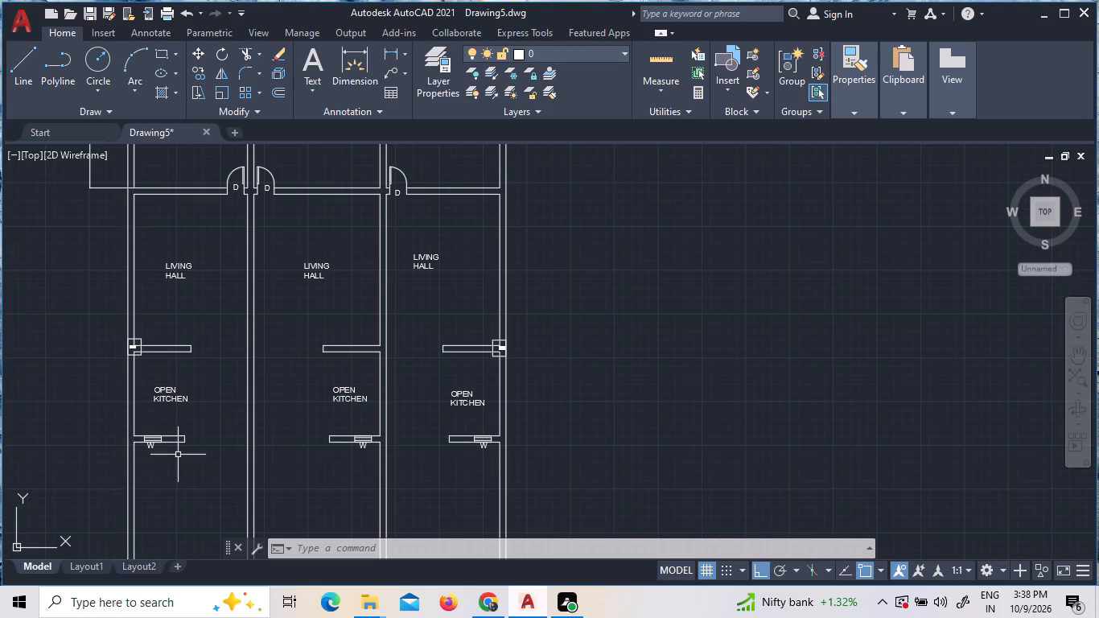
Extend both lines of the window wall below each of the three open kitchens across to the opposite partition wall.
{"action": "scroll", "coordinate": [183, 440], "scroll_direction": "up", "scroll_amount": 3}
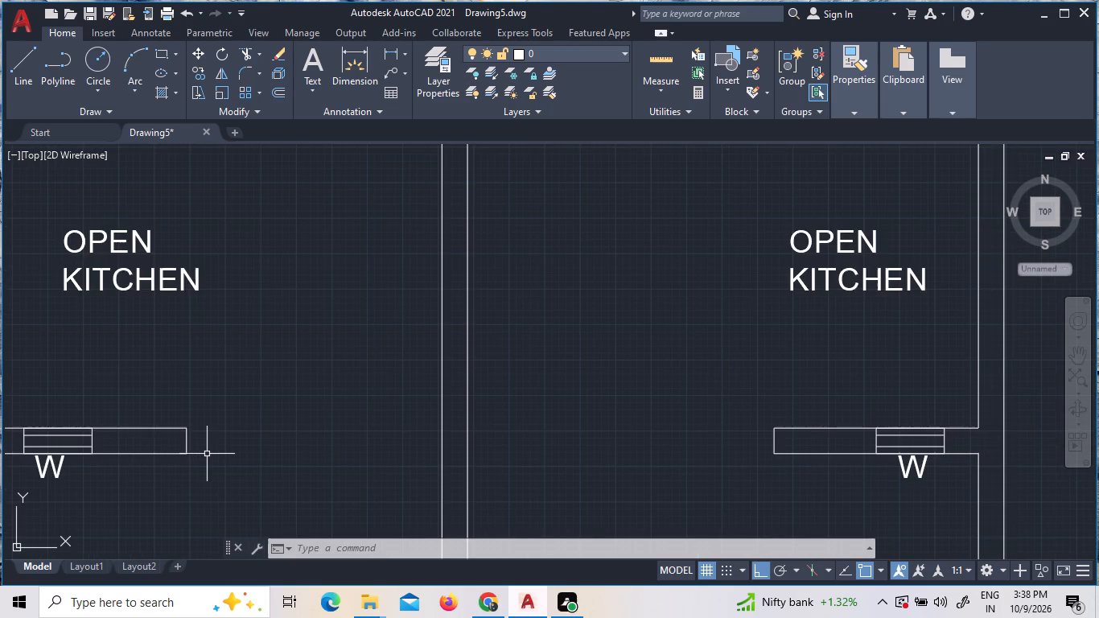
{"action": "key", "text": "d"}
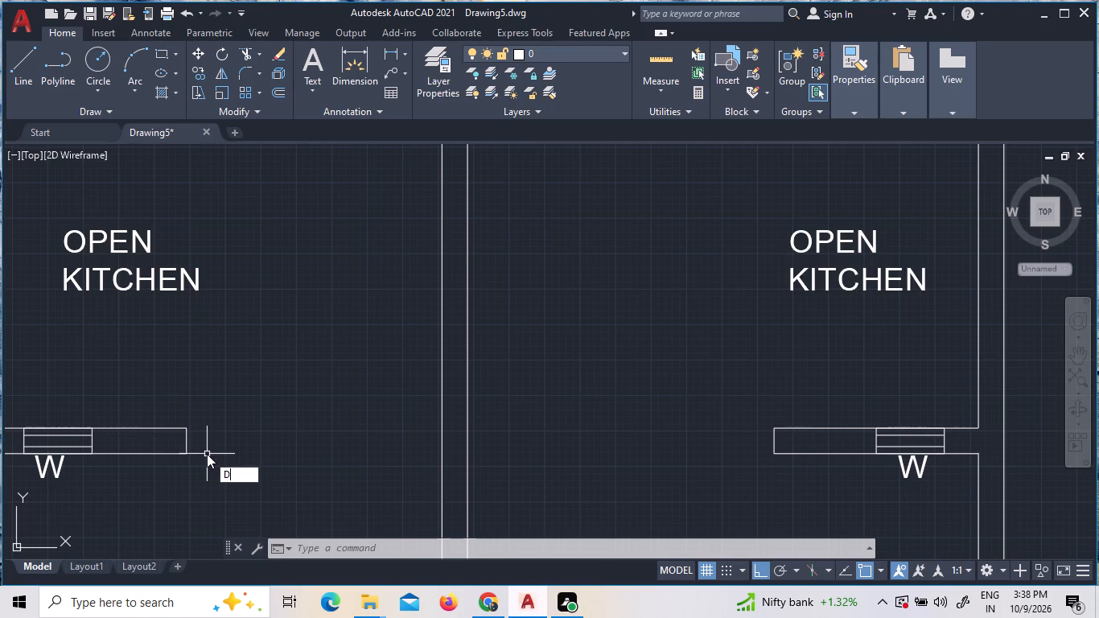
{"action": "key", "text": "BackSpace"}
{"action": "key", "text": "BackSpace"}
{"action": "type", "text": "EX"}
{"action": "key", "text": "Return"}
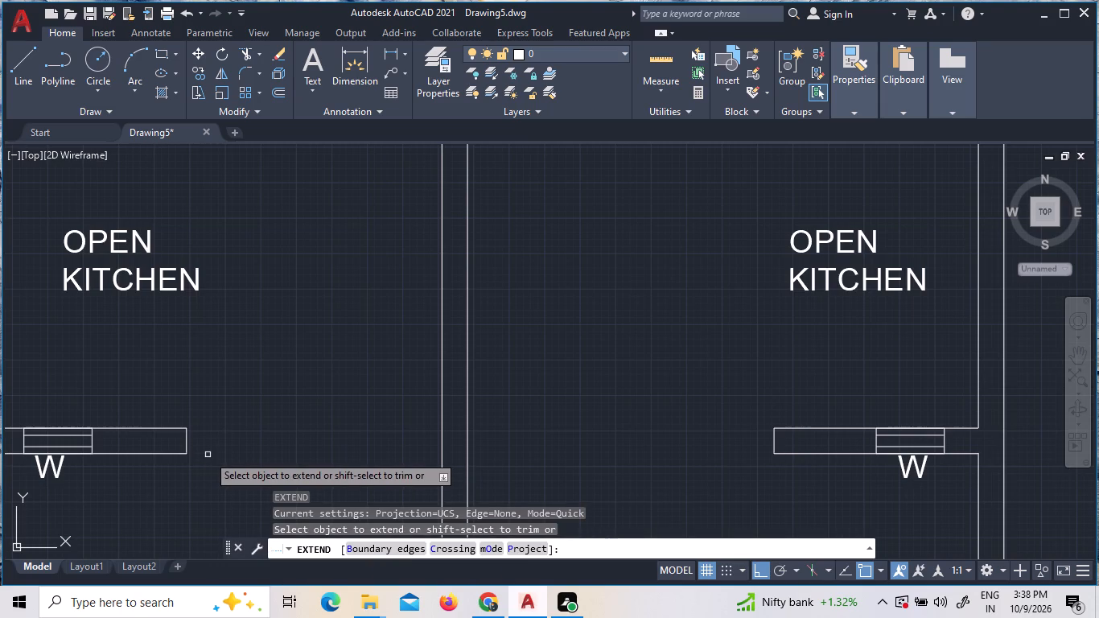
{"action": "left_click", "coordinate": [171, 428]}
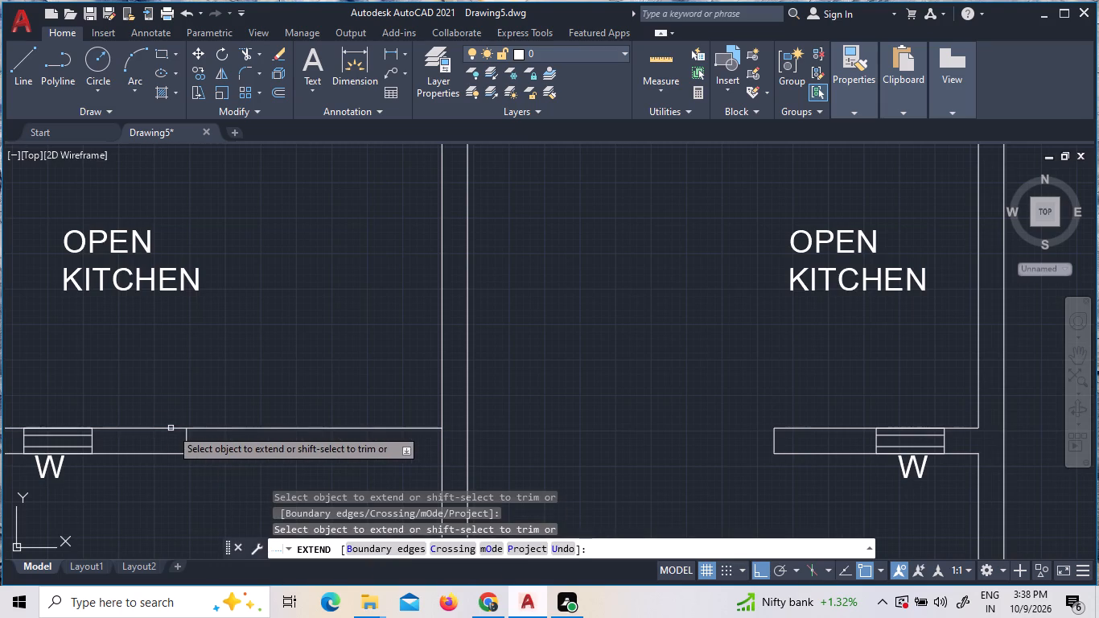
{"action": "left_click", "coordinate": [177, 453]}
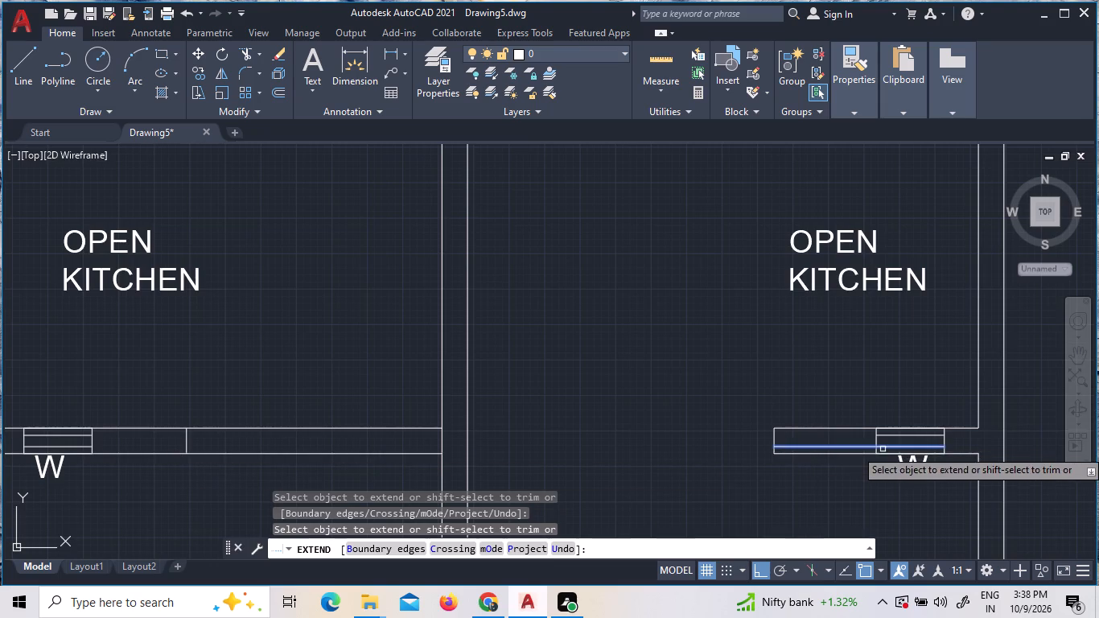
{"action": "left_click", "coordinate": [830, 431]}
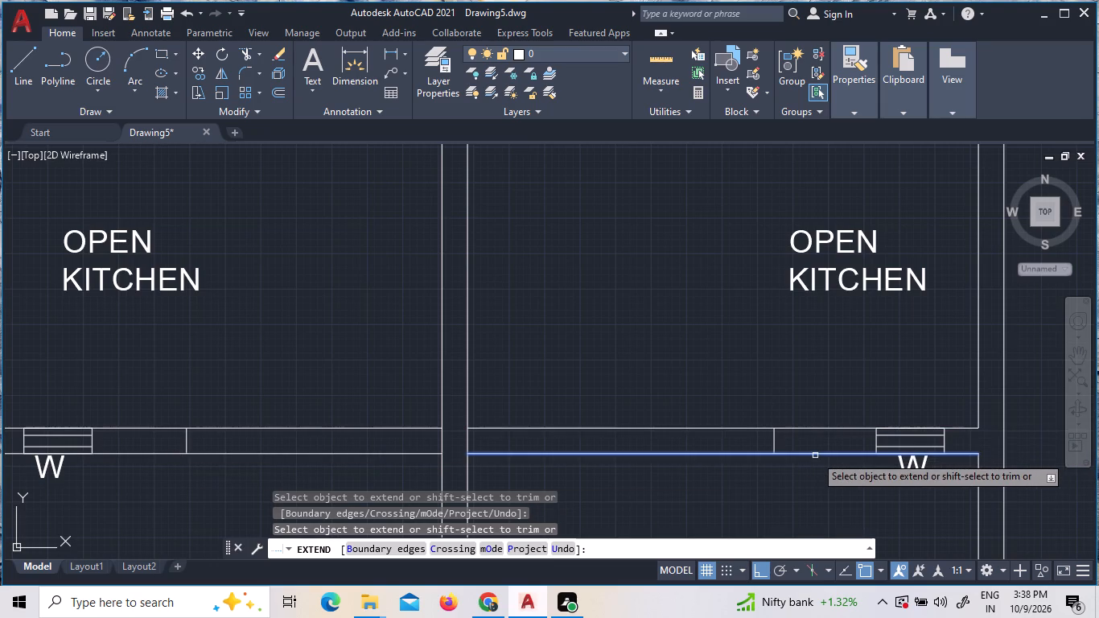
{"action": "left_click", "coordinate": [815, 455]}
{"action": "scroll", "coordinate": [755, 422], "scroll_direction": "down", "scroll_amount": 2}
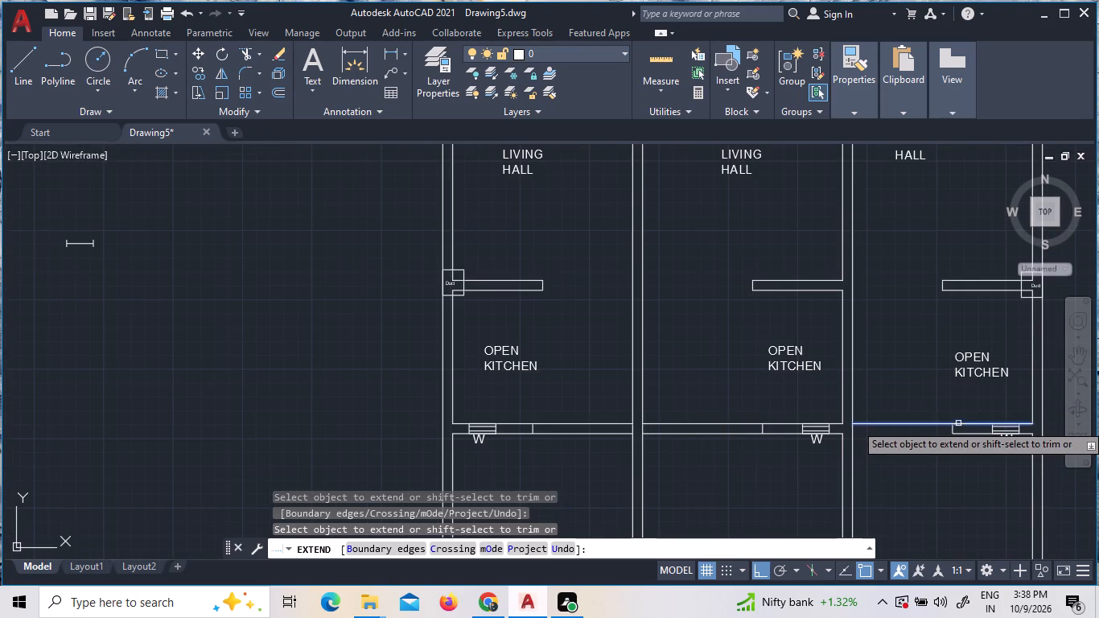
{"action": "left_click", "coordinate": [973, 425]}
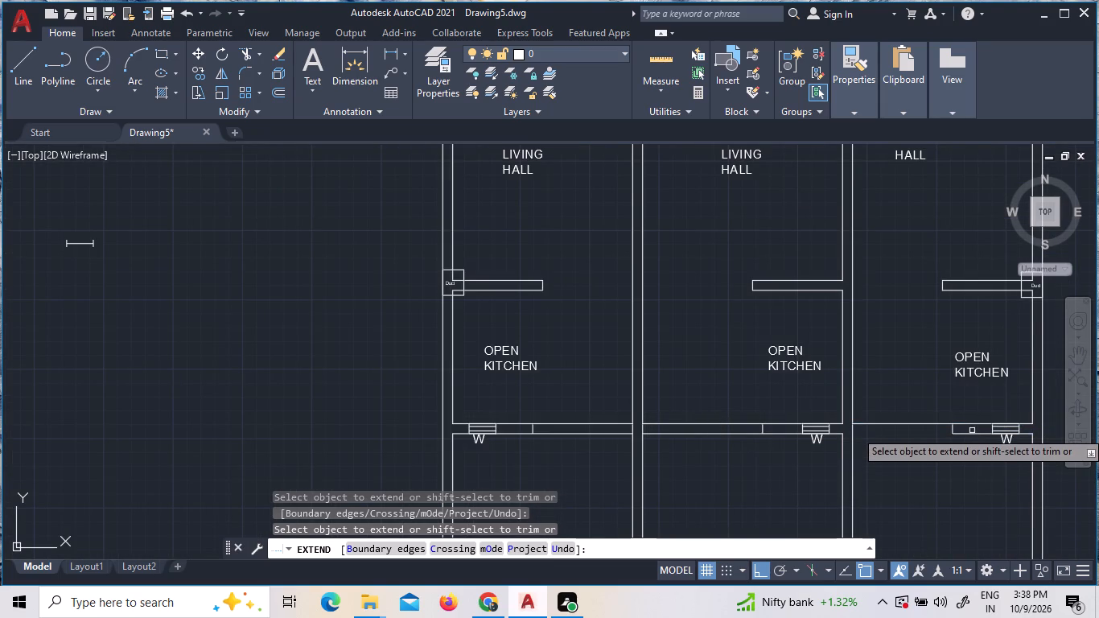
{"action": "left_click", "coordinate": [969, 434]}
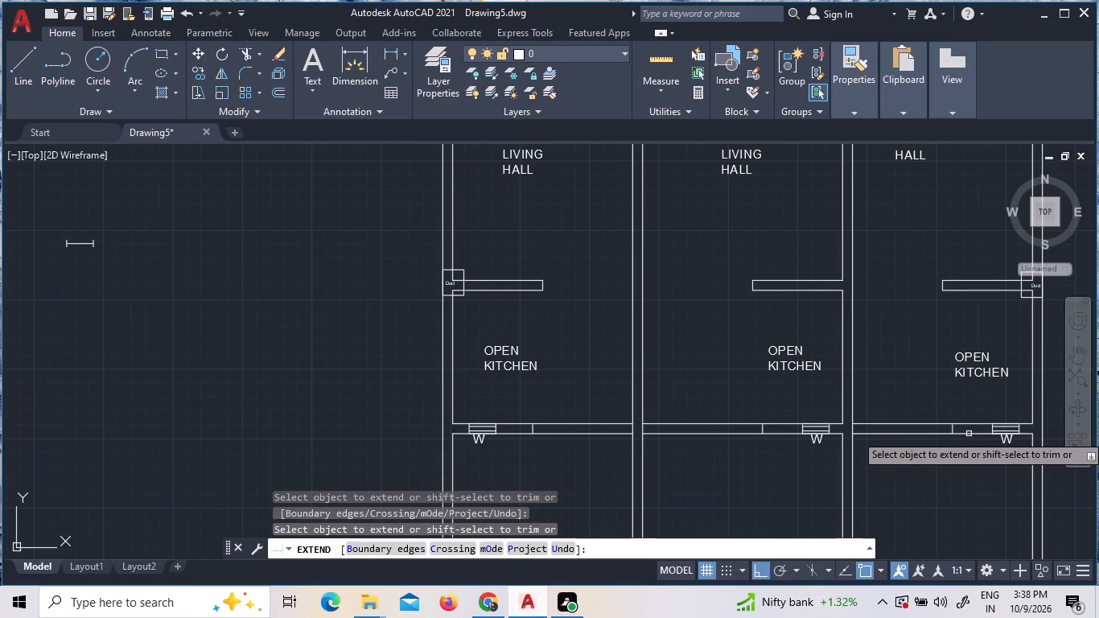
{"action": "key", "text": "Escape"}
{"action": "key", "text": "Escape"}
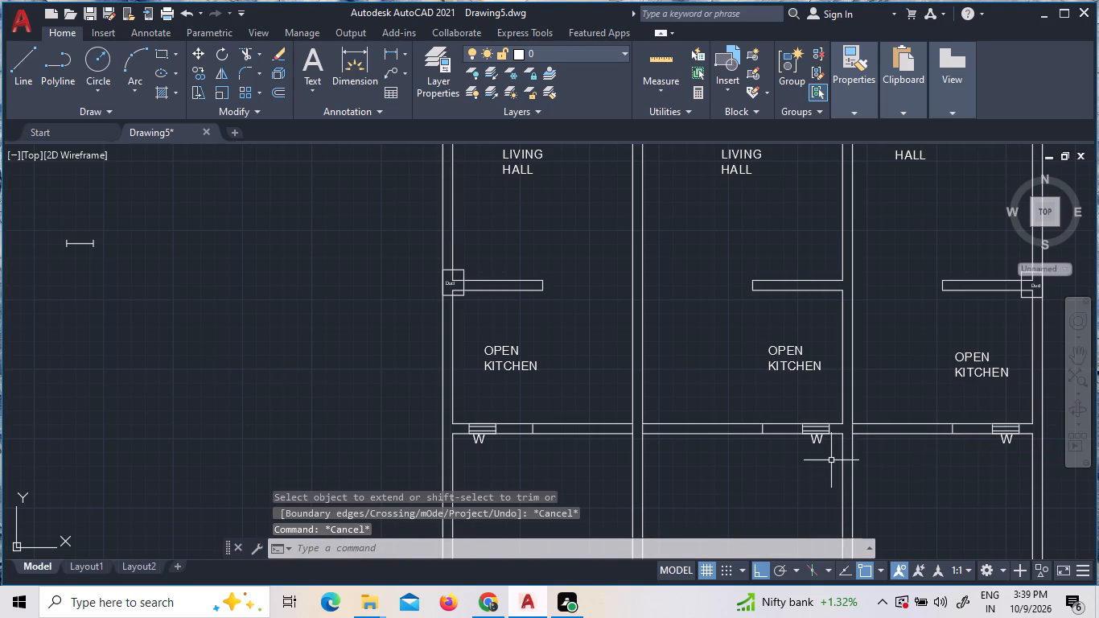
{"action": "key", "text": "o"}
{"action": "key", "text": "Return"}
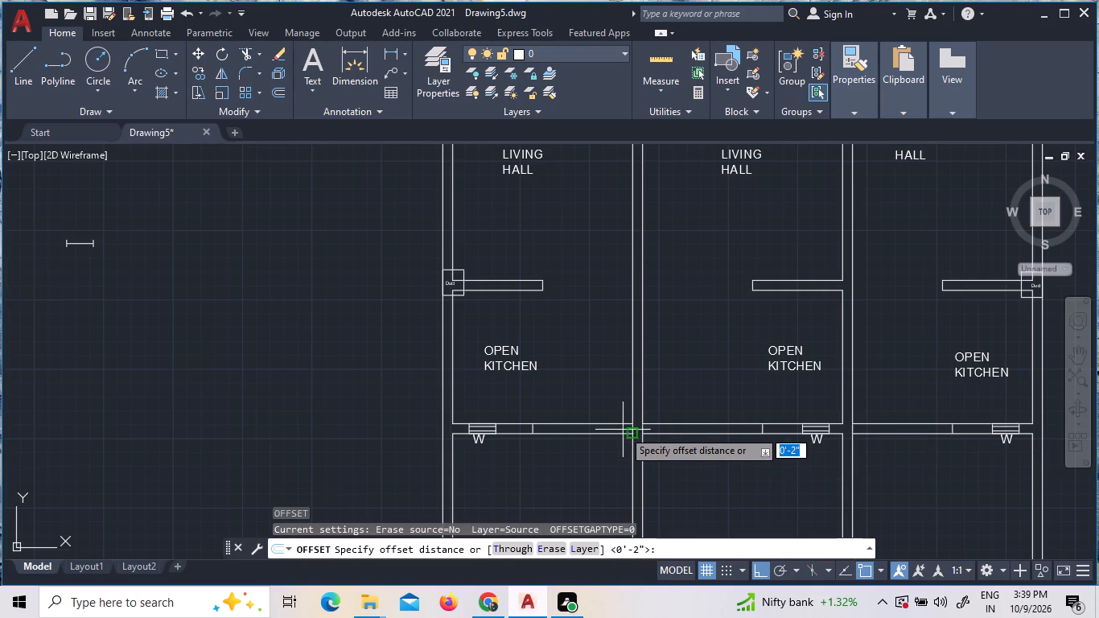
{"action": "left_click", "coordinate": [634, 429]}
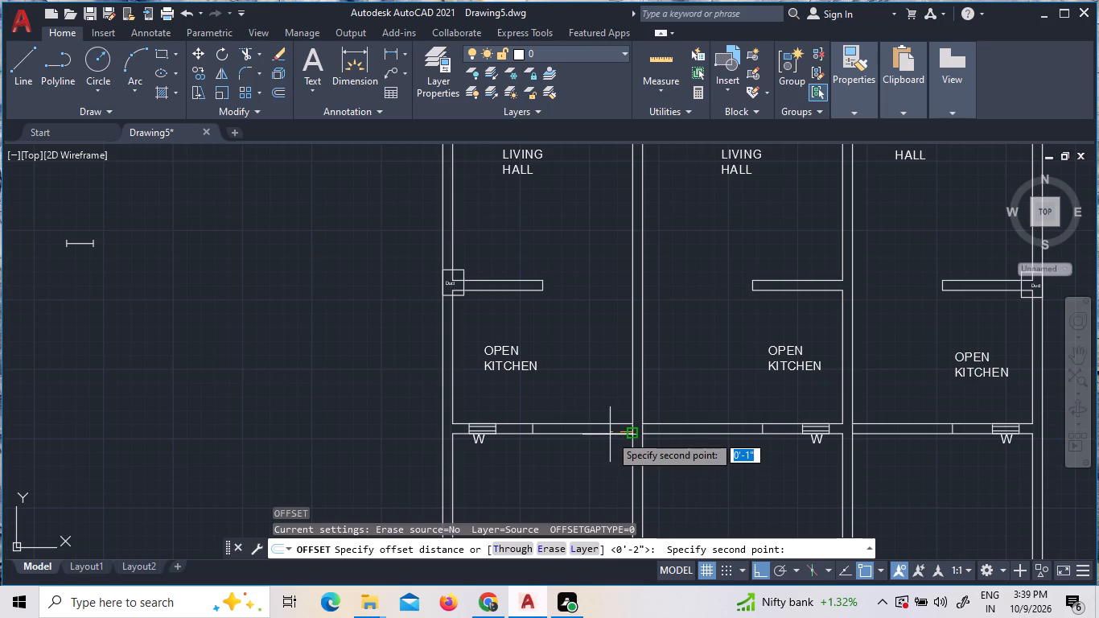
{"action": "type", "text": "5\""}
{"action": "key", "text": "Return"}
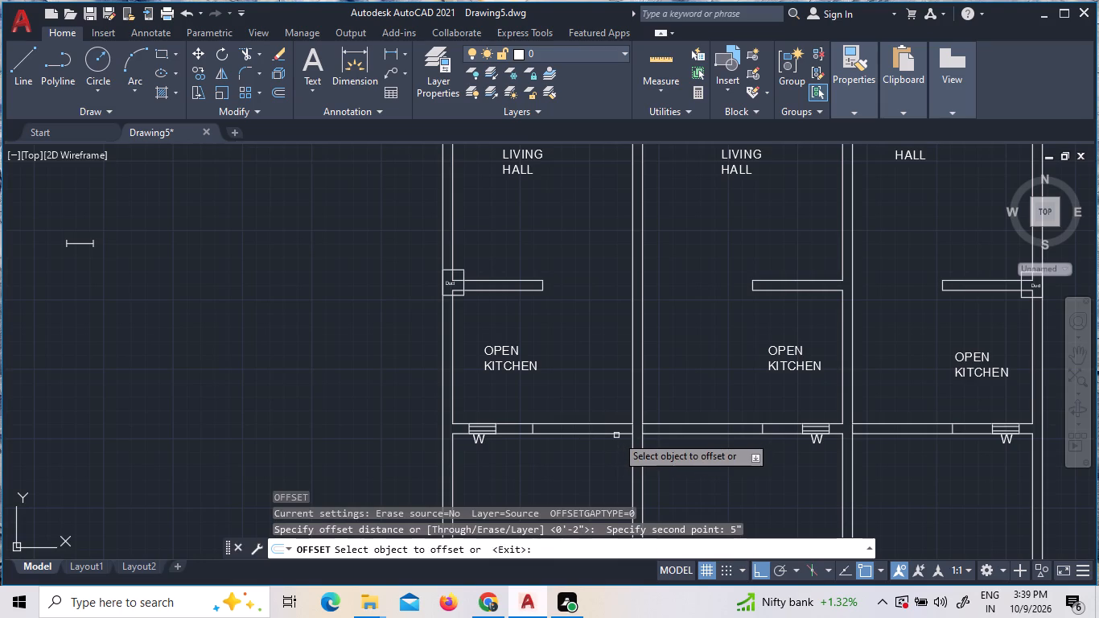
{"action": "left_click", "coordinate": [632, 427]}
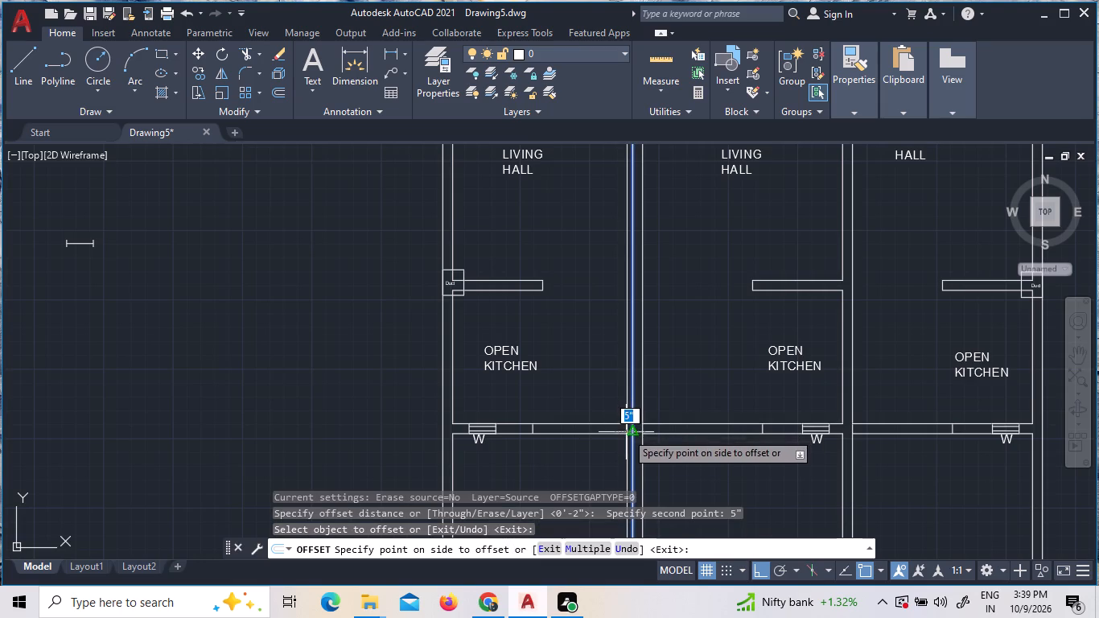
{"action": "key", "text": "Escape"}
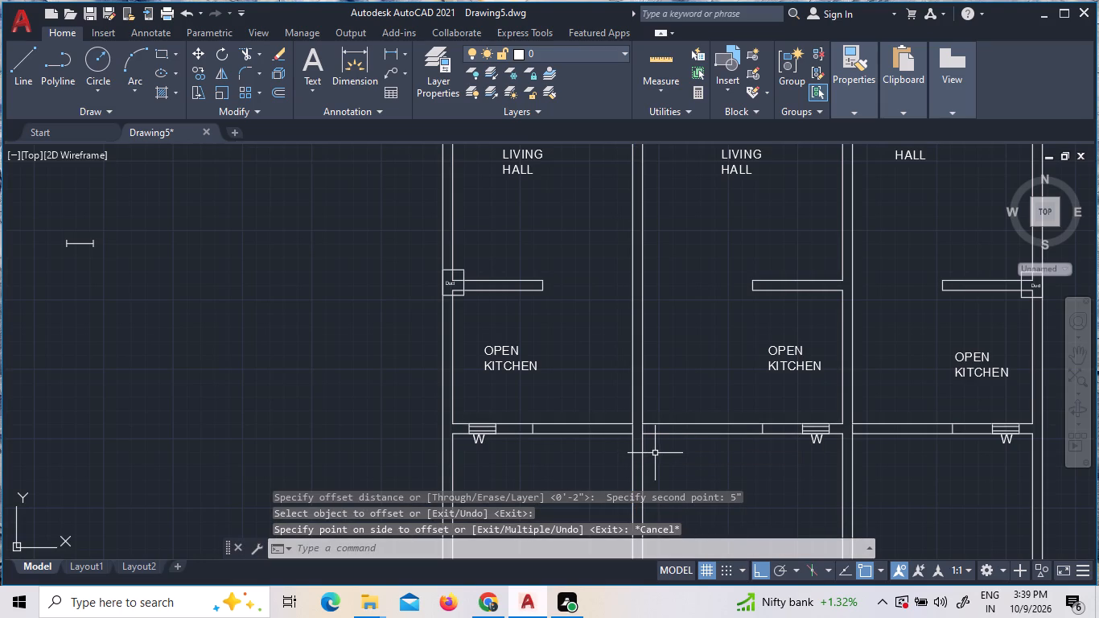
Trim the partition faces between the extended kitchen wall lines: both faces between left and middle units, and the right unit's face of the other partition.
{"action": "key", "text": "t"}
{"action": "key", "text": "r"}
{"action": "key", "text": "Return"}
{"action": "key", "text": "Return"}
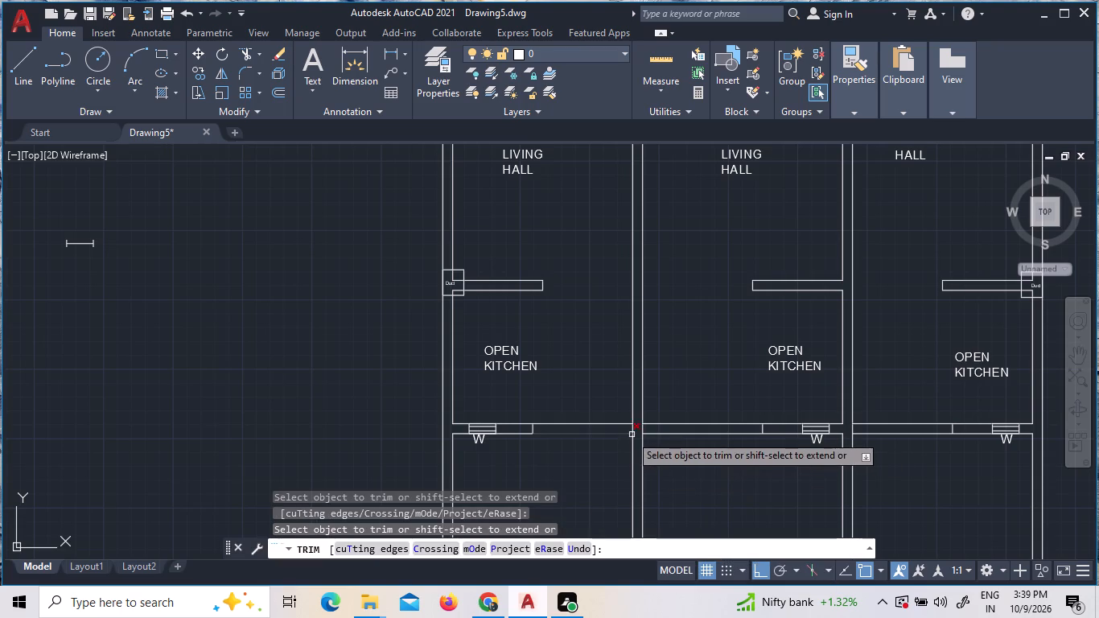
{"action": "left_click", "coordinate": [631, 429]}
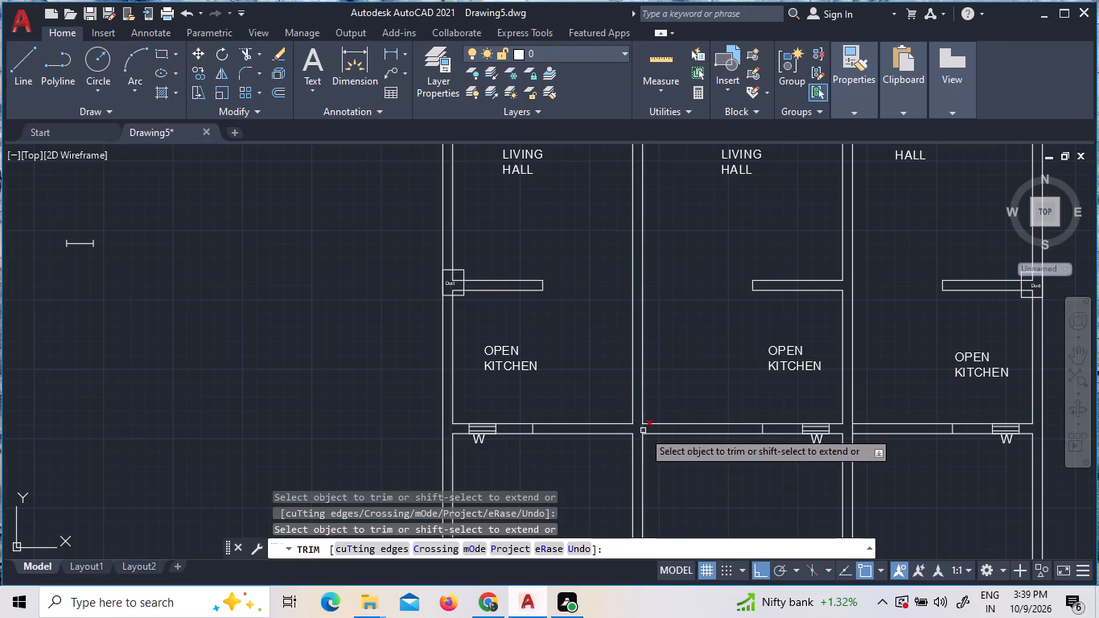
{"action": "left_click", "coordinate": [643, 431]}
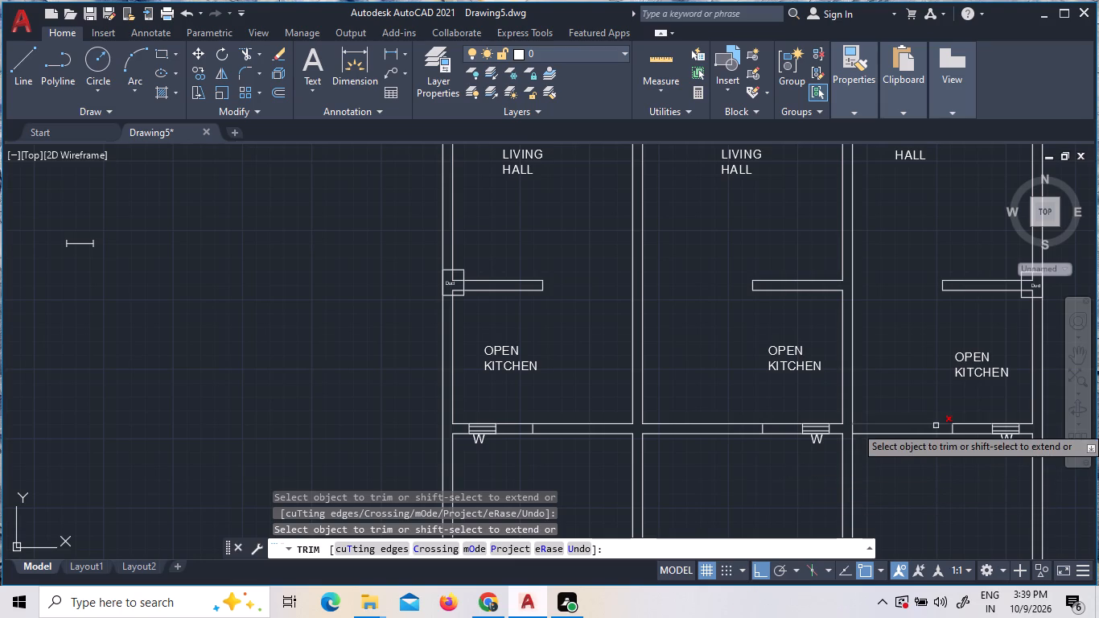
{"action": "left_click", "coordinate": [852, 429]}
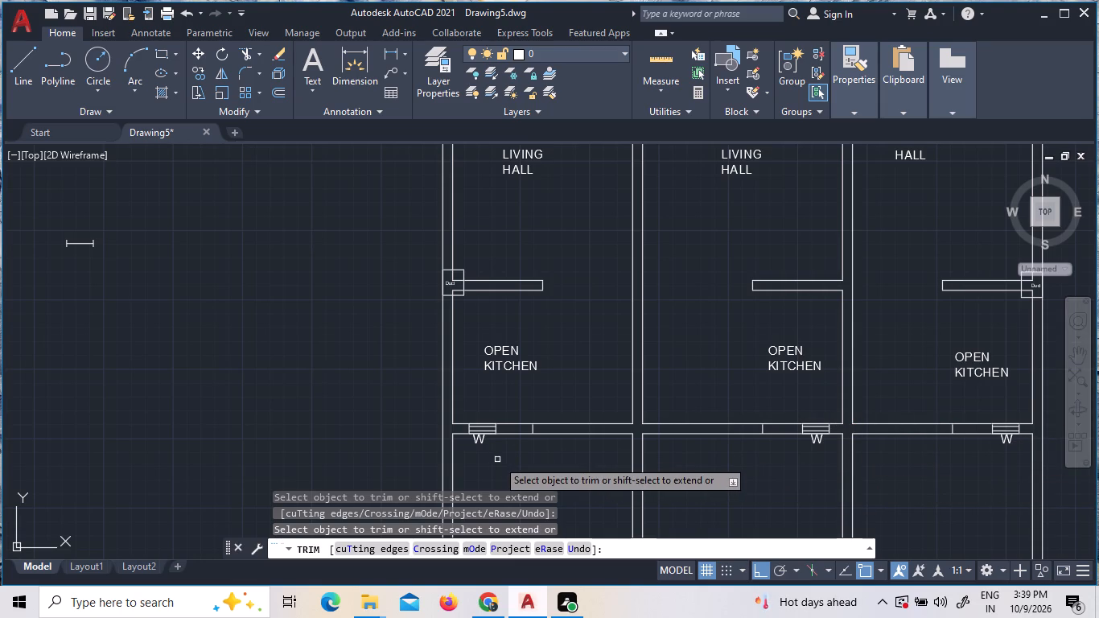
{"action": "key", "text": "Escape"}
Draw 9" closing lines across the kitchen window wall at both faces of the partition between the left and middle units.
{"action": "key", "text": "l"}
{"action": "key", "text": "Return"}
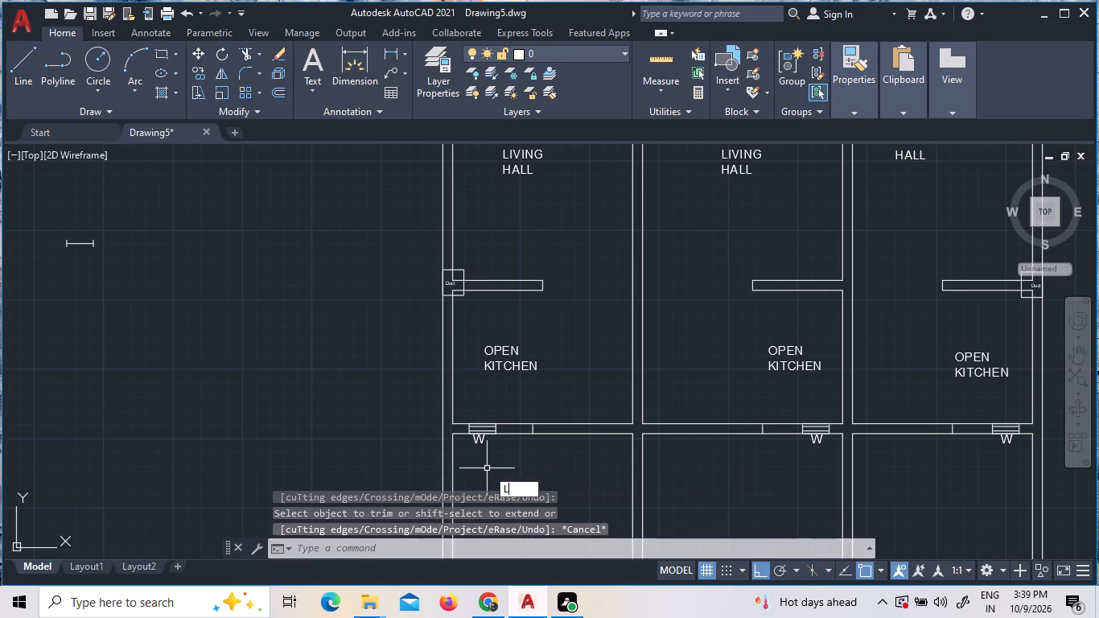
{"action": "left_click", "coordinate": [632, 433]}
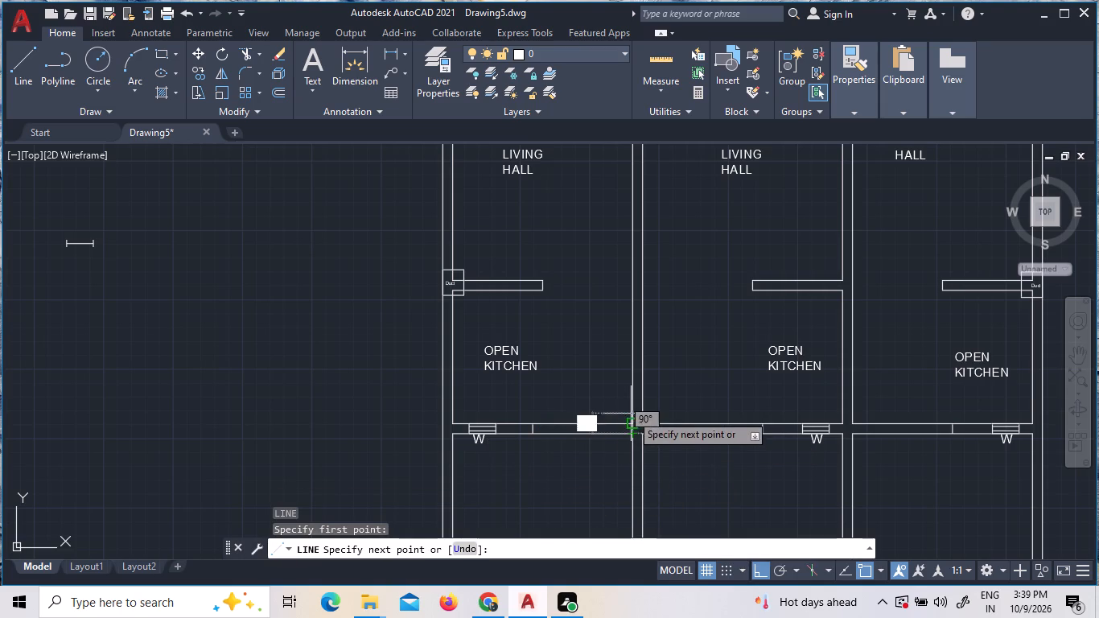
{"action": "left_click", "coordinate": [631, 423]}
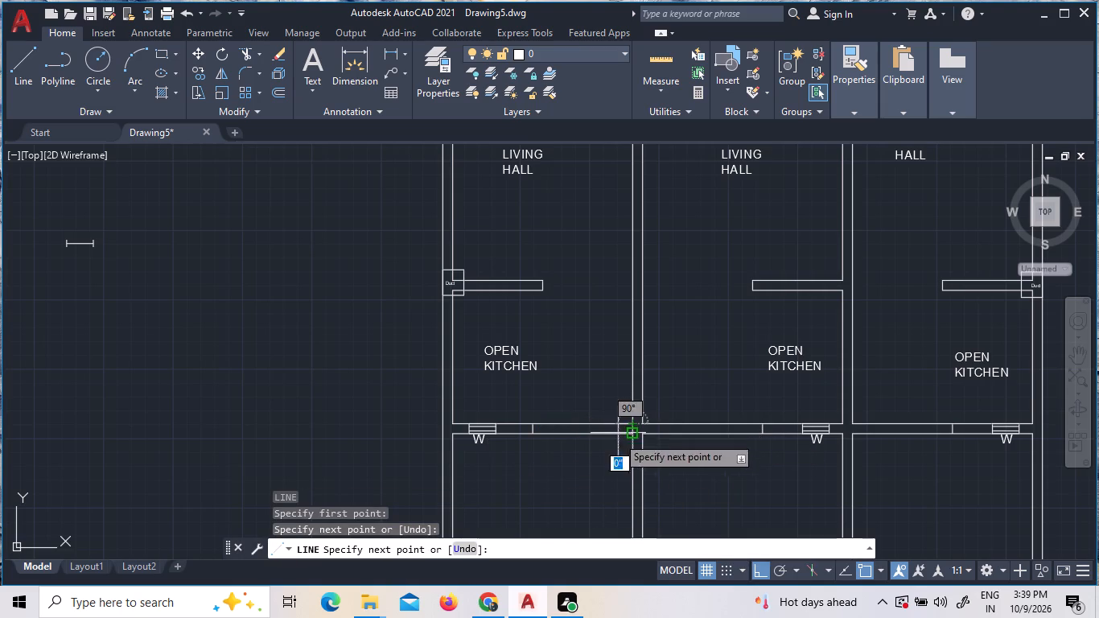
{"action": "key", "text": "Escape"}
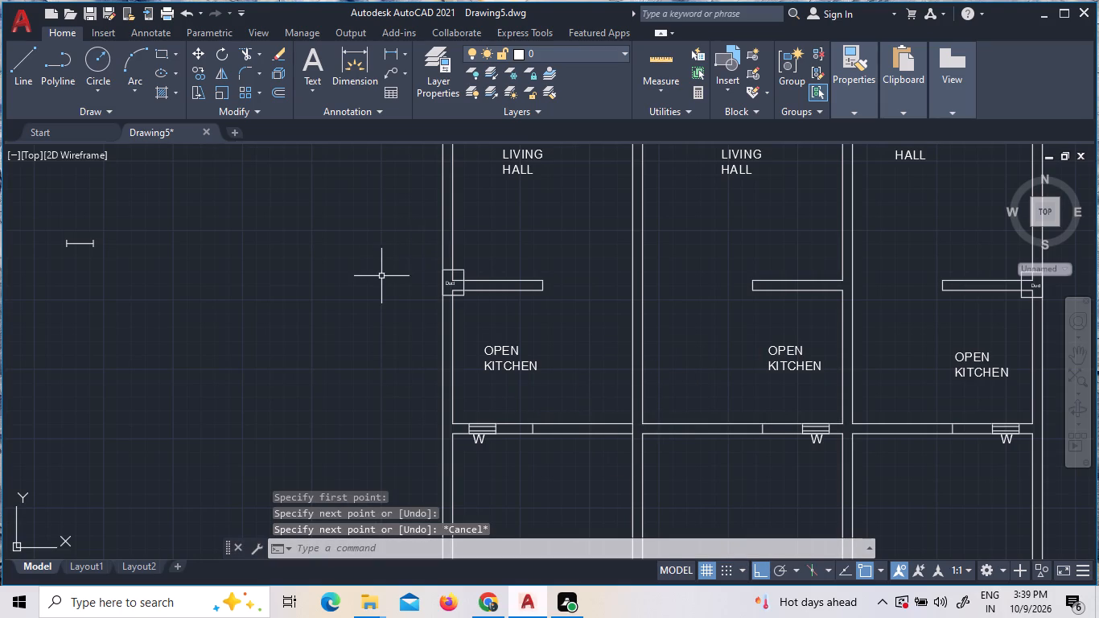
{"action": "left_click", "coordinate": [23, 64]}
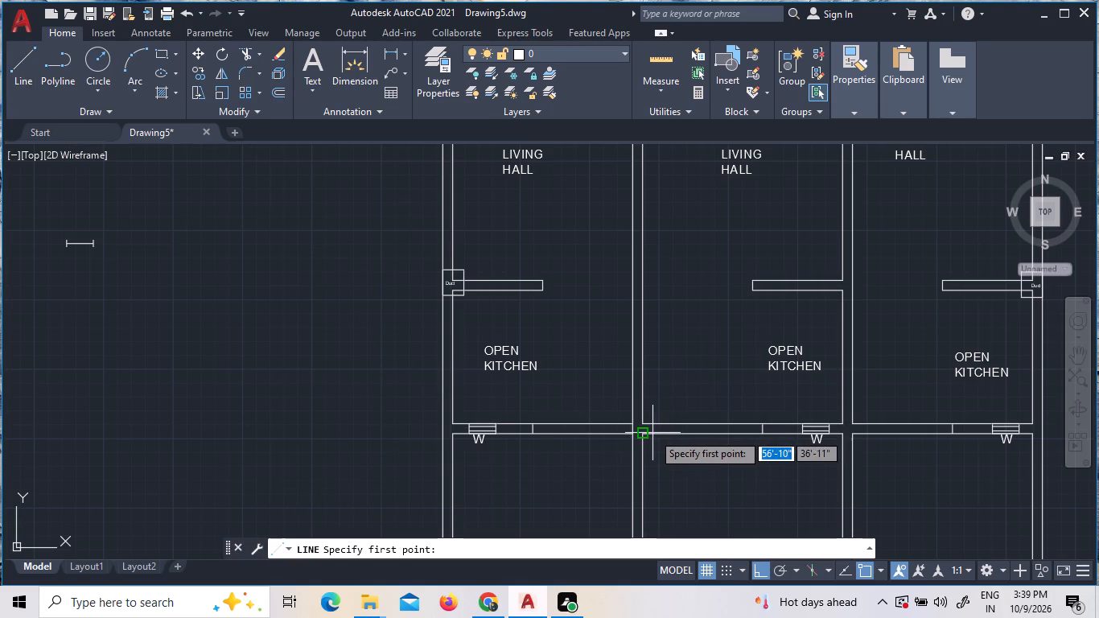
{"action": "left_click", "coordinate": [639, 435]}
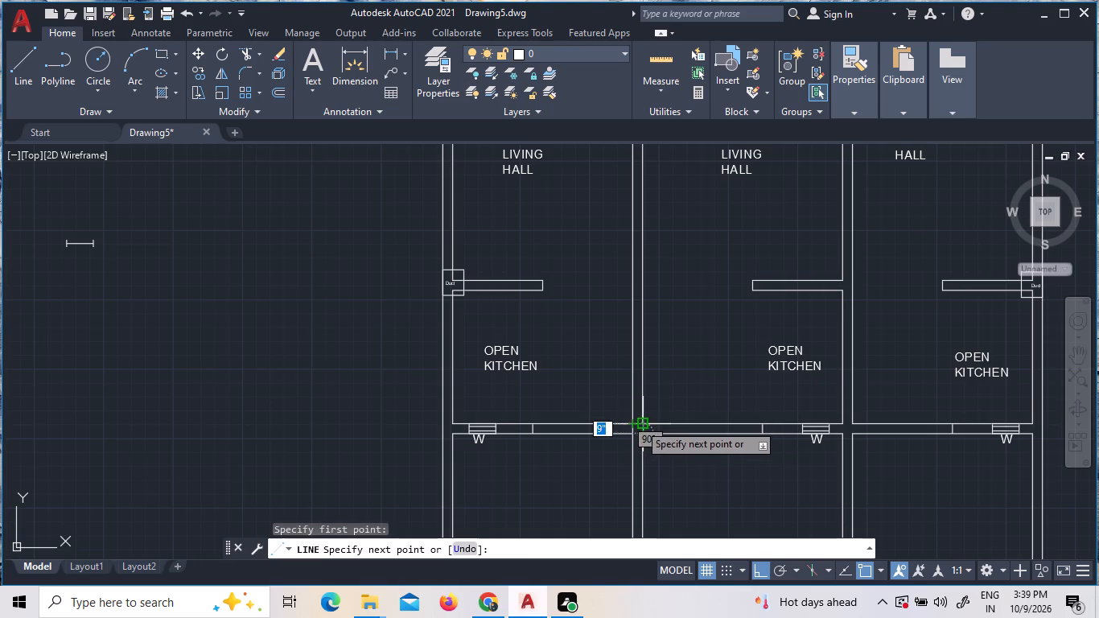
{"action": "scroll", "coordinate": [639, 432], "scroll_direction": "up", "scroll_amount": 3}
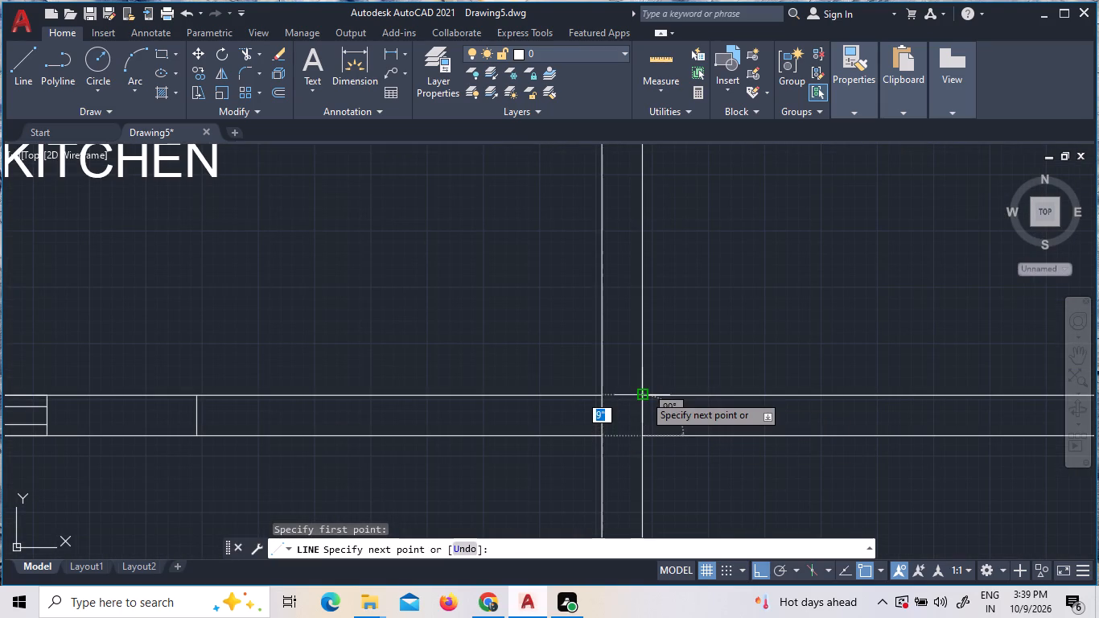
{"action": "left_click", "coordinate": [644, 394]}
{"action": "scroll", "coordinate": [502, 386], "scroll_direction": "down", "scroll_amount": 4}
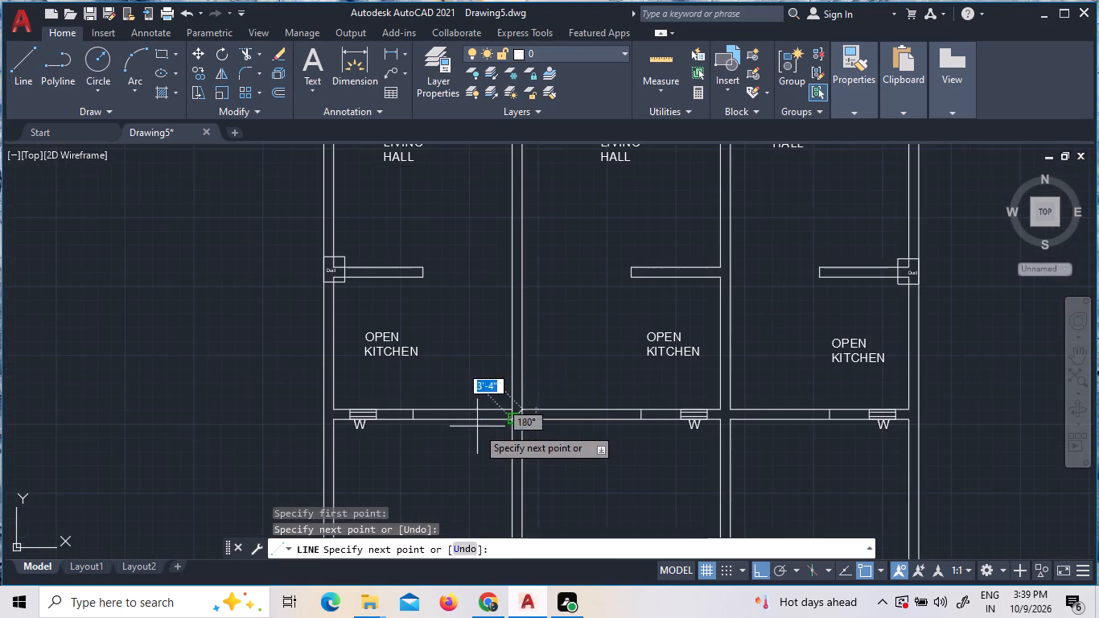
{"action": "key", "text": "Escape"}
Draw a 9" closing line across the right unit's kitchen window wall at its partition with the middle unit.
{"action": "left_click", "coordinate": [17, 77]}
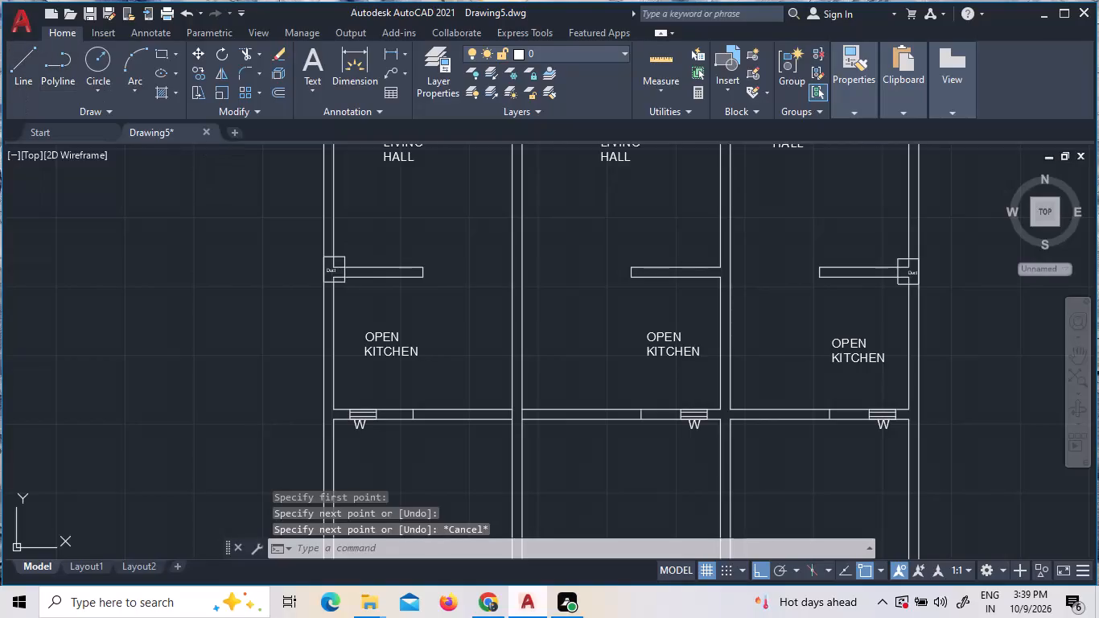
{"action": "left_click", "coordinate": [728, 421]}
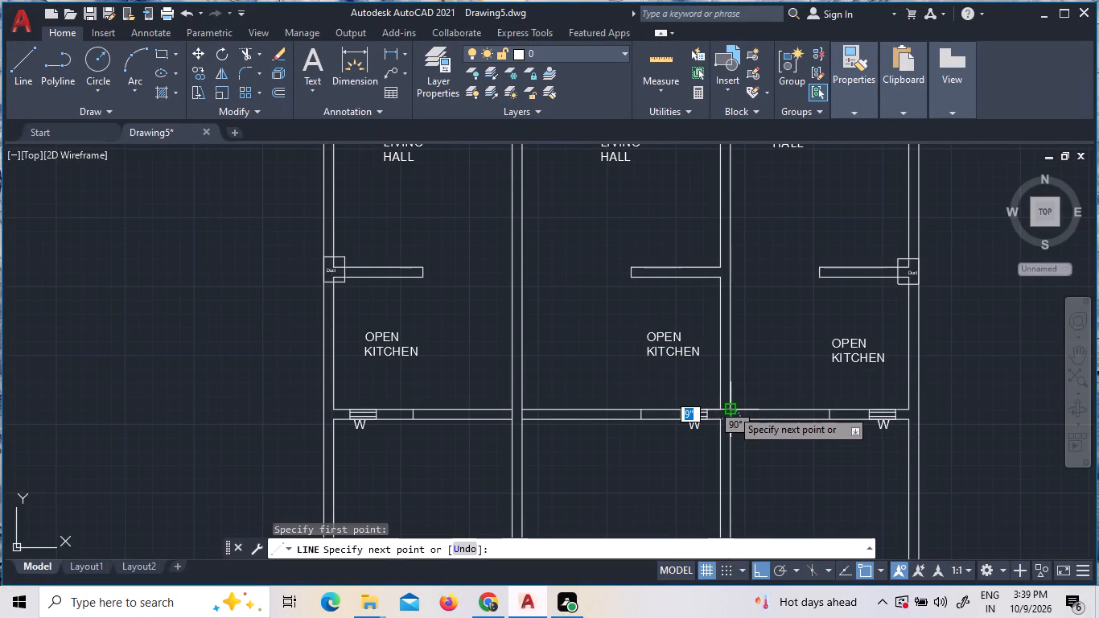
{"action": "left_click", "coordinate": [731, 409]}
{"action": "key", "text": "Escape"}
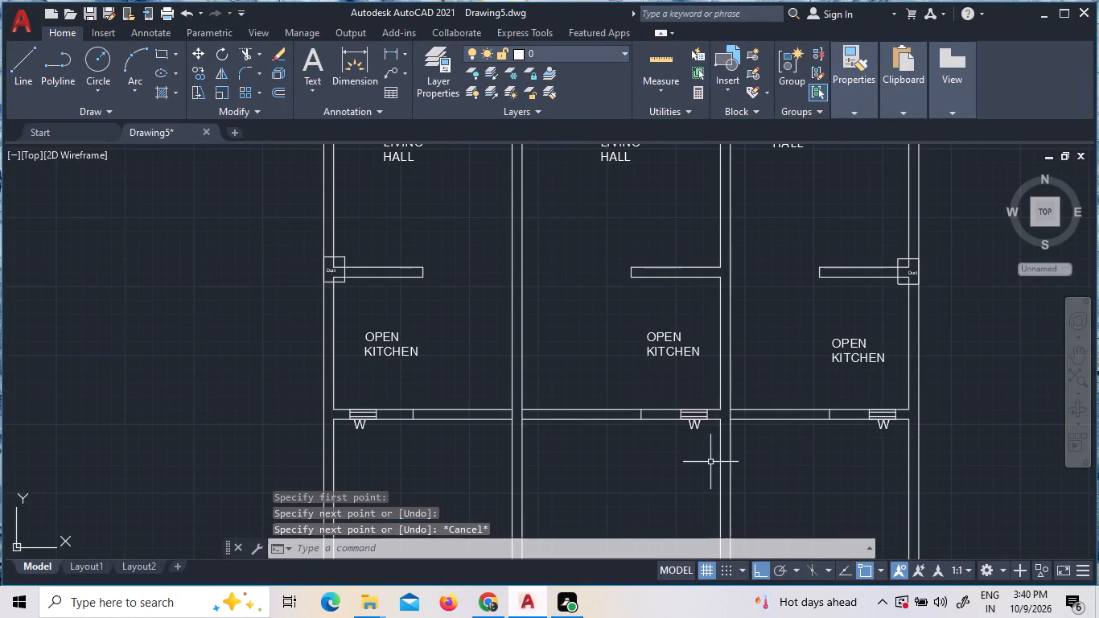
Offset the closing line in each of the three kitchen window walls 5" away from the partition into the unit.
{"action": "key", "text": "o"}
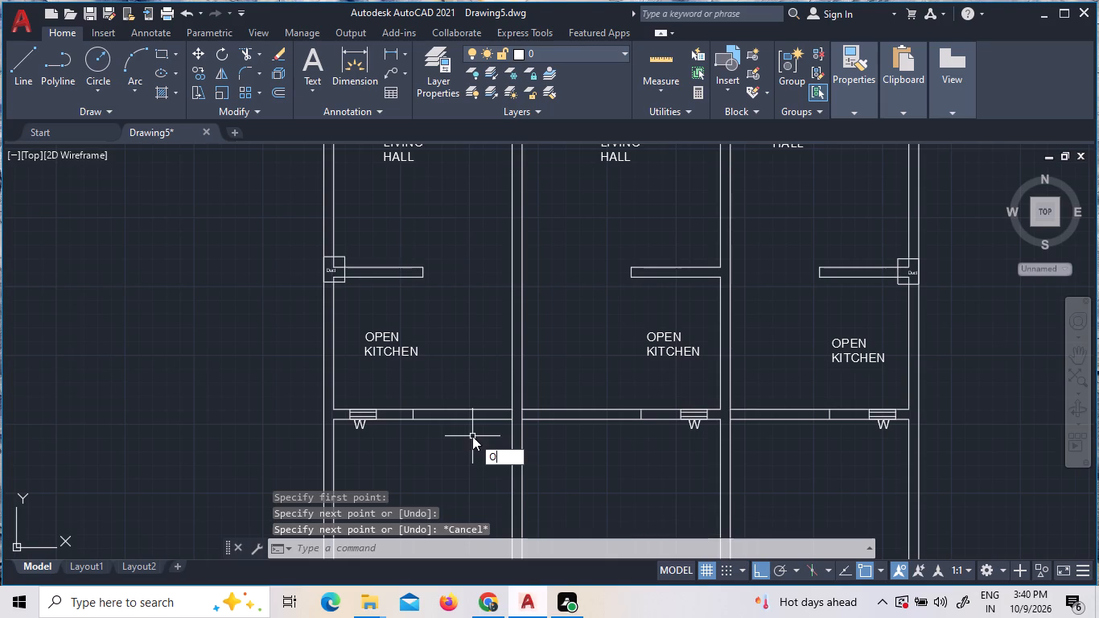
{"action": "key", "text": "Return"}
{"action": "key", "text": "5"}
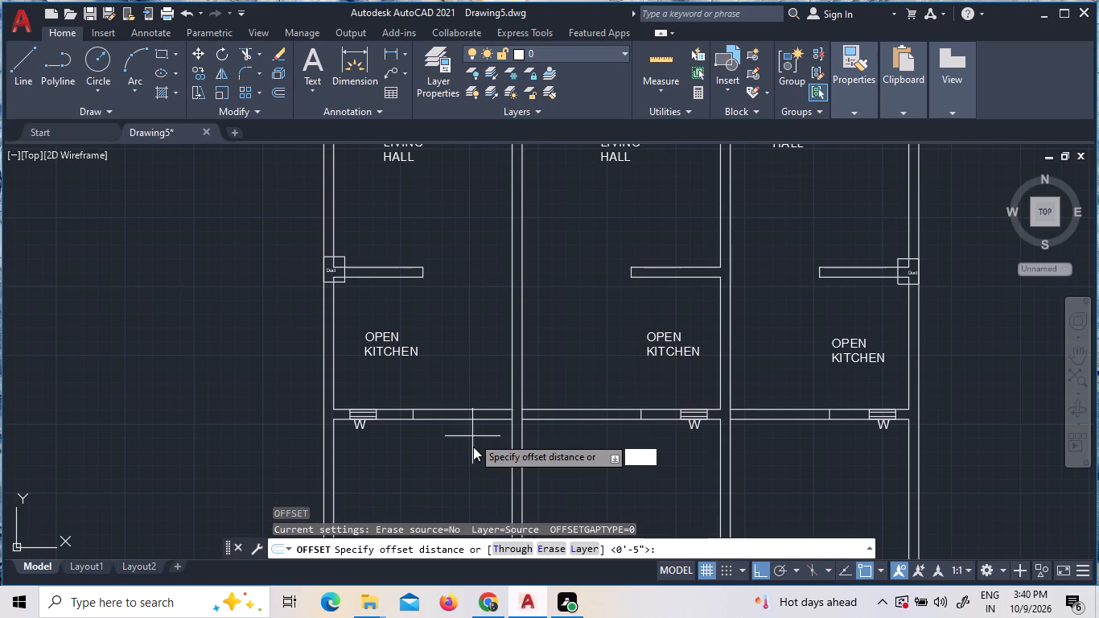
{"action": "key", "text": "shift+quotedbl"}
{"action": "key", "text": "Return"}
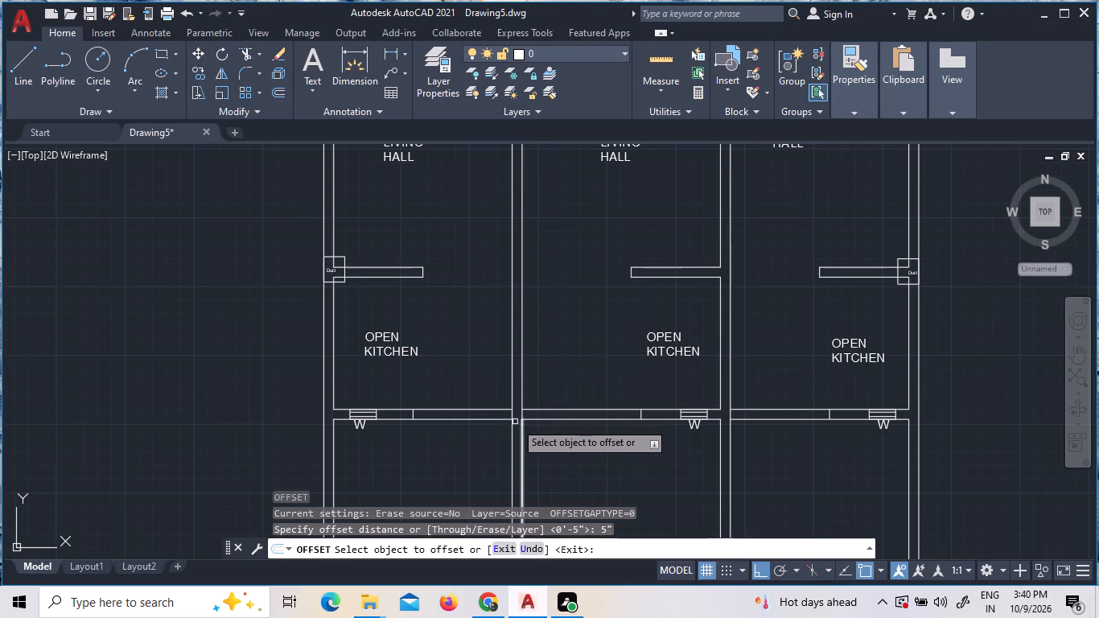
{"action": "left_click", "coordinate": [512, 418]}
{"action": "left_click", "coordinate": [496, 416]}
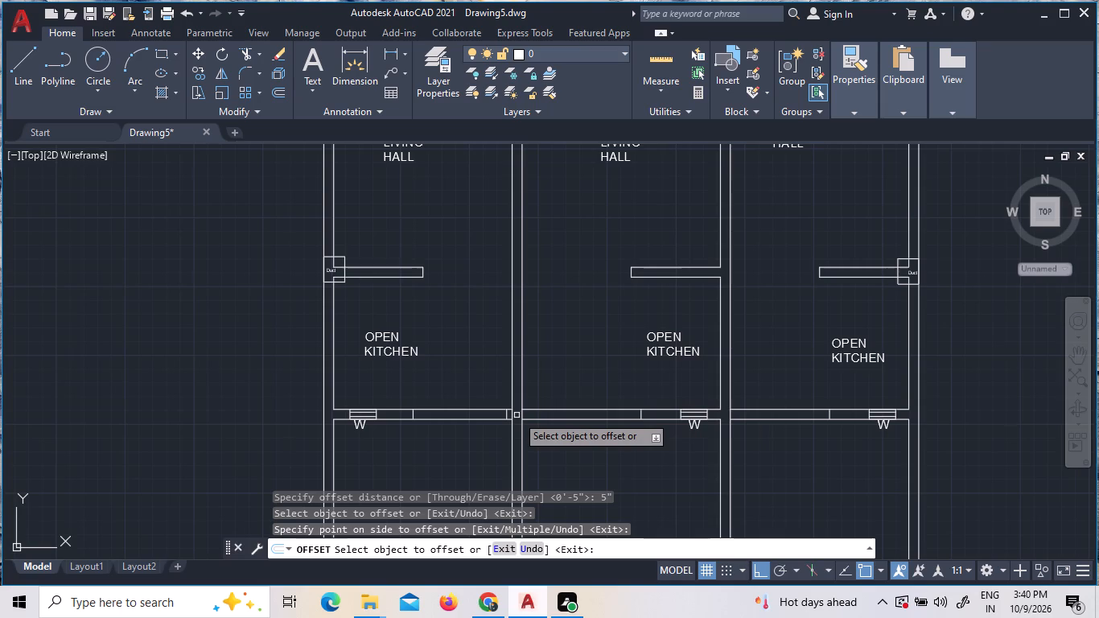
{"action": "left_click", "coordinate": [522, 414]}
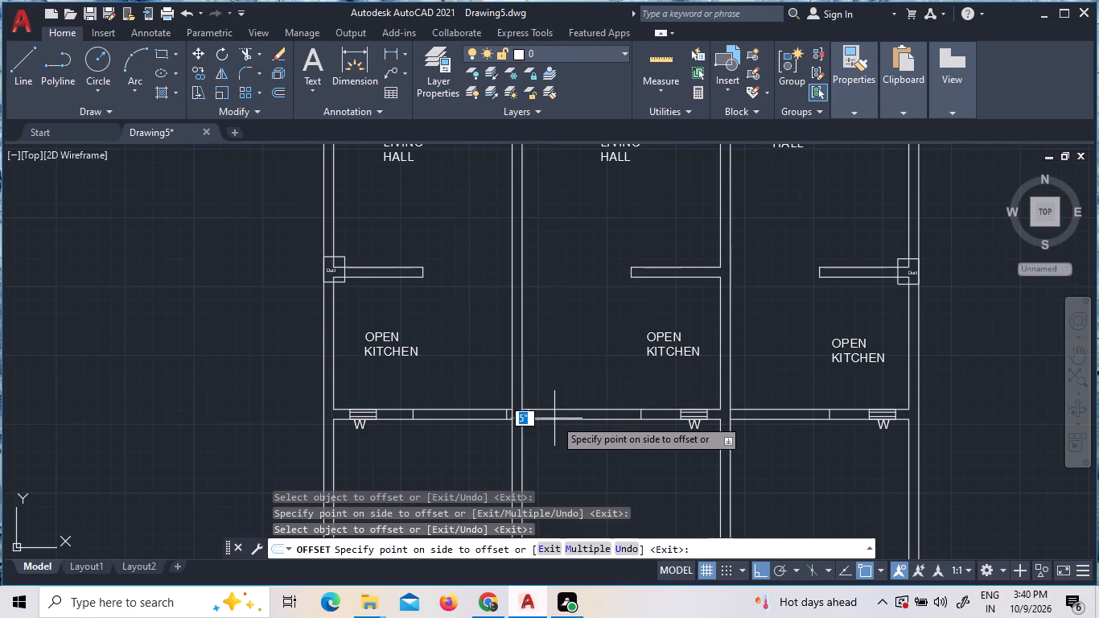
{"action": "left_click", "coordinate": [554, 418]}
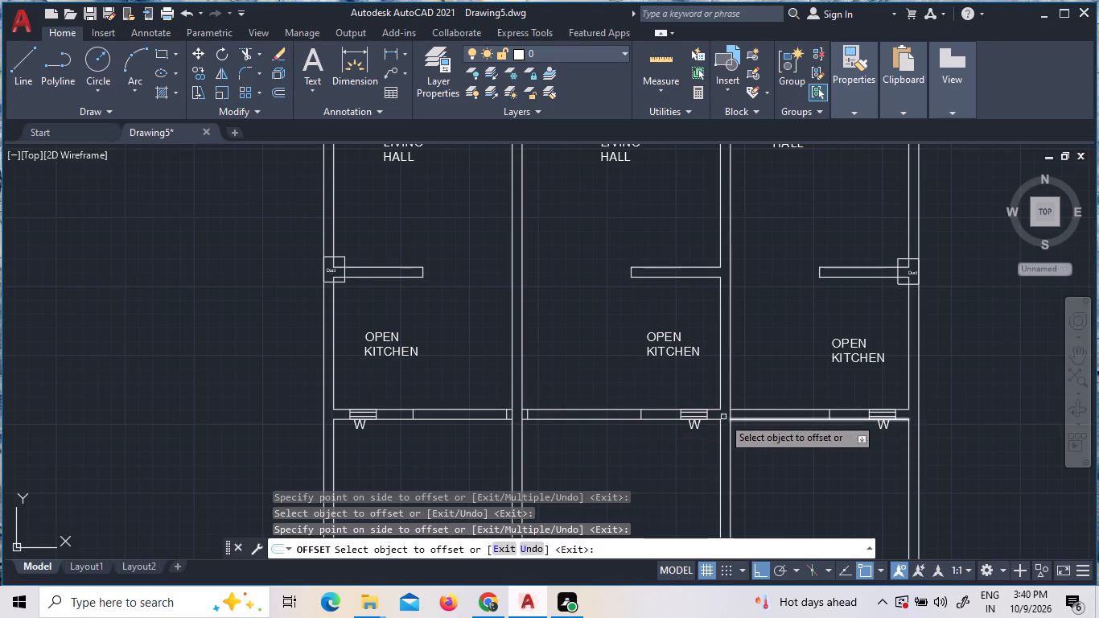
{"action": "left_click", "coordinate": [729, 414]}
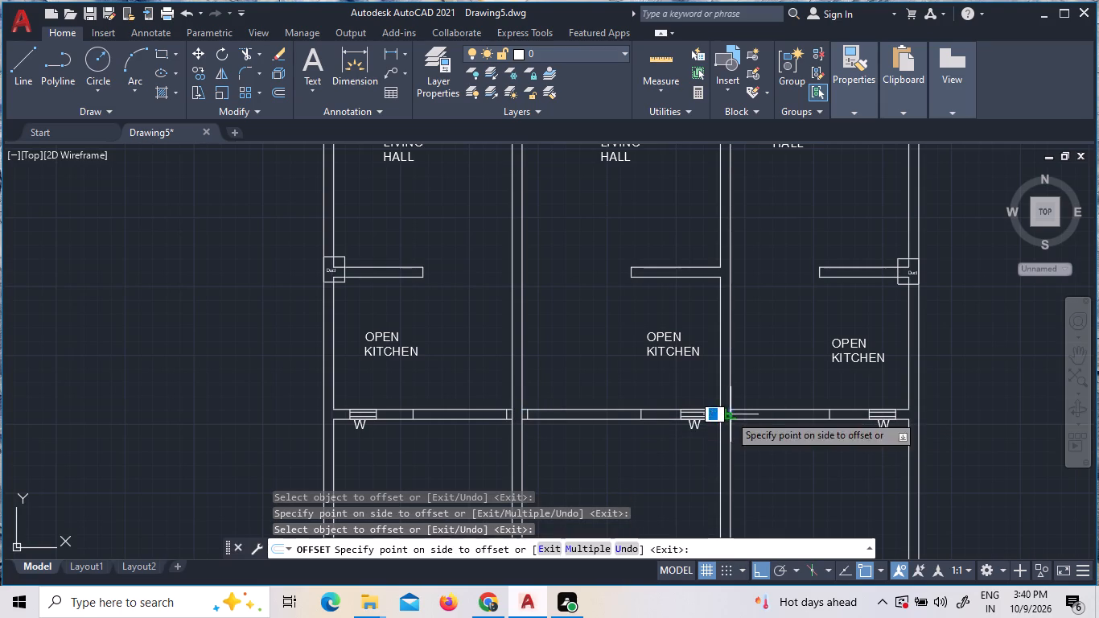
{"action": "left_click", "coordinate": [745, 417]}
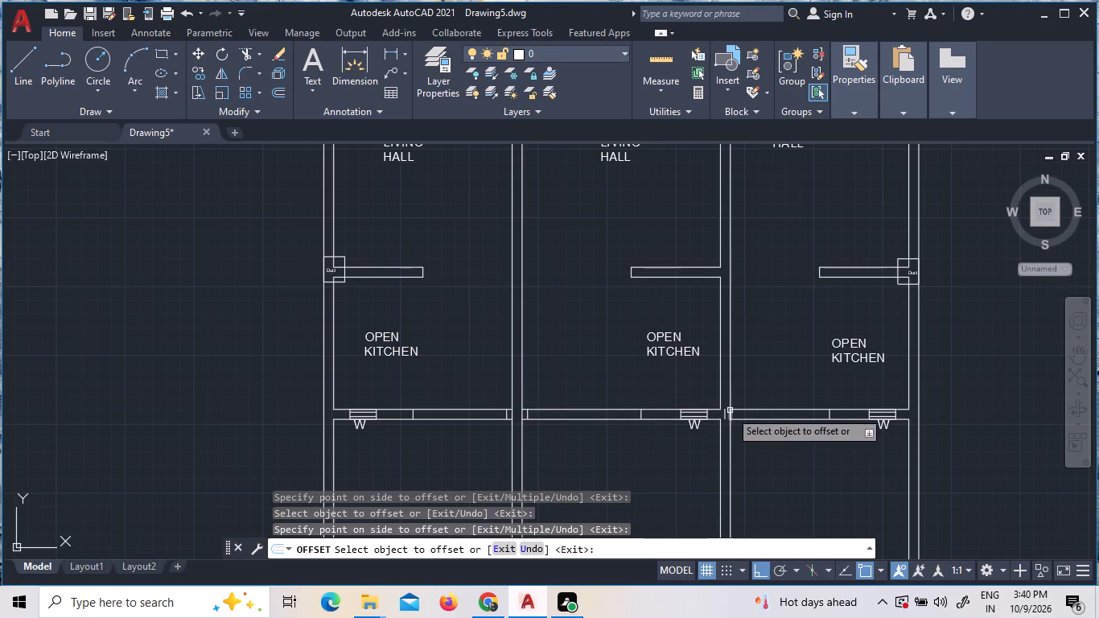
{"action": "left_click", "coordinate": [731, 412]}
{"action": "left_click", "coordinate": [753, 414]}
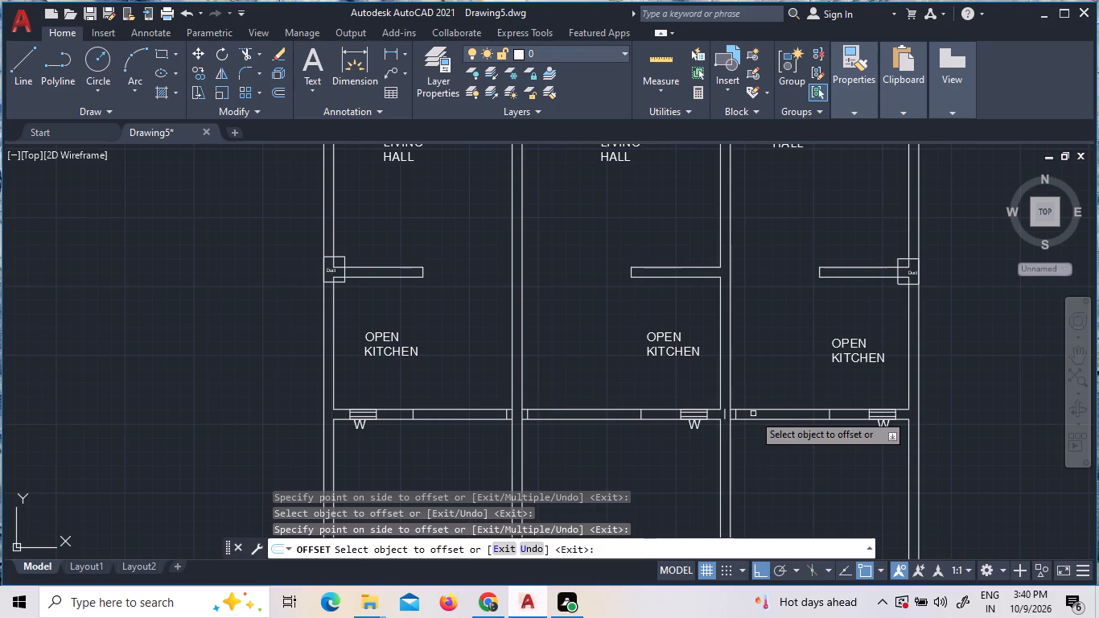
{"action": "key", "text": "Escape"}
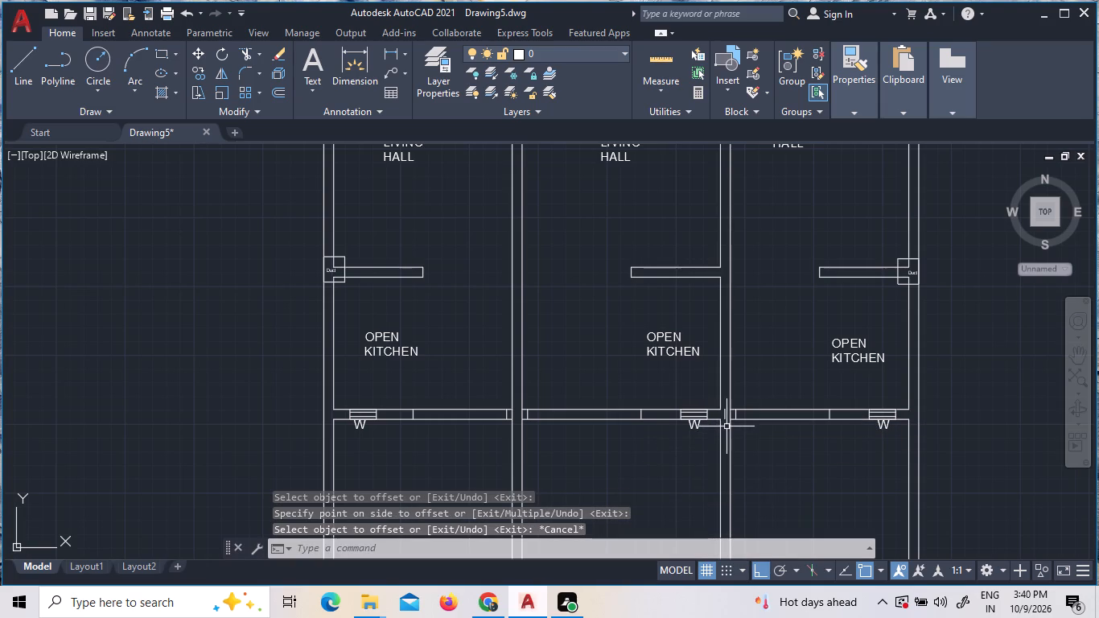
Delete the stray offset line inside the partition between the middle and right units.
{"action": "left_click", "coordinate": [724, 414]}
{"action": "key", "text": "Delete"}
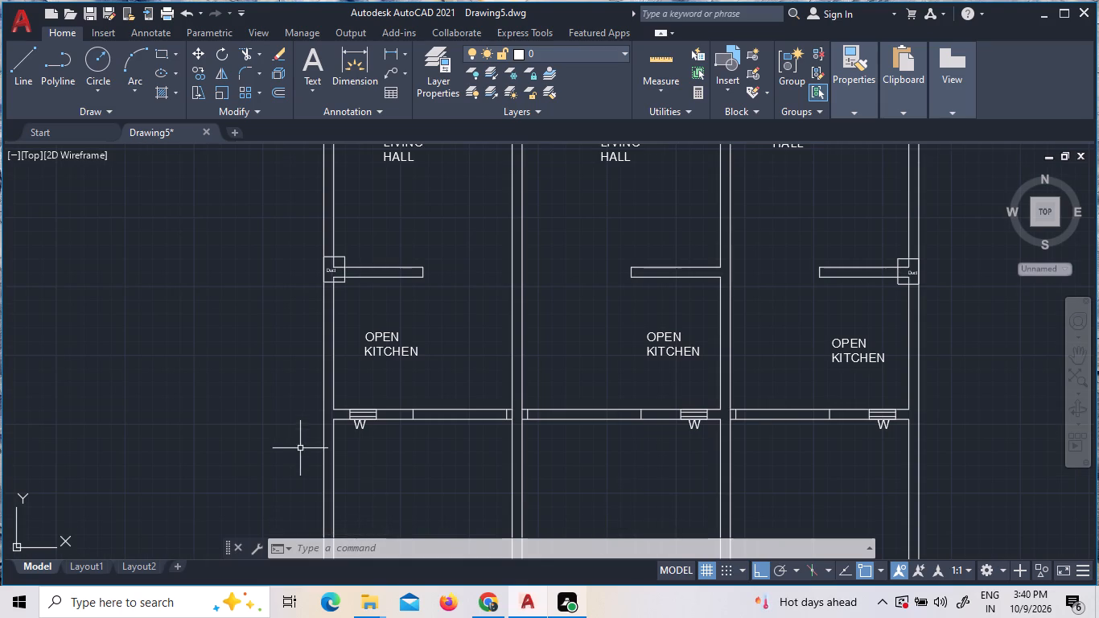
Erase the leftover loose objects beside the floor plan: the two rectangles, window symbol, short dimension-like line and small shape near the top.
{"action": "scroll", "coordinate": [300, 448], "scroll_direction": "down", "scroll_amount": 3}
{"action": "scroll", "coordinate": [210, 298], "scroll_direction": "up", "scroll_amount": 2}
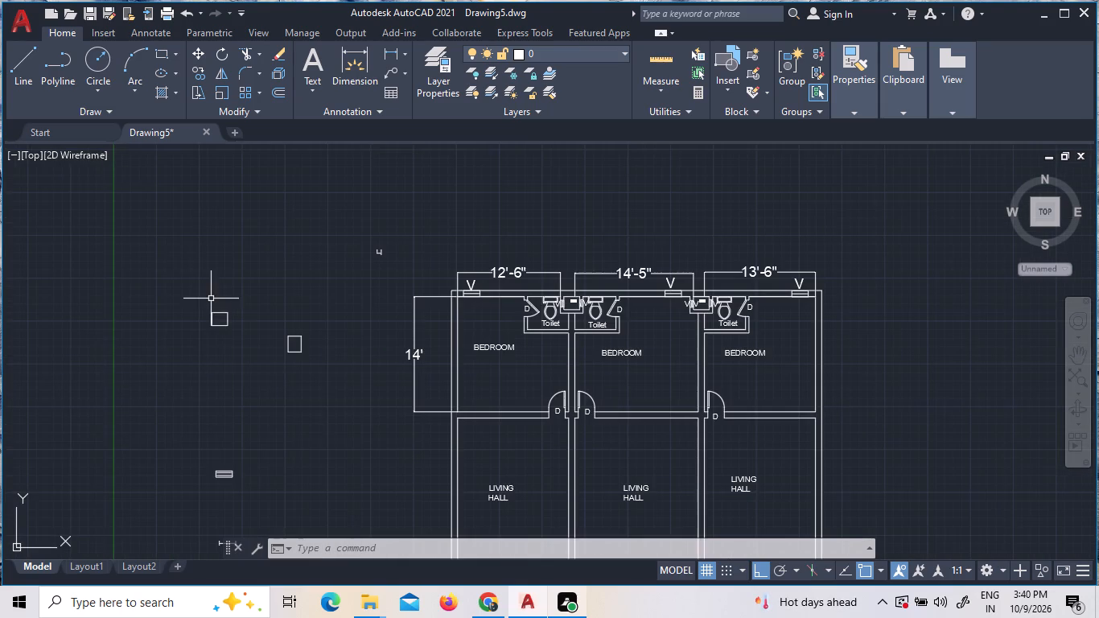
{"action": "scroll", "coordinate": [340, 353], "scroll_direction": "up", "scroll_amount": 2}
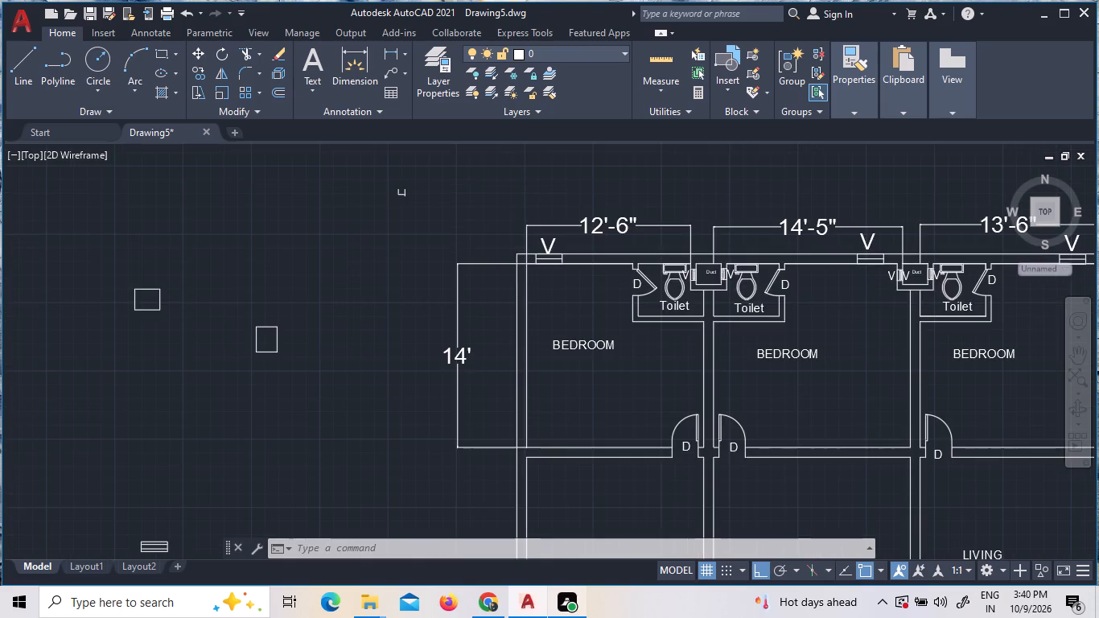
{"action": "scroll", "coordinate": [344, 355], "scroll_direction": "down", "scroll_amount": 3}
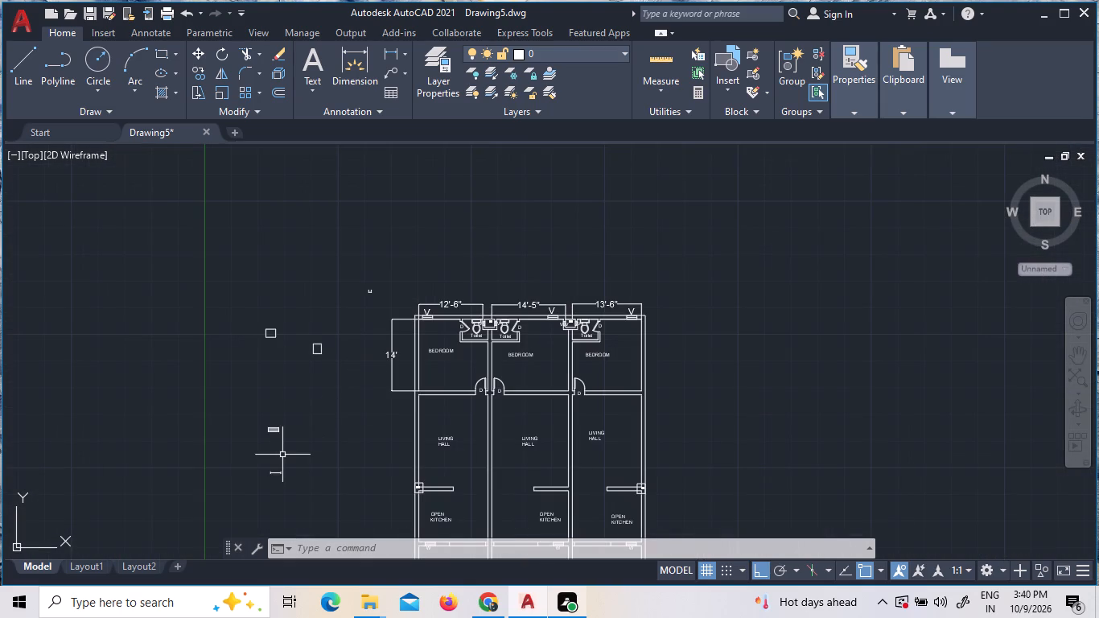
{"action": "left_click", "coordinate": [311, 490]}
{"action": "left_click", "coordinate": [236, 272]}
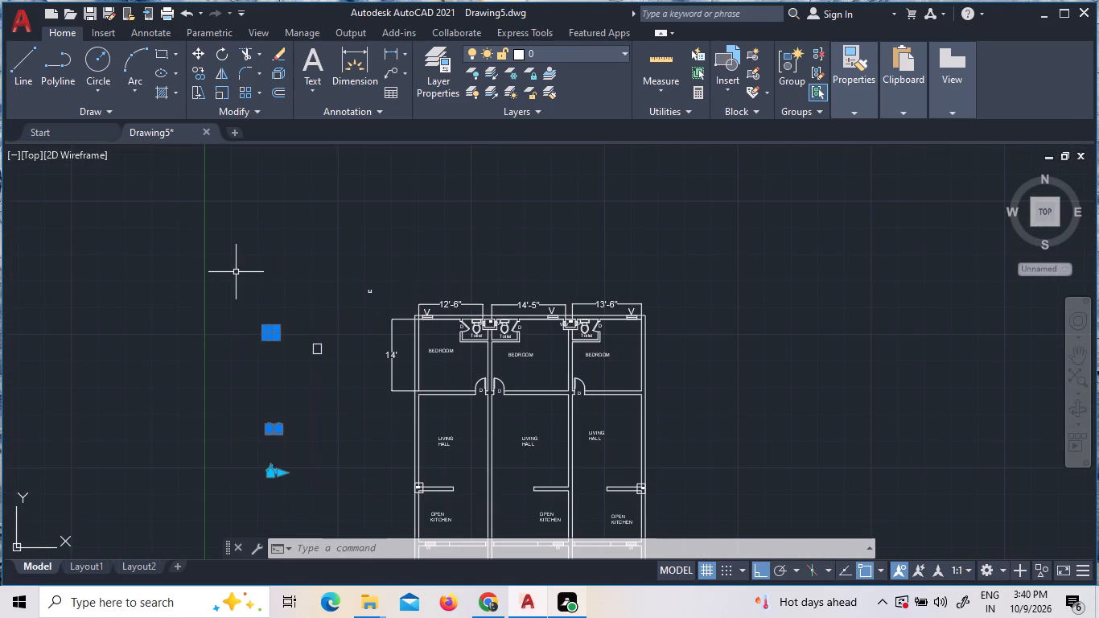
{"action": "left_click_drag", "start_coordinate": [432, 273], "coordinate": [409, 286]}
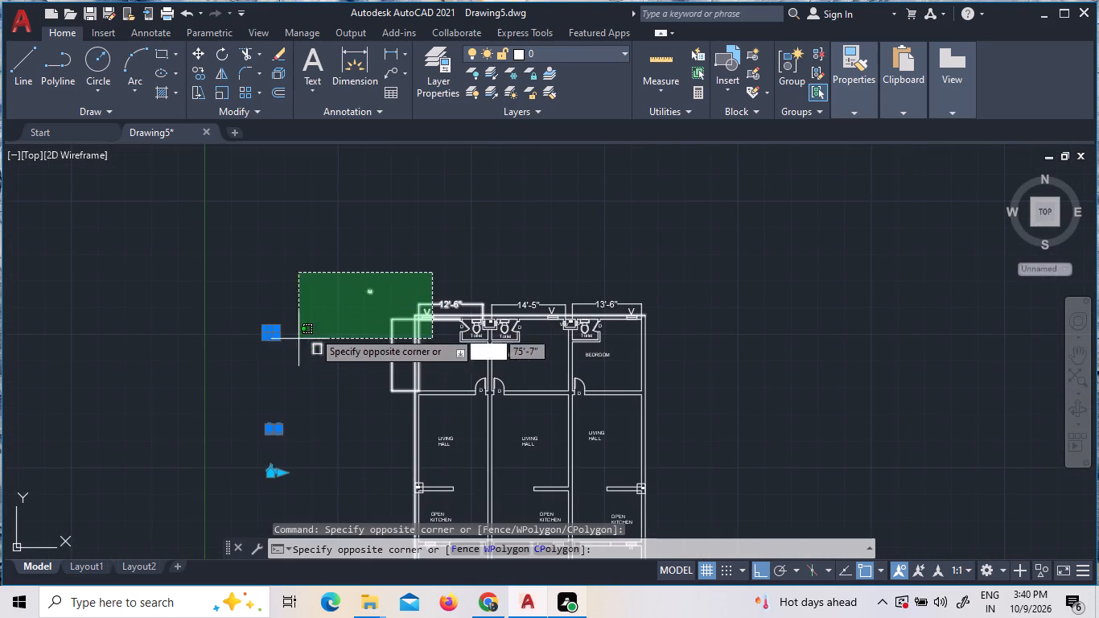
{"action": "left_click", "coordinate": [397, 229]}
{"action": "left_click", "coordinate": [371, 298]}
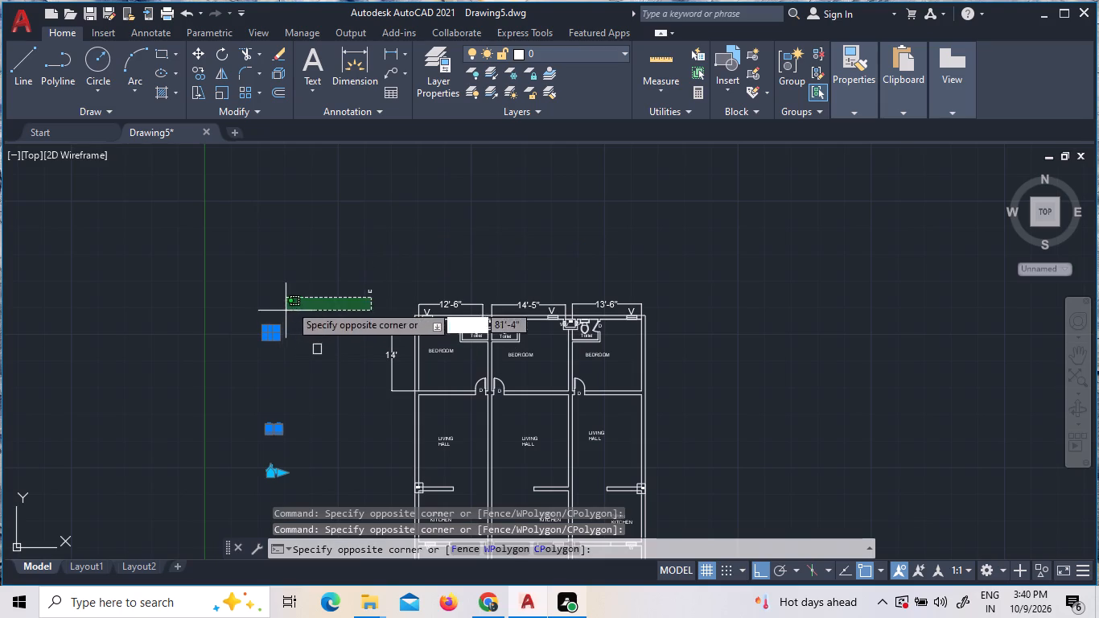
{"action": "left_click", "coordinate": [358, 254]}
{"action": "left_click", "coordinate": [340, 366]}
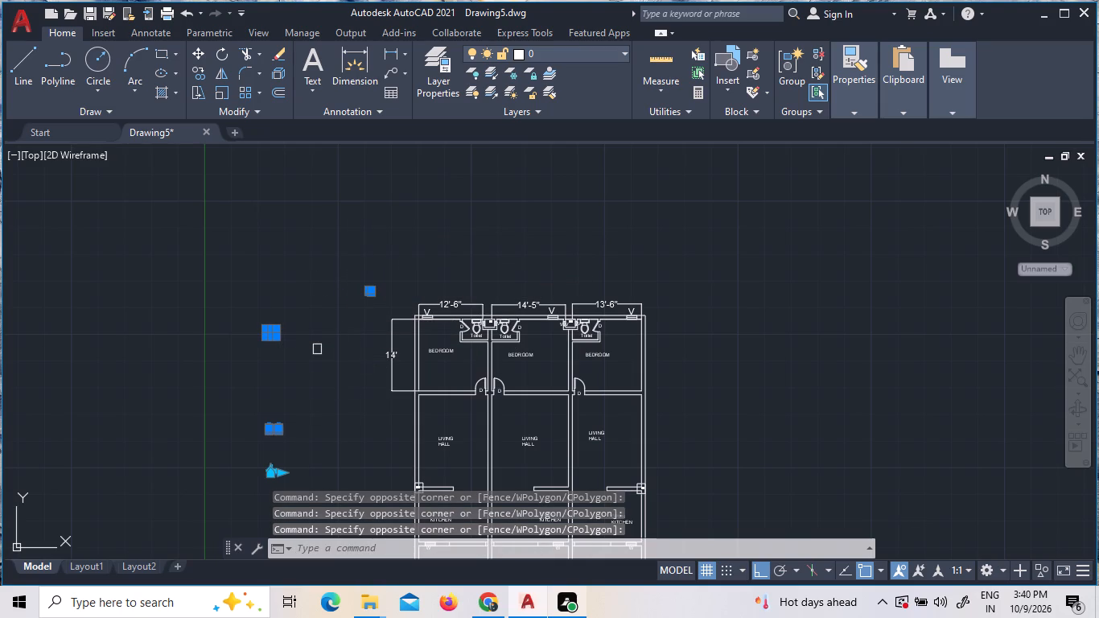
{"action": "left_click", "coordinate": [239, 258]}
{"action": "key", "text": "Delete"}
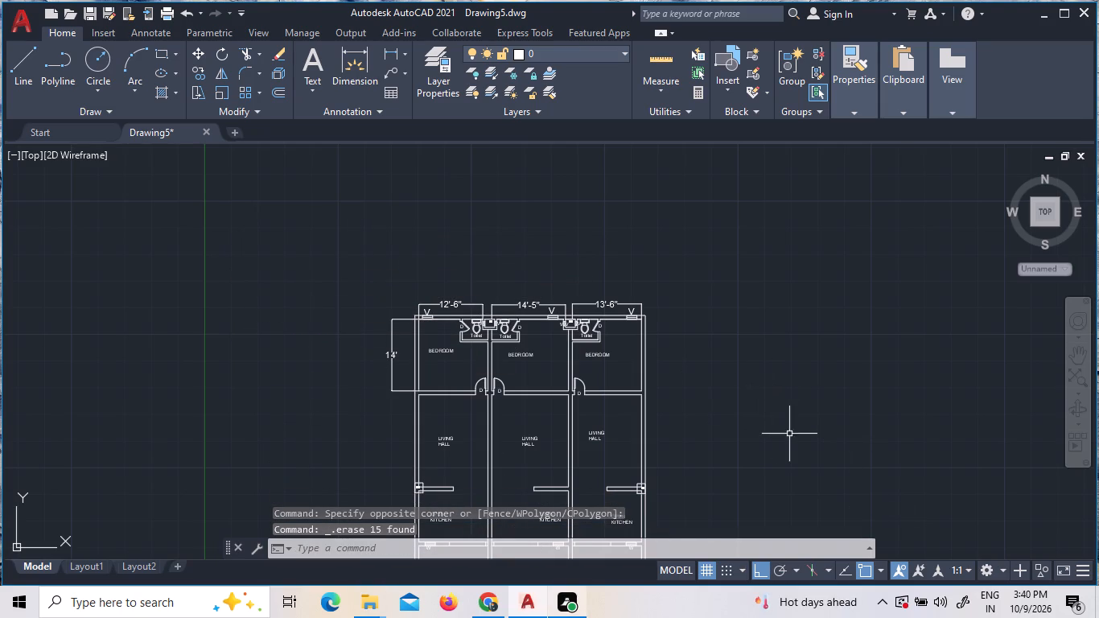
Copy the leftmost toilet's door block to the empty area left of the 14' dimension.
{"action": "scroll", "coordinate": [496, 373], "scroll_direction": "up", "scroll_amount": 2}
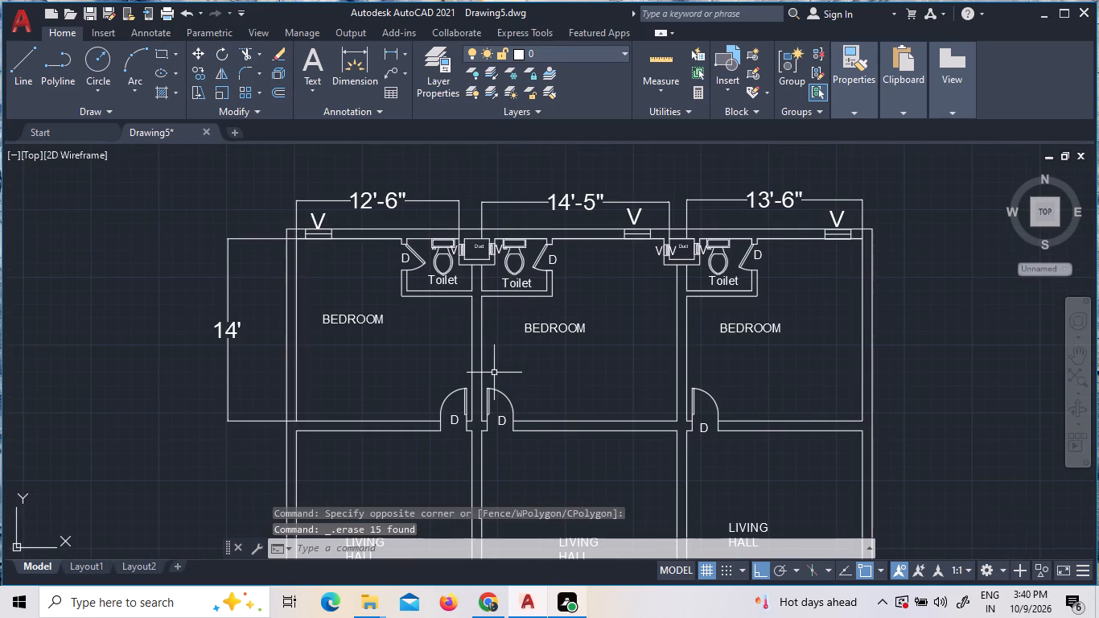
{"action": "left_click", "coordinate": [416, 255]}
{"action": "right_click", "coordinate": [416, 255]}
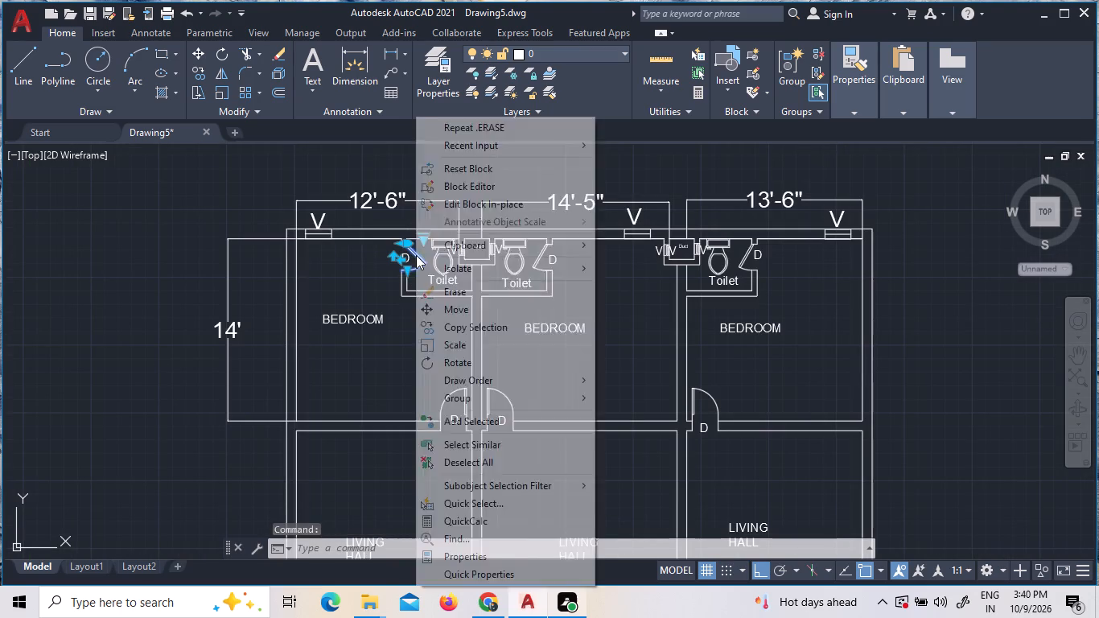
{"action": "double_click", "coordinate": [449, 326]}
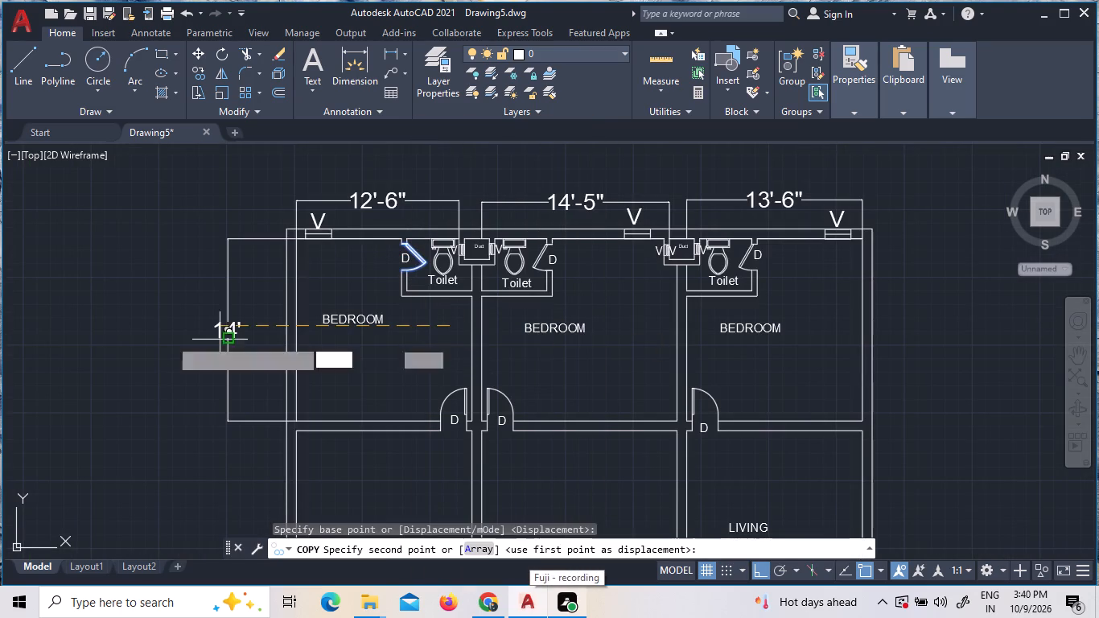
{"action": "left_click", "coordinate": [123, 366]}
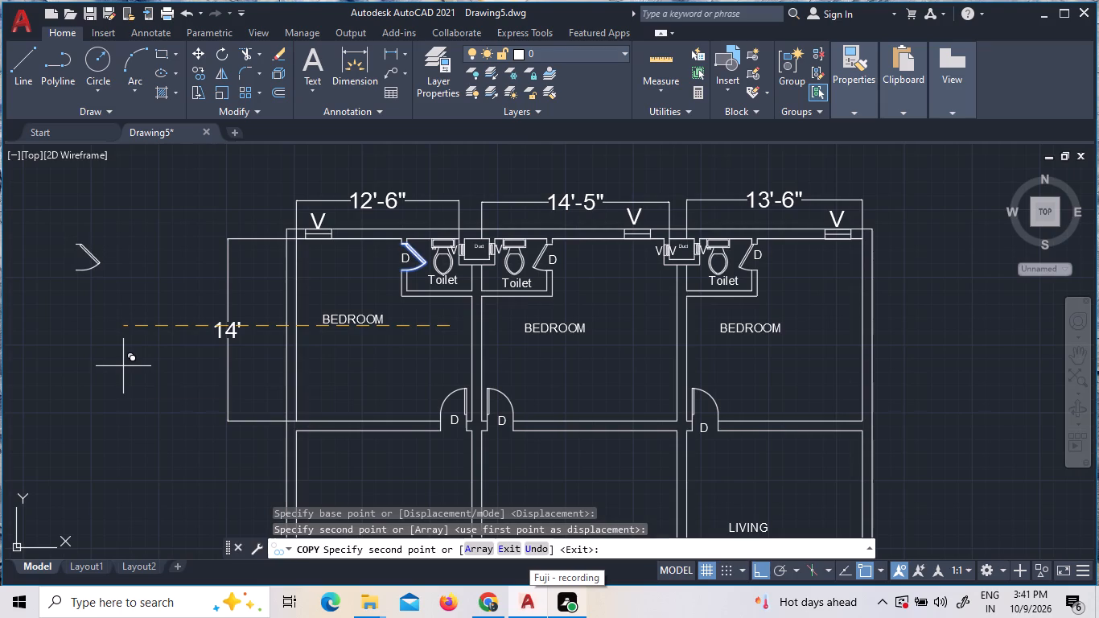
{"action": "key", "text": "Escape"}
Set the copied door block beside the plan to its right-angle open position and flip its swing to the opposite side.
{"action": "left_click", "coordinate": [138, 270]}
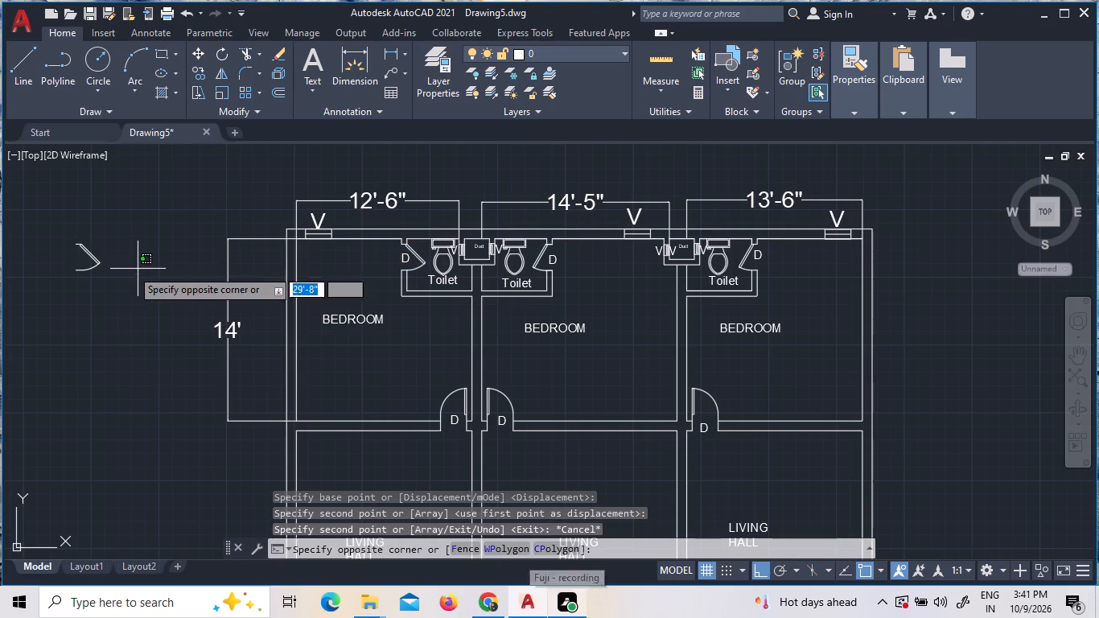
{"action": "left_click", "coordinate": [74, 271]}
{"action": "left_click", "coordinate": [99, 240]}
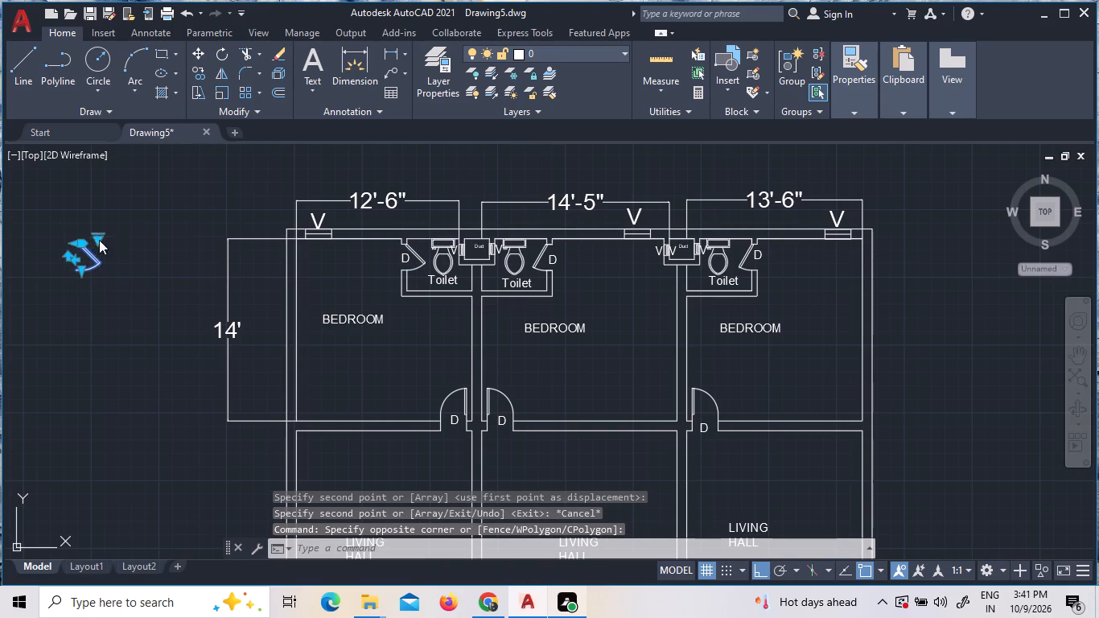
{"action": "left_click", "coordinate": [105, 300]}
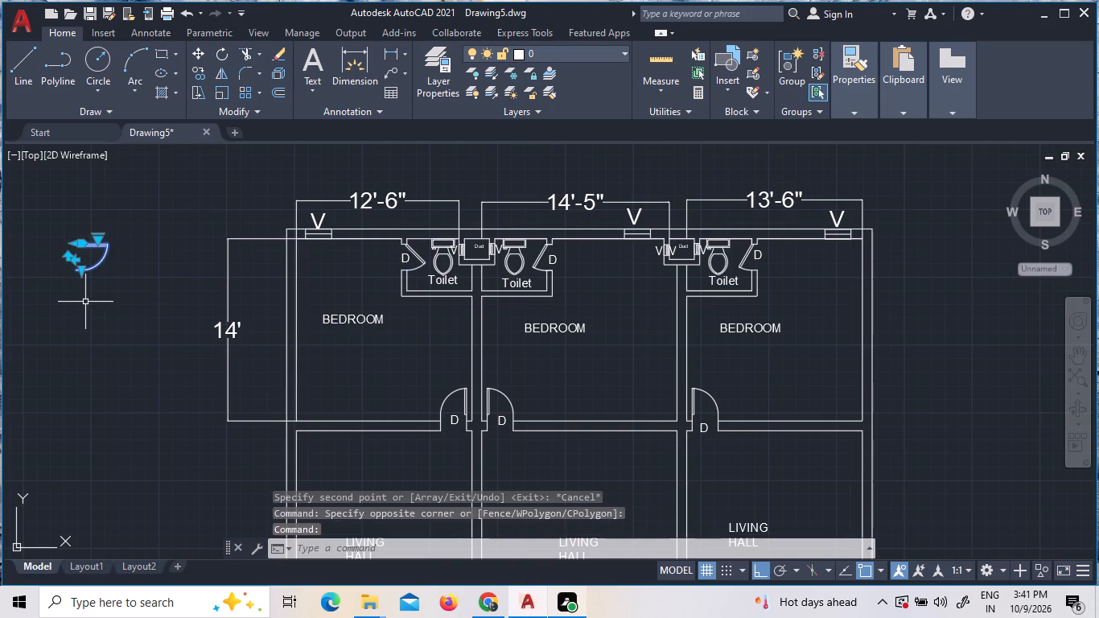
{"action": "left_click", "coordinate": [71, 255]}
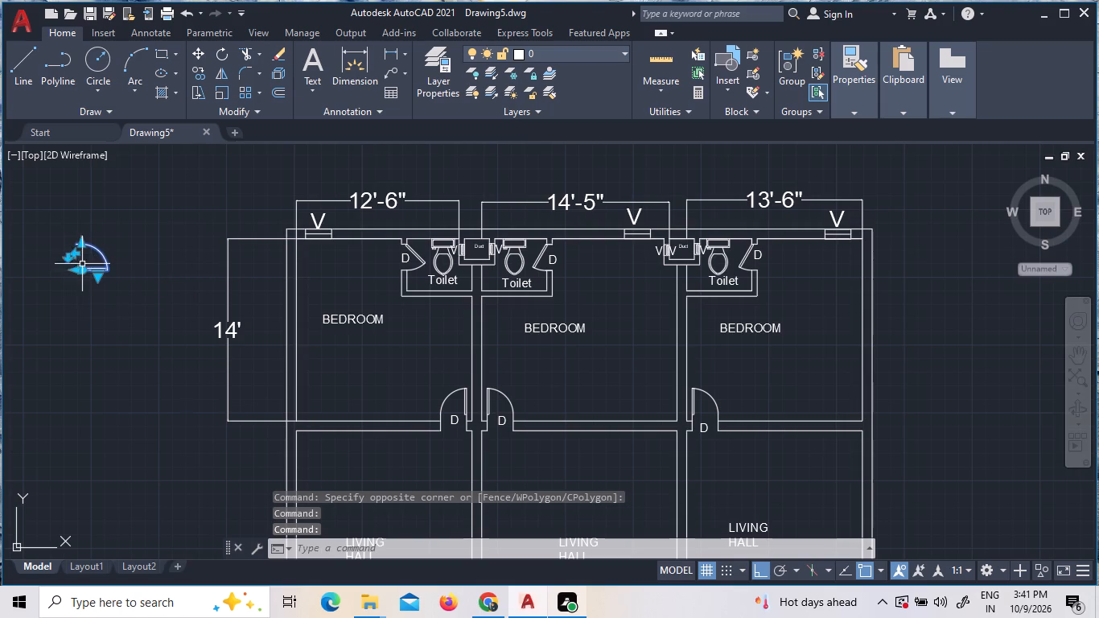
{"action": "left_click", "coordinate": [75, 257]}
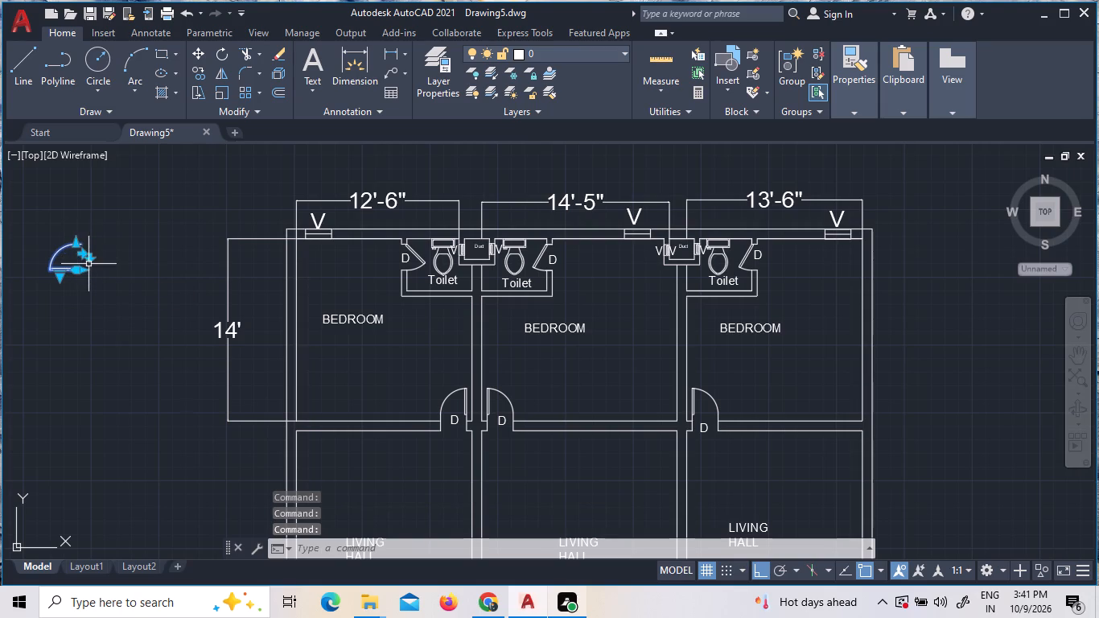
{"action": "left_click", "coordinate": [86, 258]}
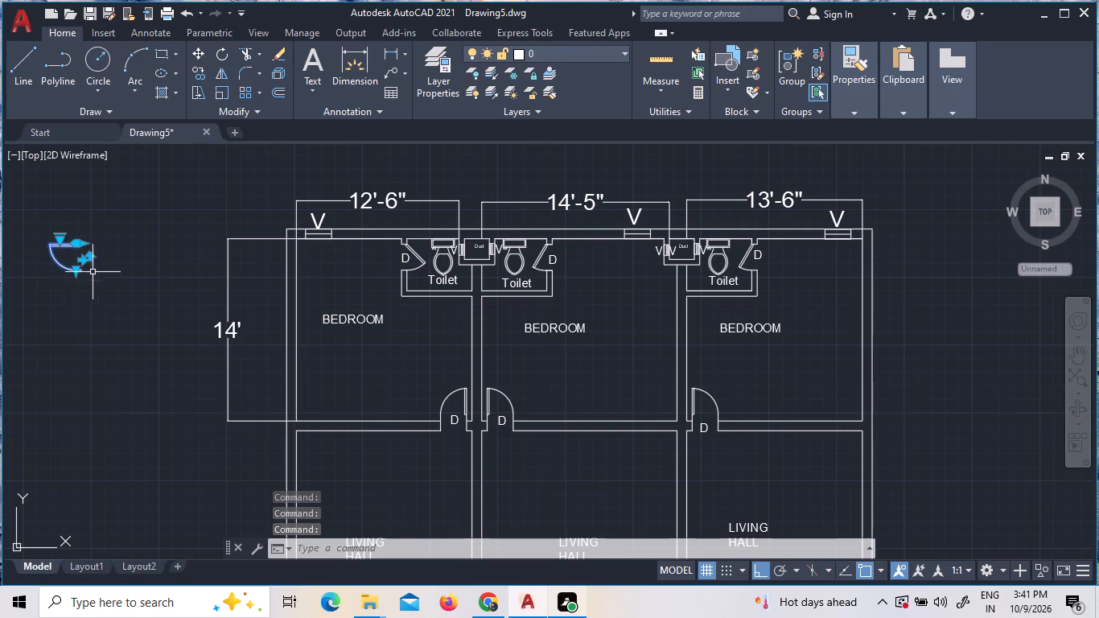
Rotate the copied door block 270° about its hinge-side base point so the leaf stands vertical.
{"action": "key", "text": "r"}
{"action": "key", "text": "o"}
{"action": "key", "text": "Return"}
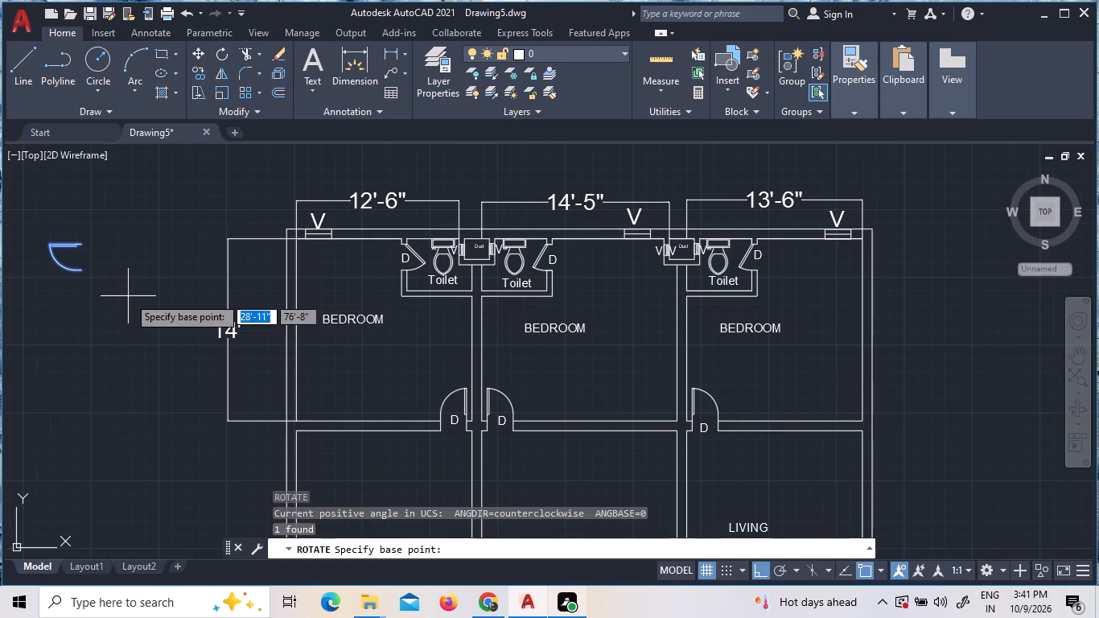
{"action": "left_click", "coordinate": [81, 246]}
{"action": "left_click", "coordinate": [88, 286]}
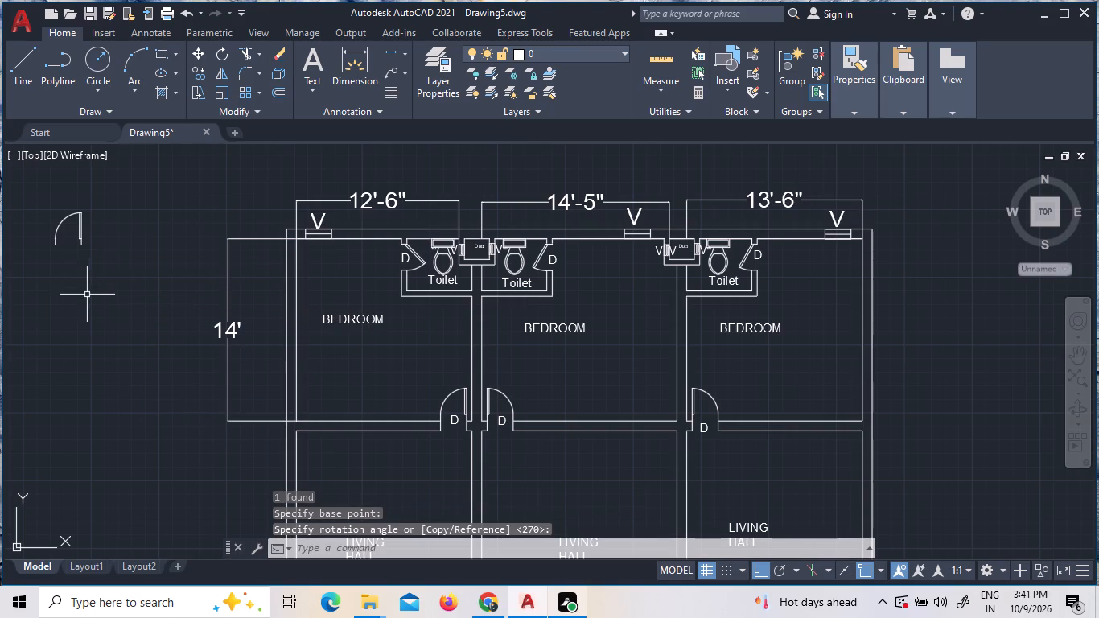
Copy the rotated door block, with Ortho off, to the left unit's kitchen window wall beside the partition with the middle unit.
{"action": "left_click", "coordinate": [121, 267]}
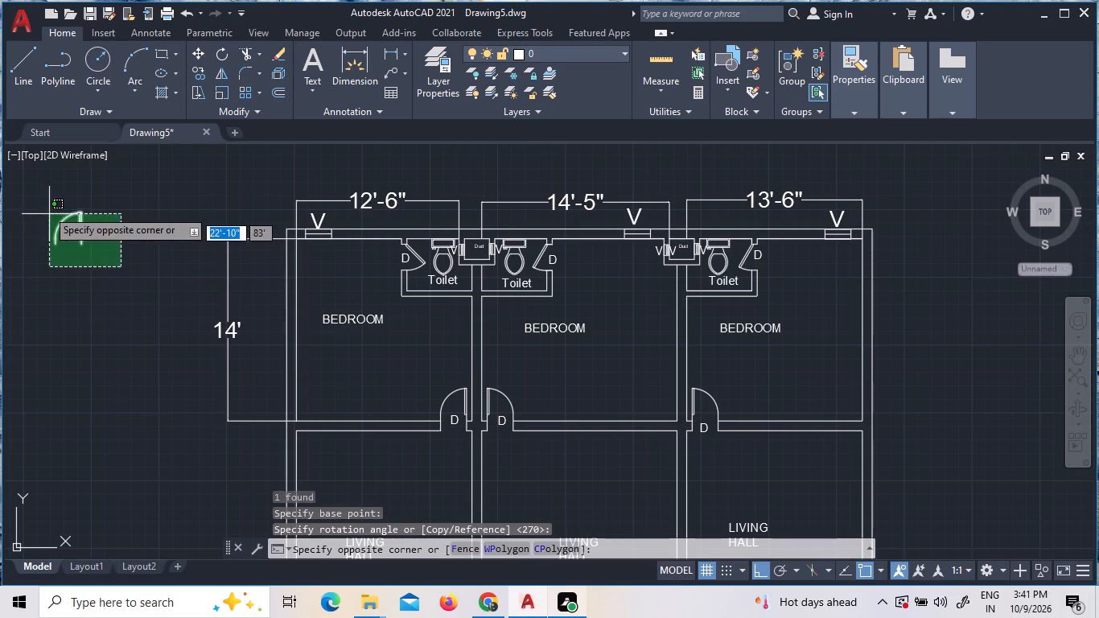
{"action": "left_click", "coordinate": [47, 209]}
{"action": "right_click", "coordinate": [43, 217]}
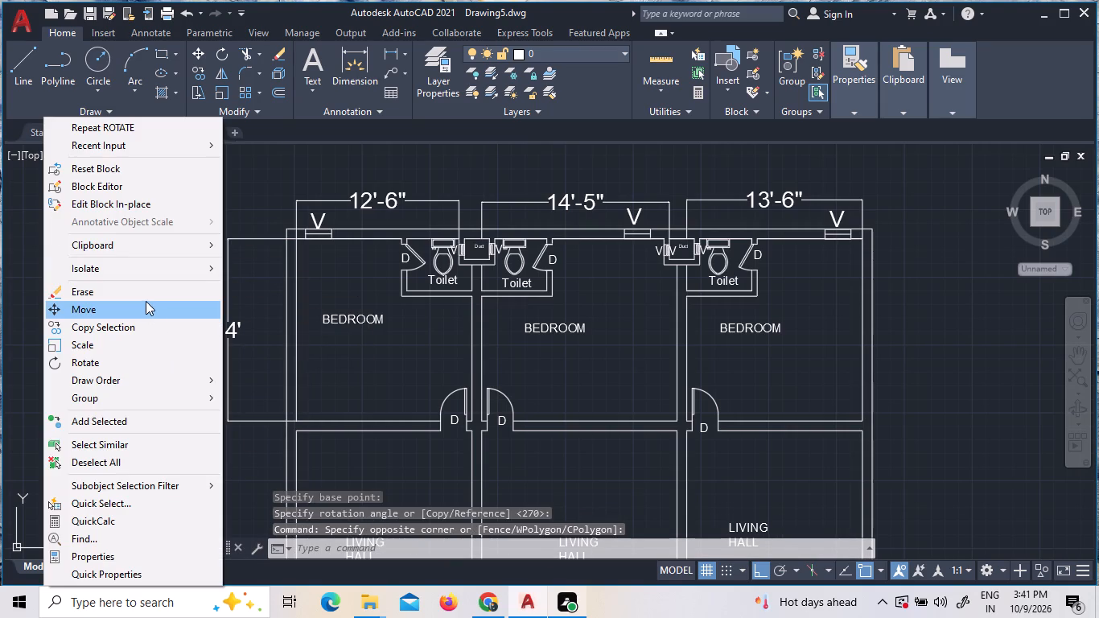
{"action": "left_click", "coordinate": [146, 330]}
{"action": "left_click", "coordinate": [154, 307]}
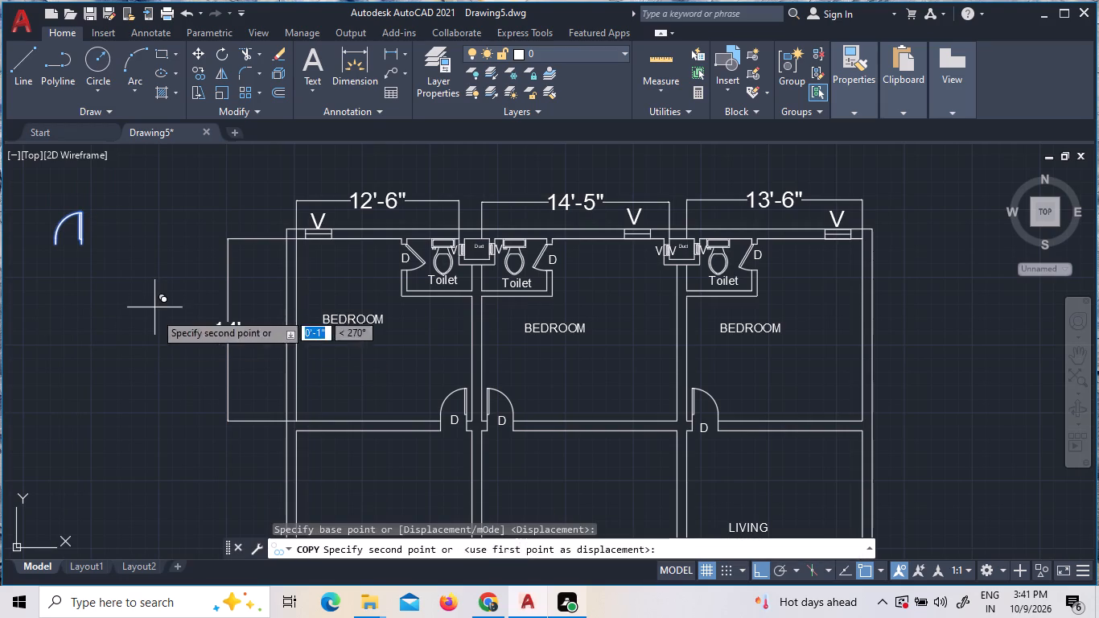
{"action": "scroll", "coordinate": [289, 443], "scroll_direction": "down", "scroll_amount": 3}
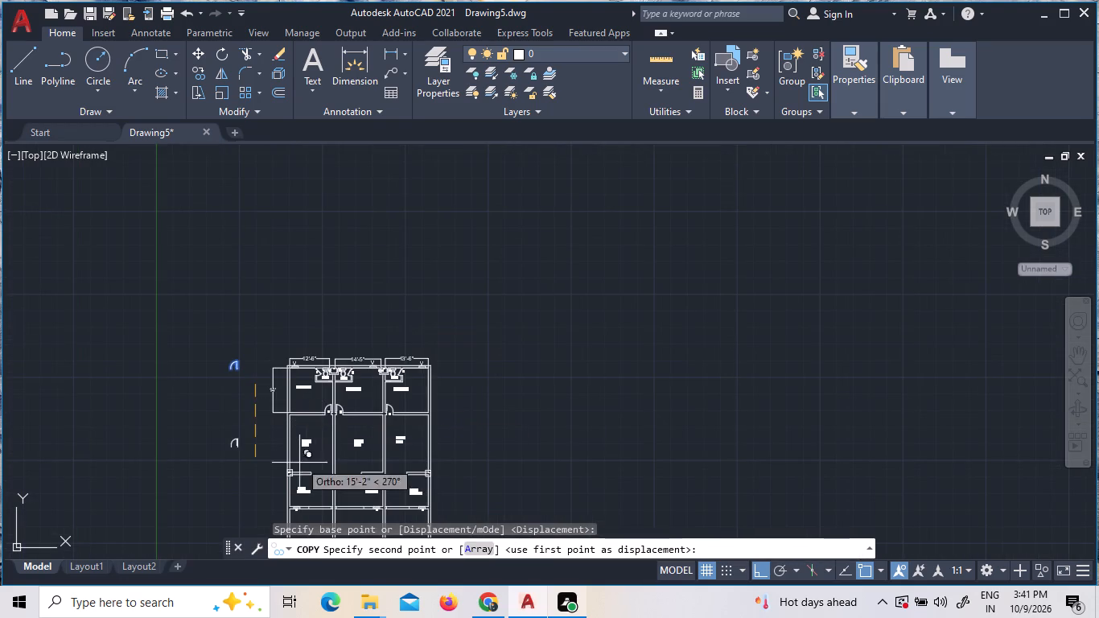
{"action": "scroll", "coordinate": [327, 492], "scroll_direction": "down", "scroll_amount": 3}
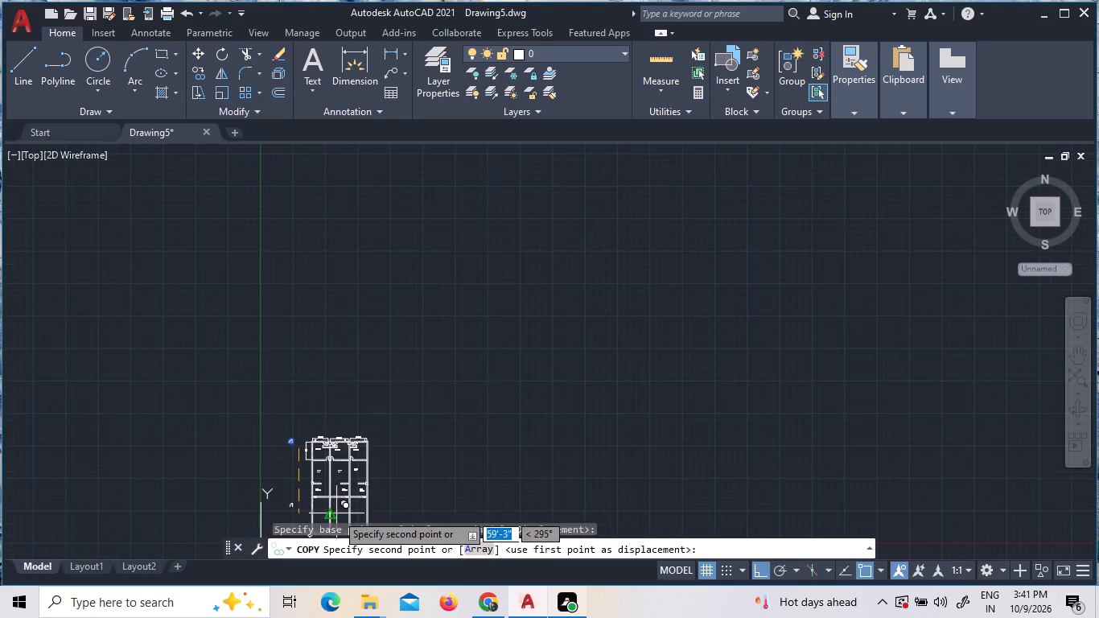
{"action": "scroll", "coordinate": [336, 513], "scroll_direction": "up", "scroll_amount": 4}
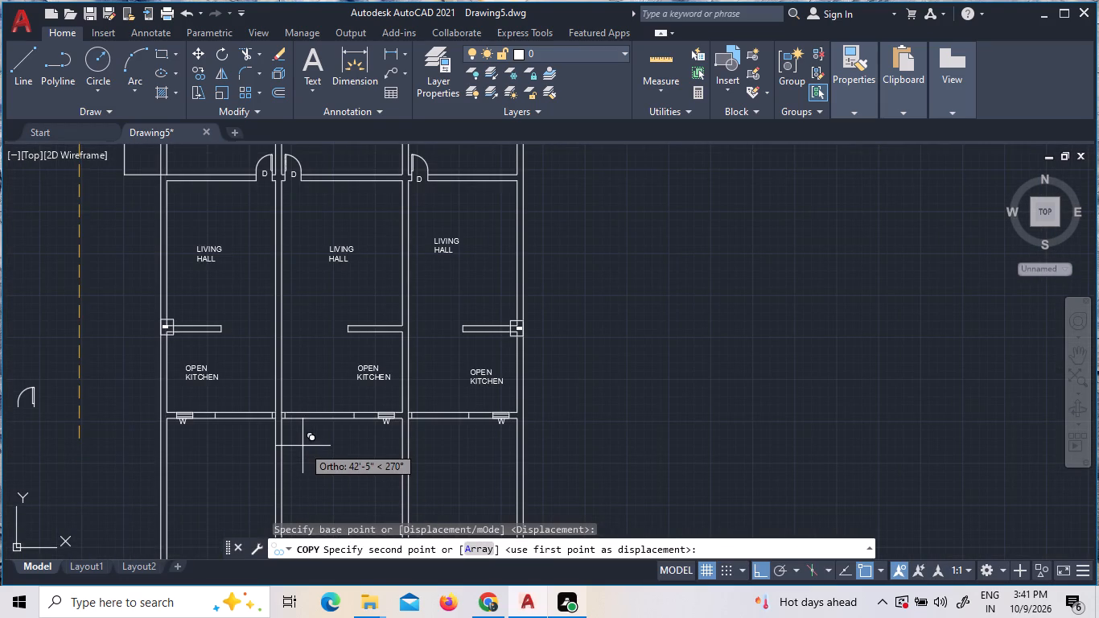
{"action": "key", "text": "F8"}
{"action": "scroll", "coordinate": [296, 456], "scroll_direction": "up", "scroll_amount": 3}
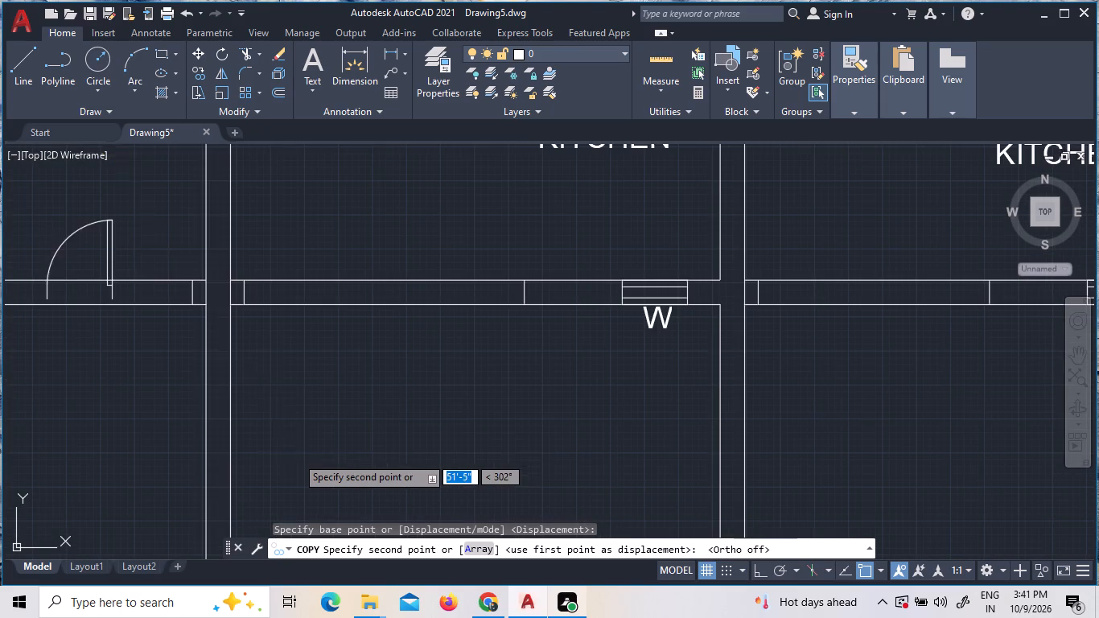
{"action": "left_click", "coordinate": [377, 437]}
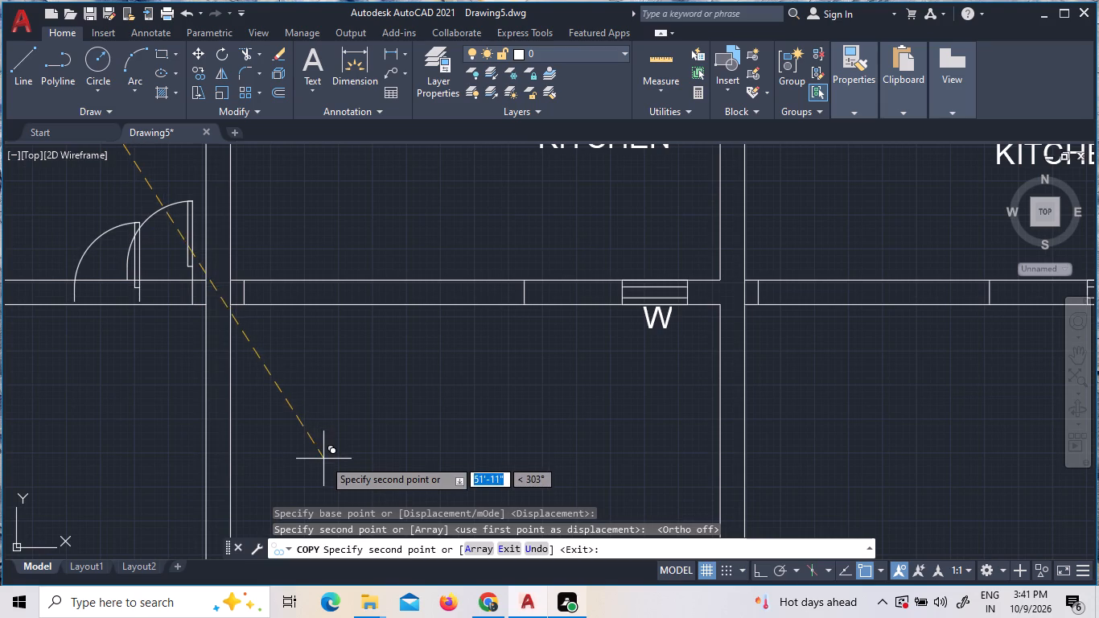
{"action": "key", "text": "Escape"}
Move the placed door block so its hinge-side end meets the upper end of the left unit's offset jamb line.
{"action": "scroll", "coordinate": [191, 285], "scroll_direction": "up", "scroll_amount": 4}
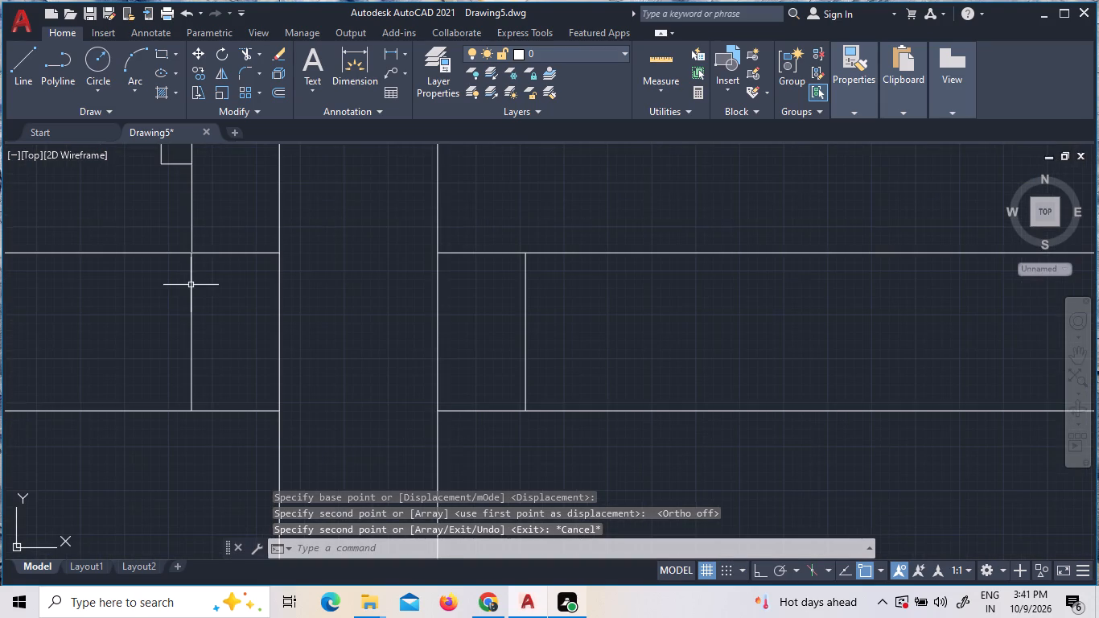
{"action": "scroll", "coordinate": [188, 245], "scroll_direction": "up", "scroll_amount": 4}
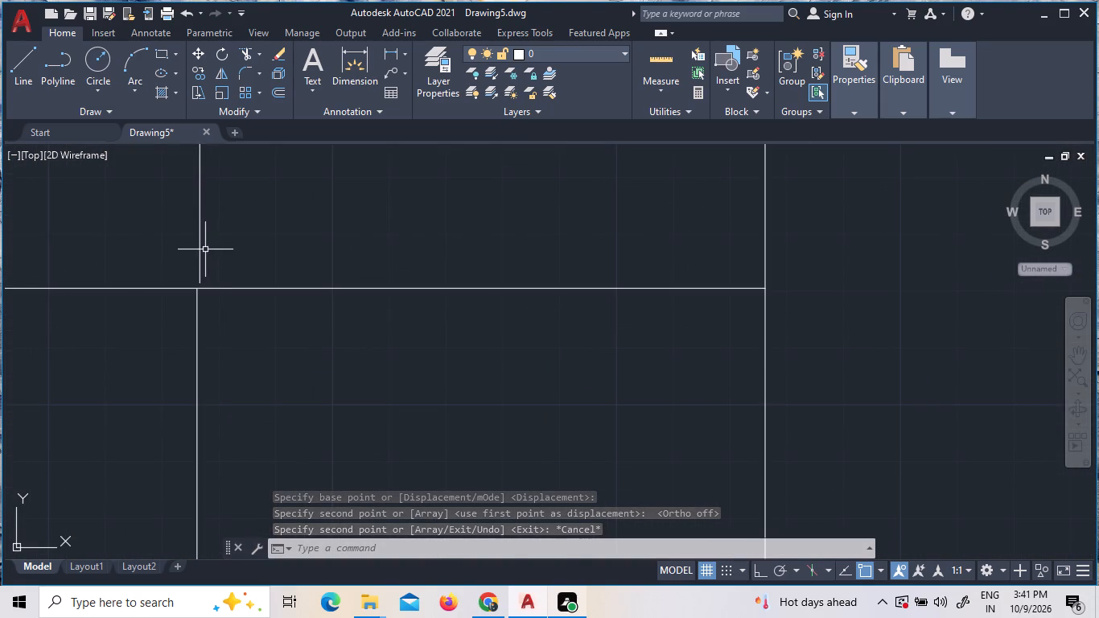
{"action": "left_click", "coordinate": [205, 249]}
{"action": "left_click", "coordinate": [146, 240]}
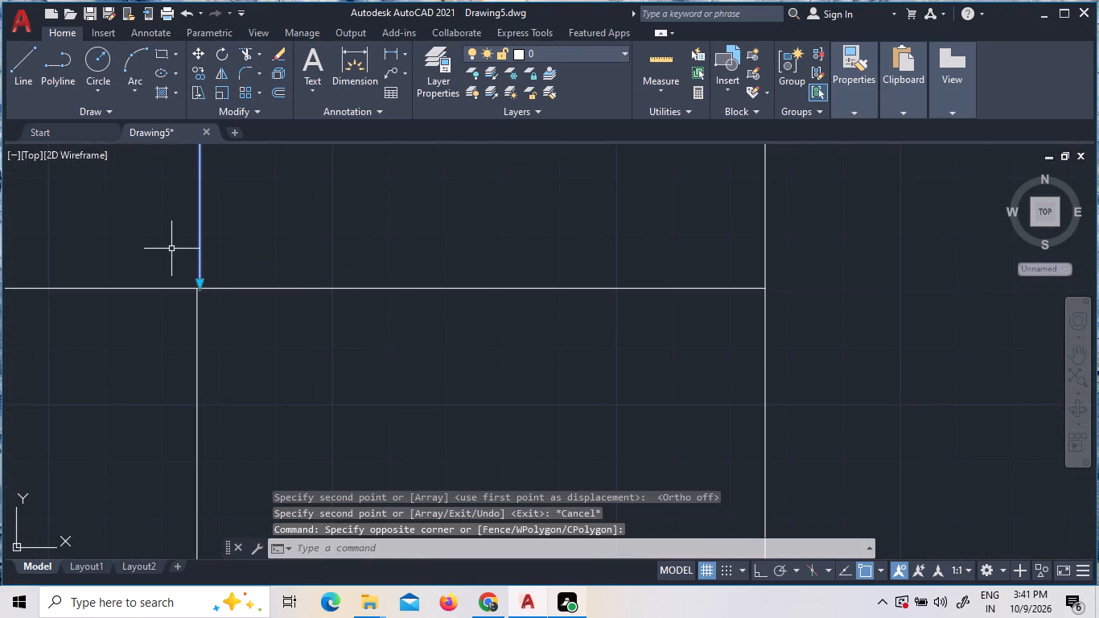
{"action": "type", "text": "MOVE"}
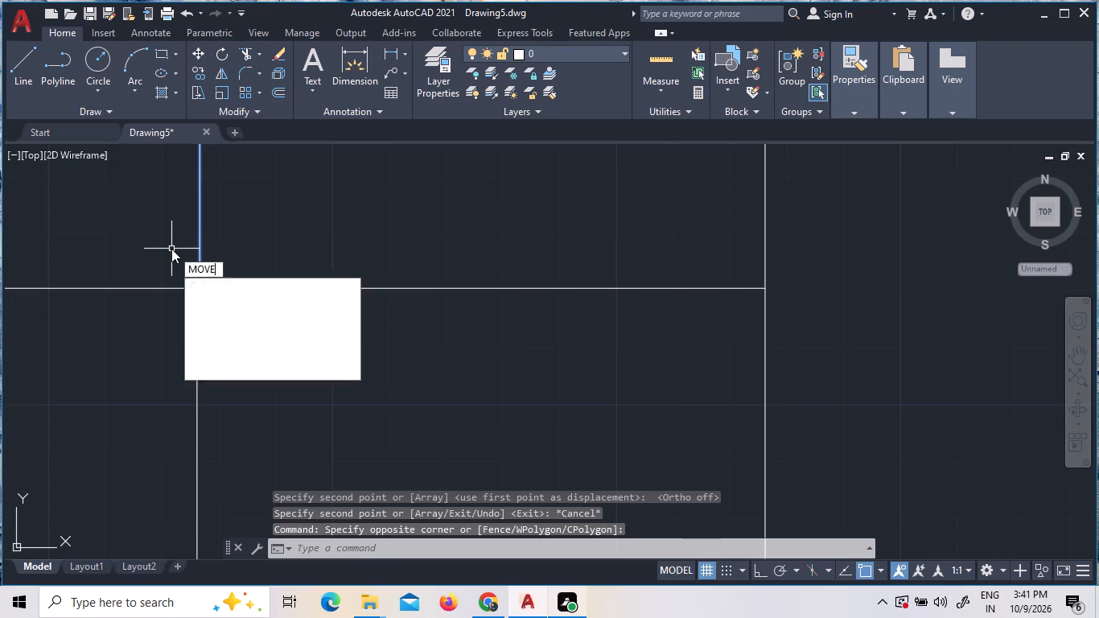
{"action": "key", "text": "Return"}
{"action": "scroll", "coordinate": [202, 287], "scroll_direction": "up", "scroll_amount": 5}
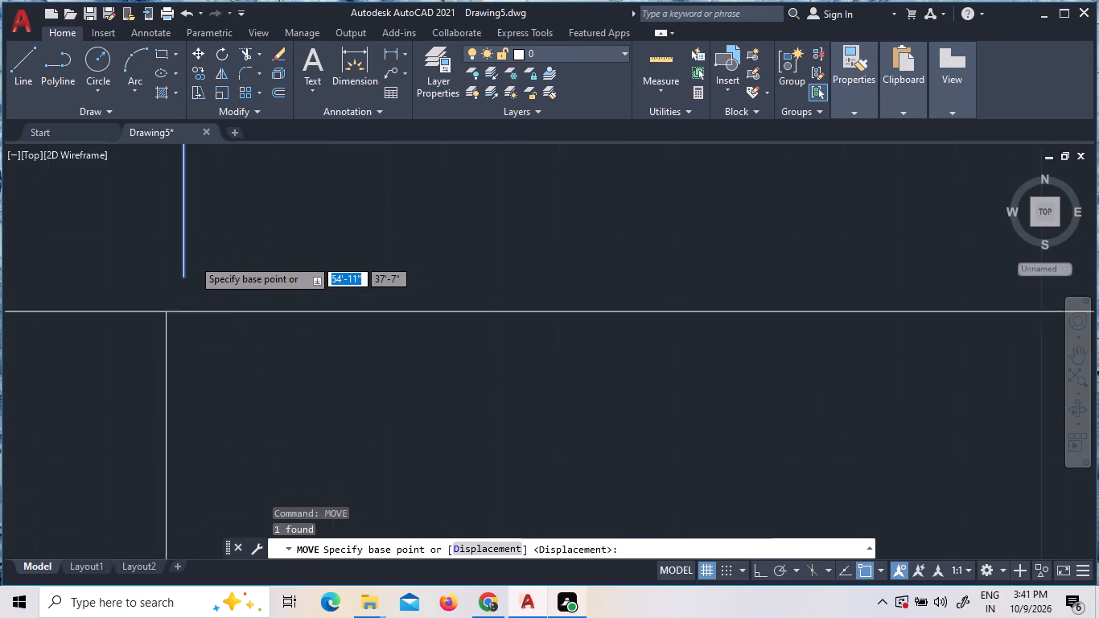
{"action": "left_click", "coordinate": [179, 286]}
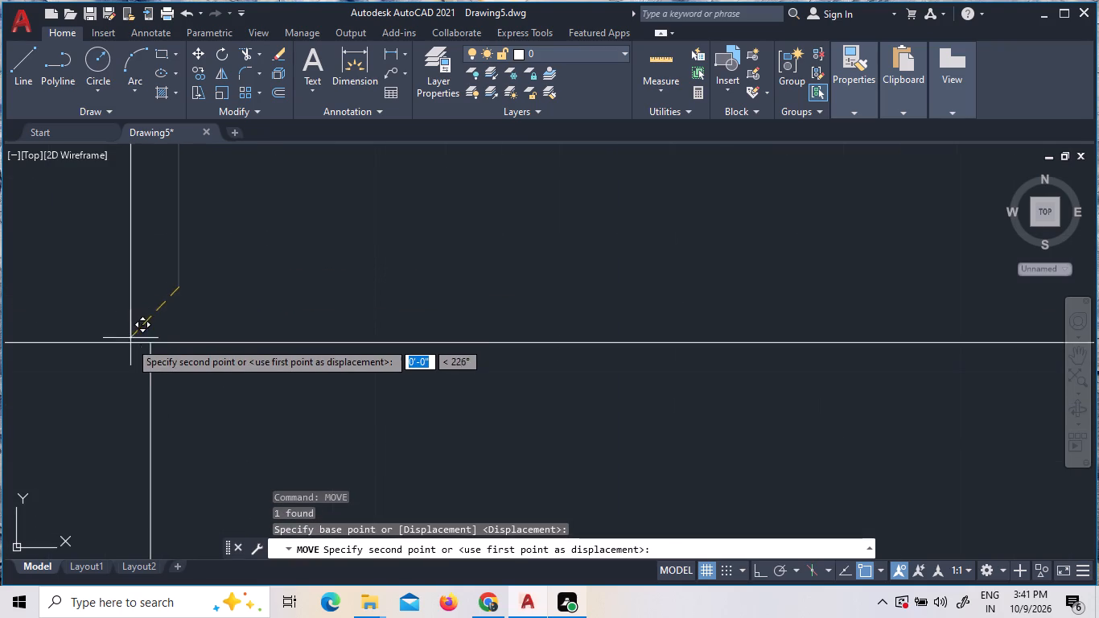
{"action": "left_click", "coordinate": [146, 347]}
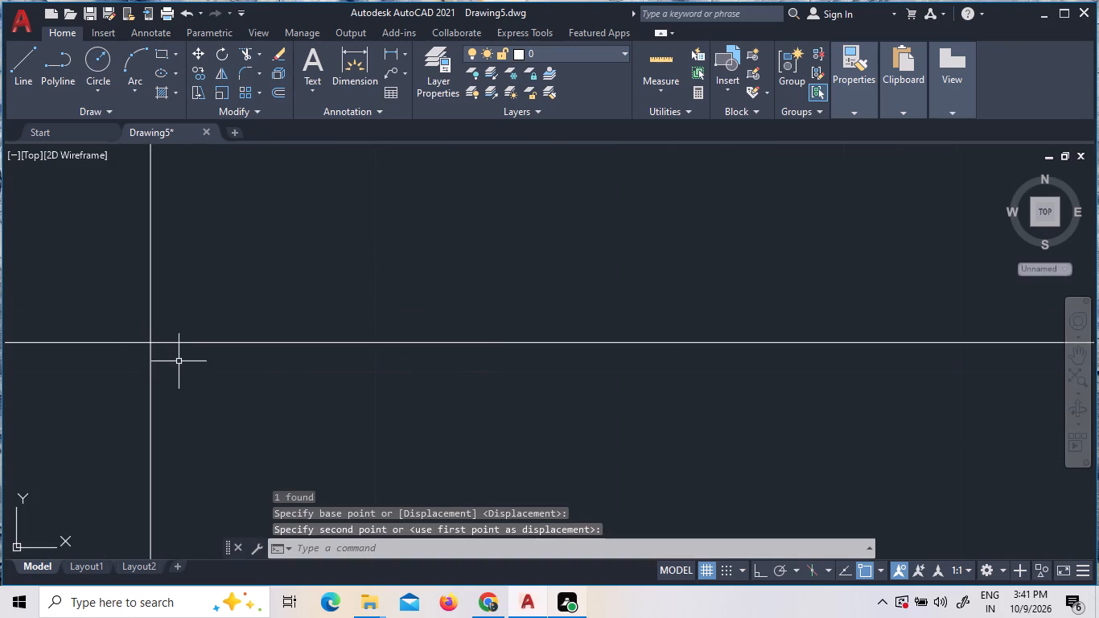
Draw a line across the wall thickness below the free end of the left unit's kitchen door to close the opening.
{"action": "scroll", "coordinate": [185, 373], "scroll_direction": "down", "scroll_amount": 5}
{"action": "scroll", "coordinate": [251, 398], "scroll_direction": "down", "scroll_amount": 6}
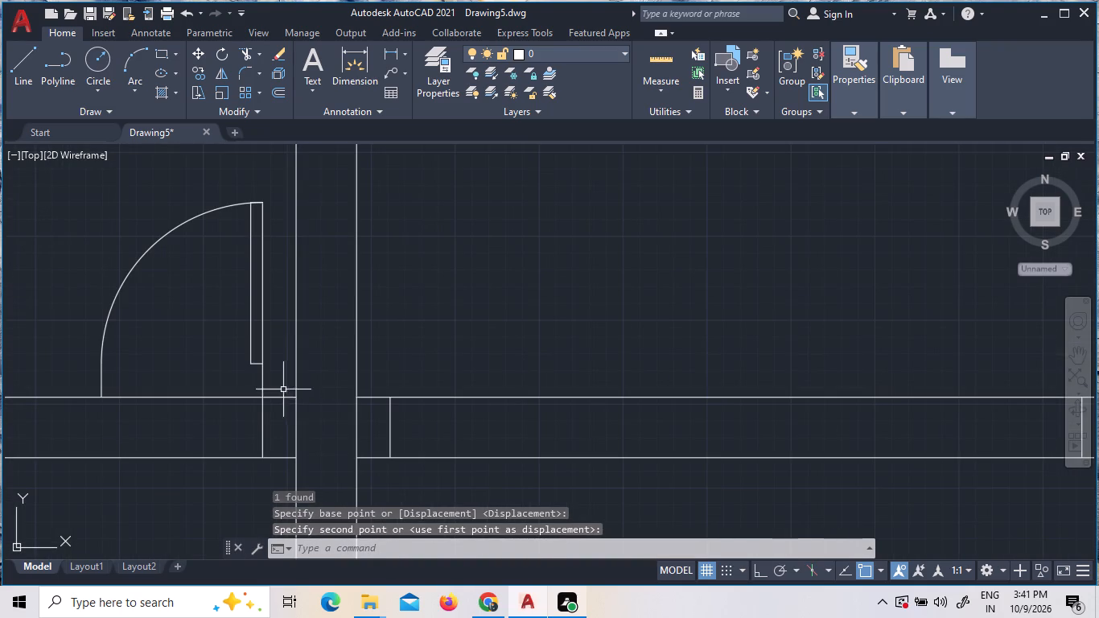
{"action": "left_click", "coordinate": [31, 86]}
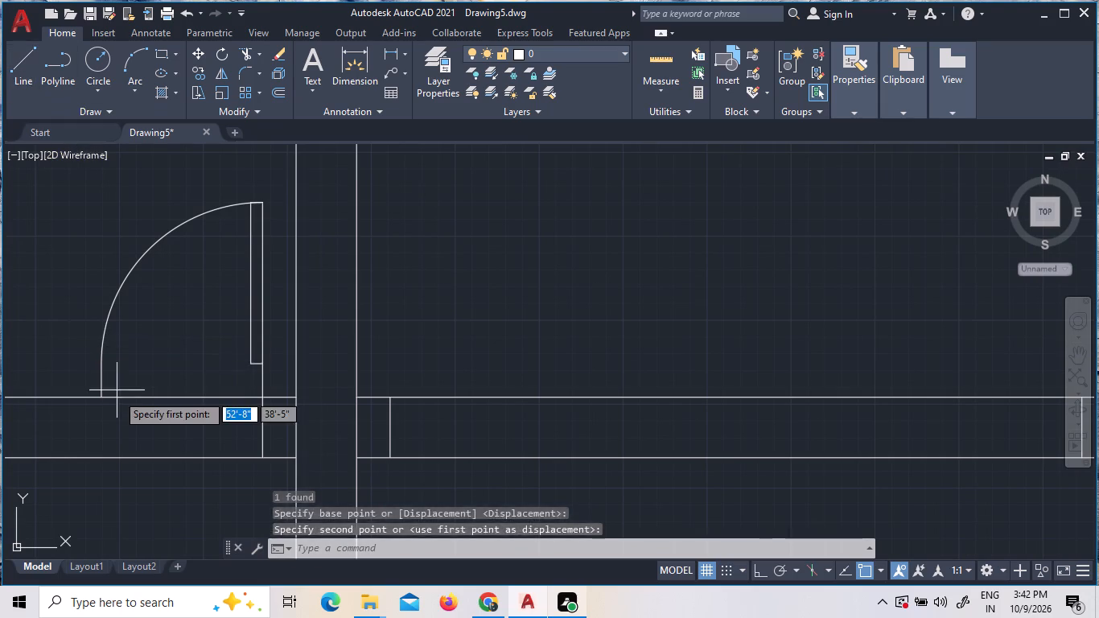
{"action": "left_click", "coordinate": [105, 394]}
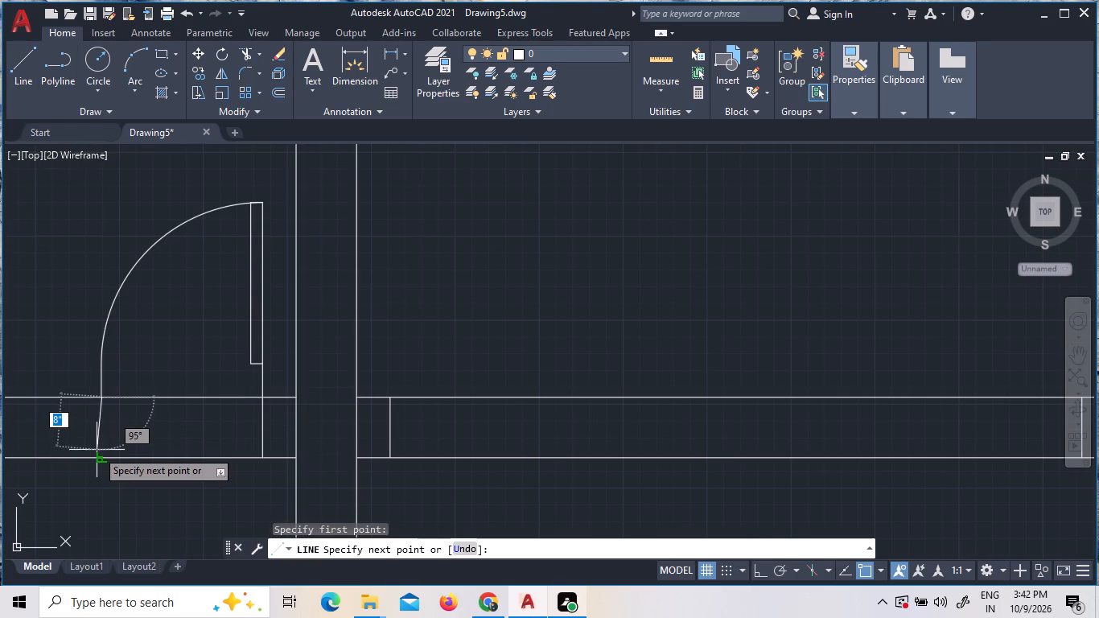
{"action": "left_click", "coordinate": [105, 455]}
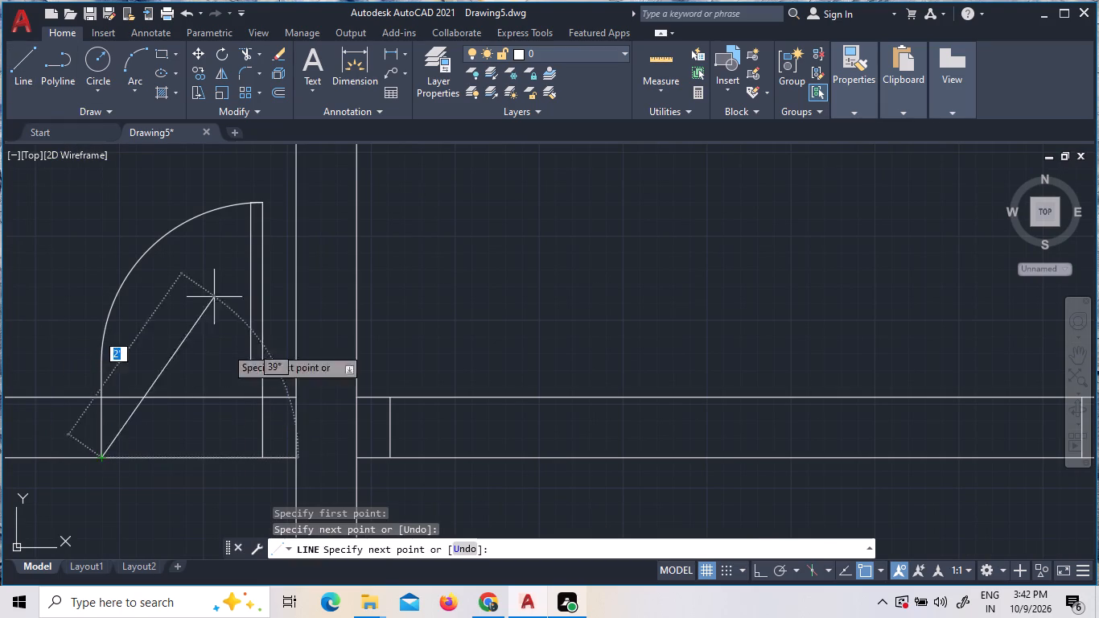
{"action": "key", "text": "Escape"}
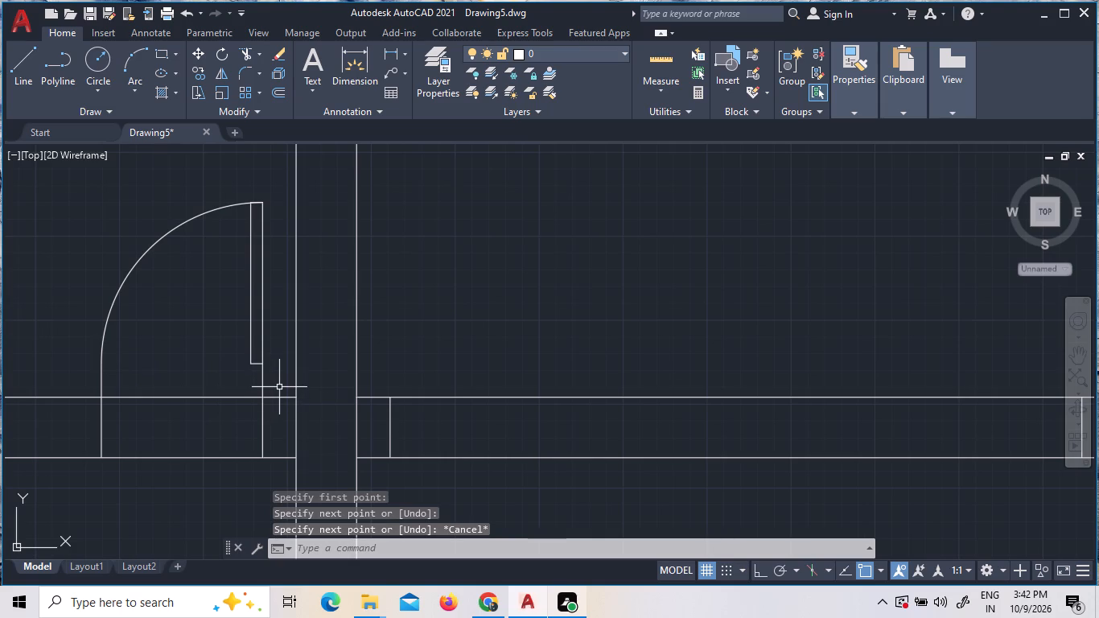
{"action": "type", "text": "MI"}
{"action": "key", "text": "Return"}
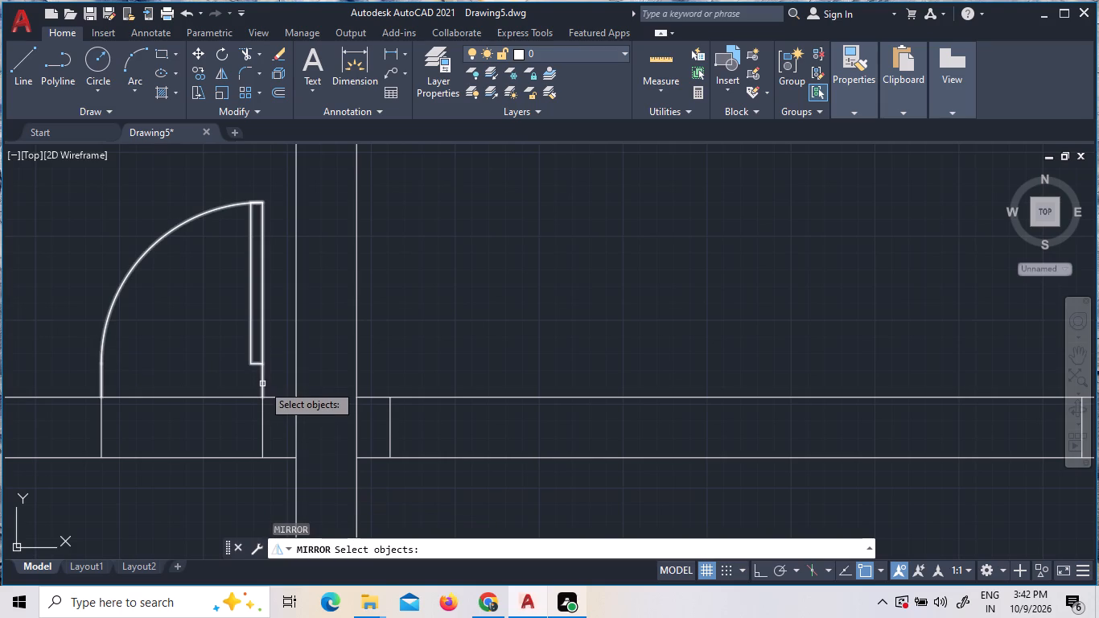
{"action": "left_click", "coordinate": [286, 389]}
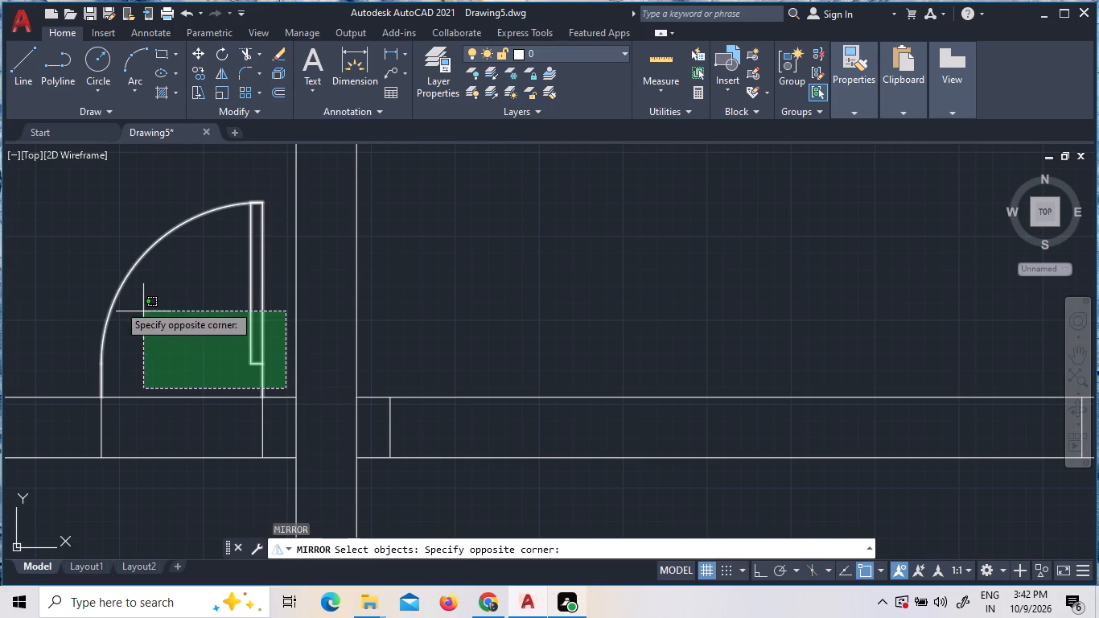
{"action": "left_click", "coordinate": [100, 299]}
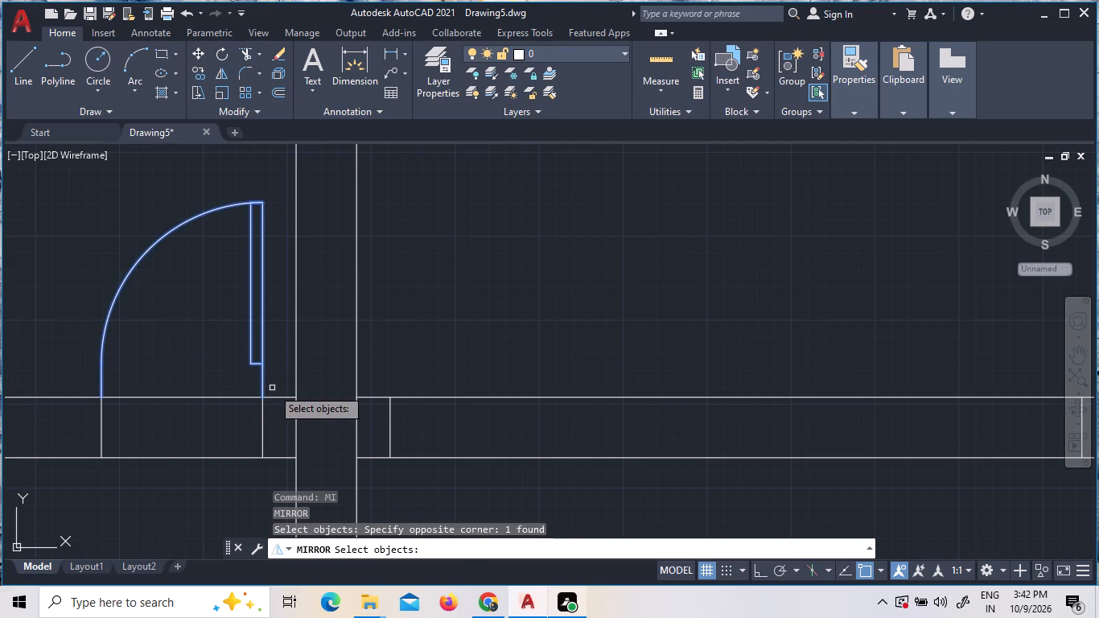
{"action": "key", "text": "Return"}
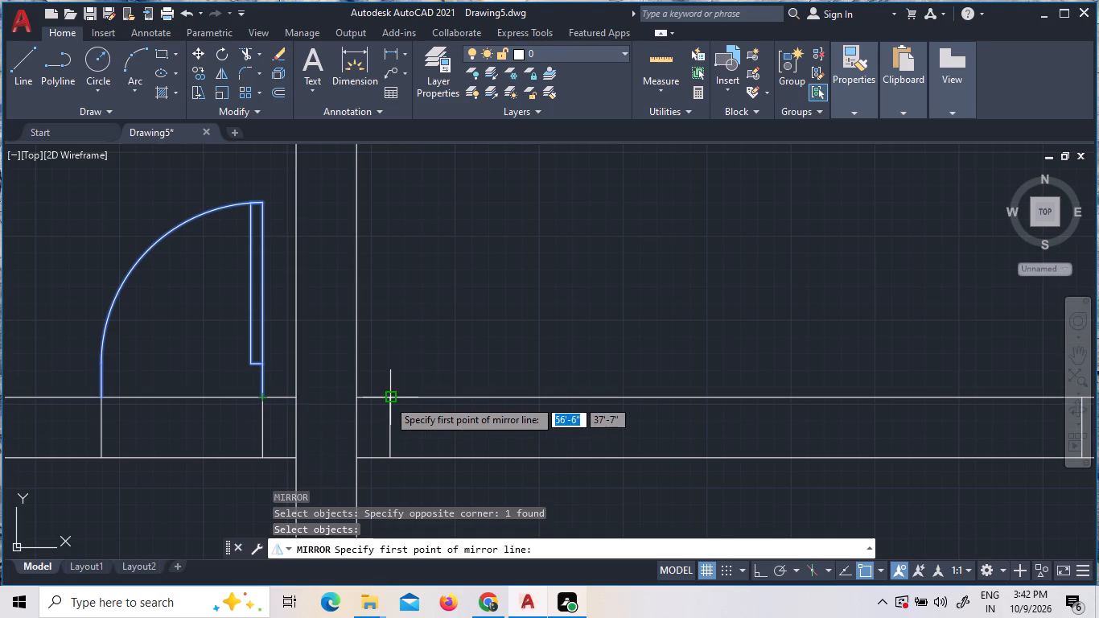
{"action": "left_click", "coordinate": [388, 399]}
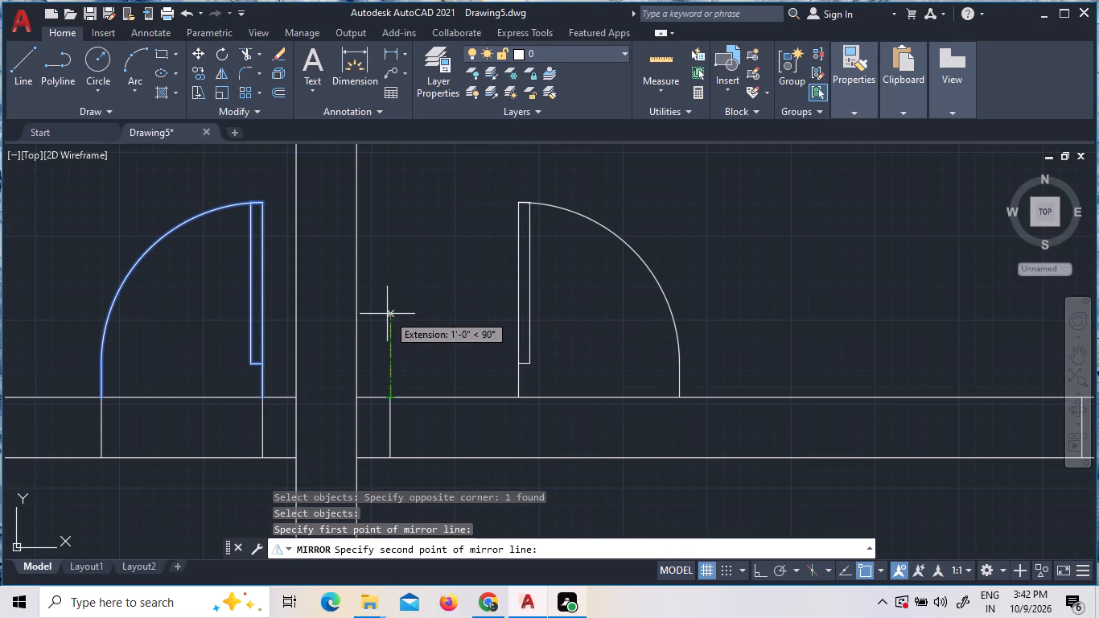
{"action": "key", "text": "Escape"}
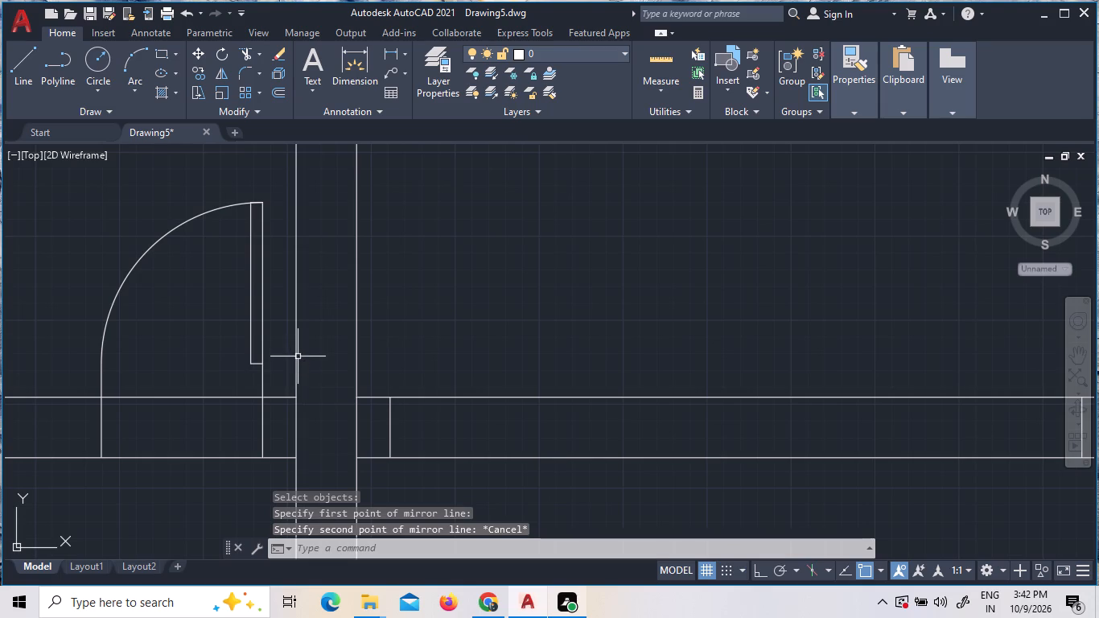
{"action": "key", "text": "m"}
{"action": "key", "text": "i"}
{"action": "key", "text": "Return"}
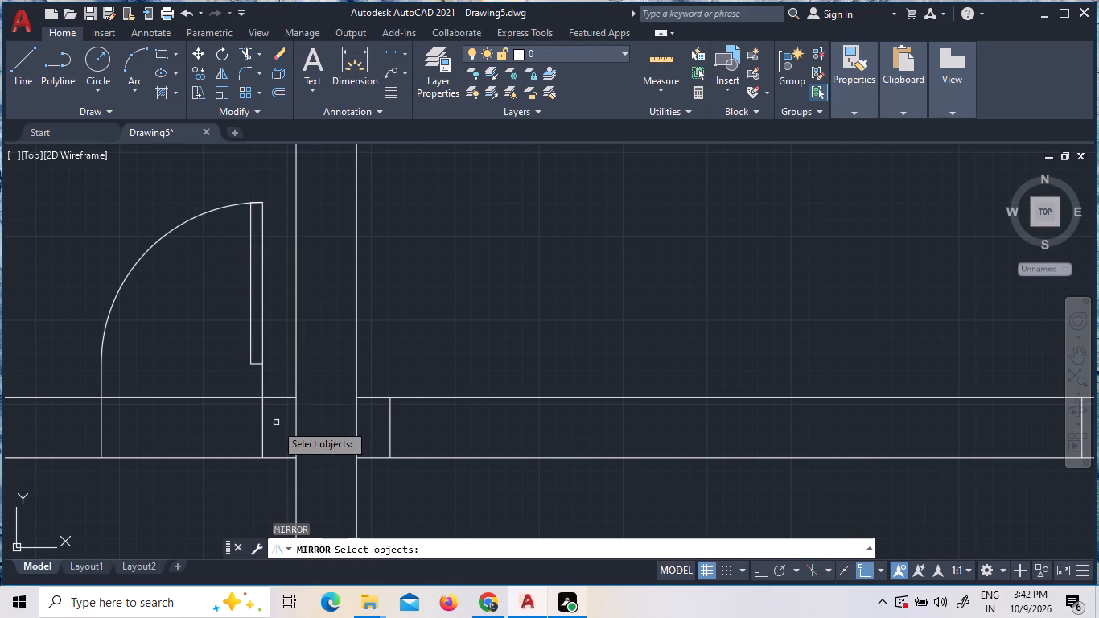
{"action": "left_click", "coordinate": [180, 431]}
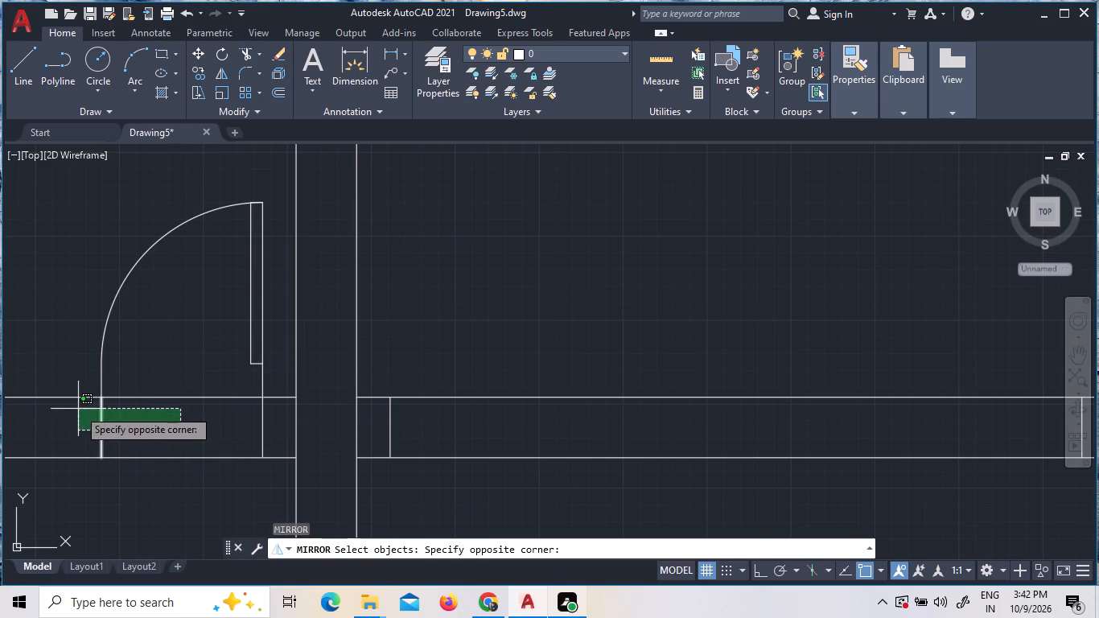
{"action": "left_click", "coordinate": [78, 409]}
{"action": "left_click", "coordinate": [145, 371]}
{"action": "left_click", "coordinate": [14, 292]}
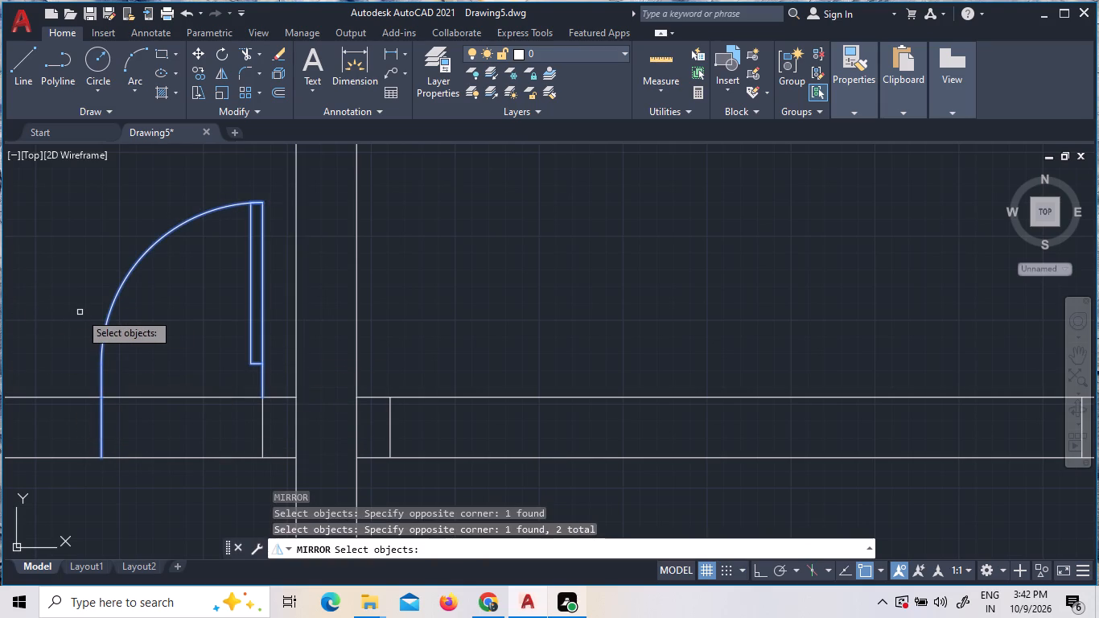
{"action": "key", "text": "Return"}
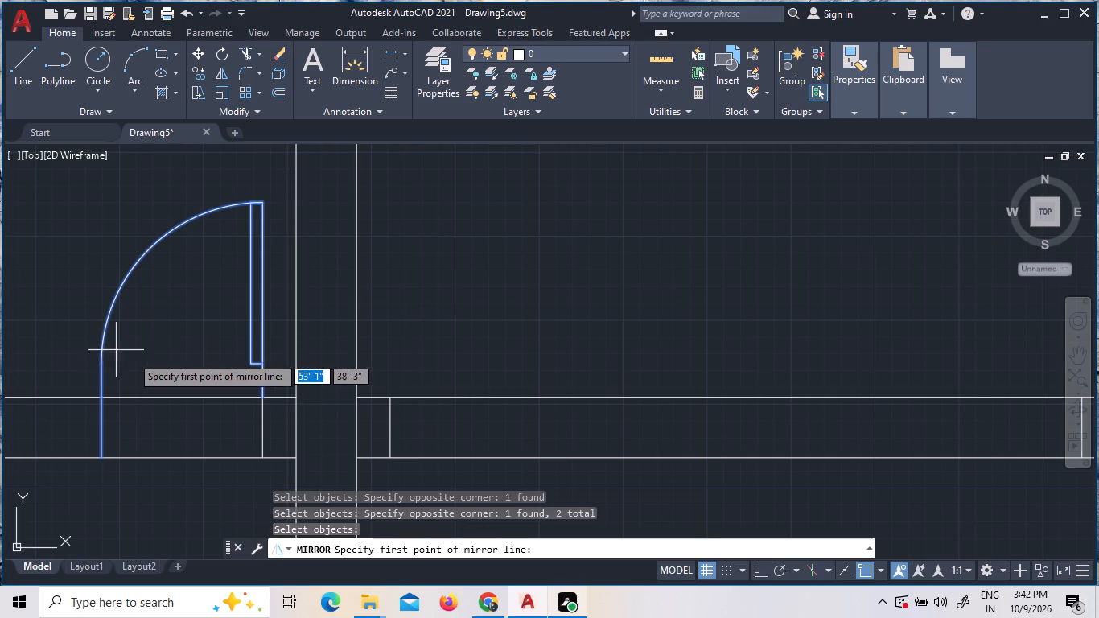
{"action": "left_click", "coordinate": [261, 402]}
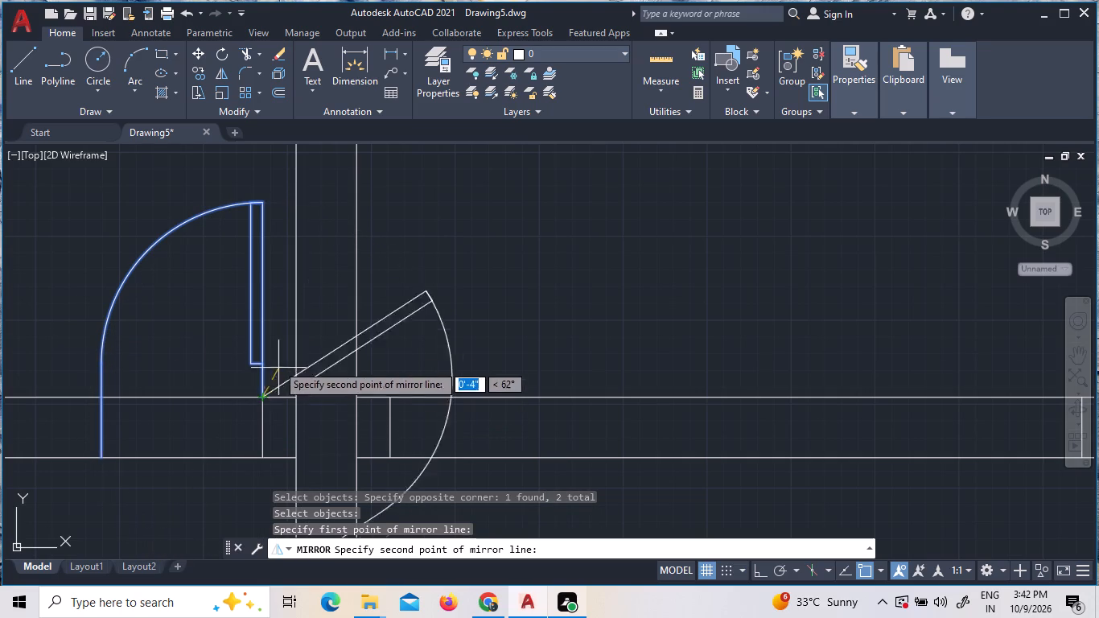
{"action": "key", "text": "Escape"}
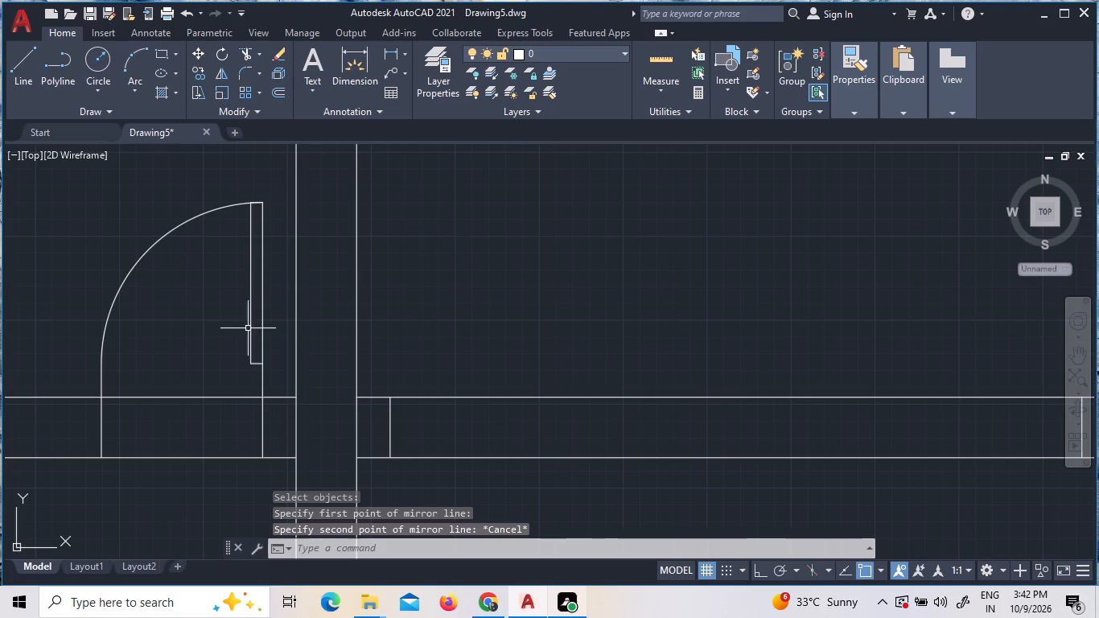
Mirror the left unit's kitchen door block and its closing line about the partition's near vertical face, keeping the originals.
{"action": "type", "text": "MI"}
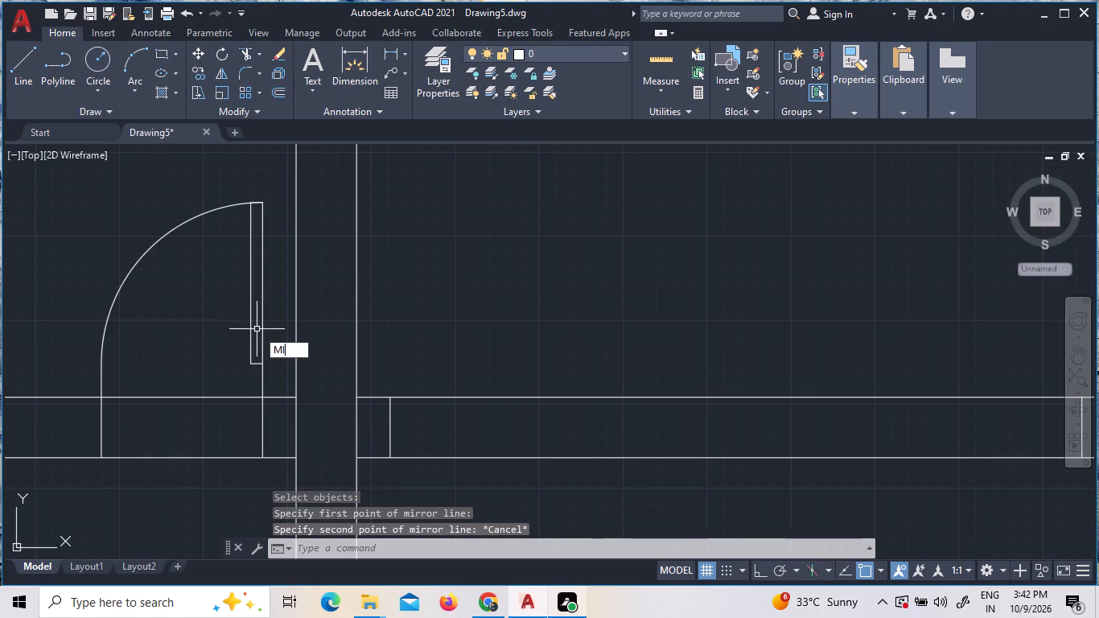
{"action": "key", "text": "Return"}
{"action": "left_click", "coordinate": [135, 430]}
{"action": "left_click", "coordinate": [72, 409]}
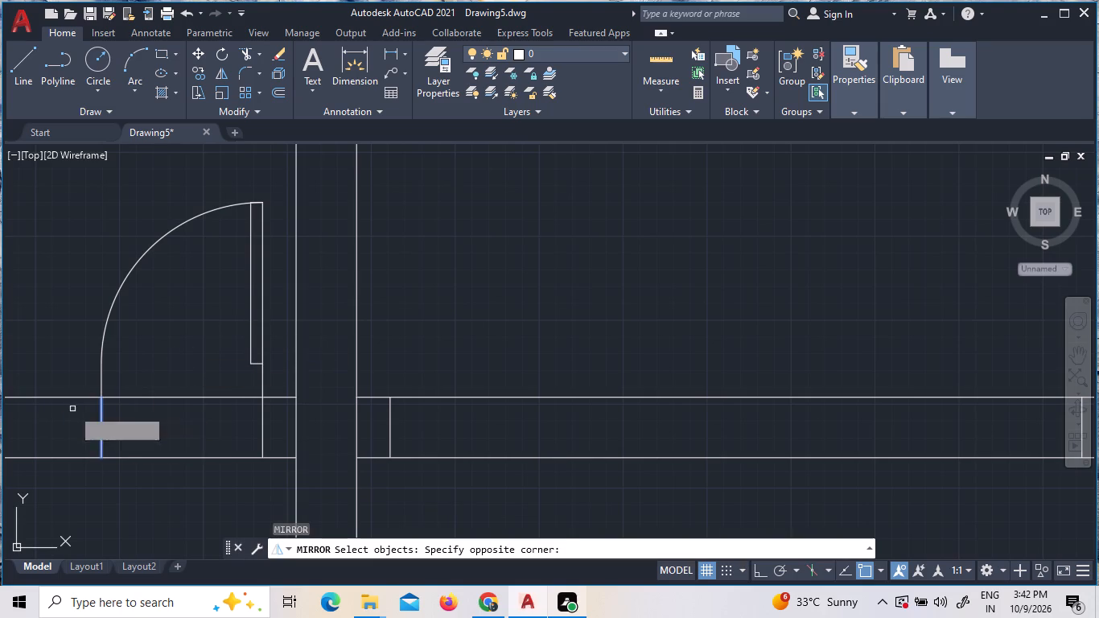
{"action": "left_click", "coordinate": [147, 352]}
{"action": "left_click", "coordinate": [88, 285]}
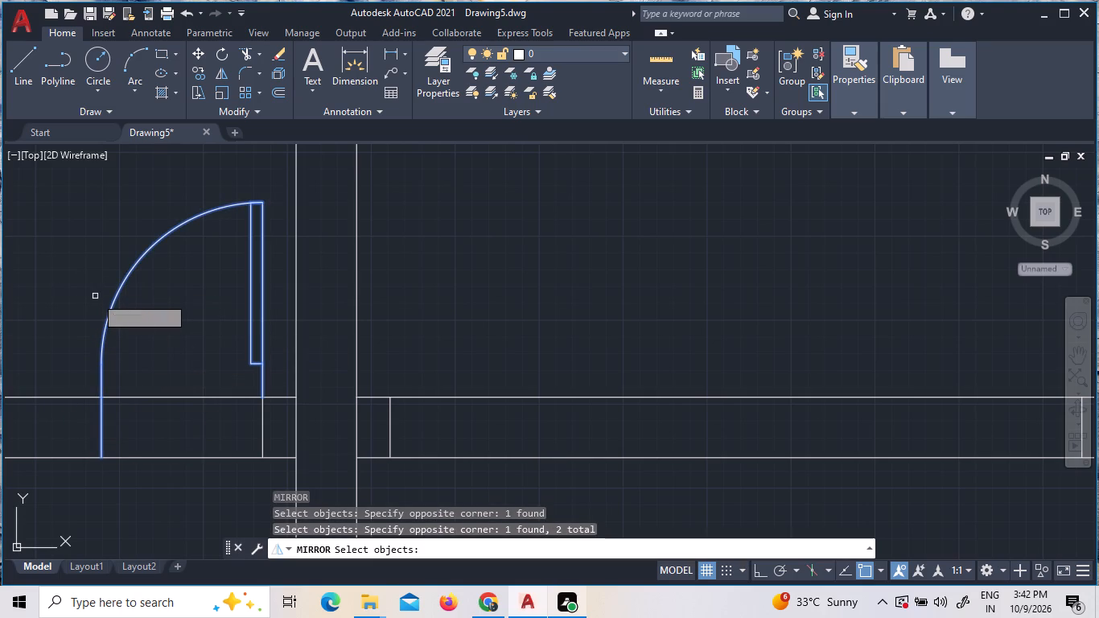
{"action": "key", "text": "Return"}
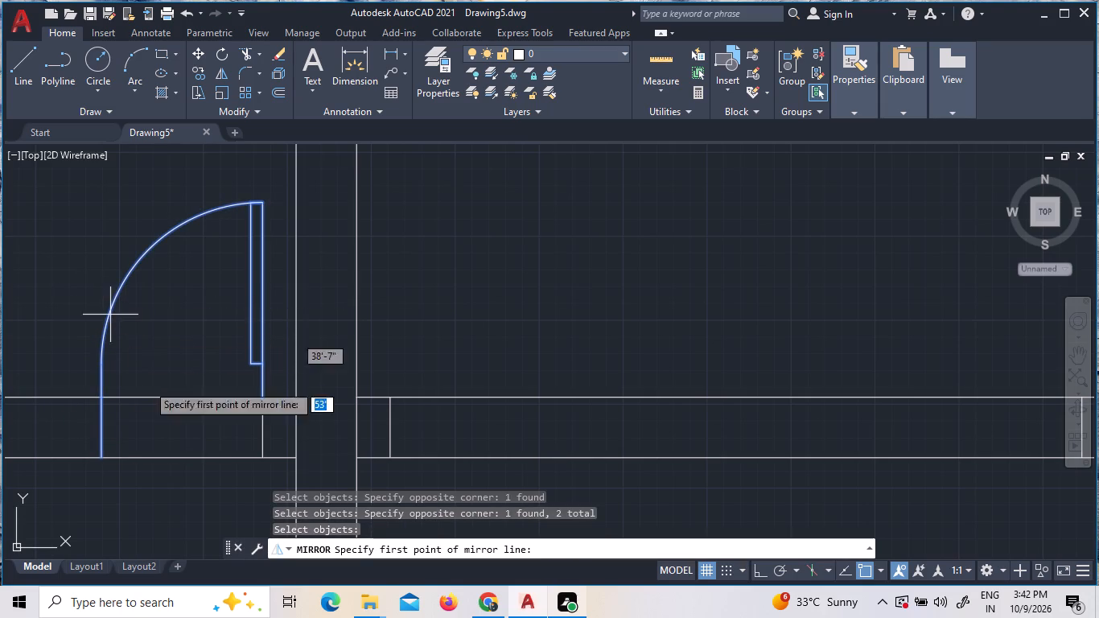
{"action": "left_click", "coordinate": [292, 395]}
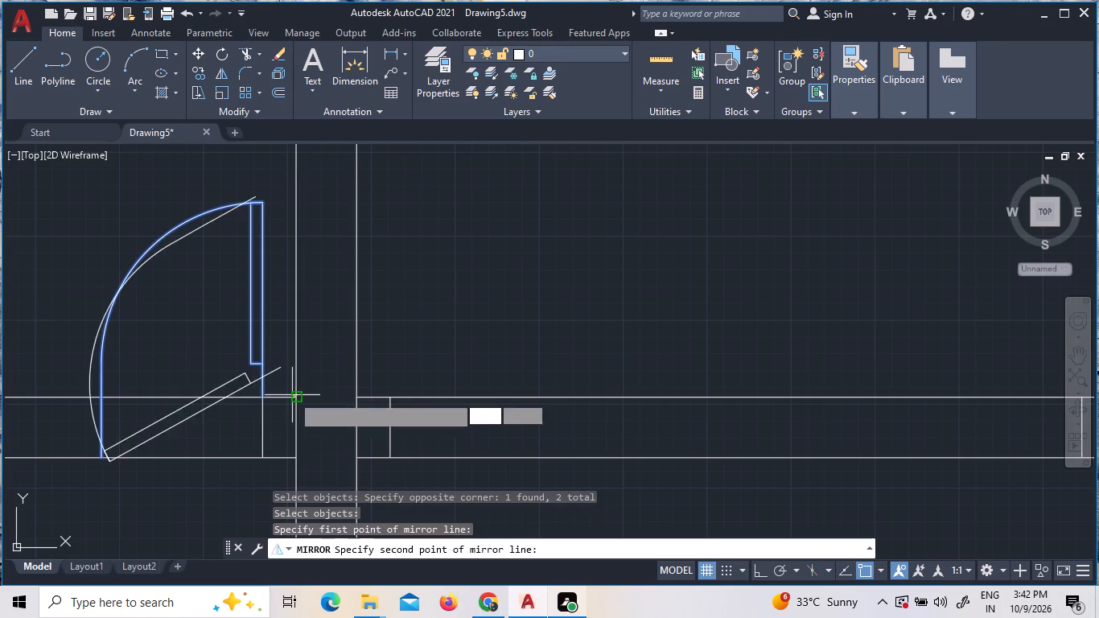
{"action": "left_click", "coordinate": [299, 286]}
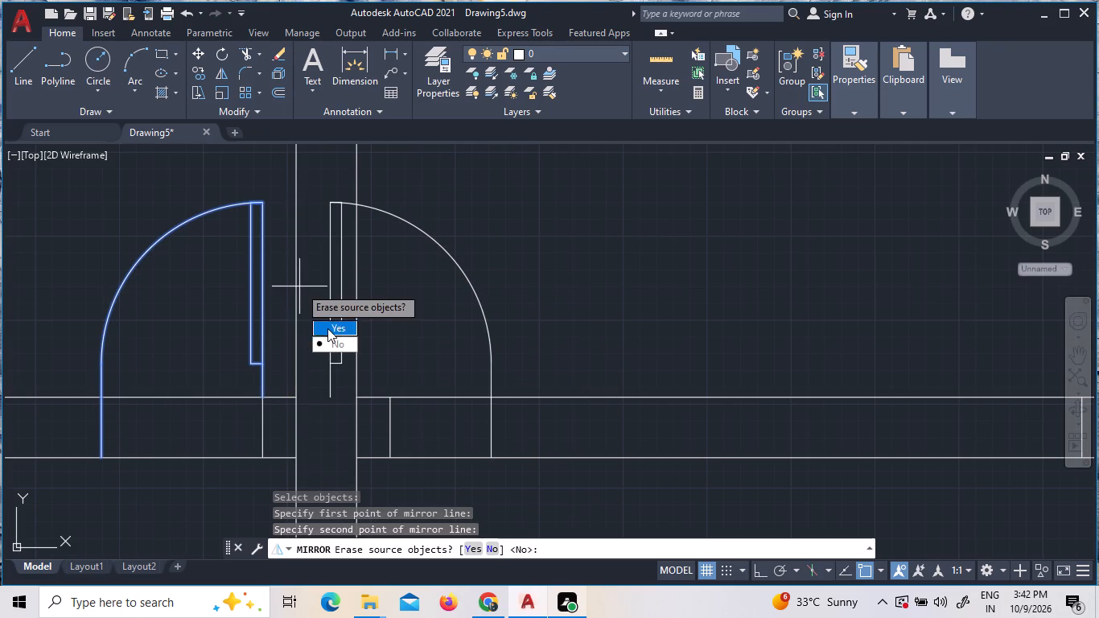
{"action": "left_click_drag", "start_coordinate": [329, 342], "coordinate": [299, 286]}
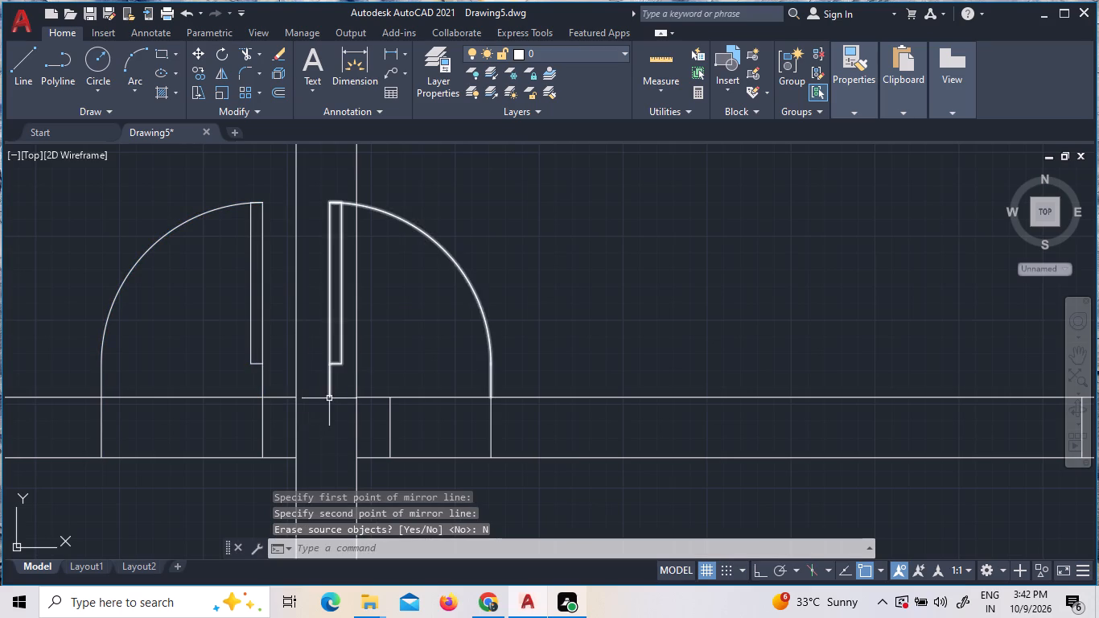
Move the mirrored door block and closing line horizontally 9" so the hinge-side end meets the top of the middle unit's jamb line.
{"action": "left_click_drag", "start_coordinate": [549, 428], "coordinate": [536, 427]}
{"action": "left_click", "coordinate": [466, 414]}
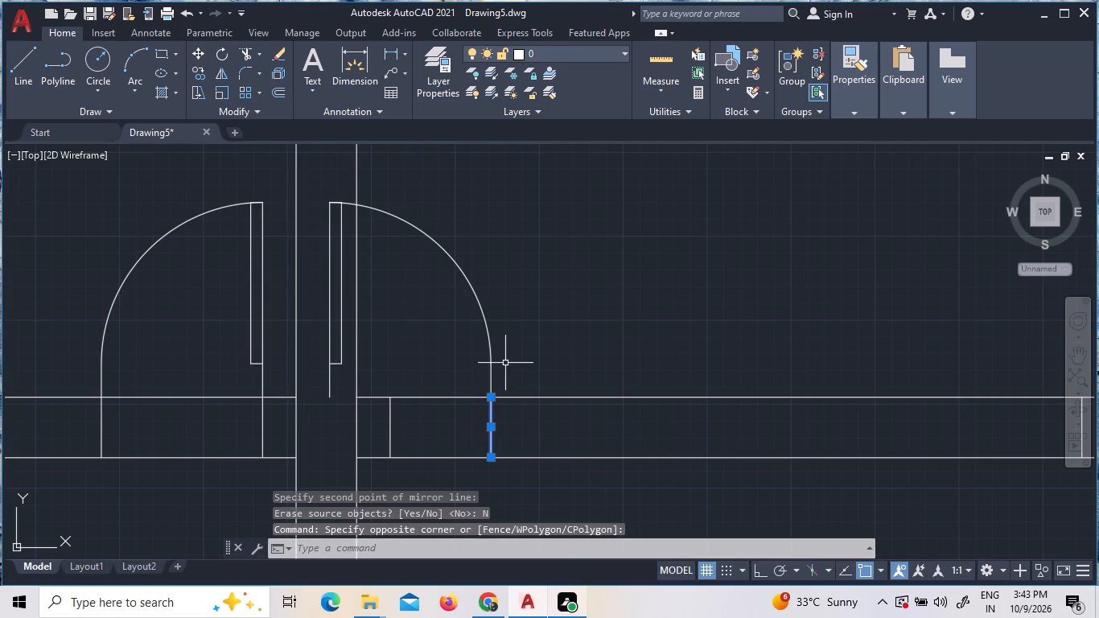
{"action": "left_click", "coordinate": [512, 359]}
{"action": "left_click", "coordinate": [426, 308]}
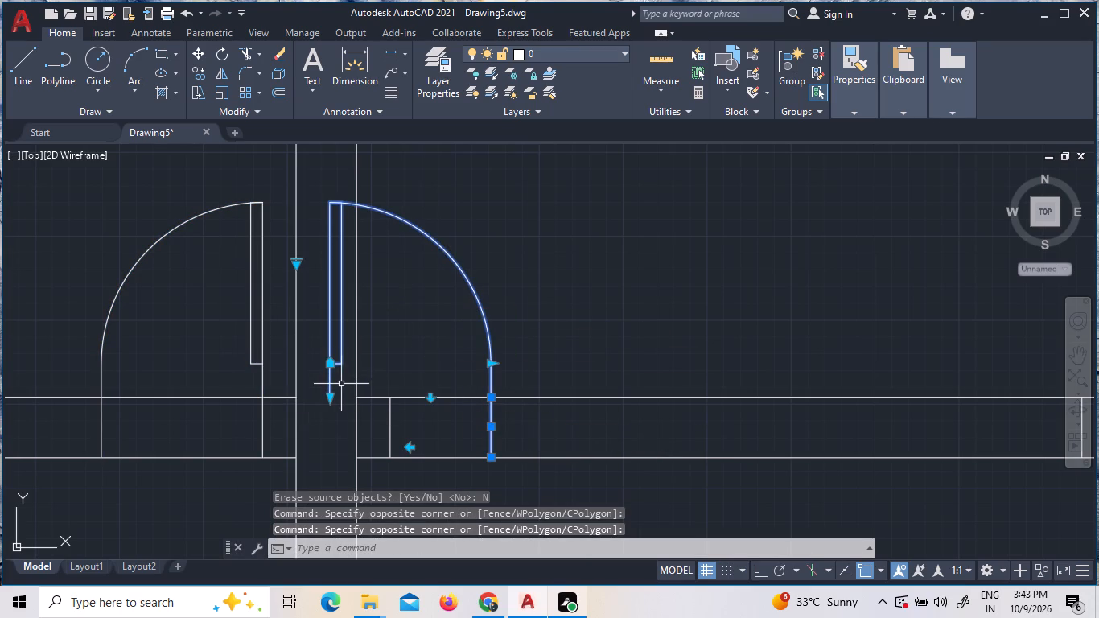
{"action": "right_click", "coordinate": [341, 384]}
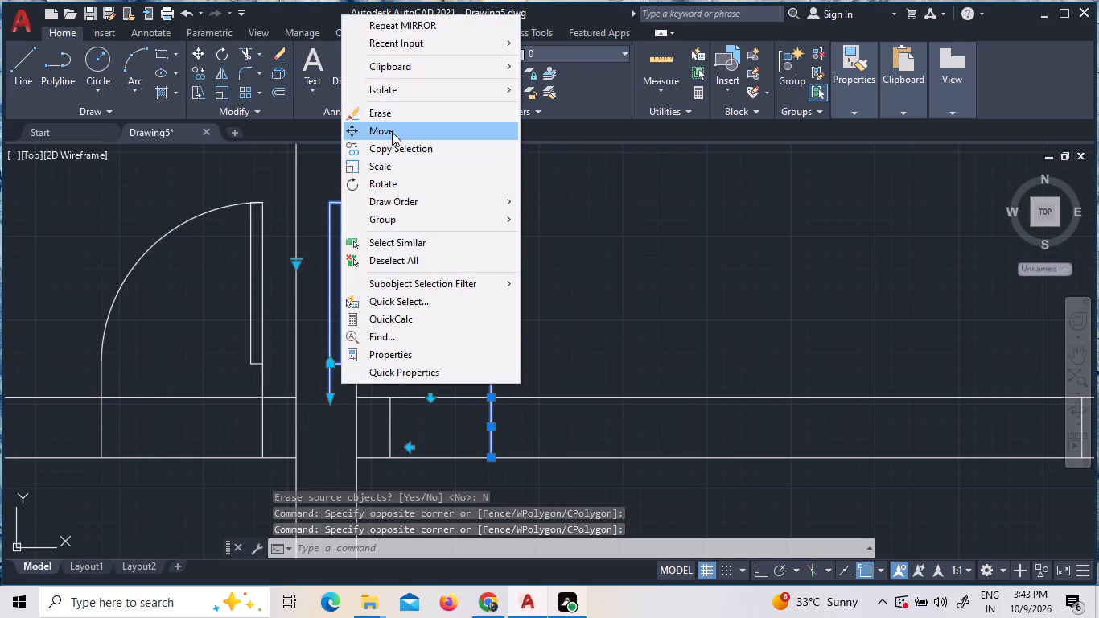
{"action": "left_click", "coordinate": [392, 132]}
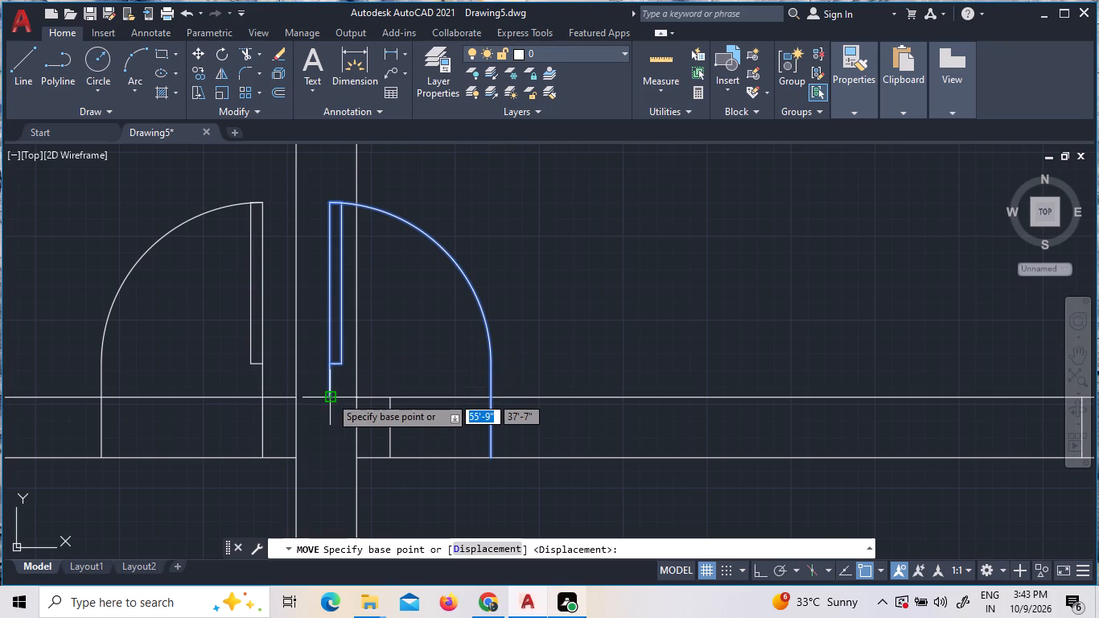
{"action": "left_click", "coordinate": [330, 393]}
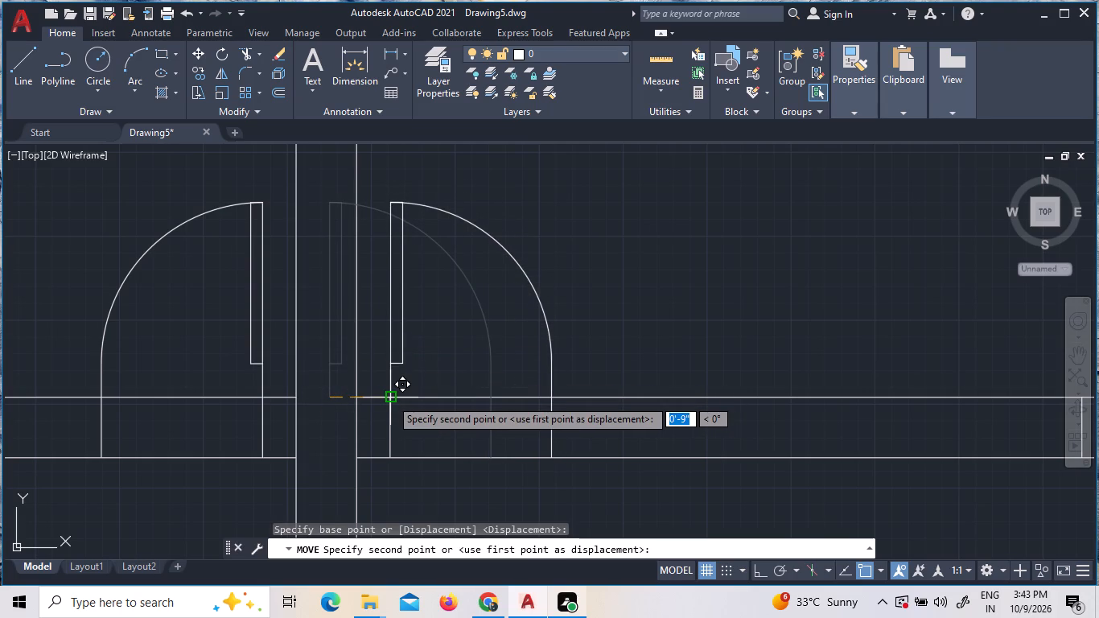
{"action": "scroll", "coordinate": [390, 398], "scroll_direction": "up", "scroll_amount": 4}
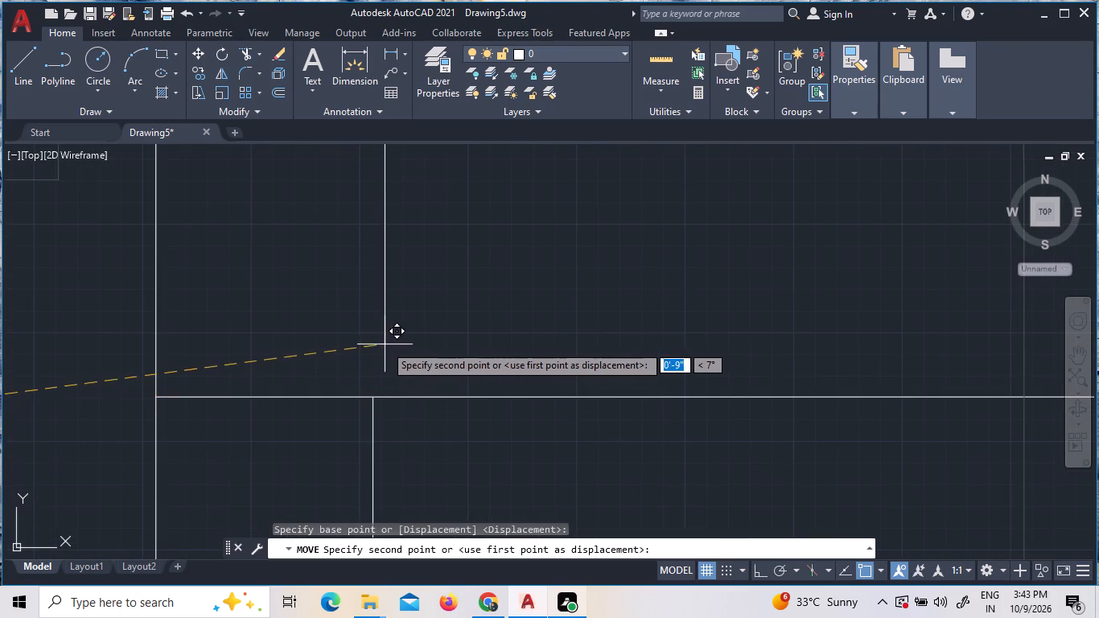
{"action": "left_click", "coordinate": [372, 396]}
Copy the middle unit's kitchen door and closing line horizontally about 15'-9" onto the jamb line in the right unit's kitchen wall.
{"action": "scroll", "coordinate": [370, 401], "scroll_direction": "up", "scroll_amount": 8}
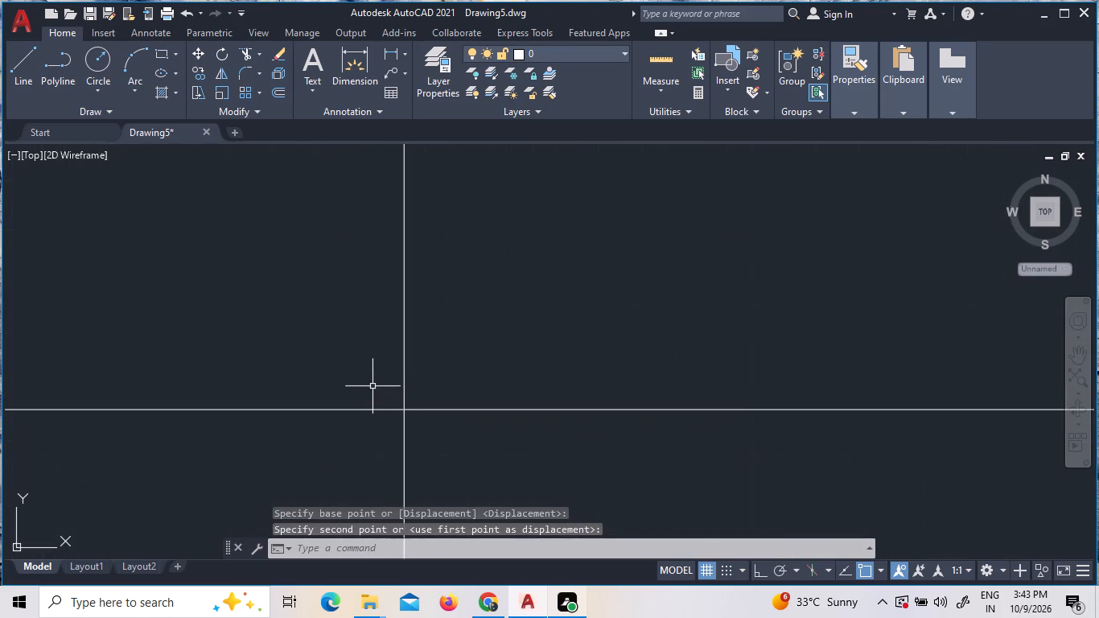
{"action": "scroll", "coordinate": [392, 412], "scroll_direction": "up", "scroll_amount": 8}
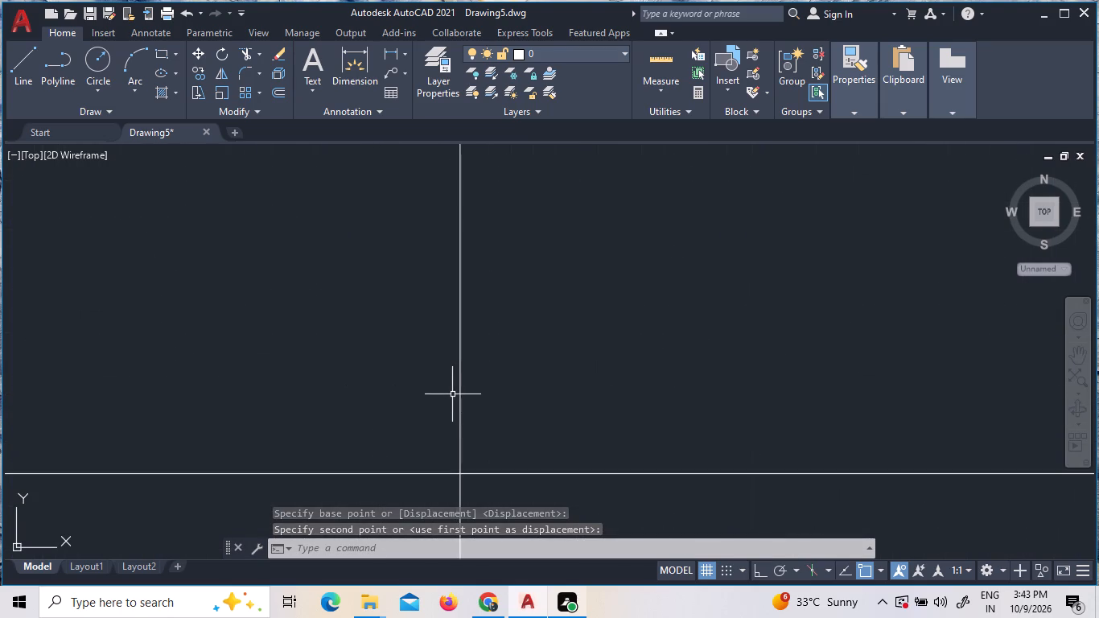
{"action": "scroll", "coordinate": [452, 391], "scroll_direction": "down", "scroll_amount": 7}
{"action": "scroll", "coordinate": [260, 387], "scroll_direction": "down", "scroll_amount": 9}
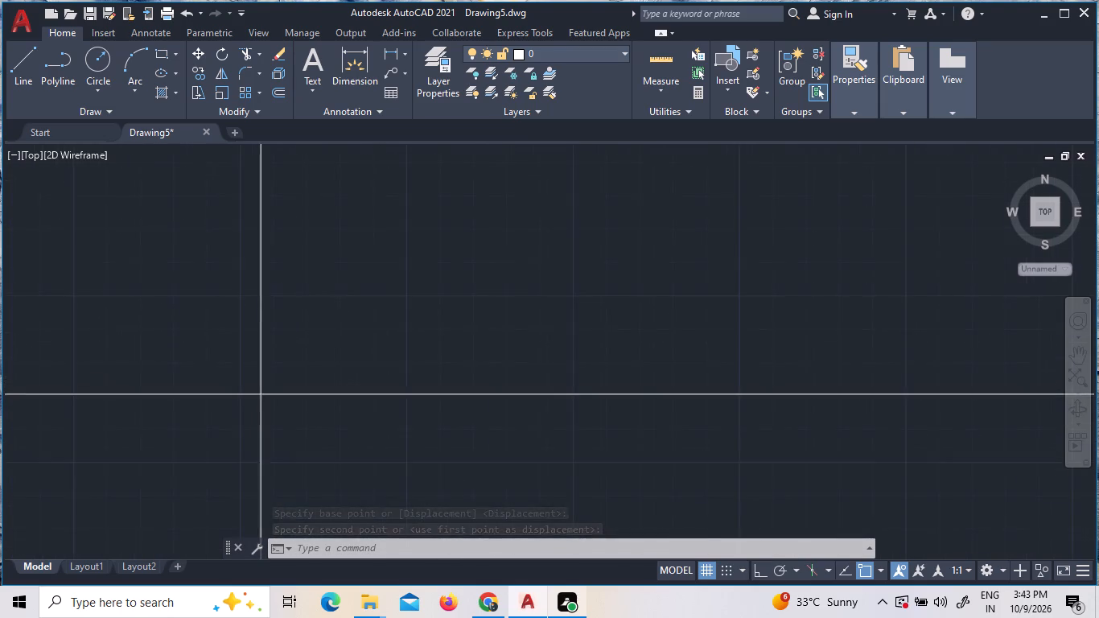
{"action": "scroll", "coordinate": [260, 399], "scroll_direction": "down", "scroll_amount": 7}
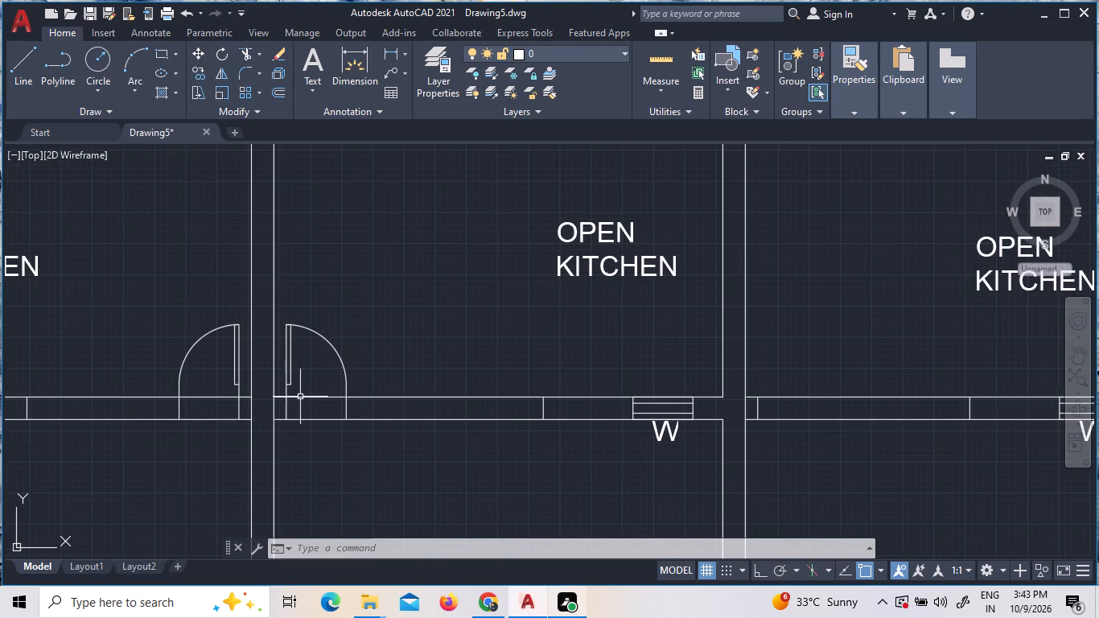
{"action": "scroll", "coordinate": [167, 406], "scroll_direction": "down", "scroll_amount": 1}
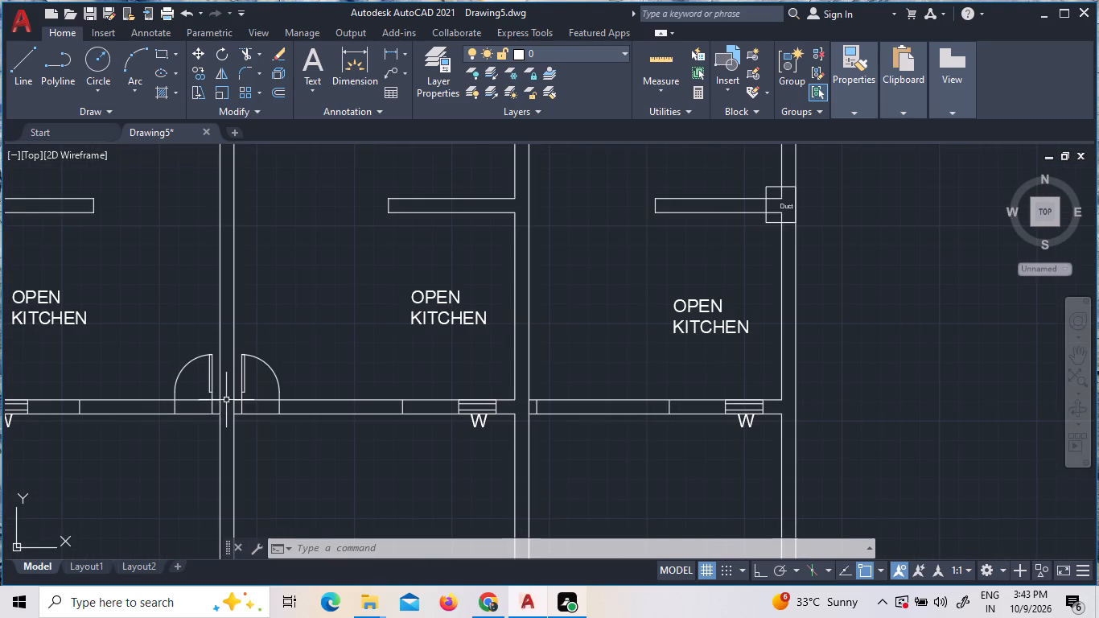
{"action": "left_click", "coordinate": [306, 406]}
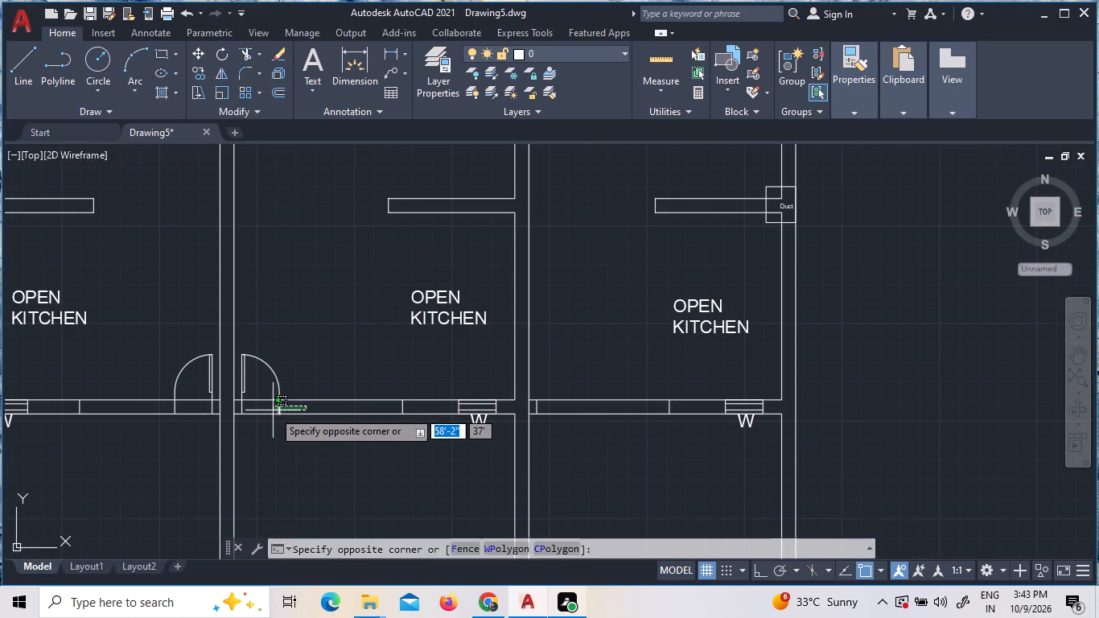
{"action": "left_click", "coordinate": [273, 410]}
{"action": "left_click", "coordinate": [321, 386]}
{"action": "left_click", "coordinate": [241, 366]}
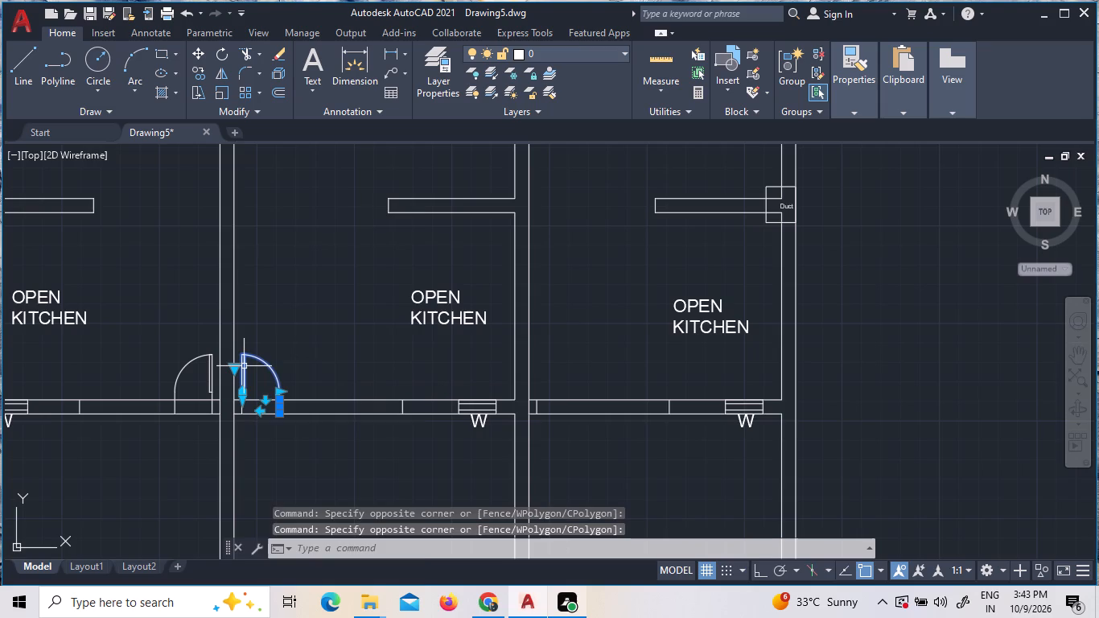
{"action": "right_click", "coordinate": [245, 366]}
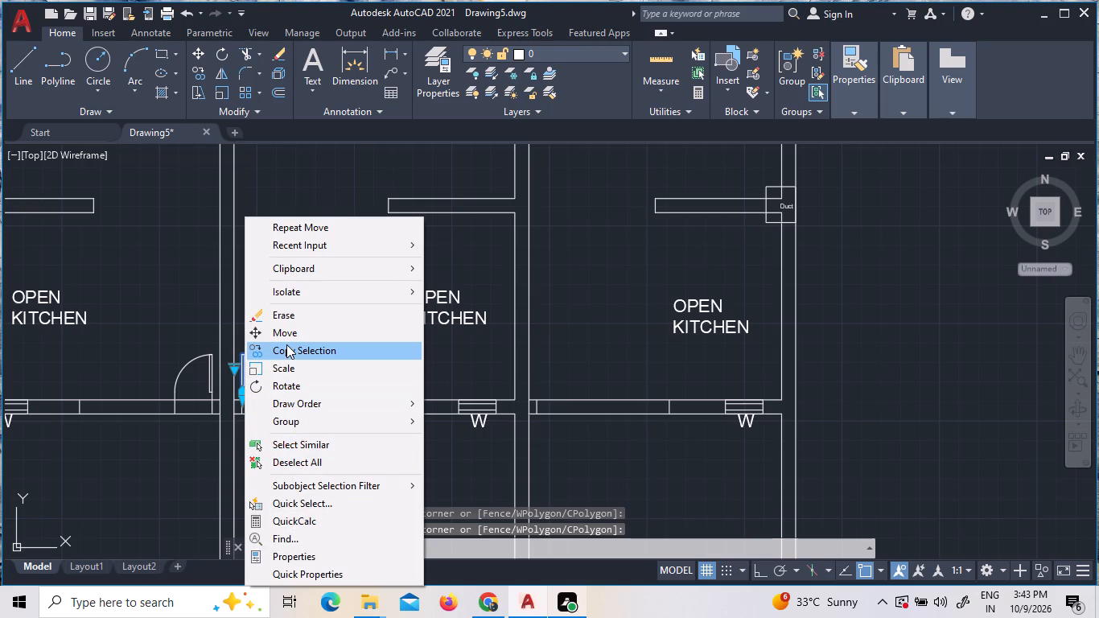
{"action": "double_click", "coordinate": [286, 344]}
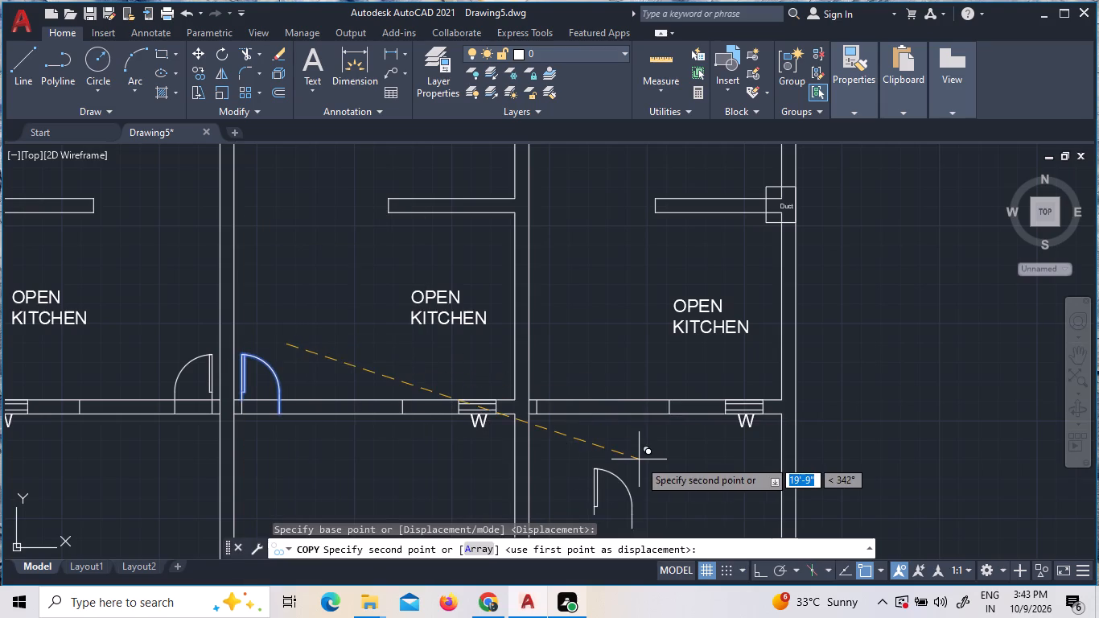
{"action": "scroll", "coordinate": [610, 341], "scroll_direction": "up", "scroll_amount": 3}
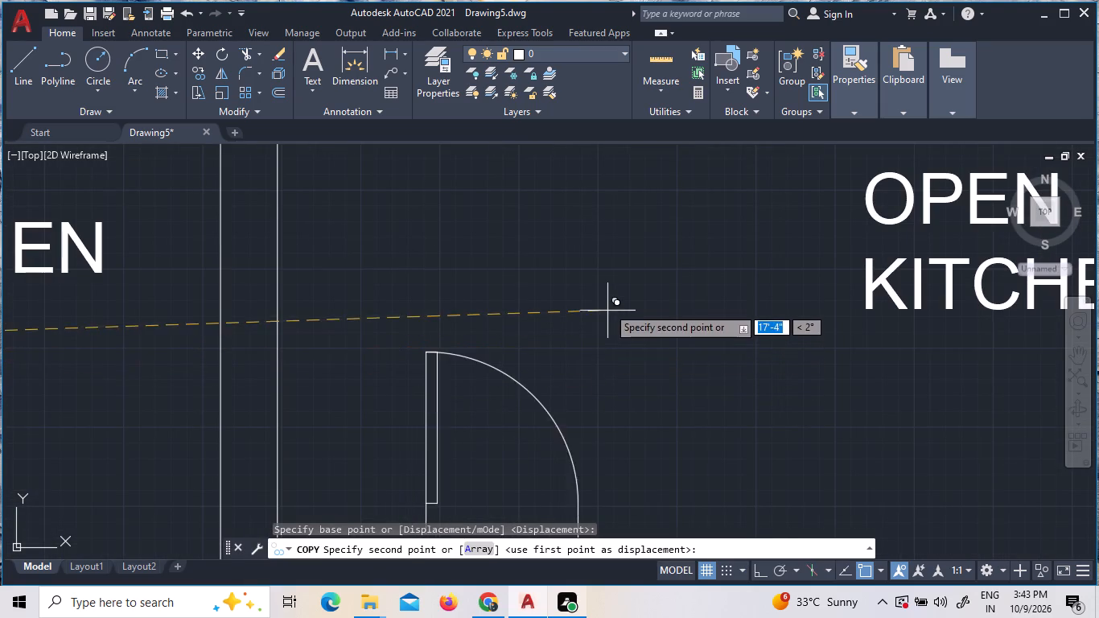
{"action": "scroll", "coordinate": [599, 299], "scroll_direction": "down", "scroll_amount": 3}
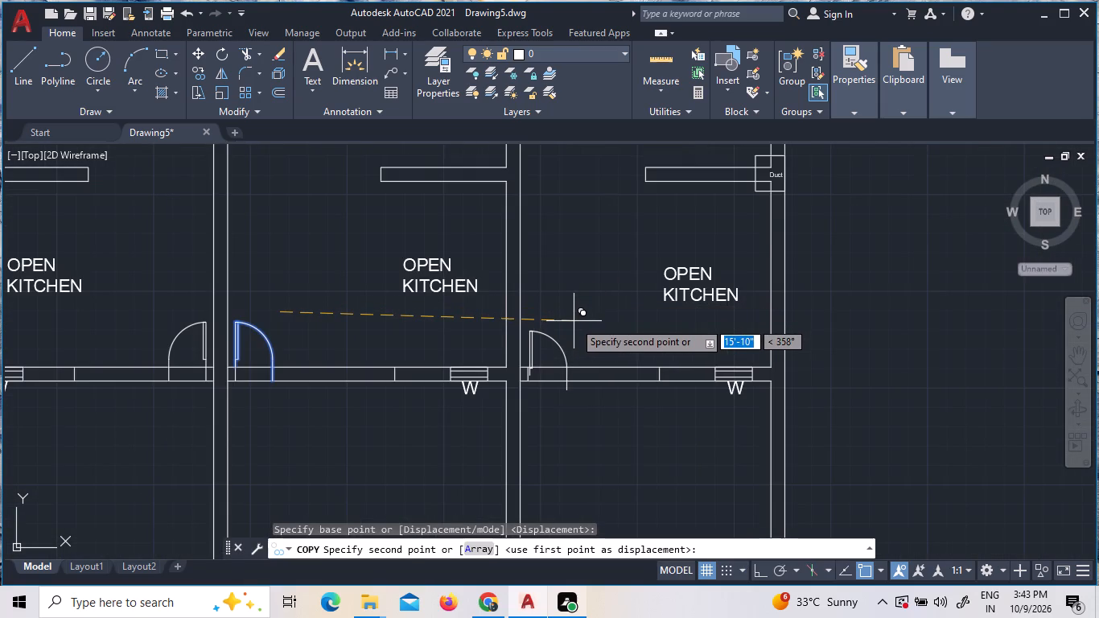
{"action": "scroll", "coordinate": [572, 321], "scroll_direction": "up", "scroll_amount": 1}
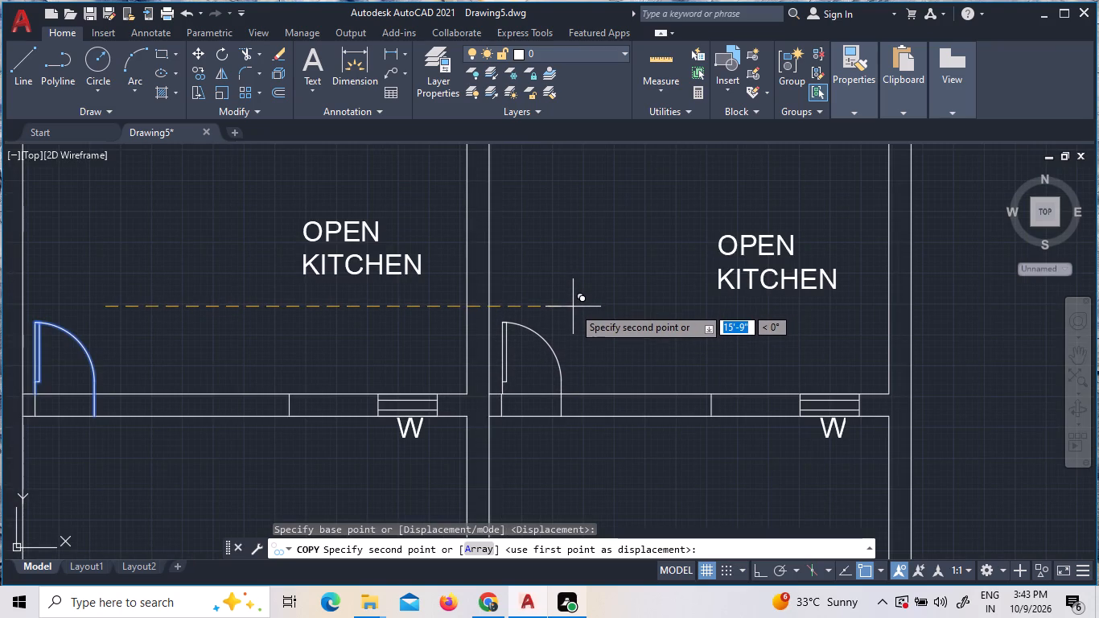
{"action": "left_click", "coordinate": [573, 307]}
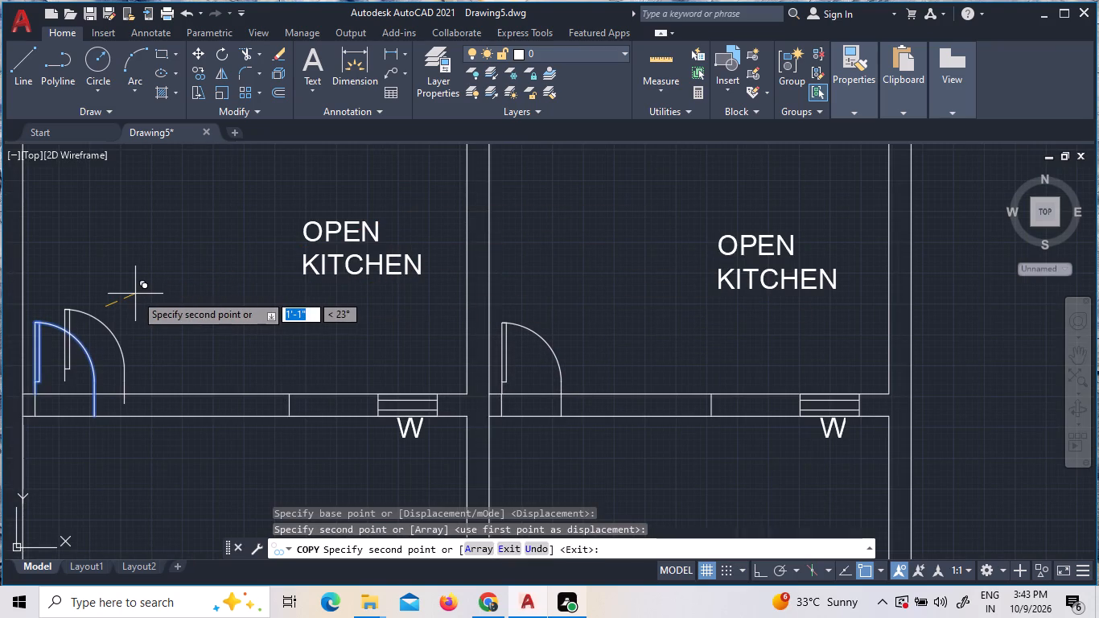
{"action": "key", "text": "Escape"}
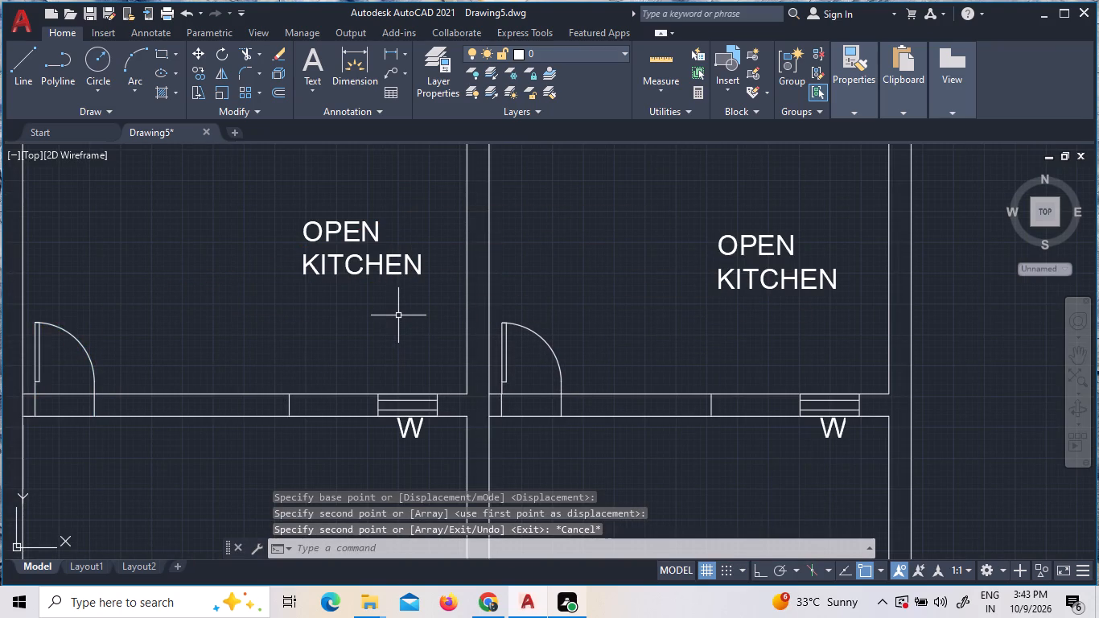
Erase the two leftover cross lines in the kitchen walls of the middle and right units, between door and window.
{"action": "left_click", "coordinate": [711, 407]}
{"action": "left_click", "coordinate": [289, 406]}
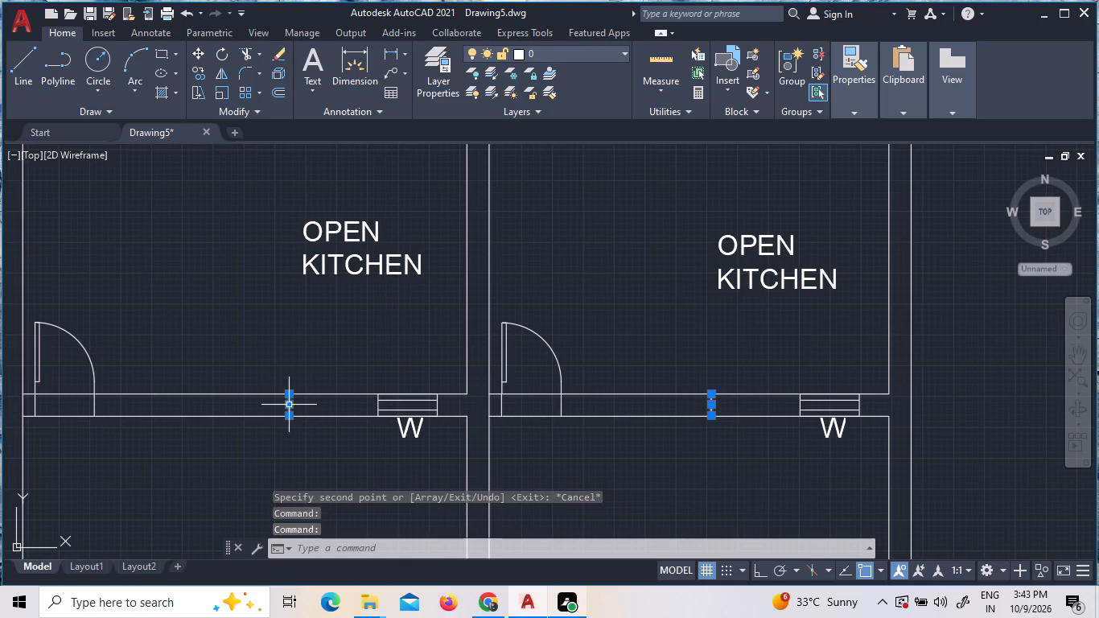
{"action": "key", "text": "Delete"}
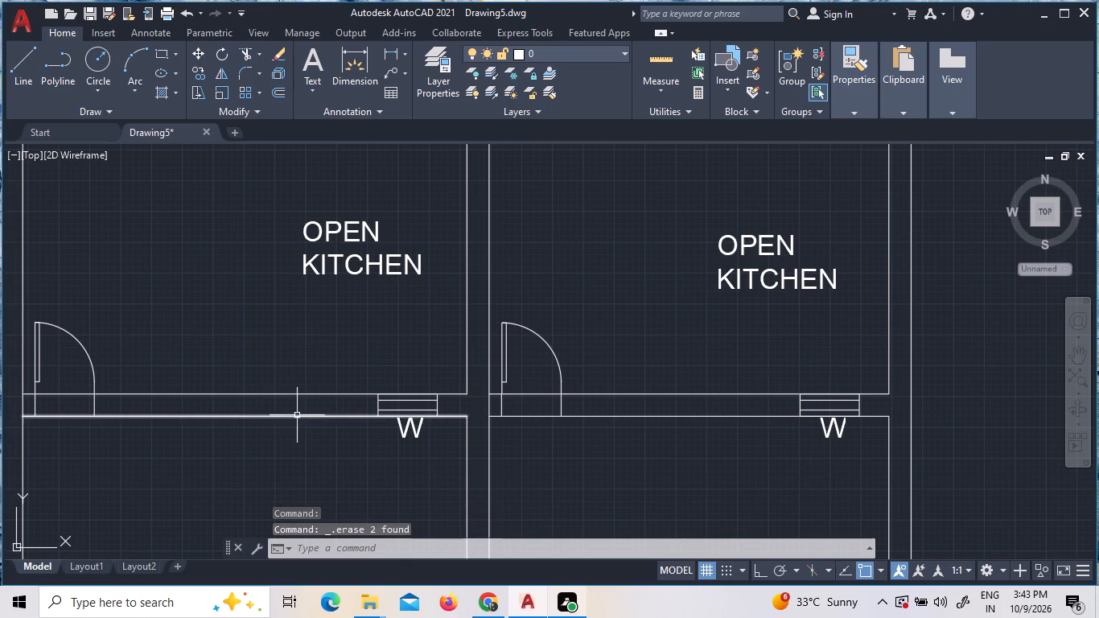
Inspect how the left and middle units' kitchen doors meet the wall lines and jambs on both sides of the partition.
{"action": "scroll", "coordinate": [426, 427], "scroll_direction": "down", "scroll_amount": 1}
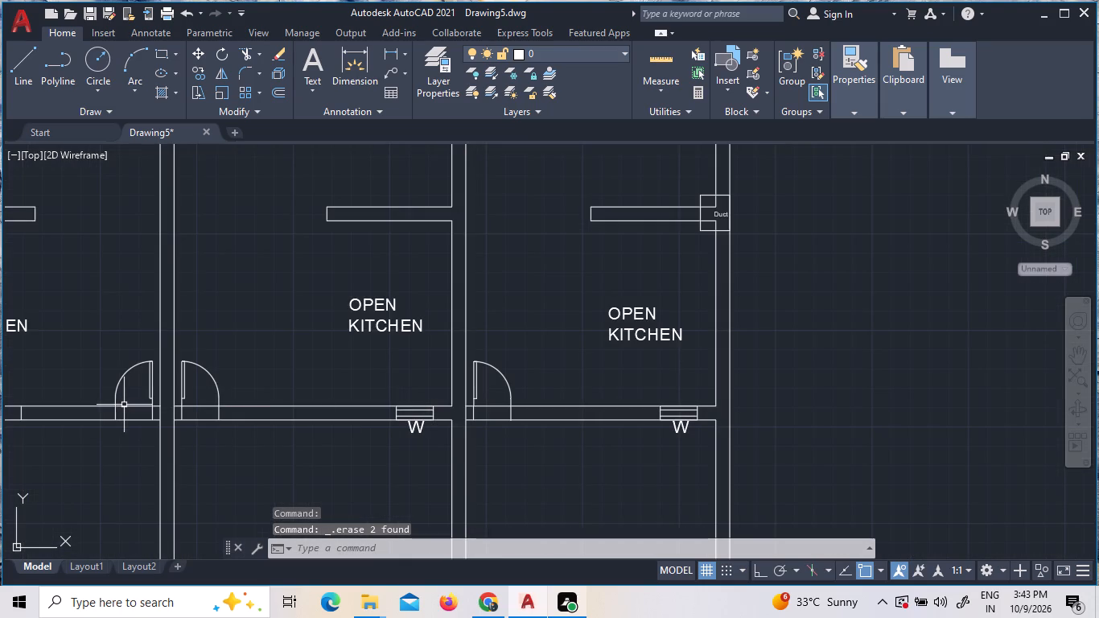
{"action": "scroll", "coordinate": [127, 407], "scroll_direction": "up", "scroll_amount": 3}
{"action": "scroll", "coordinate": [261, 400], "scroll_direction": "up", "scroll_amount": 3}
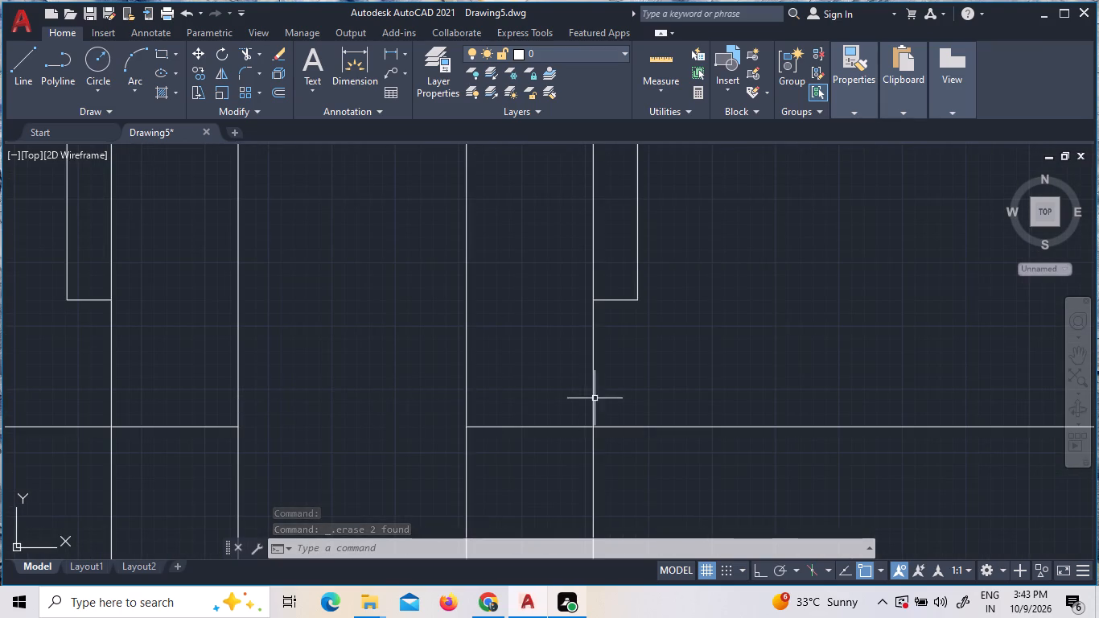
{"action": "scroll", "coordinate": [608, 410], "scroll_direction": "up", "scroll_amount": 4}
{"action": "scroll", "coordinate": [561, 428], "scroll_direction": "down", "scroll_amount": 6}
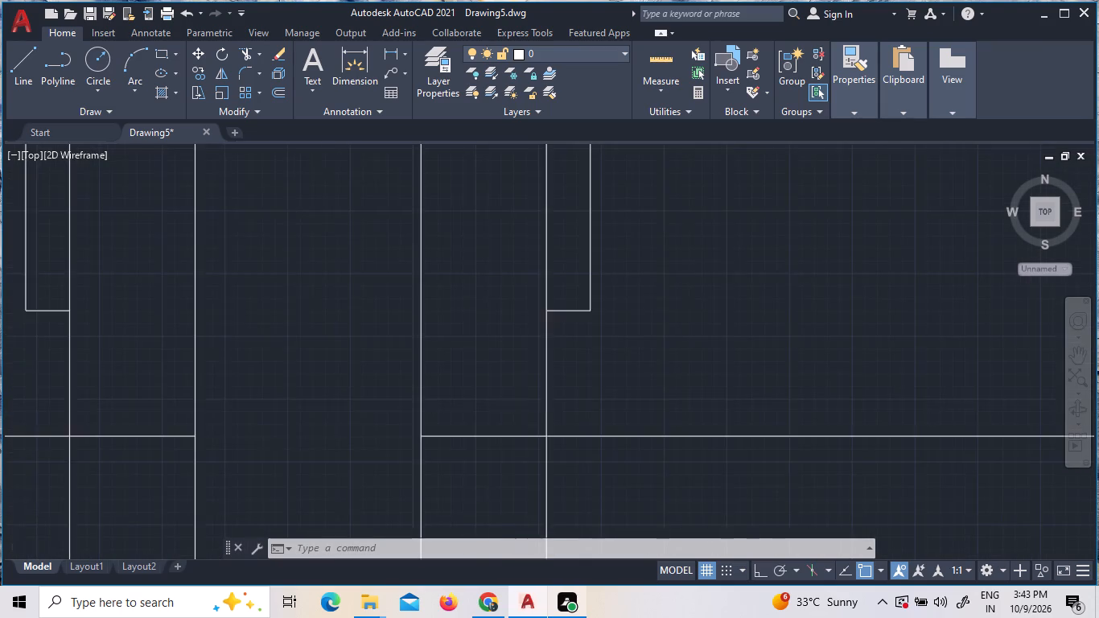
{"action": "scroll", "coordinate": [519, 405], "scroll_direction": "down", "scroll_amount": 2}
{"action": "scroll", "coordinate": [636, 410], "scroll_direction": "up", "scroll_amount": 9}
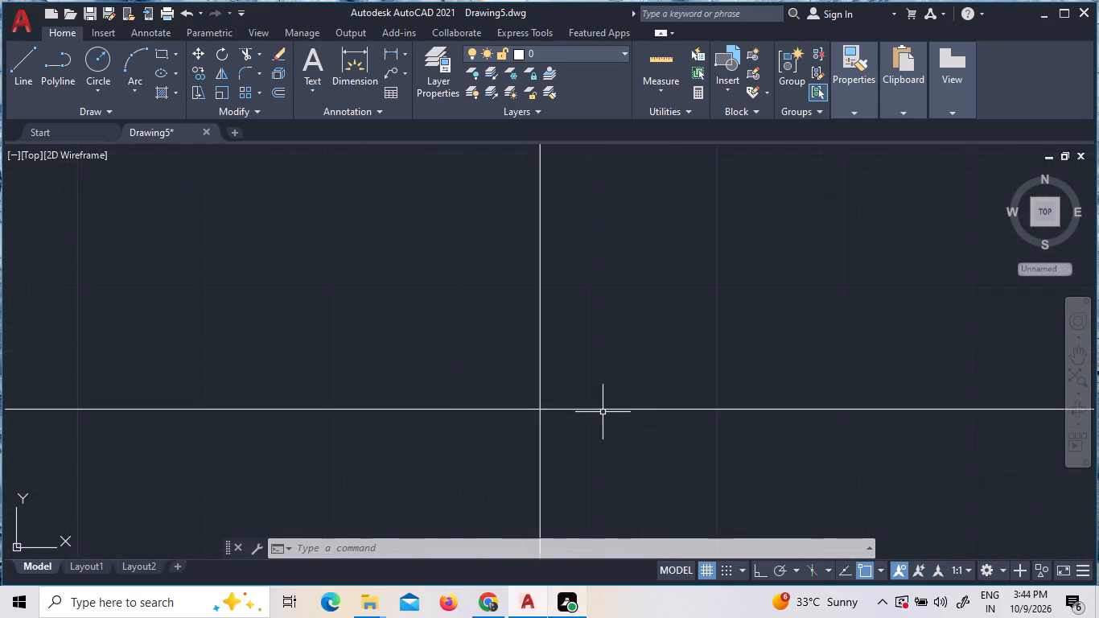
{"action": "scroll", "coordinate": [603, 412], "scroll_direction": "down", "scroll_amount": 11}
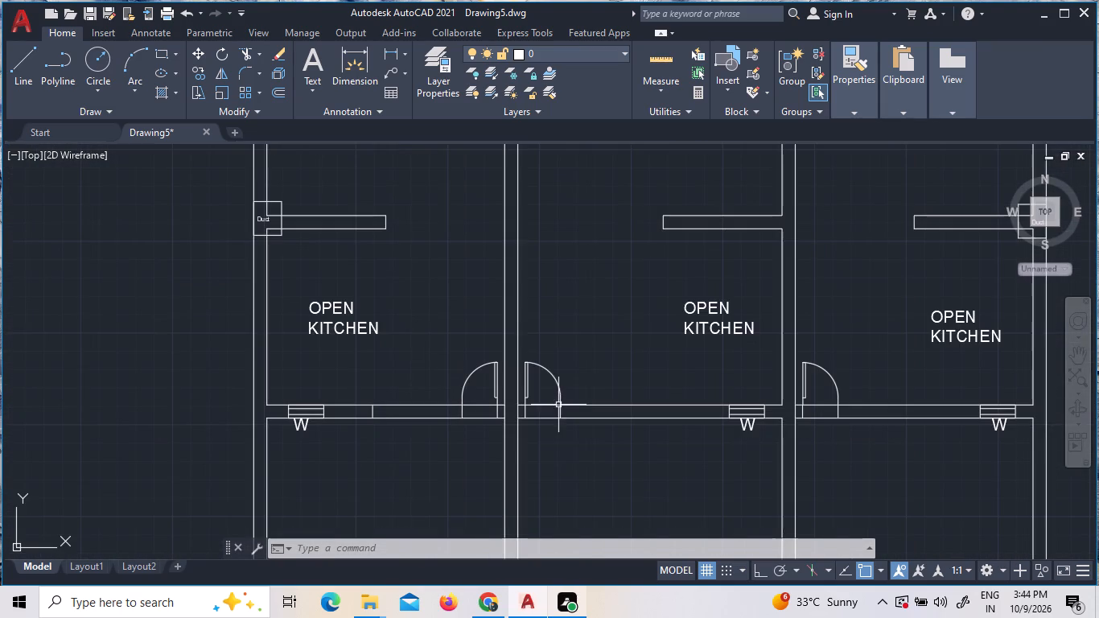
Move the right unit's kitchen door block so its hinge-side end meets the top of the jamb line.
{"action": "scroll", "coordinate": [866, 410], "scroll_direction": "up", "scroll_amount": 5}
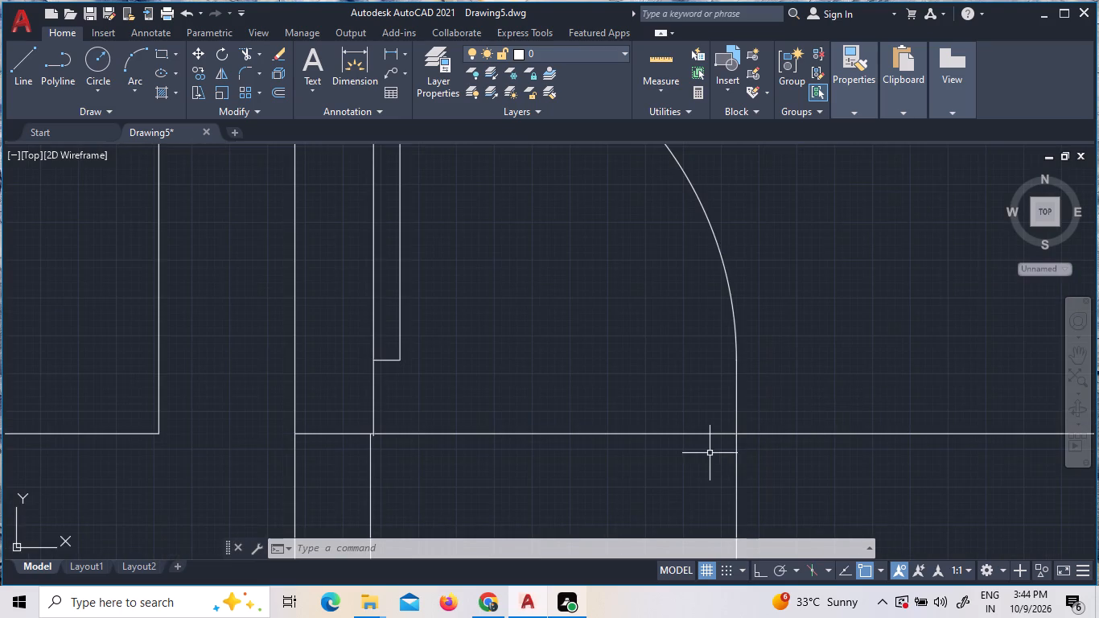
{"action": "scroll", "coordinate": [710, 453], "scroll_direction": "up", "scroll_amount": 4}
{"action": "scroll", "coordinate": [891, 355], "scroll_direction": "up", "scroll_amount": 4}
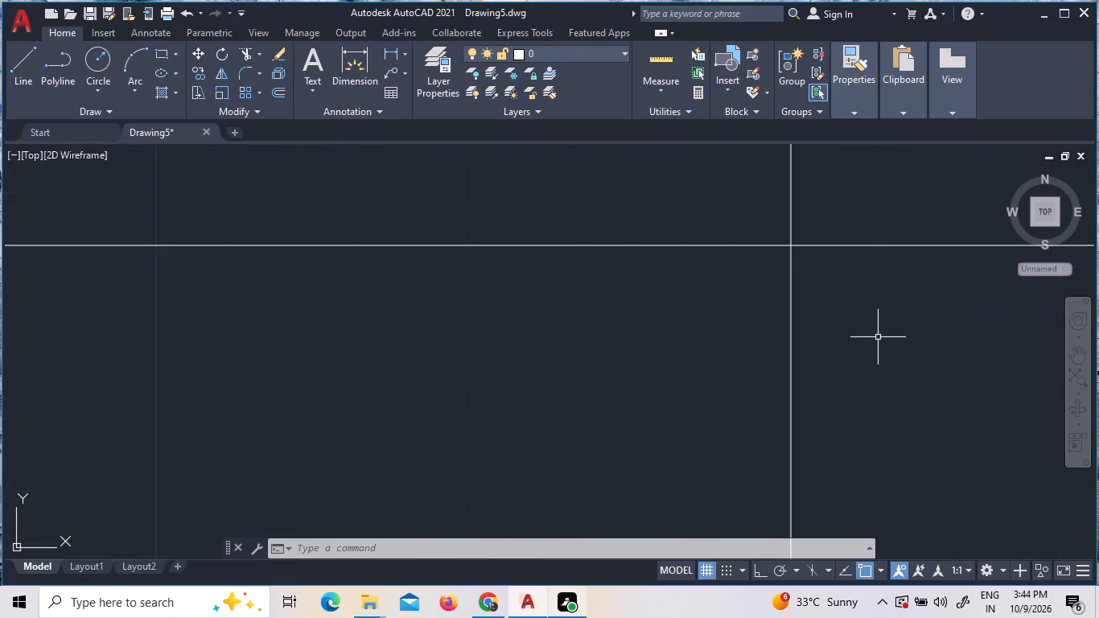
{"action": "scroll", "coordinate": [848, 312], "scroll_direction": "down", "scroll_amount": 5}
{"action": "scroll", "coordinate": [726, 392], "scroll_direction": "down", "scroll_amount": 4}
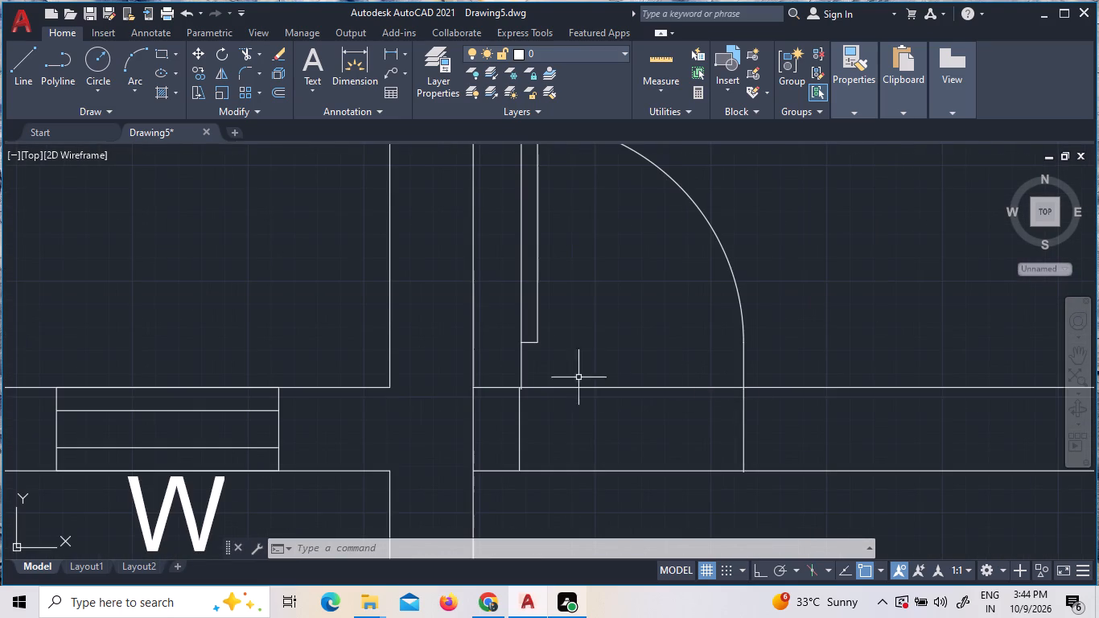
{"action": "scroll", "coordinate": [509, 391], "scroll_direction": "up", "scroll_amount": 5}
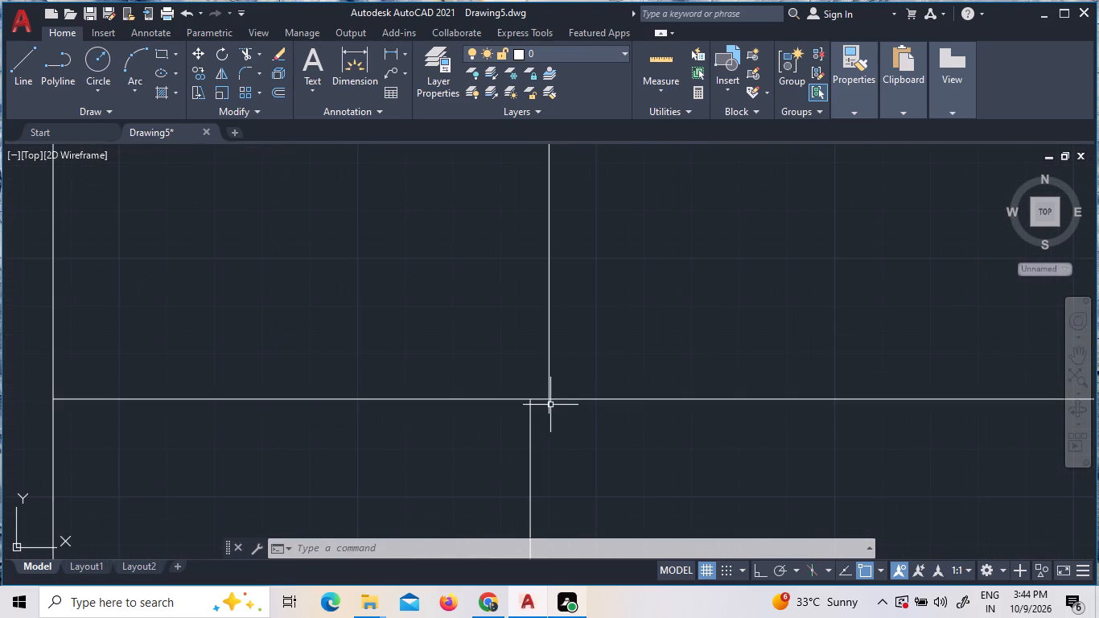
{"action": "left_click", "coordinate": [549, 405]}
{"action": "right_click", "coordinate": [549, 405]}
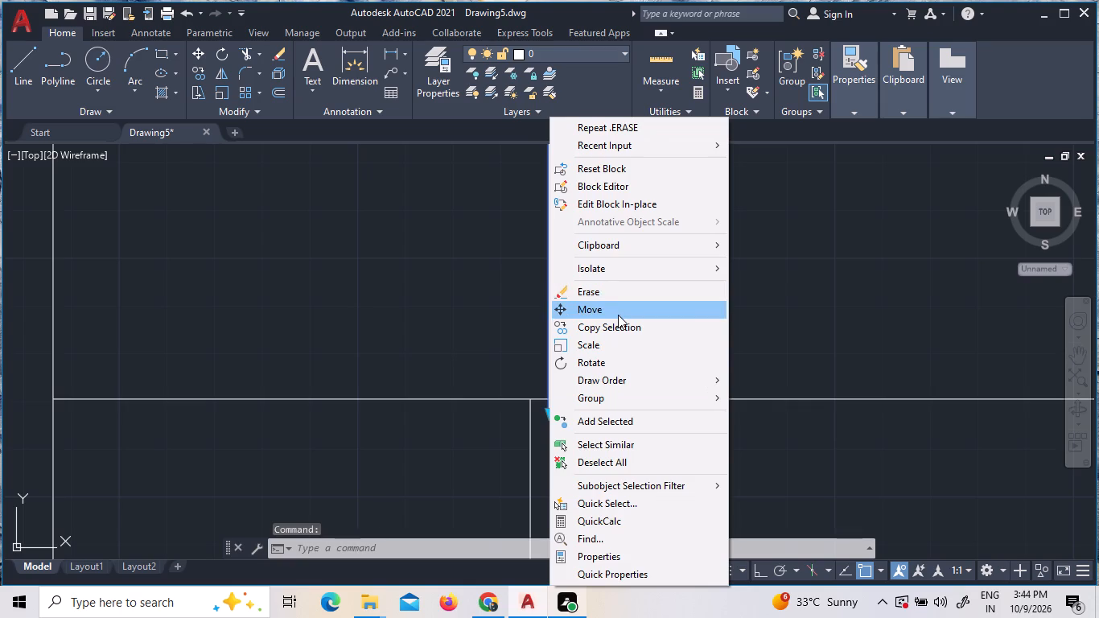
{"action": "left_click", "coordinate": [618, 315]}
{"action": "left_click", "coordinate": [552, 413]}
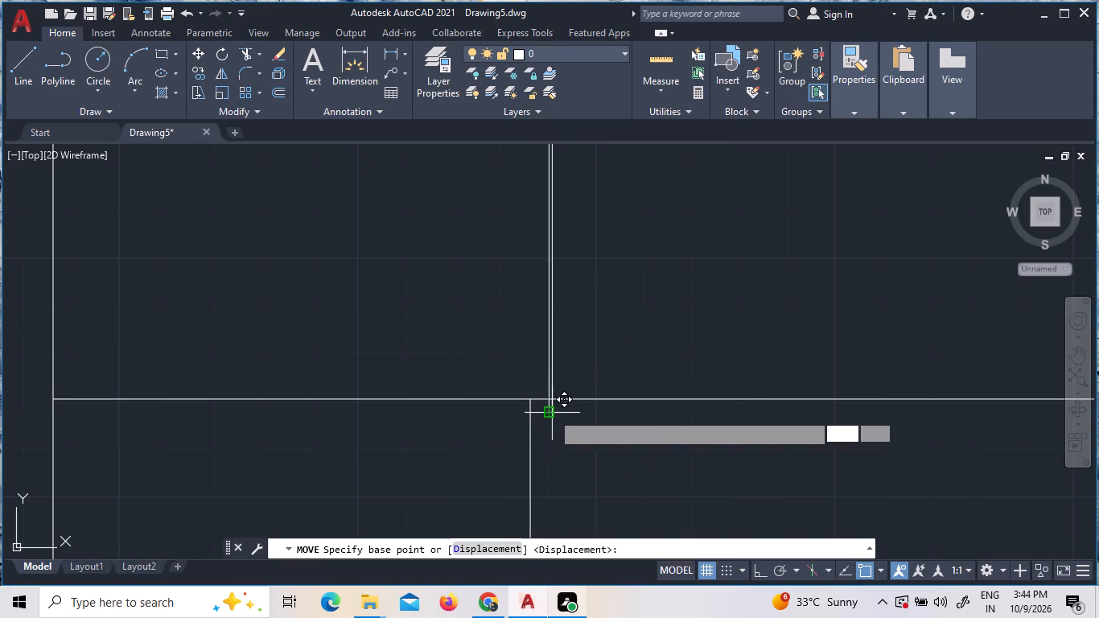
{"action": "left_click", "coordinate": [532, 394]}
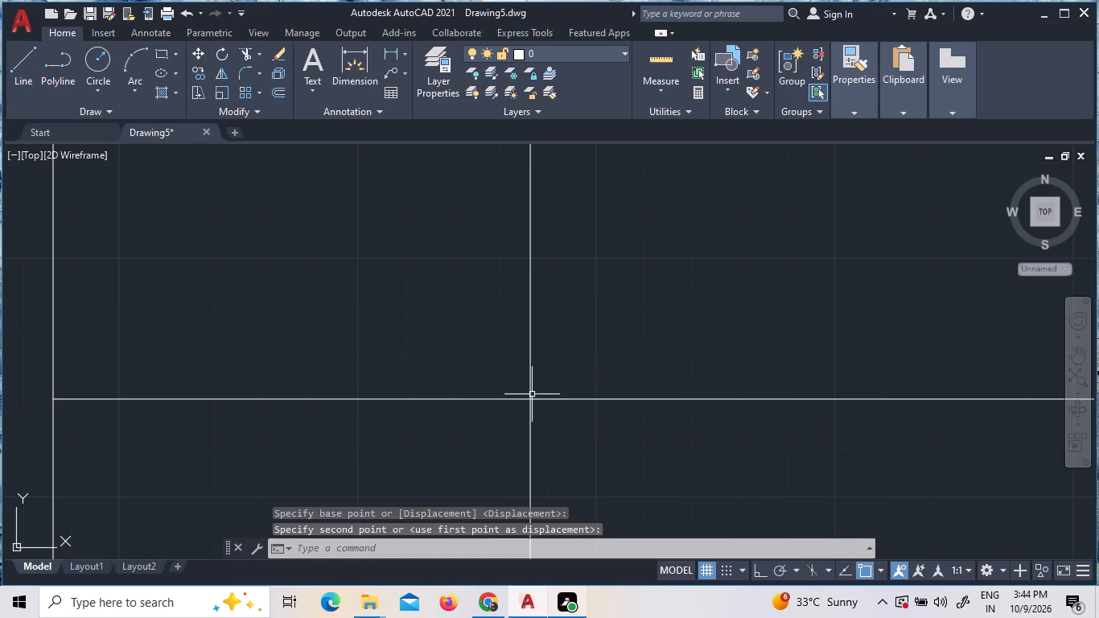
Inspect the kitchen doors' alignment with their jamb lines, closely checking those beside the left-middle partition.
{"action": "scroll", "coordinate": [681, 313], "scroll_direction": "down", "scroll_amount": 4}
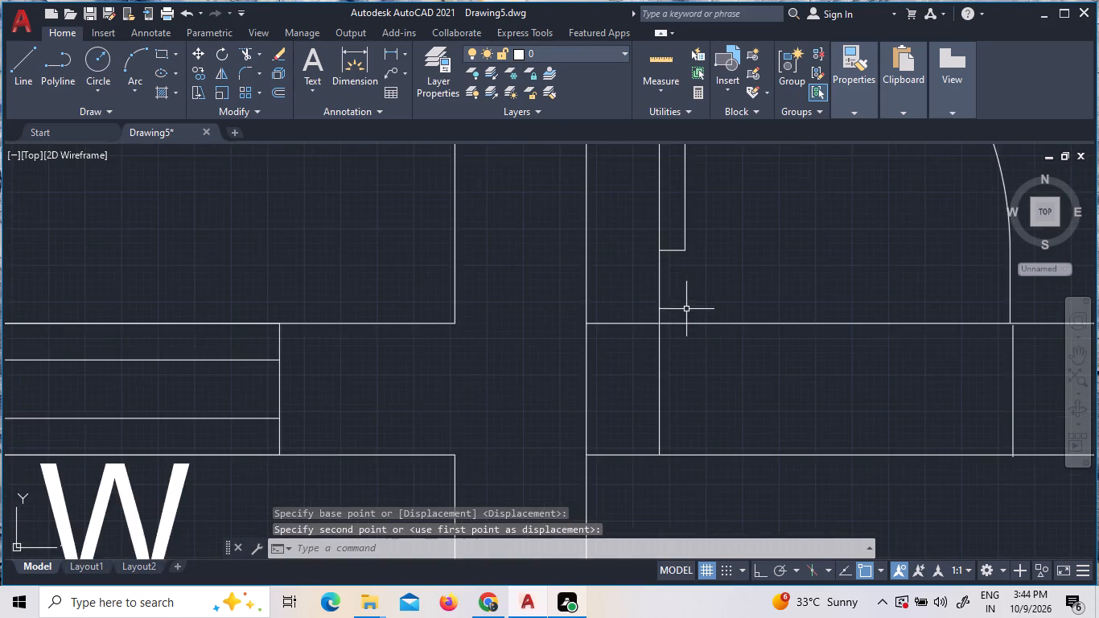
{"action": "scroll", "coordinate": [689, 331], "scroll_direction": "down", "scroll_amount": 3}
{"action": "scroll", "coordinate": [545, 383], "scroll_direction": "down", "scroll_amount": 1}
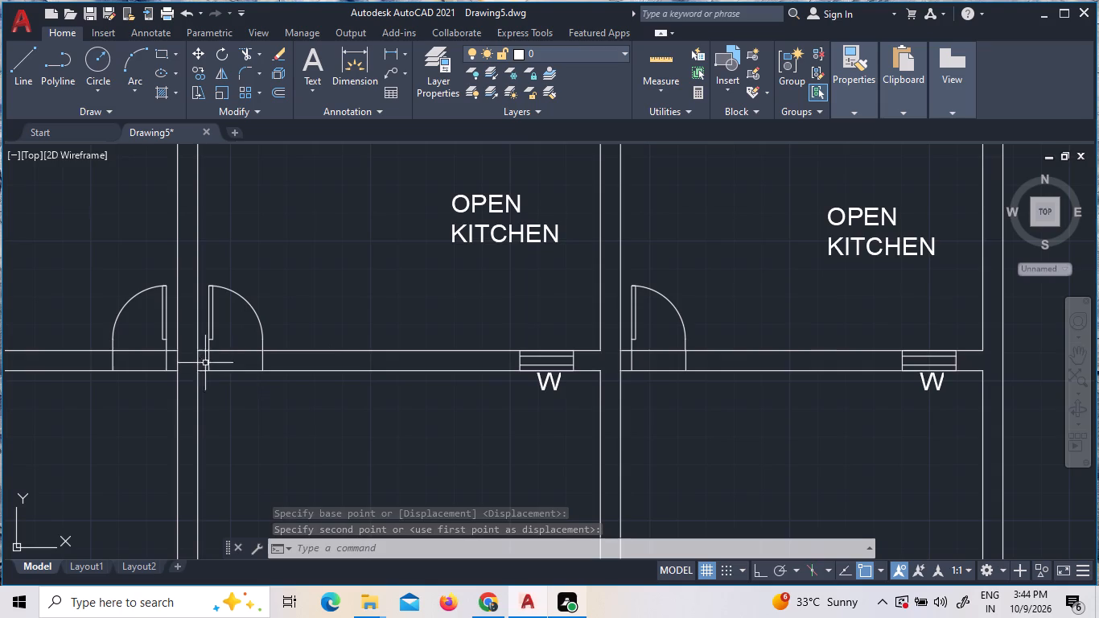
{"action": "scroll", "coordinate": [212, 352], "scroll_direction": "up", "scroll_amount": 6}
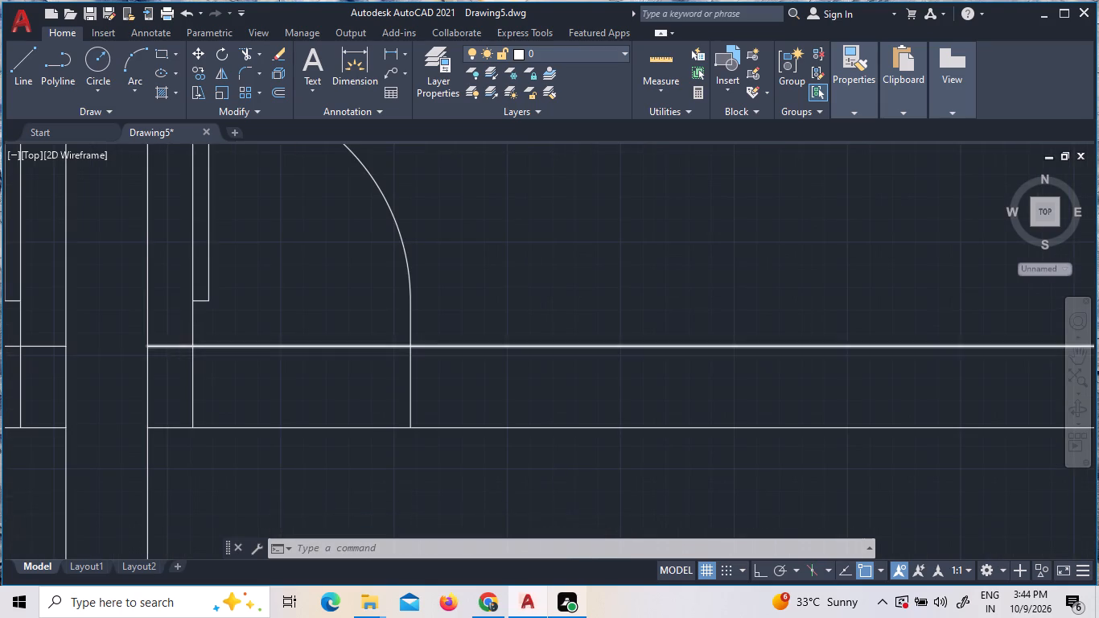
{"action": "scroll", "coordinate": [171, 344], "scroll_direction": "up", "scroll_amount": 2}
{"action": "scroll", "coordinate": [246, 348], "scroll_direction": "up", "scroll_amount": 8}
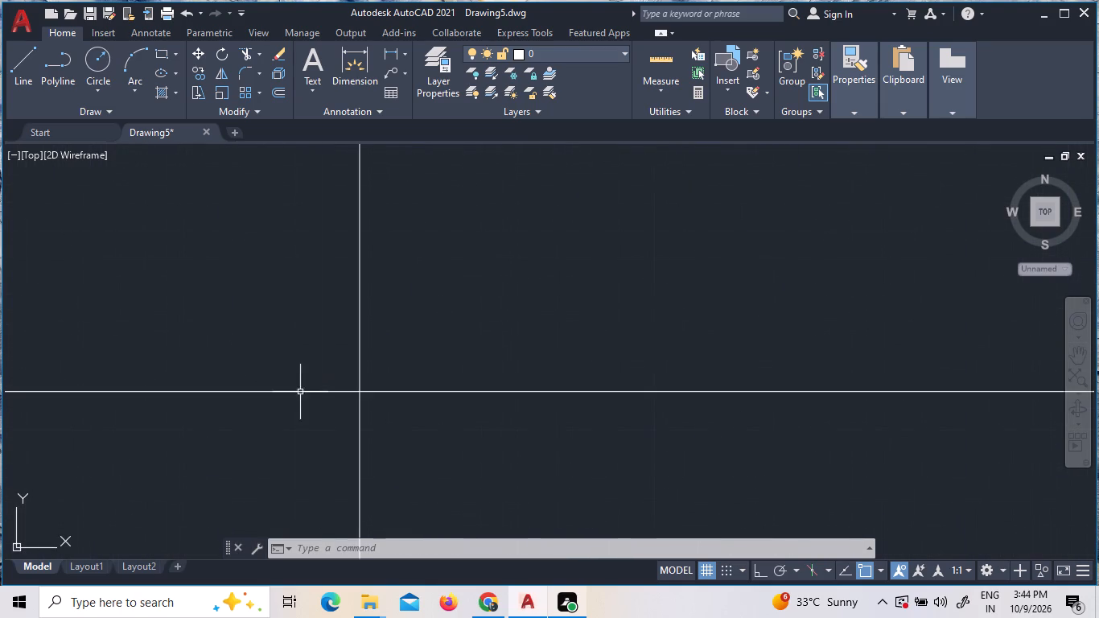
{"action": "scroll", "coordinate": [315, 388], "scroll_direction": "up", "scroll_amount": 4}
{"action": "scroll", "coordinate": [315, 388], "scroll_direction": "down", "scroll_amount": 9}
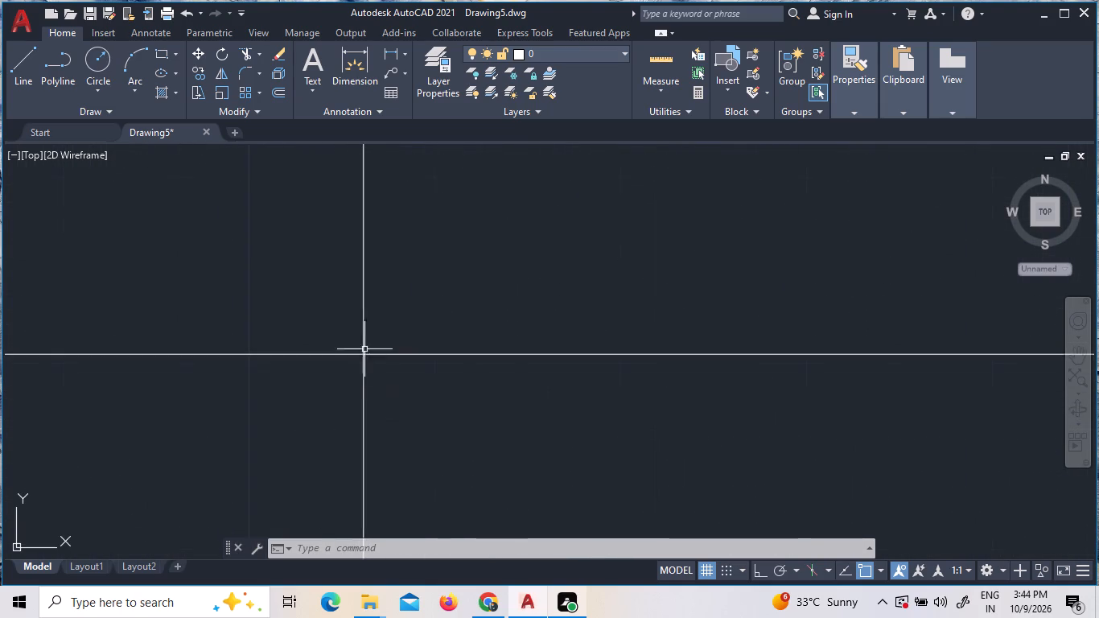
{"action": "scroll", "coordinate": [365, 350], "scroll_direction": "down", "scroll_amount": 6}
{"action": "scroll", "coordinate": [431, 355], "scroll_direction": "down", "scroll_amount": 4}
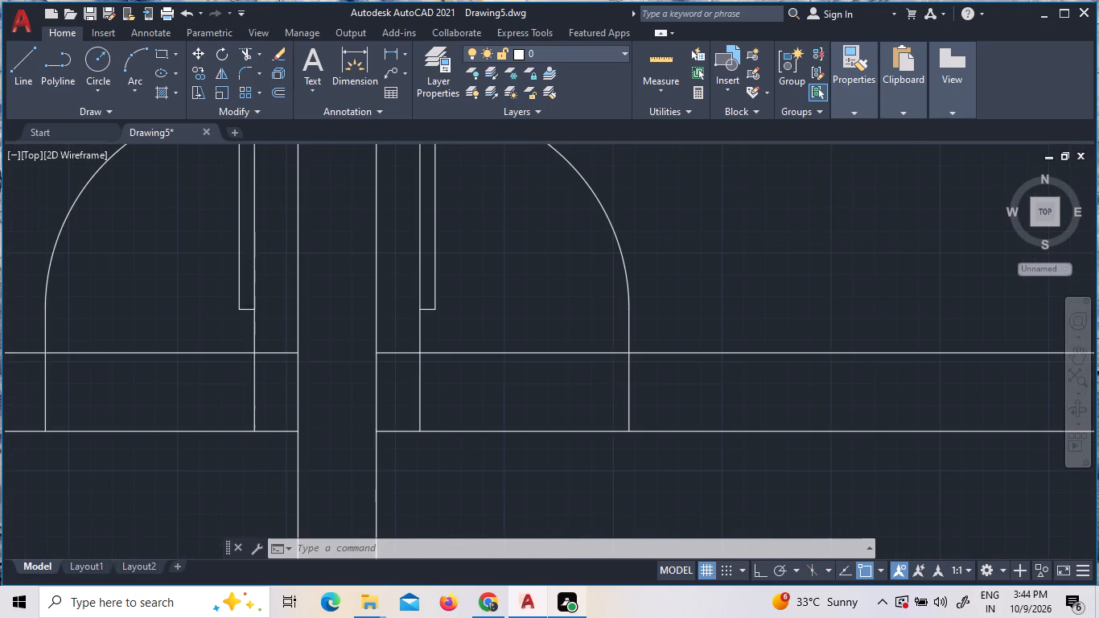
{"action": "scroll", "coordinate": [432, 346], "scroll_direction": "down", "scroll_amount": 2}
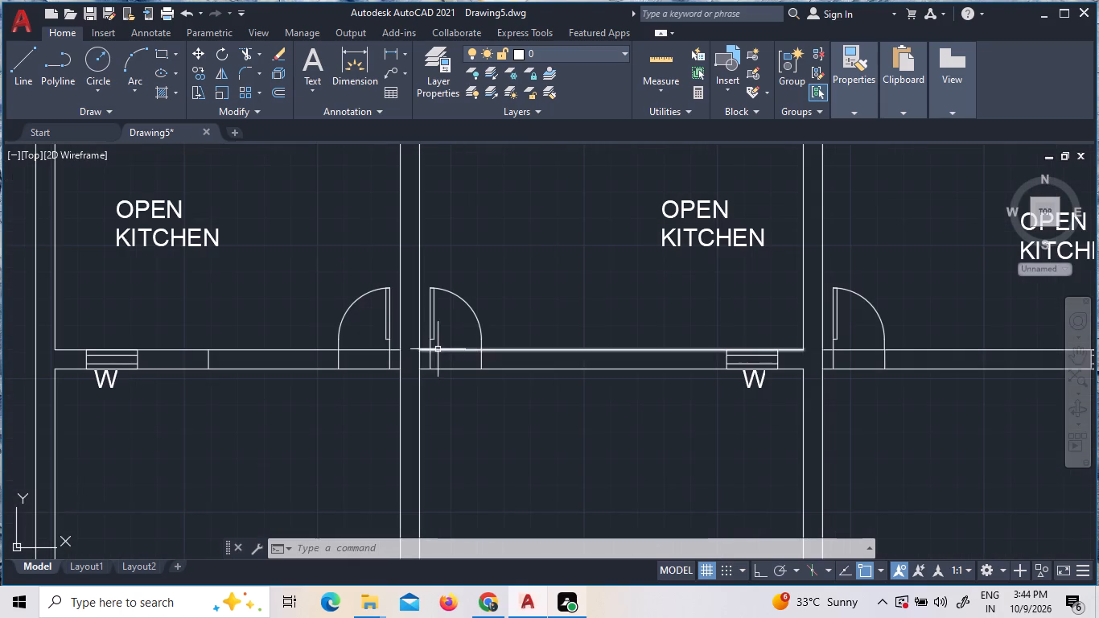
Trim the kitchen wall lines across the left and middle units' door openings, and the partition faces where they cross the wall.
{"action": "type", "text": "TR"}
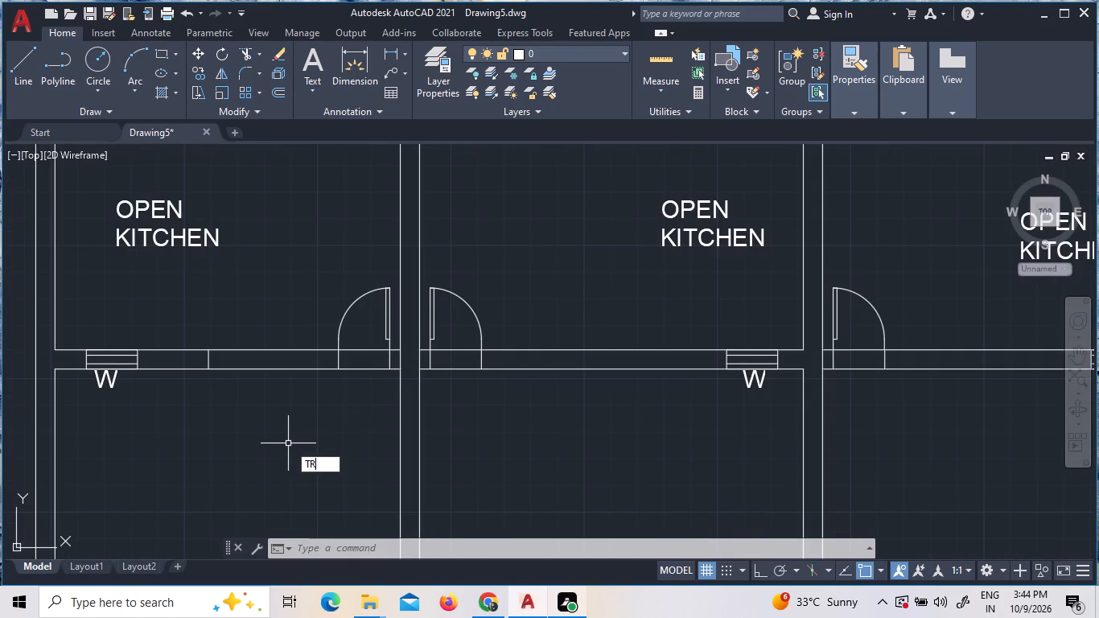
{"action": "key", "text": "space"}
{"action": "key", "text": "space"}
{"action": "left_click_drag", "start_coordinate": [289, 440], "coordinate": [300, 438]}
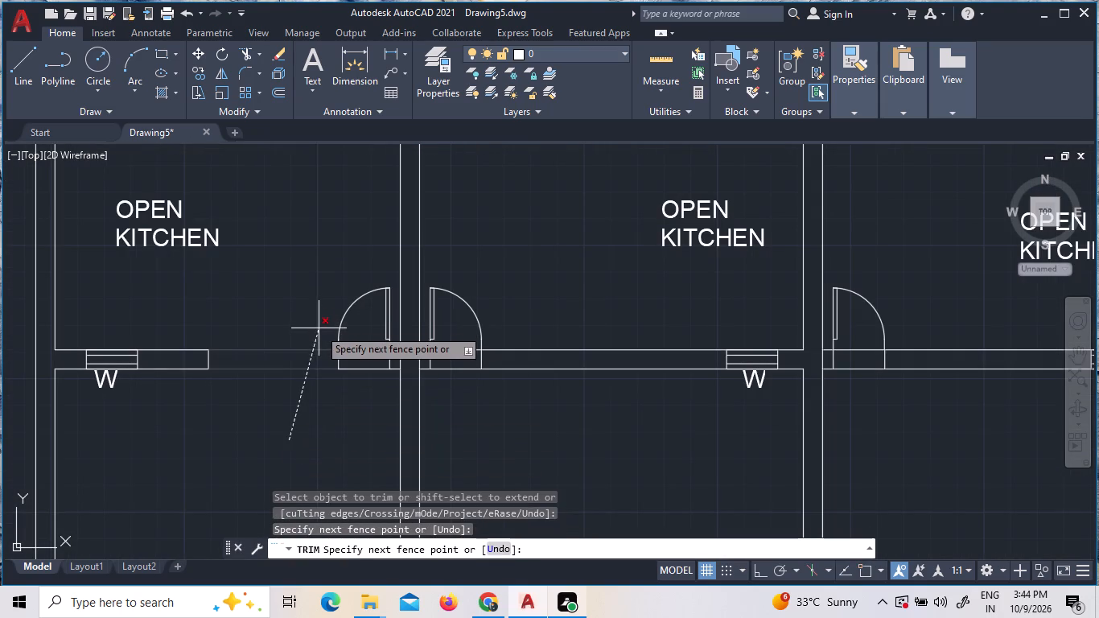
{"action": "left_click", "coordinate": [294, 418]}
{"action": "left_click", "coordinate": [383, 394]}
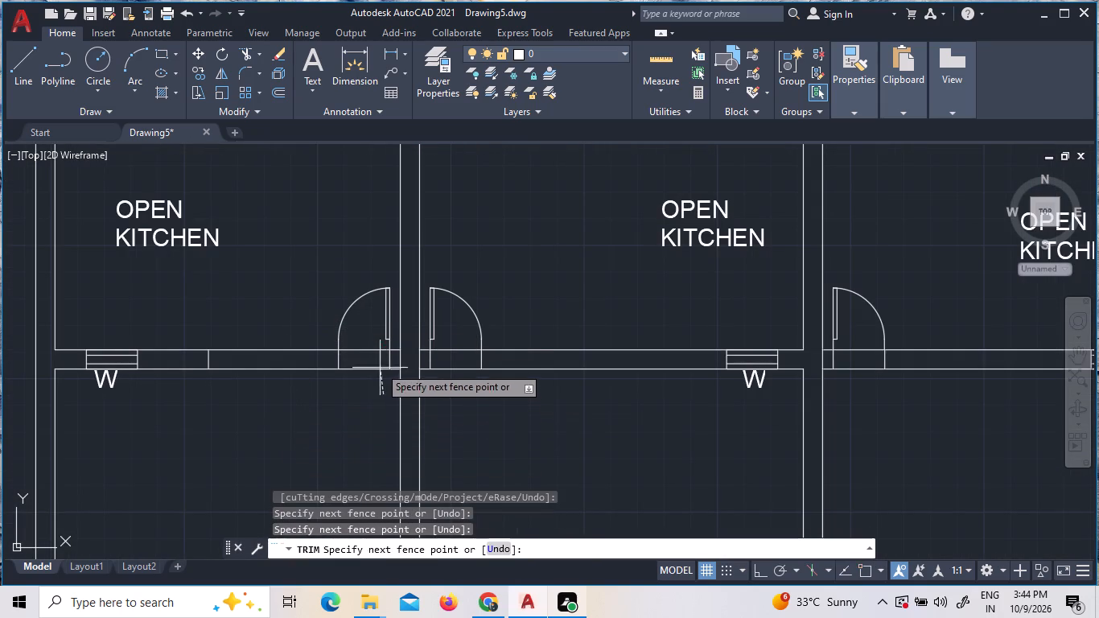
{"action": "left_click", "coordinate": [372, 340]}
{"action": "left_click", "coordinate": [399, 359]}
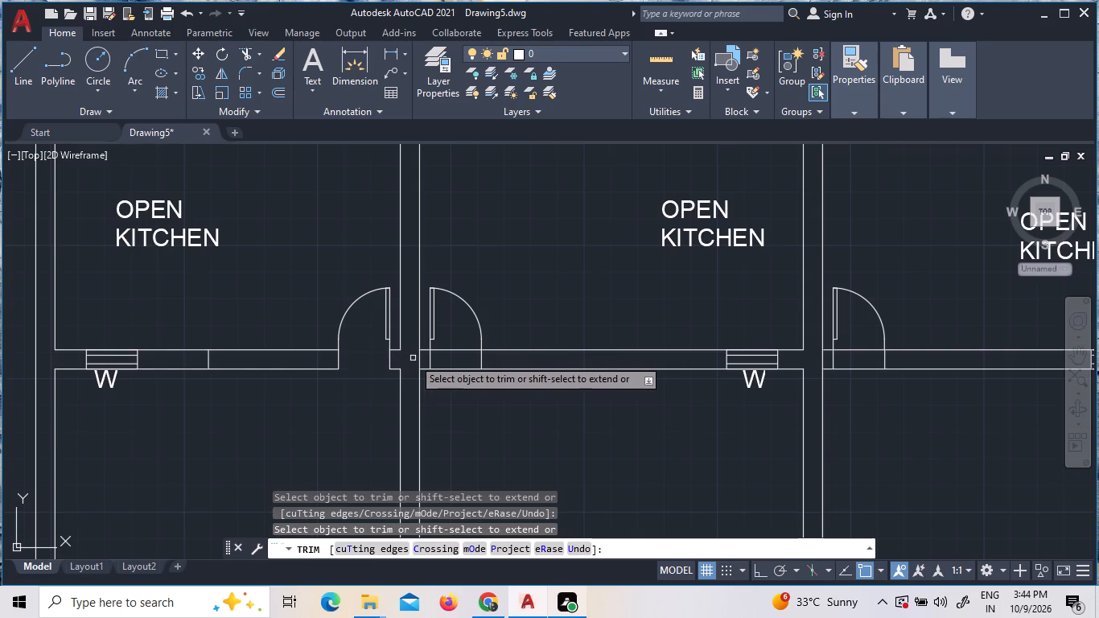
{"action": "left_click", "coordinate": [420, 362]}
{"action": "left_click", "coordinate": [451, 352]}
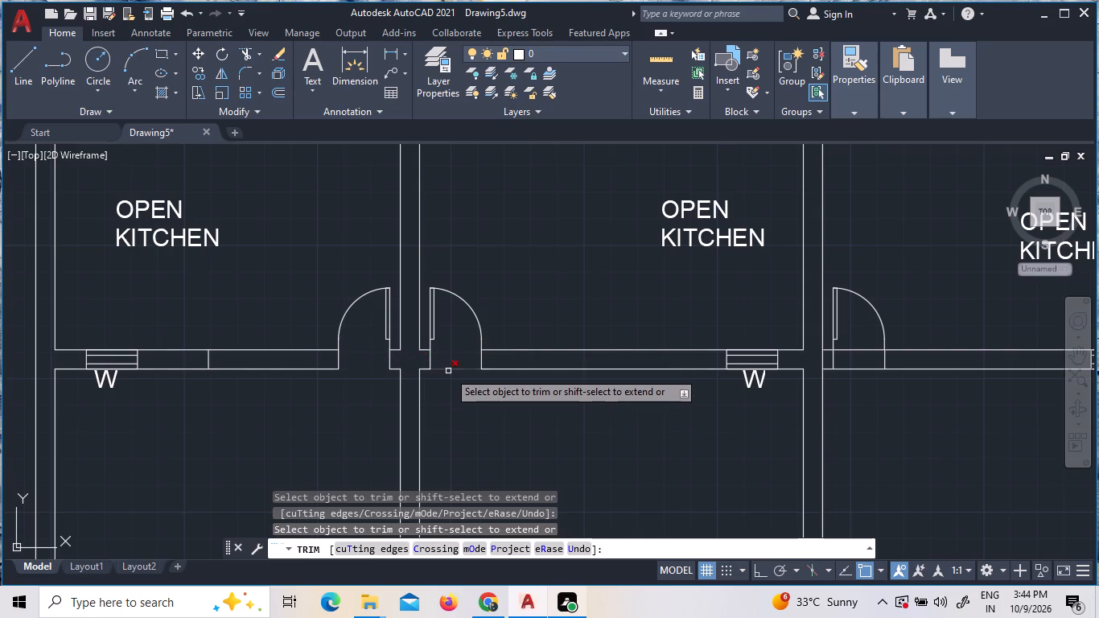
{"action": "left_click", "coordinate": [448, 371]}
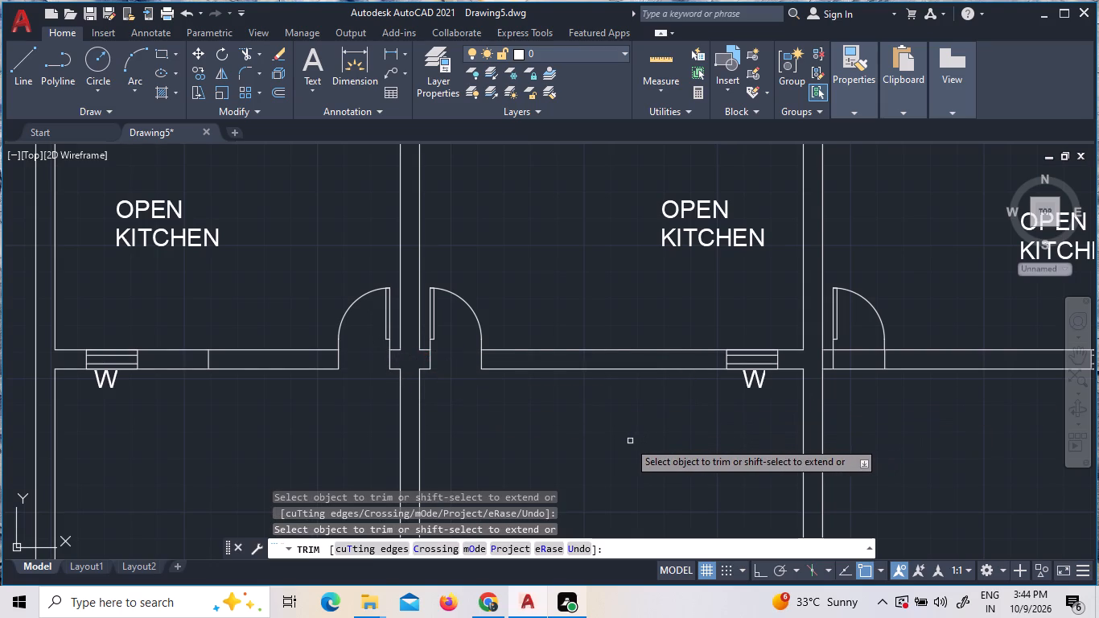
Remove the leftover cross line in the left unit's kitchen wall, between window and door, with Trim.
{"action": "left_click", "coordinate": [208, 359]}
Trim the wall lines across the right unit's kitchen door opening and the adjacent partition face within the wall thickness.
{"action": "scroll", "coordinate": [246, 439], "scroll_direction": "down", "scroll_amount": 2}
{"action": "scroll", "coordinate": [527, 426], "scroll_direction": "up", "scroll_amount": 1}
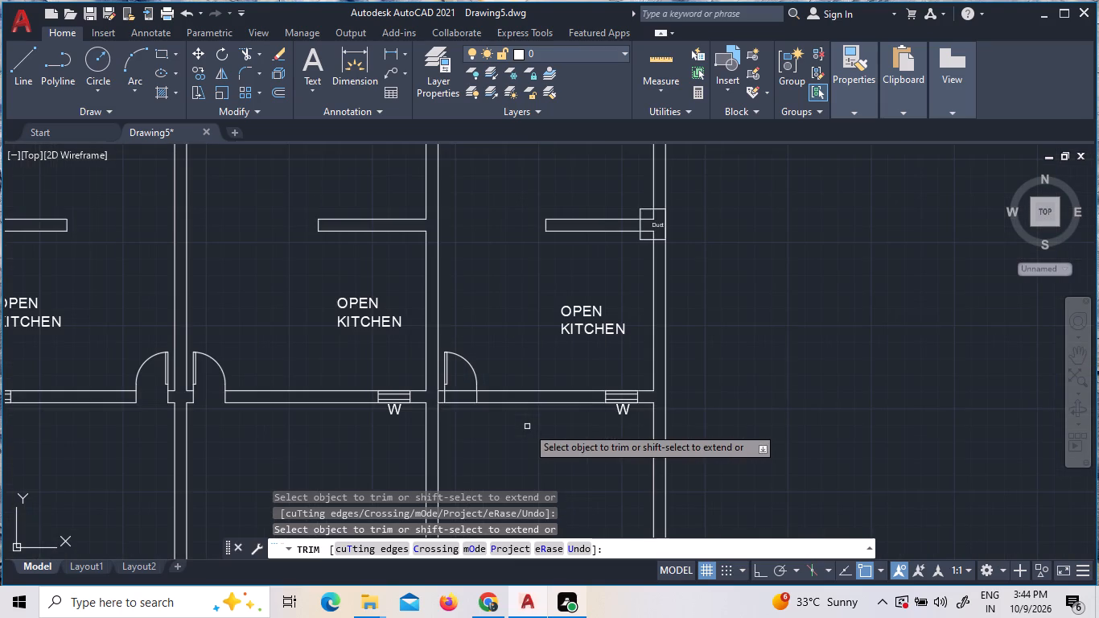
{"action": "left_click", "coordinate": [452, 409]}
{"action": "left_click", "coordinate": [461, 381]}
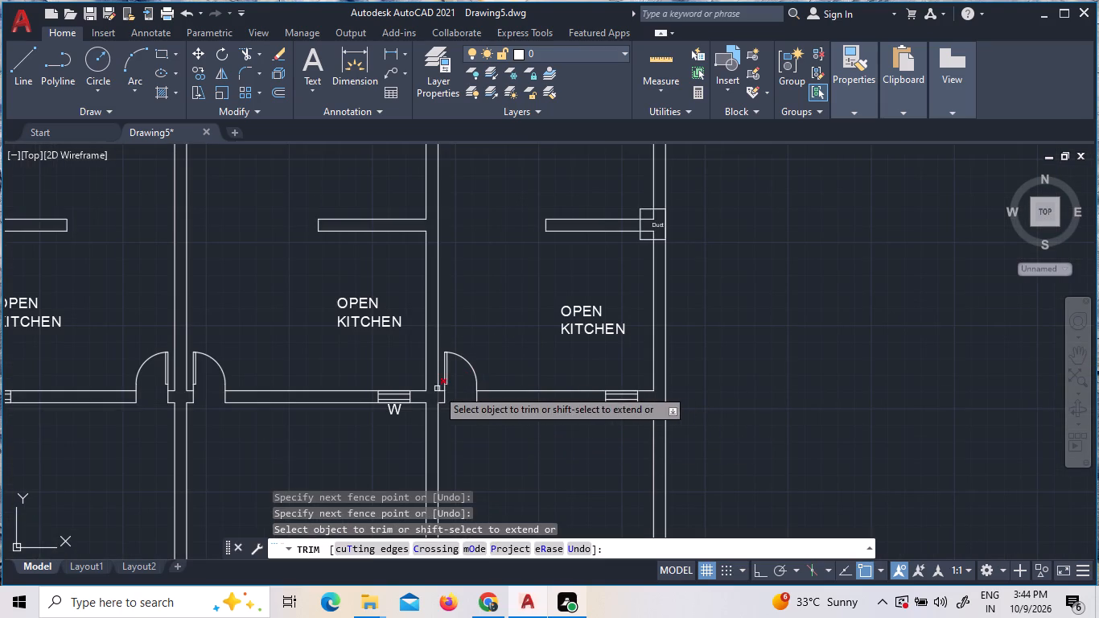
{"action": "left_click", "coordinate": [436, 393]}
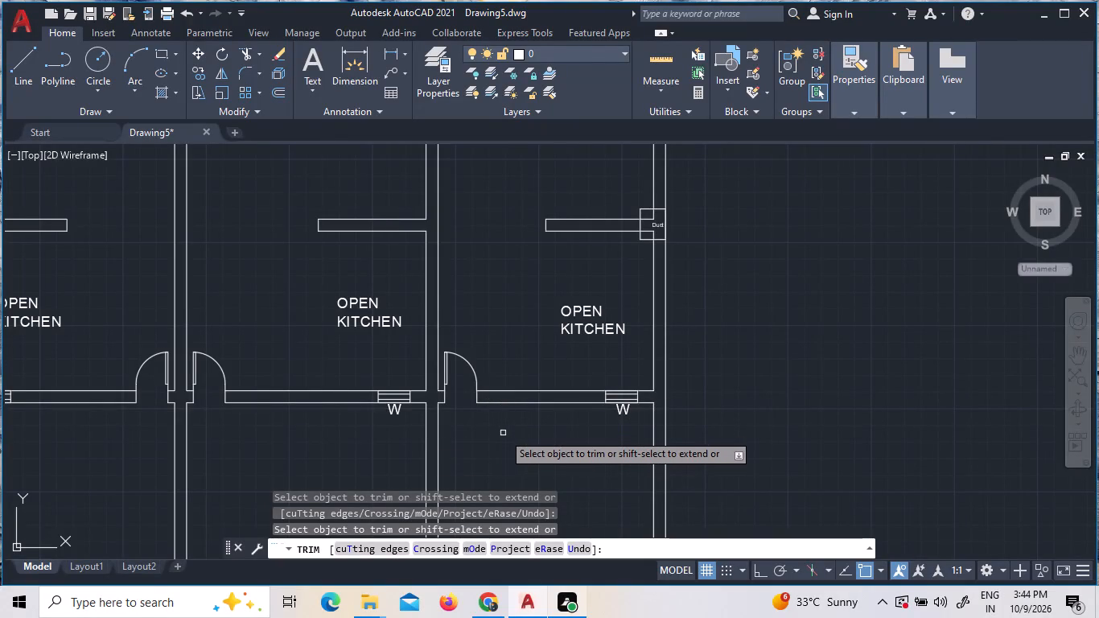
{"action": "key", "text": "Escape"}
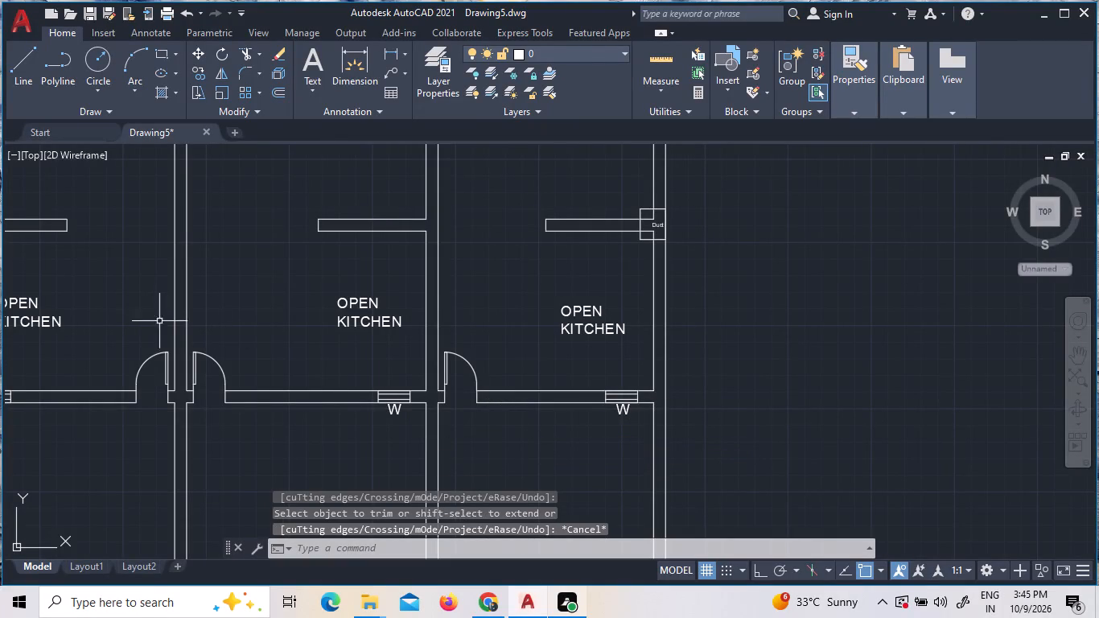
Copy the left bedroom door's D label to the three kitchen door openings, with object snap off for placement.
{"action": "scroll", "coordinate": [172, 328], "scroll_direction": "down", "scroll_amount": 2}
{"action": "middle_click_drag", "start_coordinate": [171, 312], "coordinate": [194, 351]}
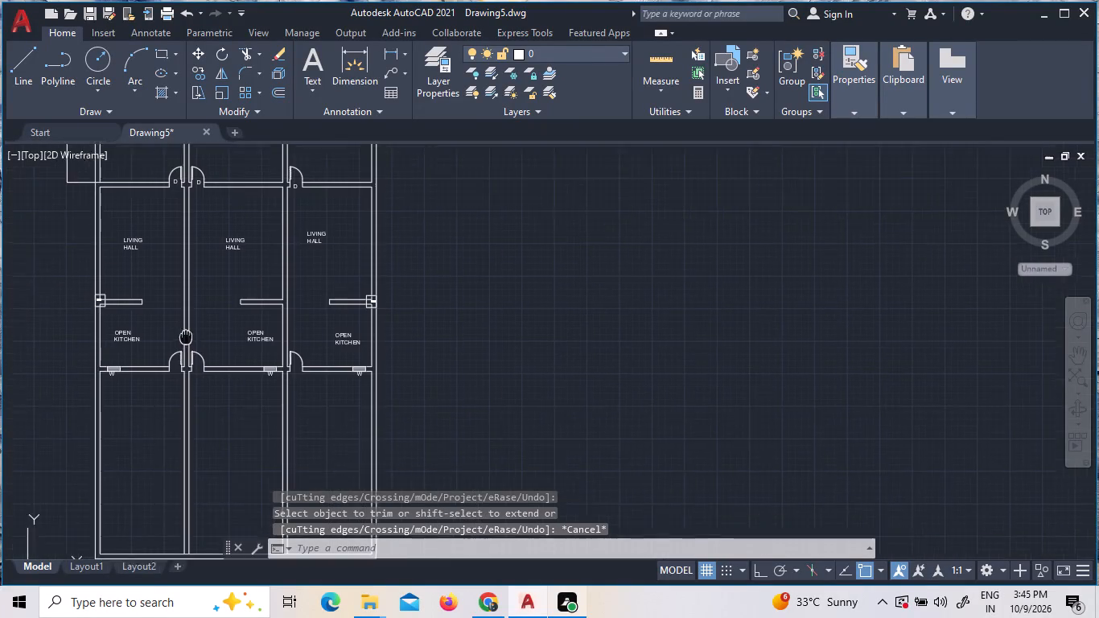
{"action": "middle_click_drag", "start_coordinate": [194, 351], "coordinate": [207, 376]}
{"action": "scroll", "coordinate": [198, 222], "scroll_direction": "up", "scroll_amount": 4}
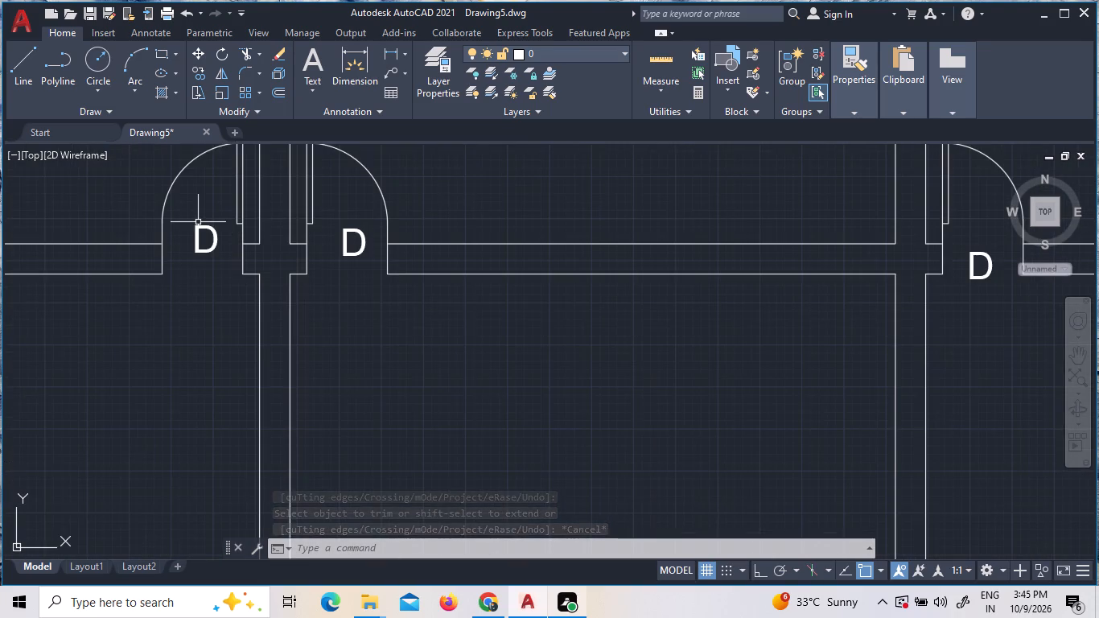
{"action": "left_click", "coordinate": [198, 222]}
{"action": "left_click", "coordinate": [189, 253]}
{"action": "left_click", "coordinate": [188, 255]}
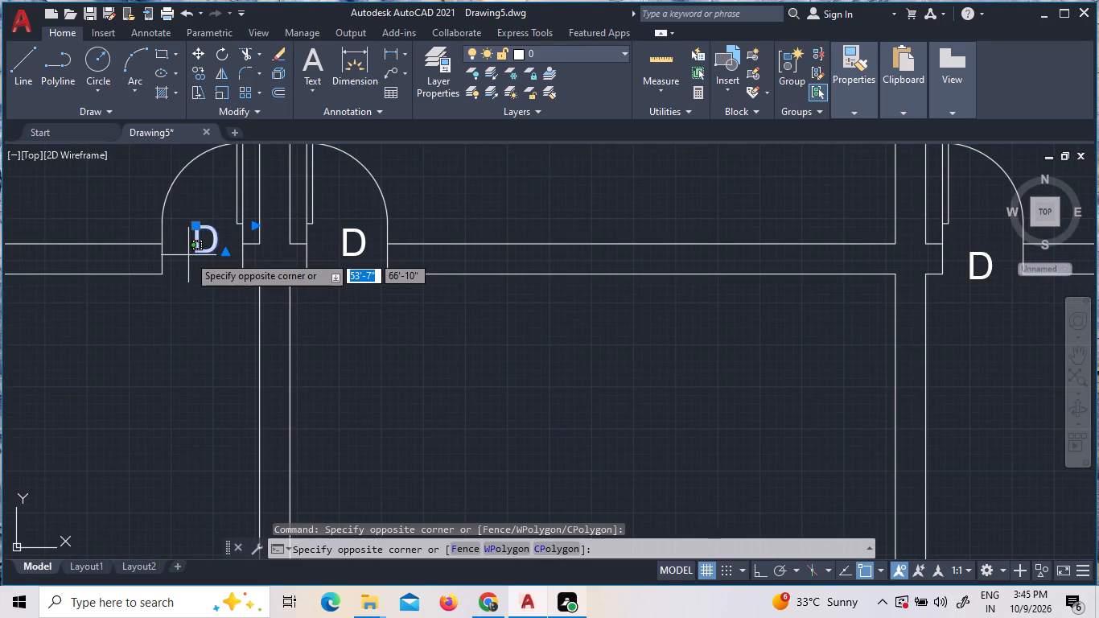
{"action": "right_click", "coordinate": [188, 255]}
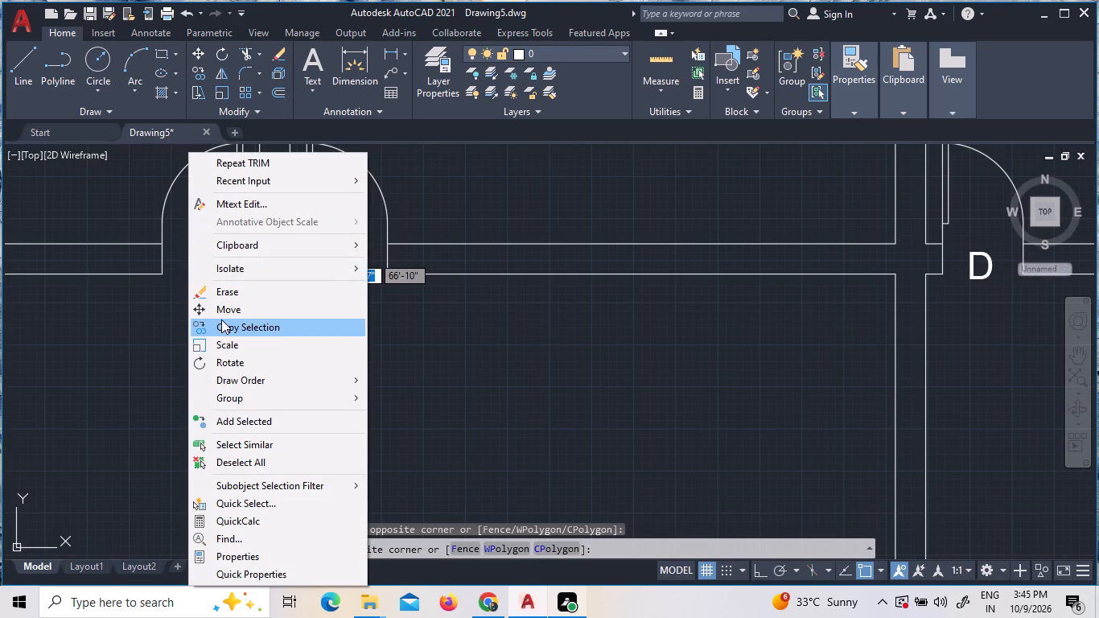
{"action": "double_click", "coordinate": [221, 323]}
{"action": "left_click", "coordinate": [221, 340]}
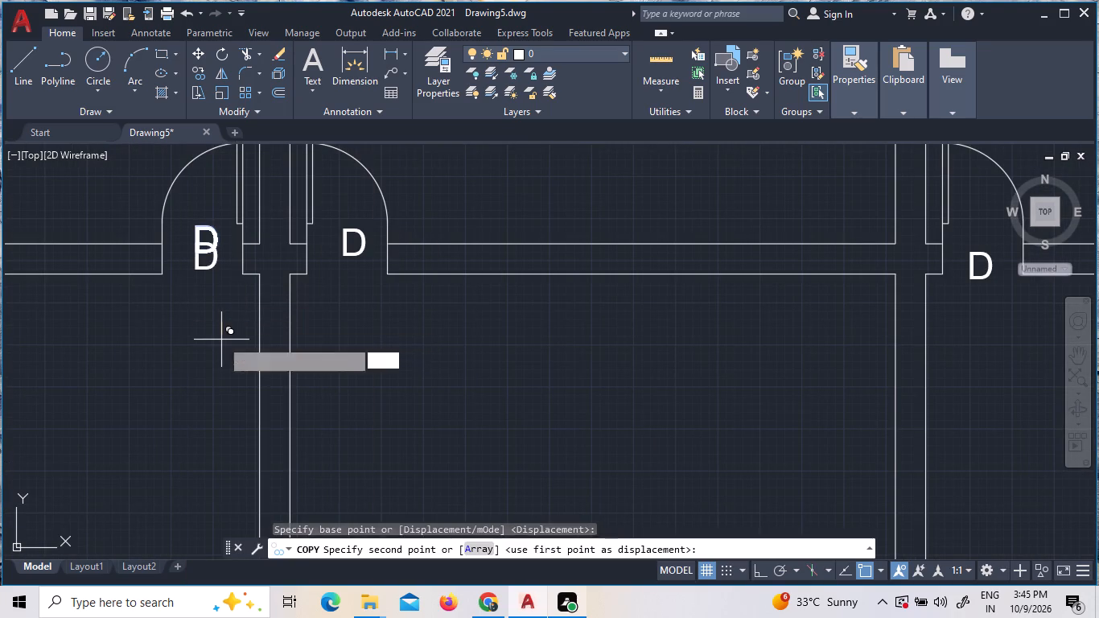
{"action": "scroll", "coordinate": [221, 383], "scroll_direction": "down", "scroll_amount": 4}
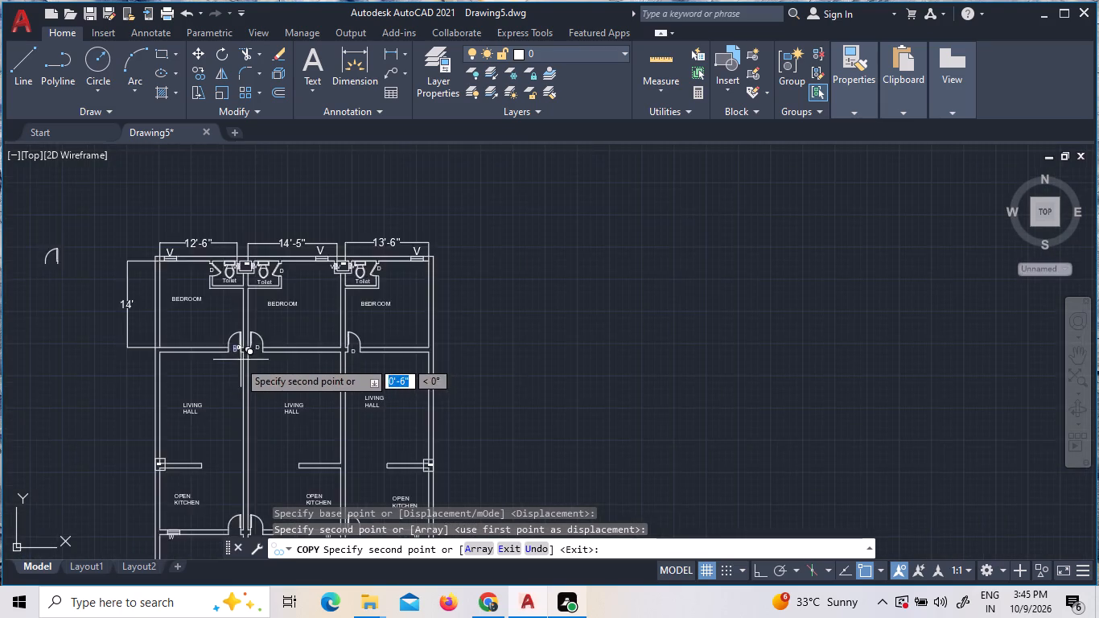
{"action": "scroll", "coordinate": [238, 367], "scroll_direction": "down", "scroll_amount": 4}
{"action": "scroll", "coordinate": [242, 429], "scroll_direction": "up", "scroll_amount": 6}
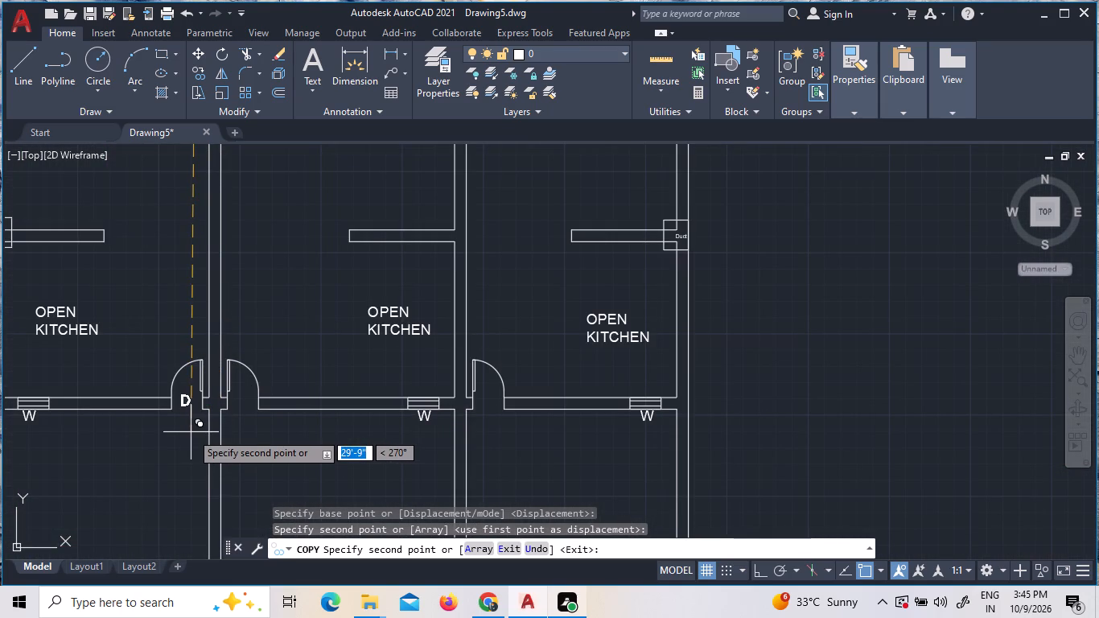
{"action": "left_click", "coordinate": [863, 575]}
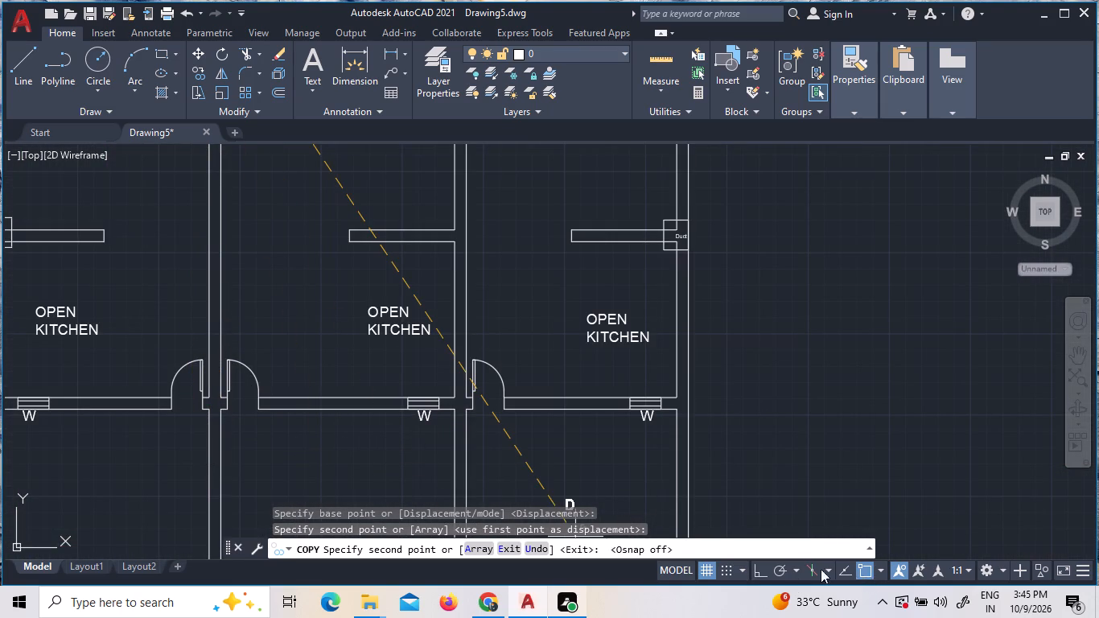
{"action": "left_click", "coordinate": [191, 432]}
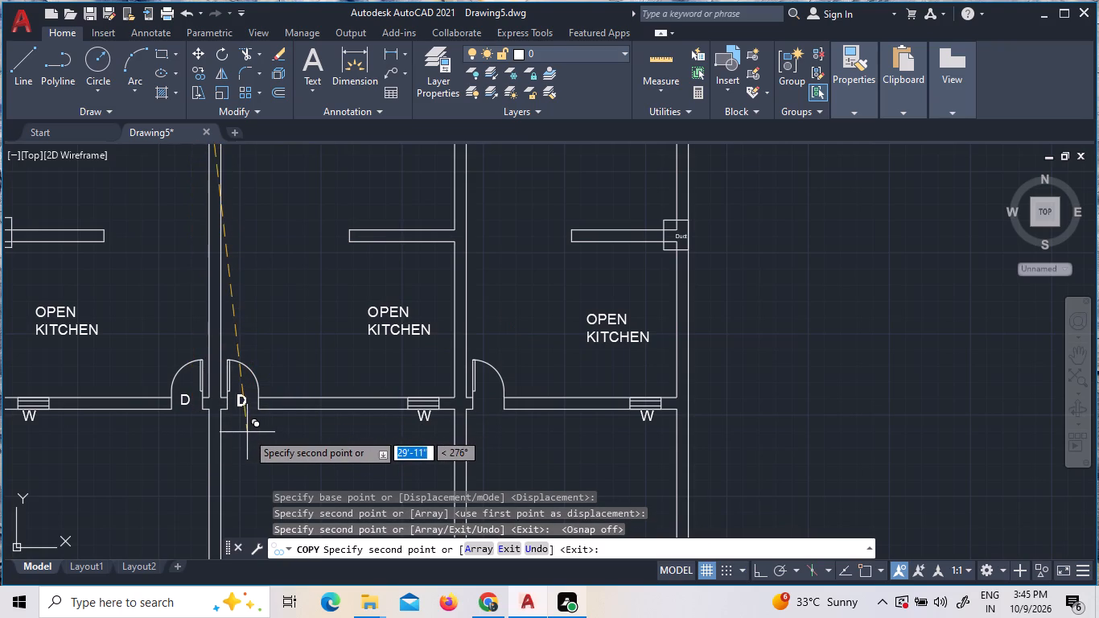
{"action": "left_click", "coordinate": [247, 431]}
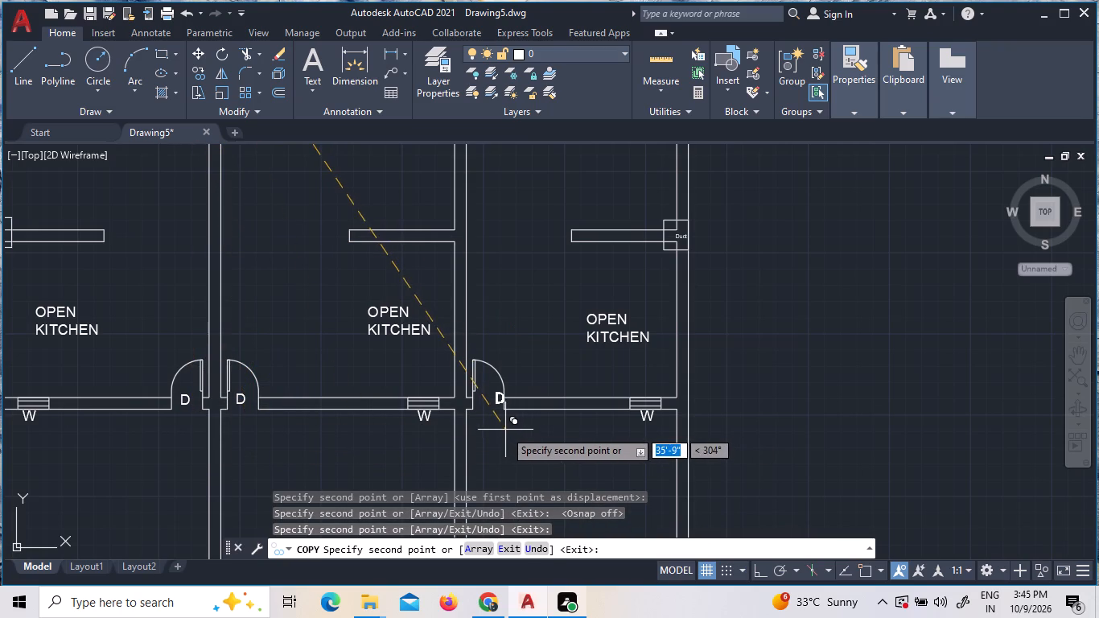
{"action": "left_click", "coordinate": [497, 431]}
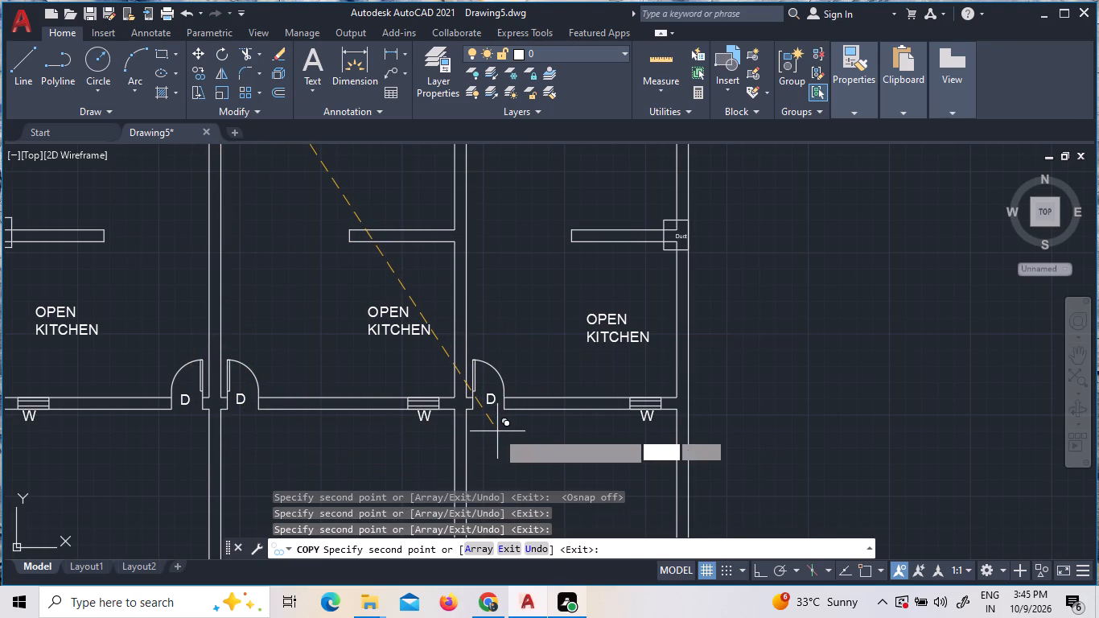
{"action": "key", "text": "Escape"}
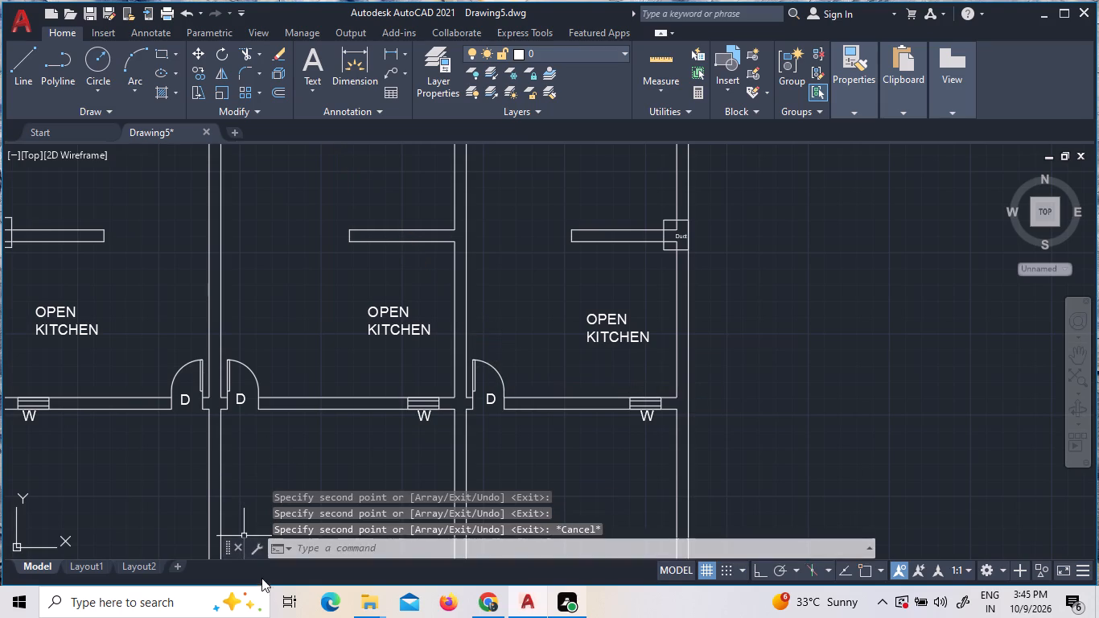
Erase the duplicate D label overlapping the original at the left unit's bedroom door.
{"action": "scroll", "coordinate": [261, 578], "scroll_direction": "down", "scroll_amount": 1}
{"action": "scroll", "coordinate": [245, 351], "scroll_direction": "down", "scroll_amount": 3}
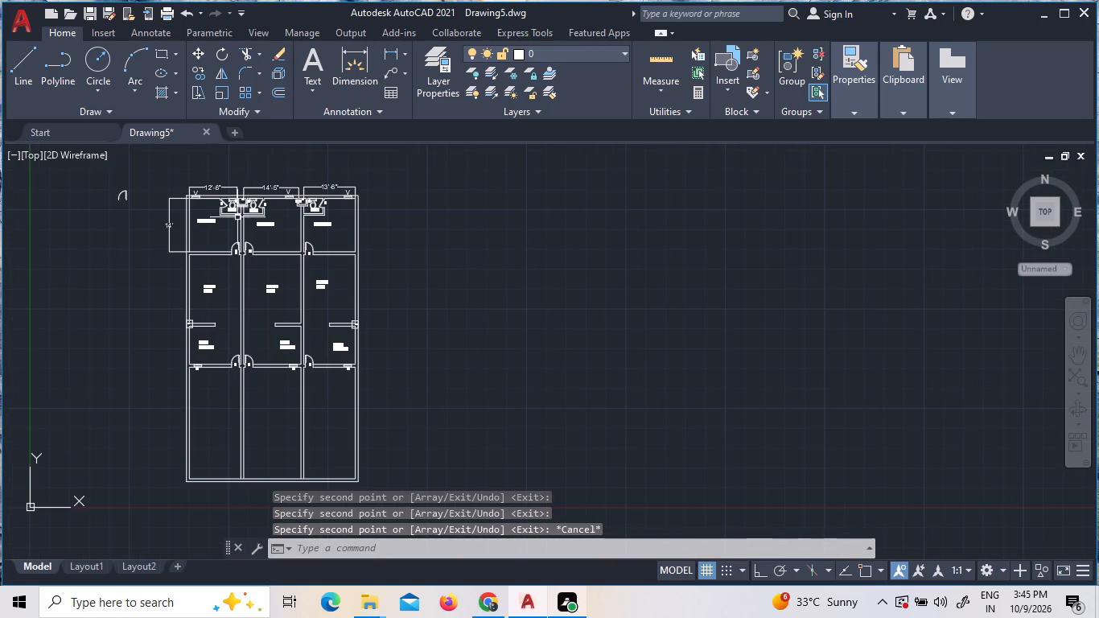
{"action": "scroll", "coordinate": [232, 227], "scroll_direction": "up", "scroll_amount": 4}
{"action": "scroll", "coordinate": [270, 389], "scroll_direction": "up", "scroll_amount": 3}
{"action": "left_click", "coordinate": [239, 389]}
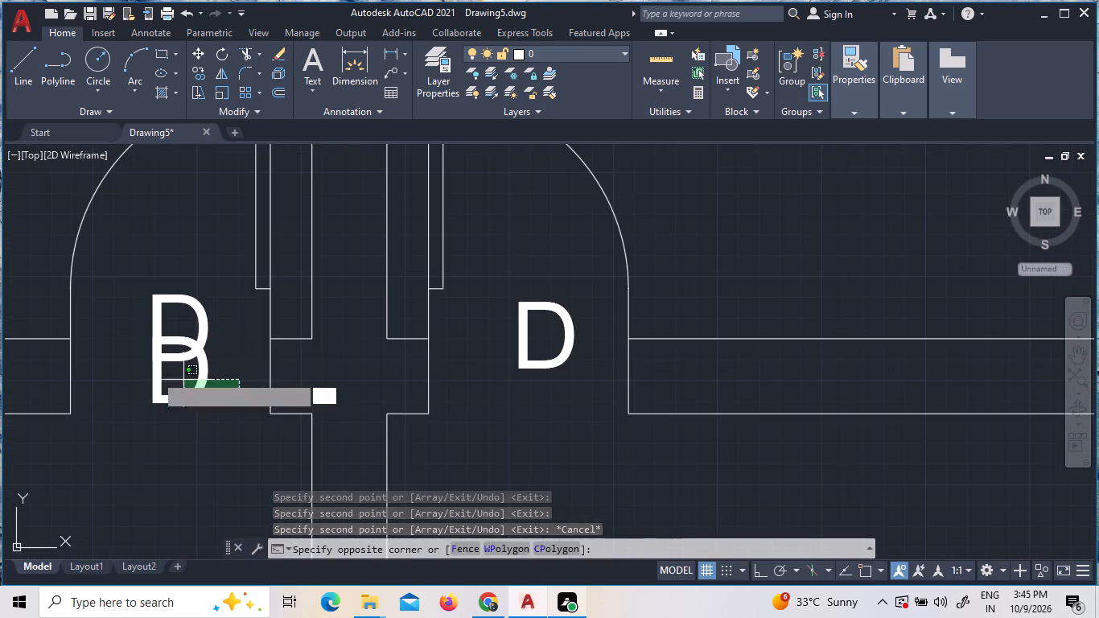
{"action": "left_click", "coordinate": [136, 370]}
{"action": "key", "text": "Delete"}
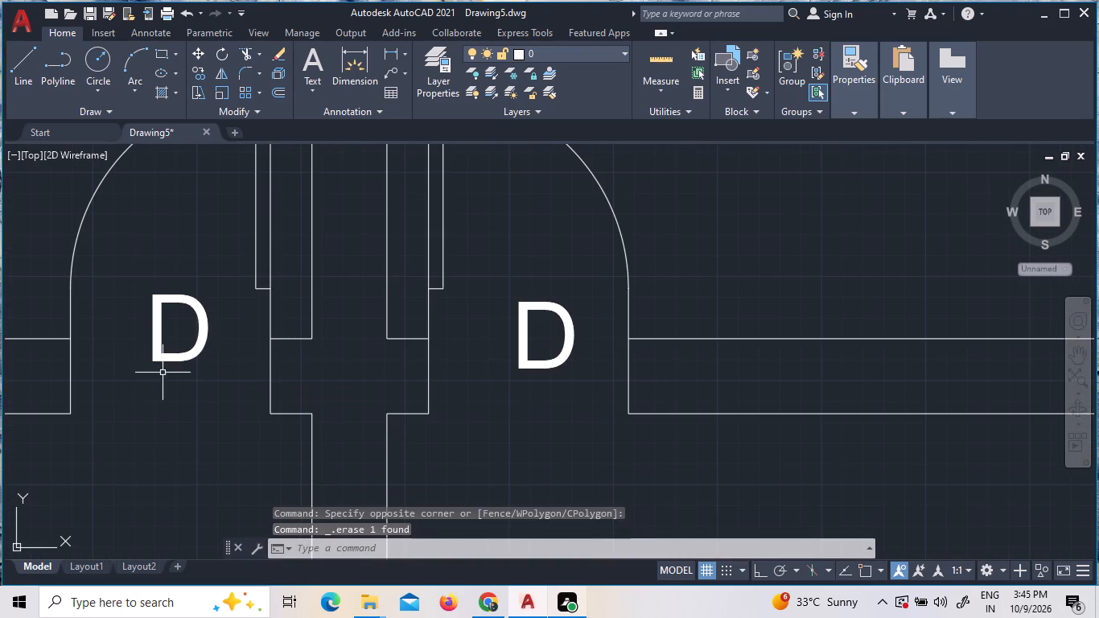
Review the D labels at the bedroom and kitchen doors across all three units.
{"action": "scroll", "coordinate": [214, 409], "scroll_direction": "down", "scroll_amount": 3}
{"action": "scroll", "coordinate": [317, 250], "scroll_direction": "down", "scroll_amount": 2}
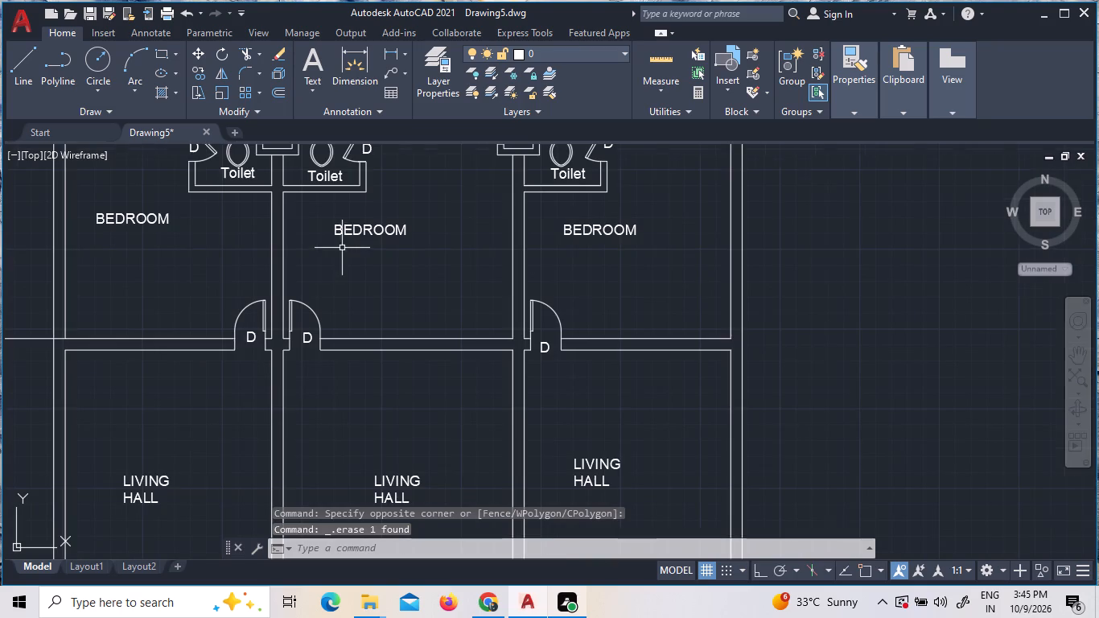
{"action": "scroll", "coordinate": [348, 245], "scroll_direction": "down", "scroll_amount": 1}
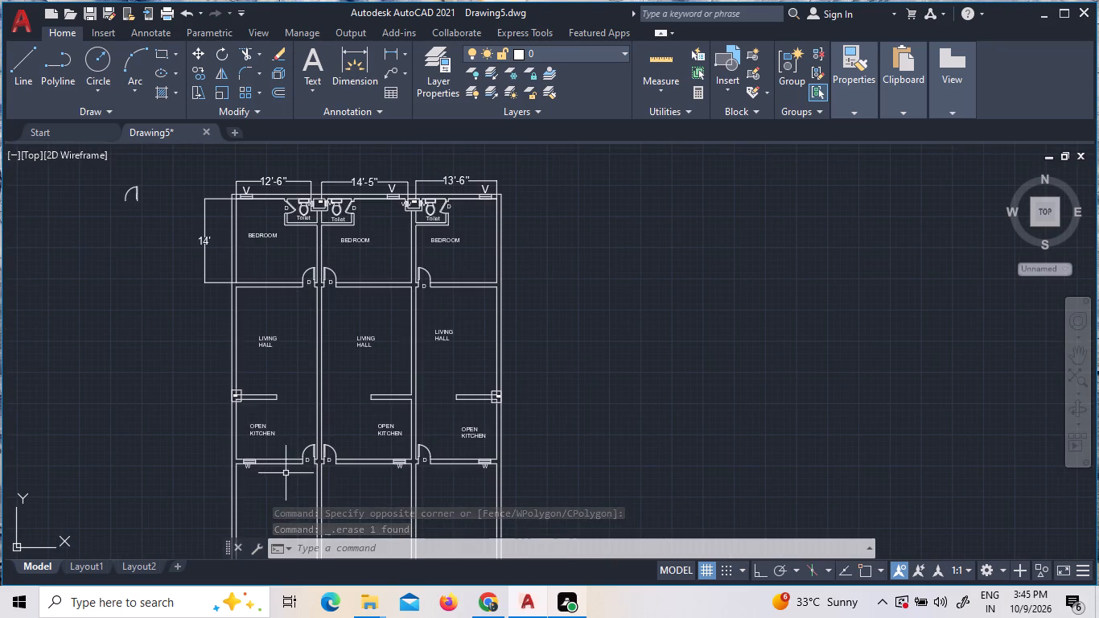
{"action": "scroll", "coordinate": [286, 473], "scroll_direction": "up", "scroll_amount": 3}
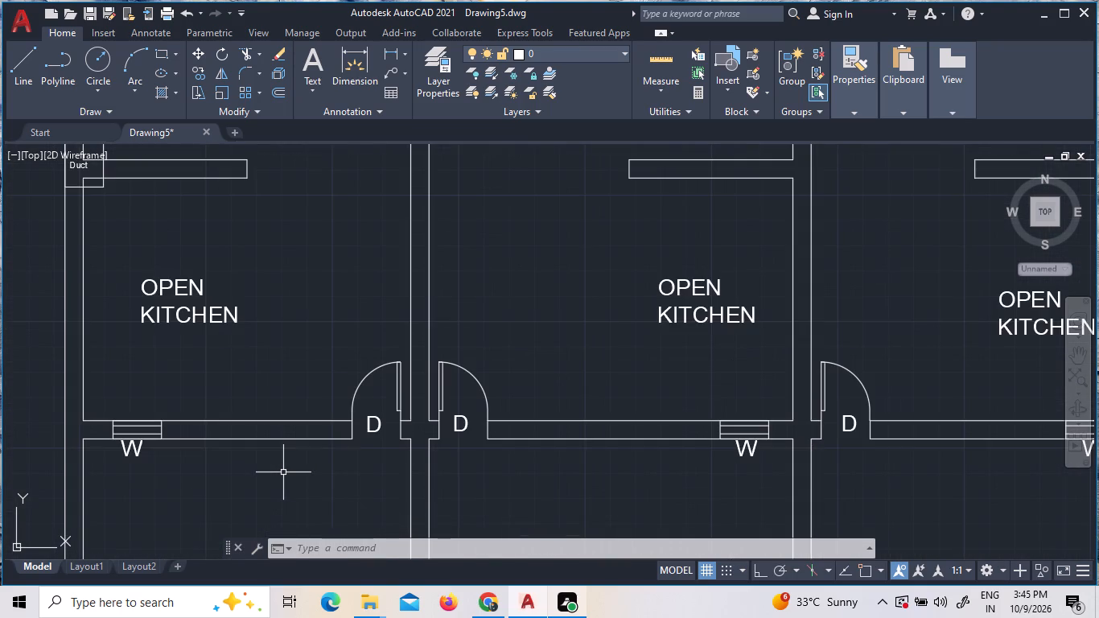
{"action": "scroll", "coordinate": [283, 472], "scroll_direction": "down", "scroll_amount": 1}
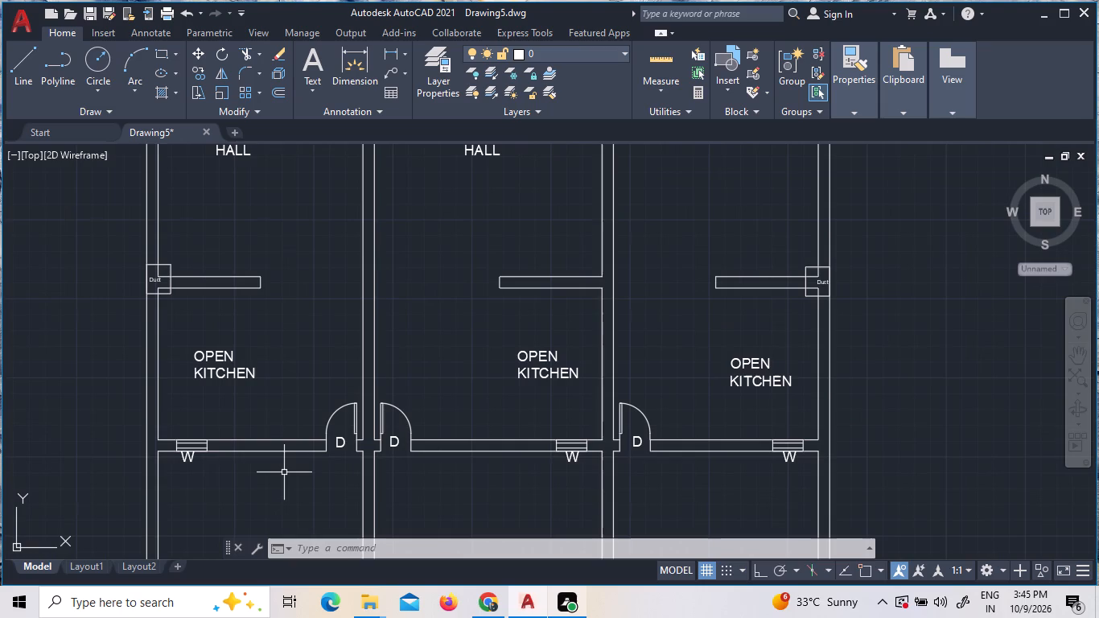
{"action": "scroll", "coordinate": [284, 472], "scroll_direction": "down", "scroll_amount": 2}
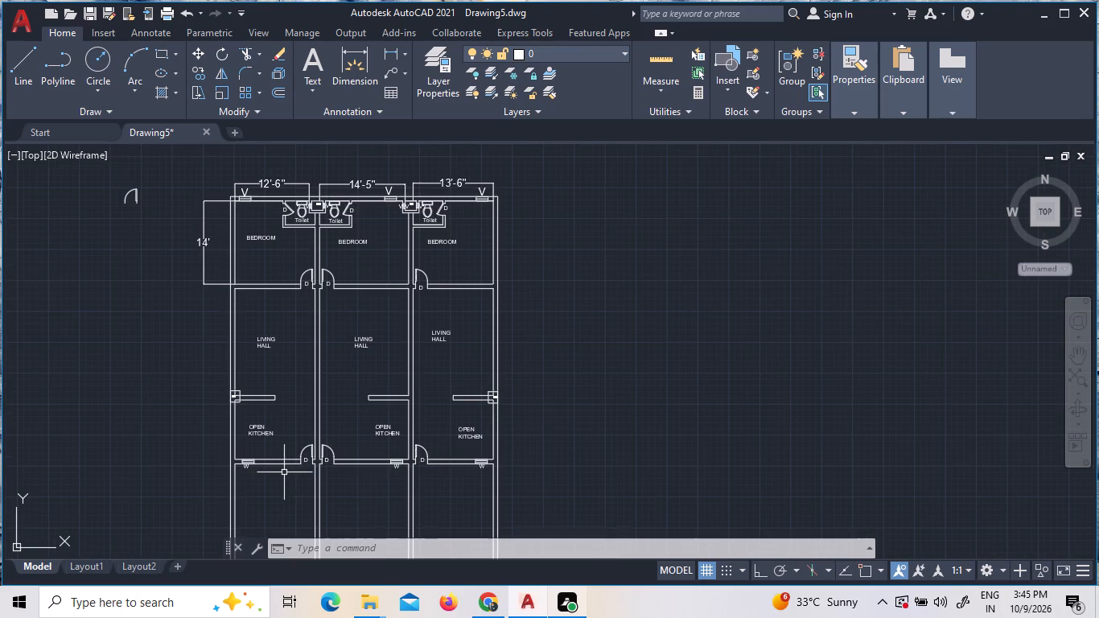
Extend the kitchen wall's lower line across both partitions from the short stubs beside the middle and right units' doors.
{"action": "middle_click_drag", "start_coordinate": [288, 468], "coordinate": [318, 282]}
{"action": "scroll", "coordinate": [311, 295], "scroll_direction": "up", "scroll_amount": 1}
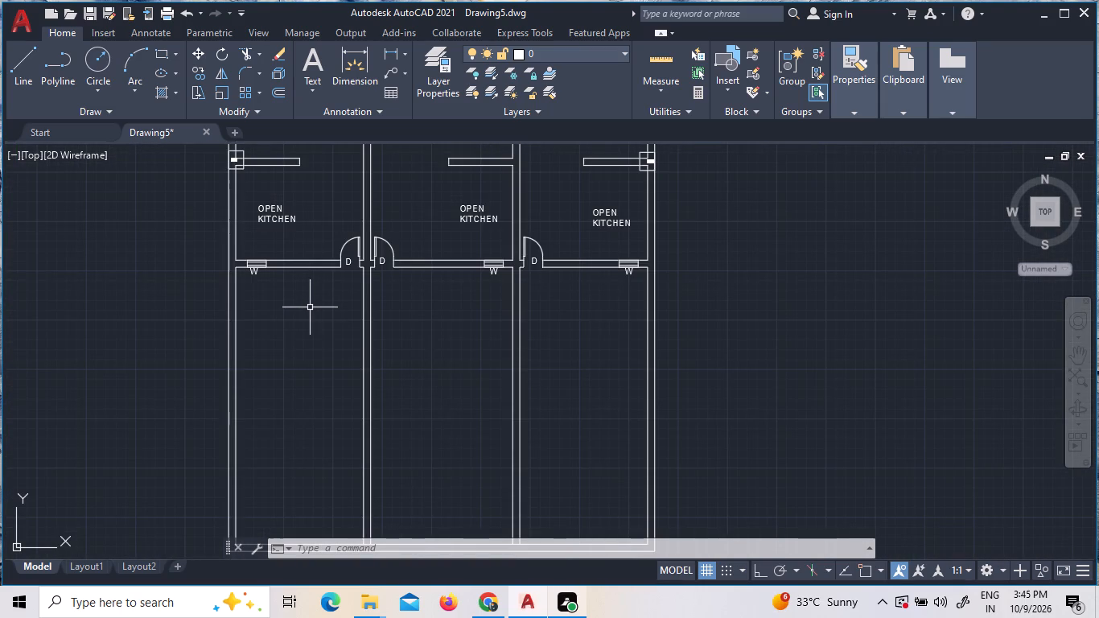
{"action": "left_click", "coordinate": [310, 315]}
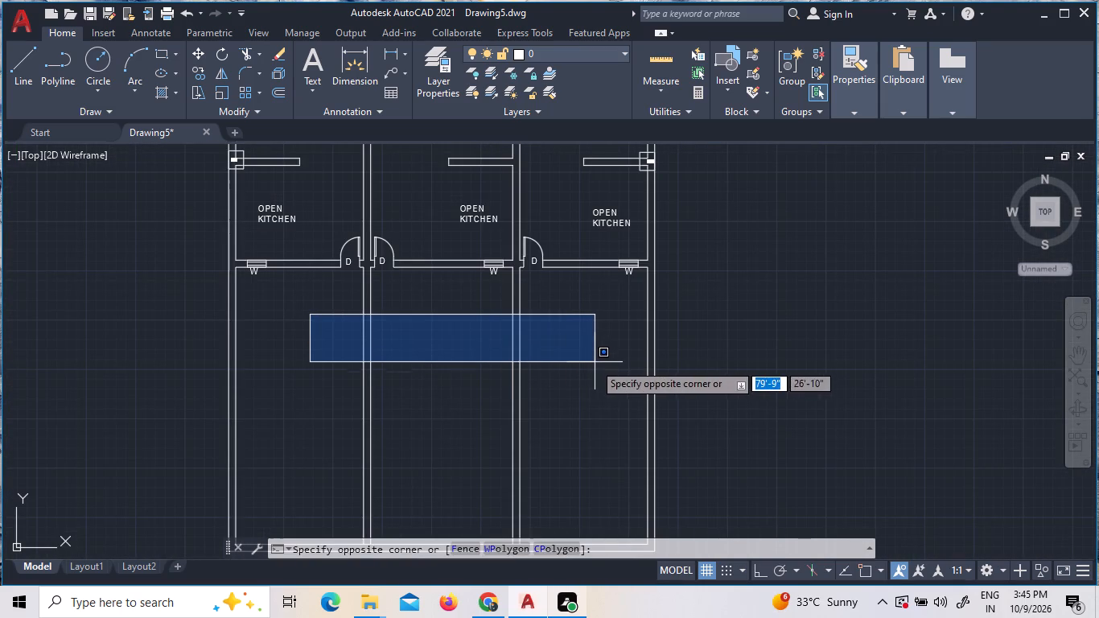
{"action": "left_click", "coordinate": [591, 377]}
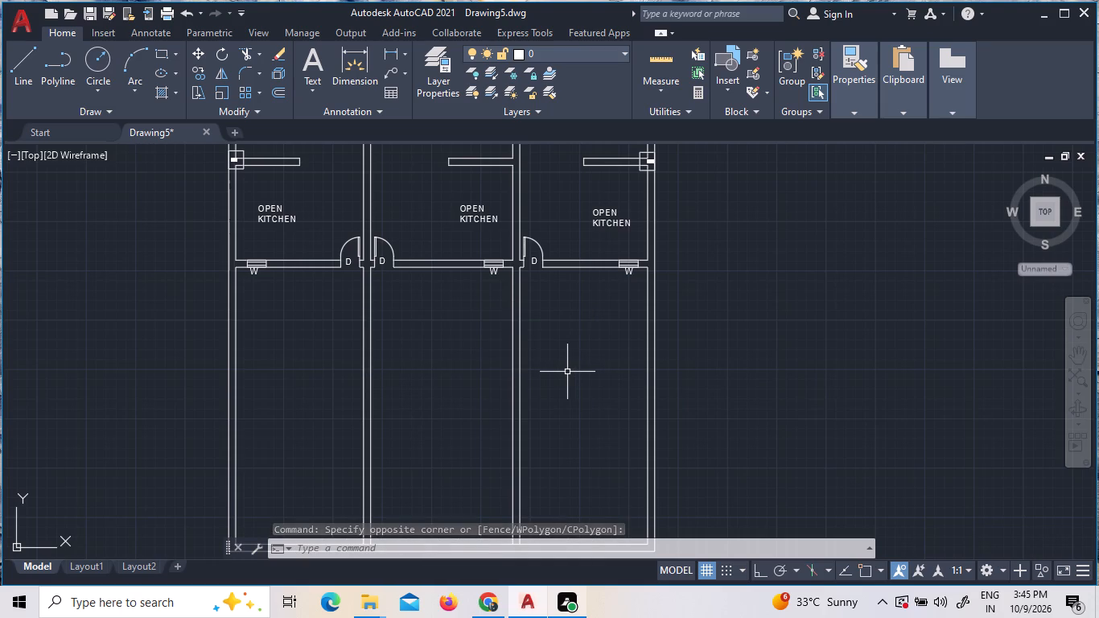
{"action": "type", "text": "EX"}
{"action": "key", "text": "Return"}
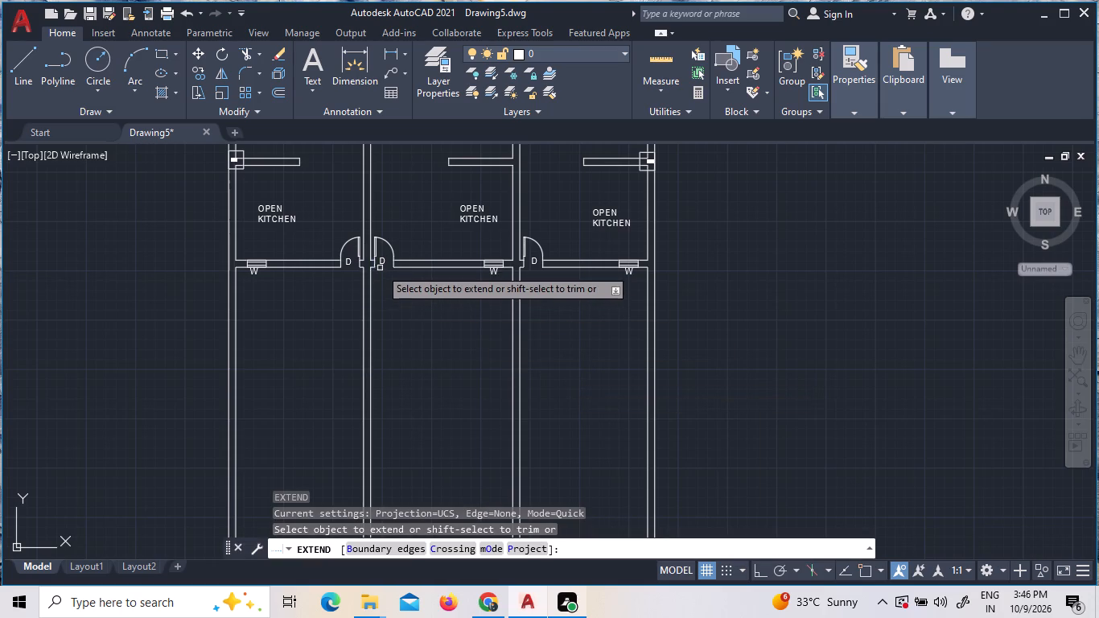
{"action": "scroll", "coordinate": [368, 267], "scroll_direction": "up", "scroll_amount": 4}
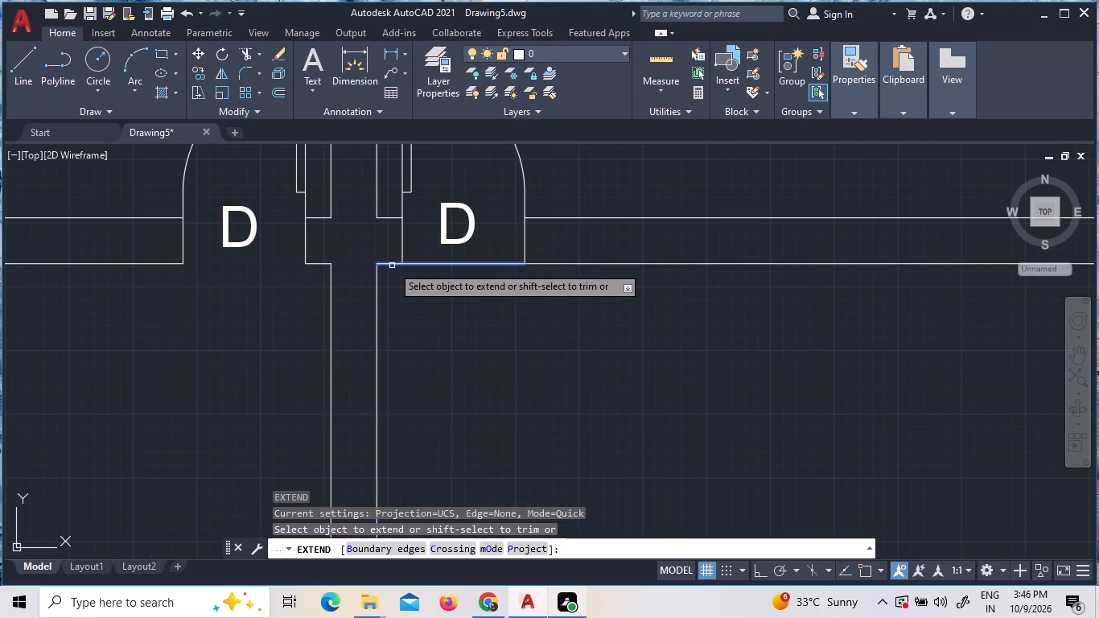
{"action": "left_click", "coordinate": [377, 266]}
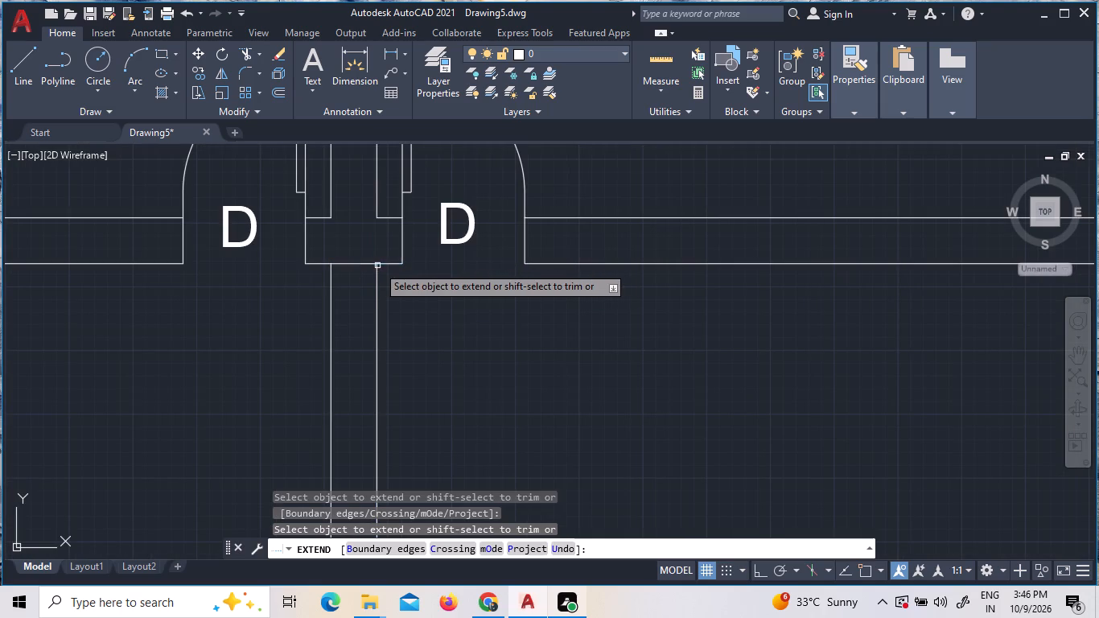
{"action": "scroll", "coordinate": [478, 290], "scroll_direction": "down", "scroll_amount": 3}
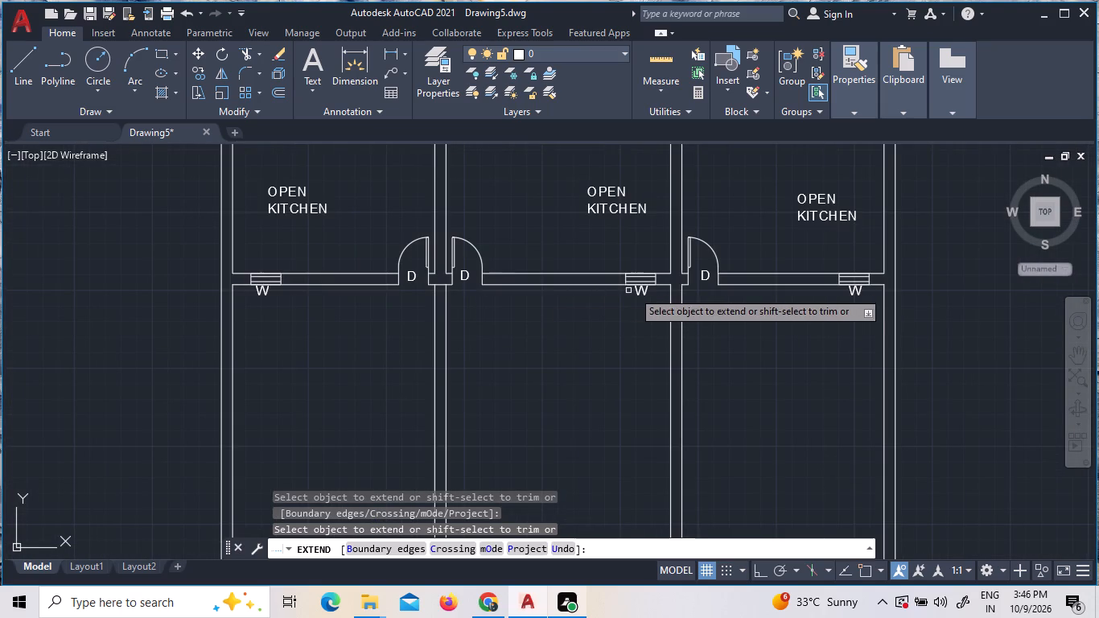
{"action": "scroll", "coordinate": [682, 290], "scroll_direction": "up", "scroll_amount": 1}
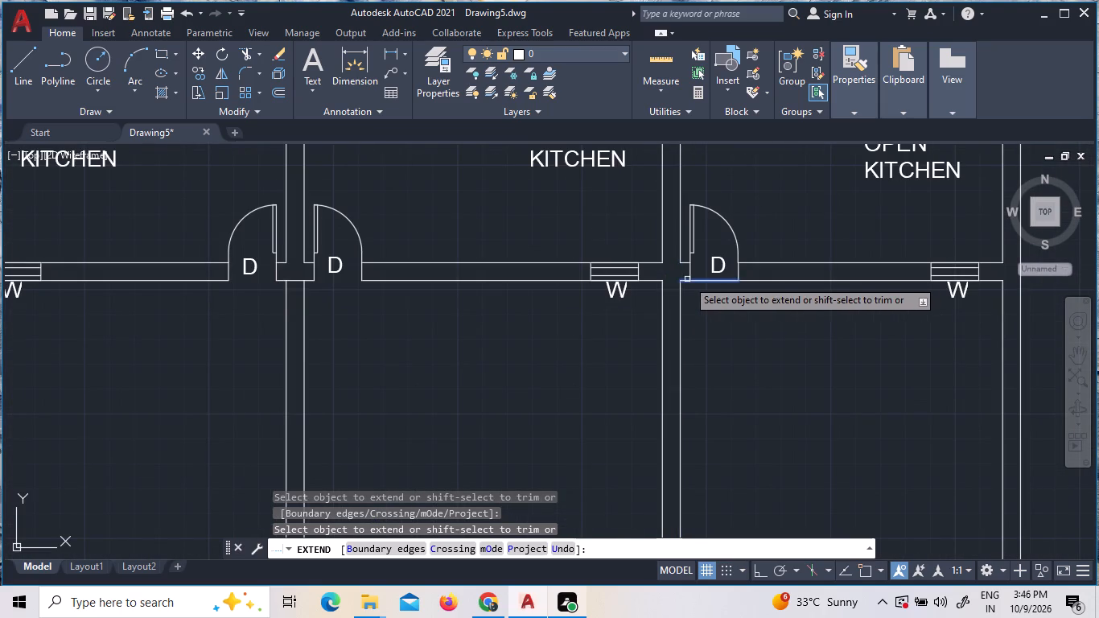
{"action": "left_click", "coordinate": [683, 280]}
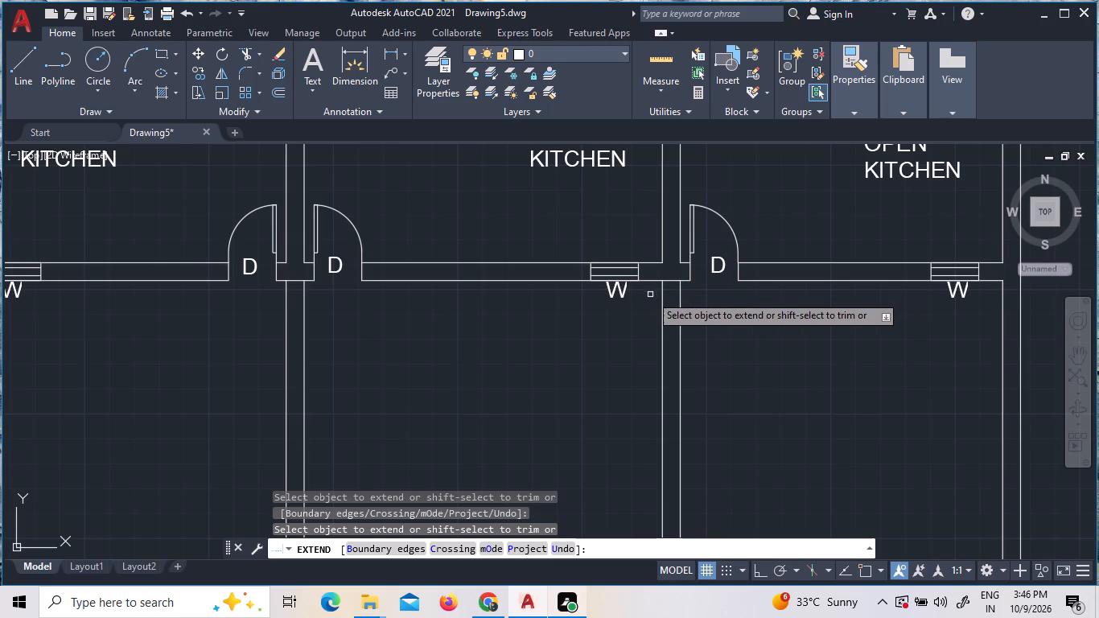
{"action": "scroll", "coordinate": [339, 347], "scroll_direction": "down", "scroll_amount": 2}
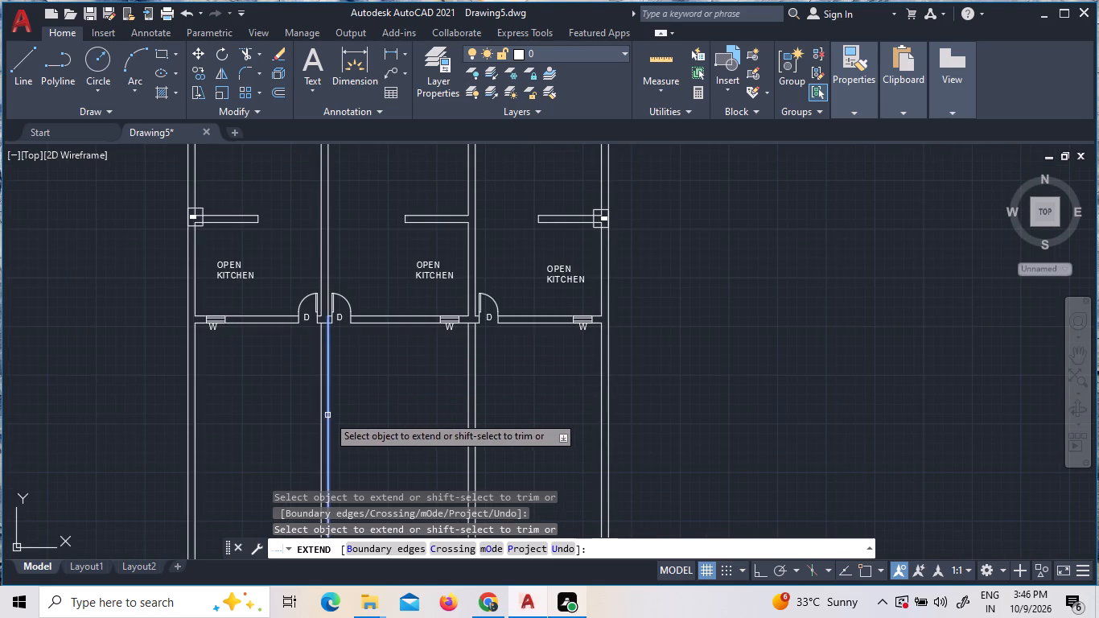
{"action": "key", "text": "Escape"}
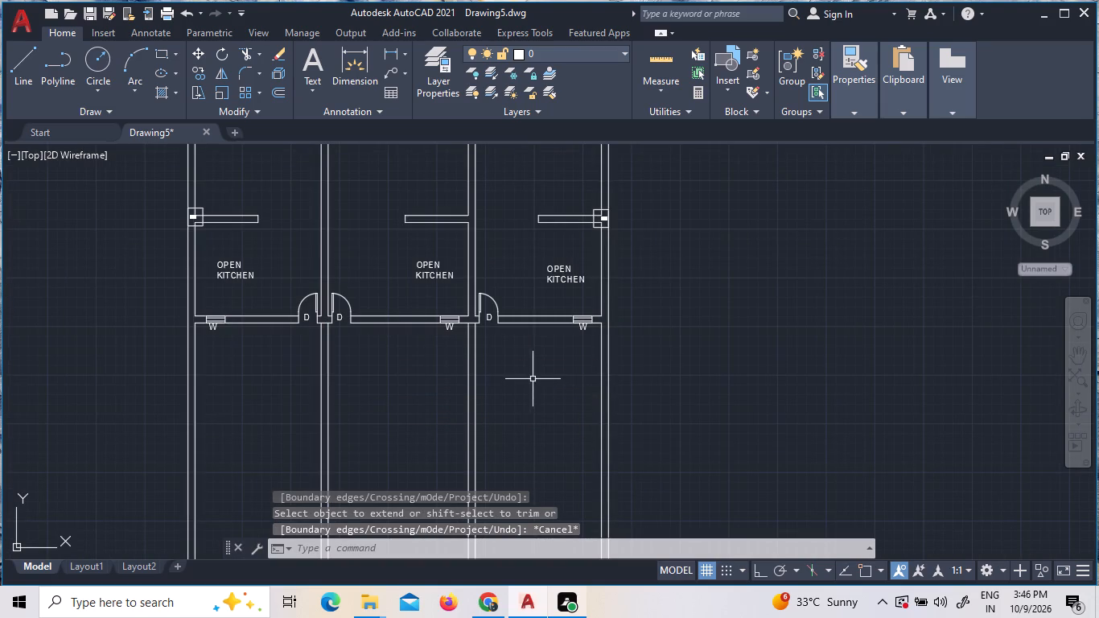
Trim away both partitions' wall lines below the kitchen wall with a fence across them.
{"action": "key", "text": "t"}
{"action": "key", "text": "r"}
{"action": "key", "text": "space"}
{"action": "key", "text": "space"}
{"action": "left_click_drag", "start_coordinate": [495, 373], "coordinate": [417, 363]}
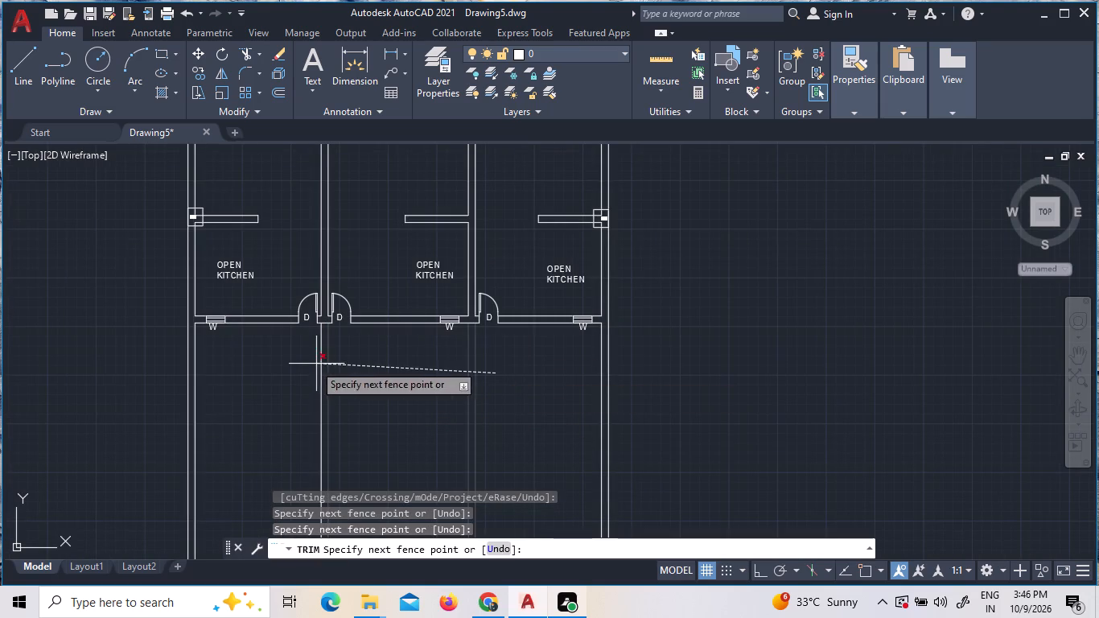
{"action": "left_click", "coordinate": [280, 365]}
{"action": "scroll", "coordinate": [295, 354], "scroll_direction": "down", "scroll_amount": 3}
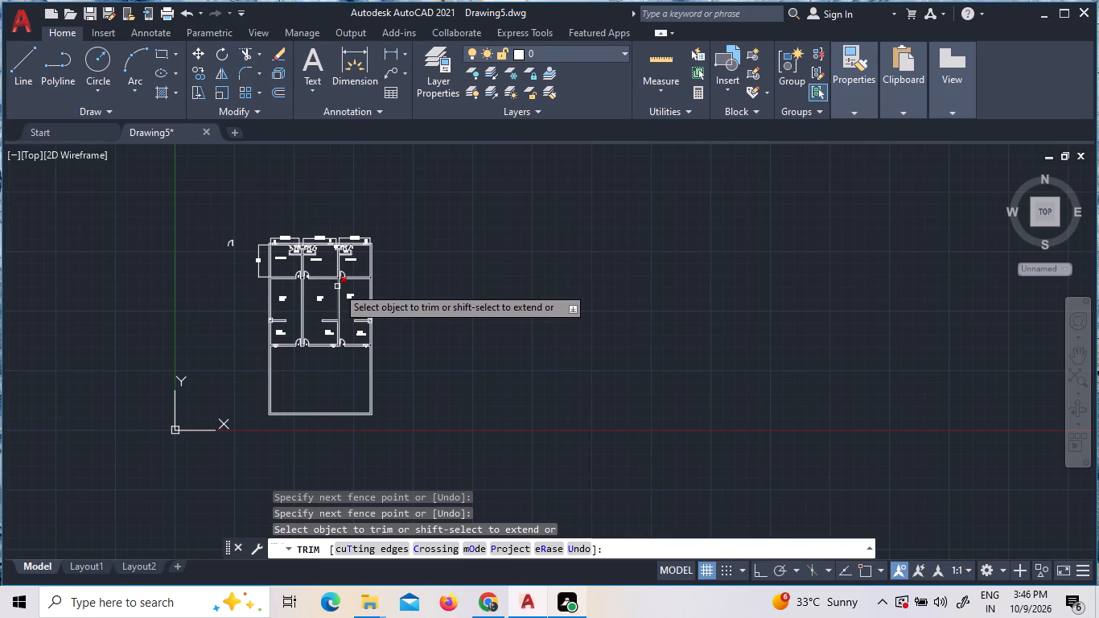
{"action": "key", "text": "Escape"}
Erase the spare door symbol lying outside the plan, beside the left unit's bedroom.
{"action": "left_click", "coordinate": [248, 262]}
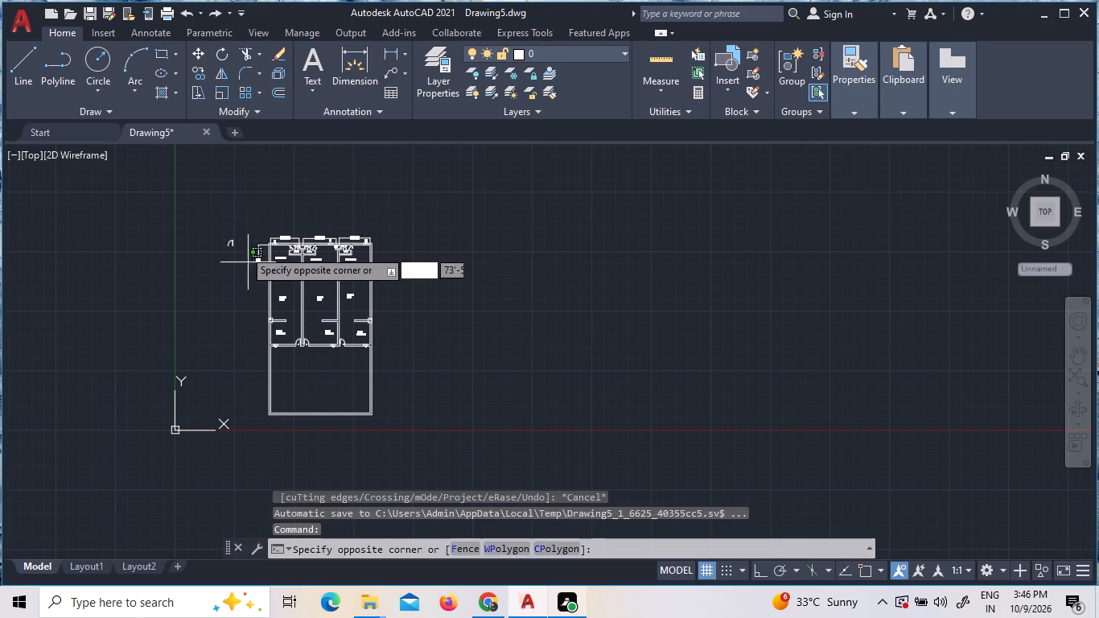
{"action": "left_click", "coordinate": [216, 223]}
{"action": "key", "text": "Delete"}
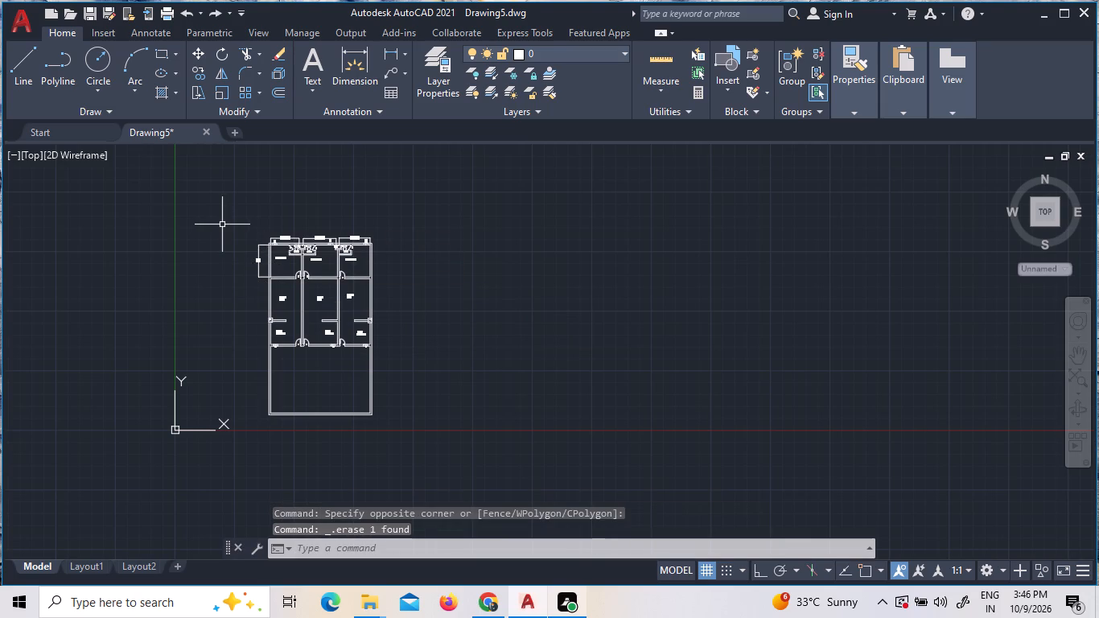
Insert the Sofa - Roundback 7 ft. block from DesignCenter's Home - Space Planner blocks outside the plan, beside the left unit's living hall.
{"action": "scroll", "coordinate": [346, 265], "scroll_direction": "up", "scroll_amount": 4}
{"action": "scroll", "coordinate": [334, 272], "scroll_direction": "down", "scroll_amount": 2}
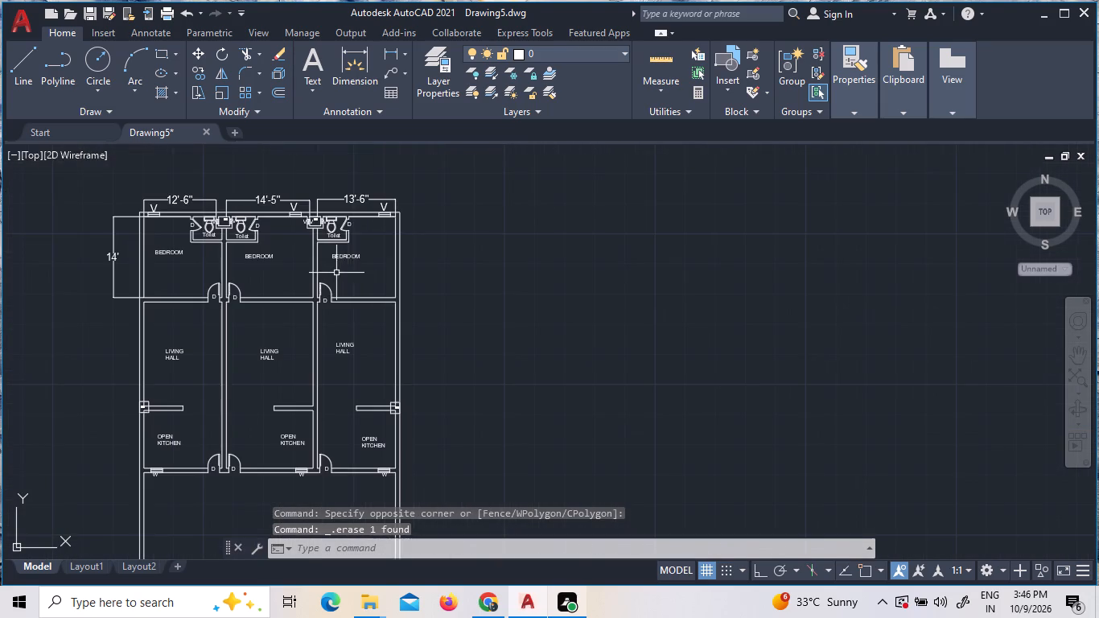
{"action": "middle_click_drag", "start_coordinate": [228, 416], "coordinate": [287, 345]}
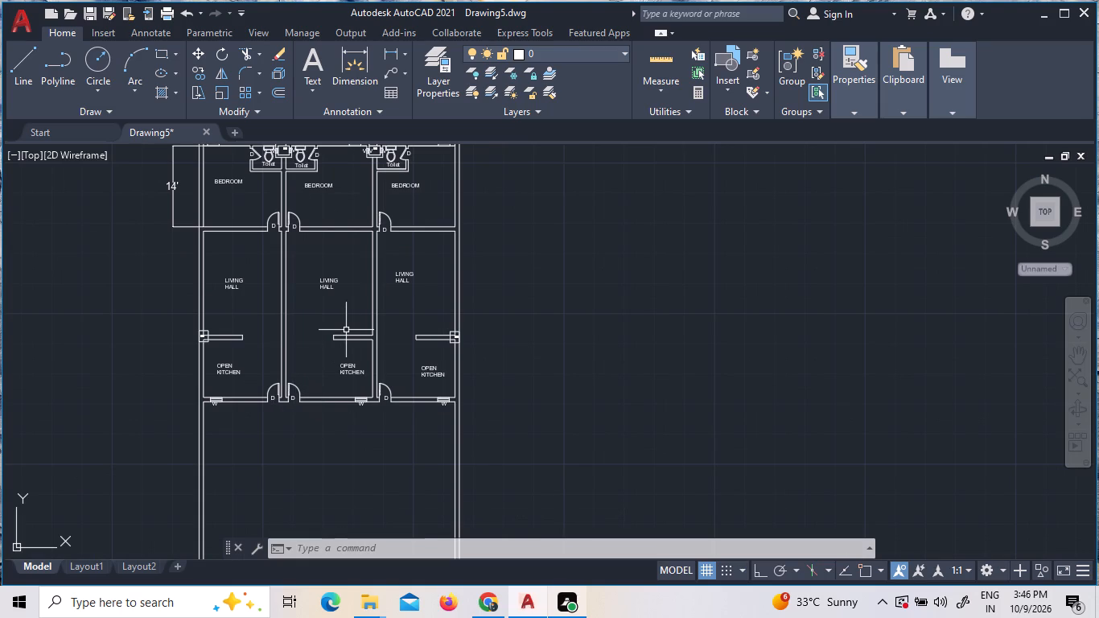
{"action": "scroll", "coordinate": [222, 280], "scroll_direction": "up", "scroll_amount": 1}
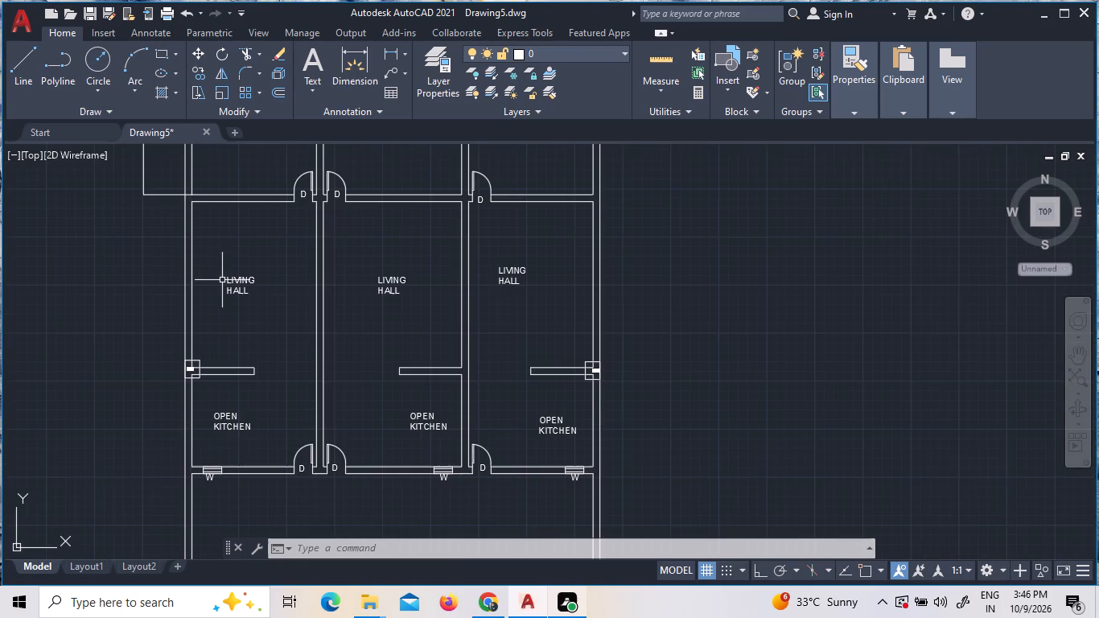
{"action": "middle_click_drag", "start_coordinate": [222, 280], "coordinate": [200, 354]}
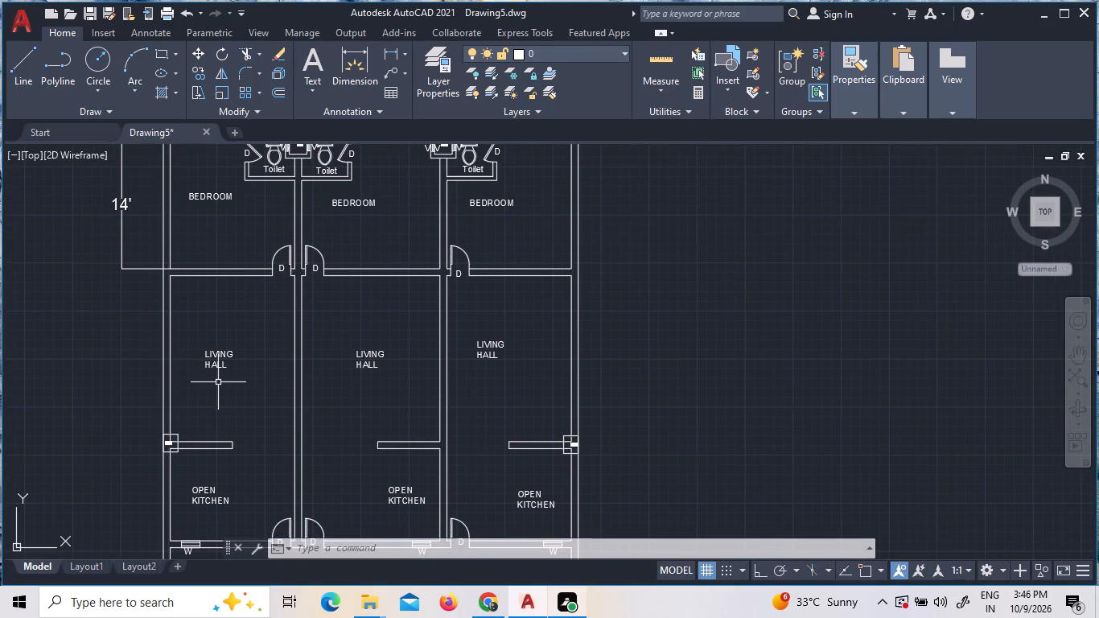
{"action": "type", "text": "DC"}
{"action": "key", "text": "Return"}
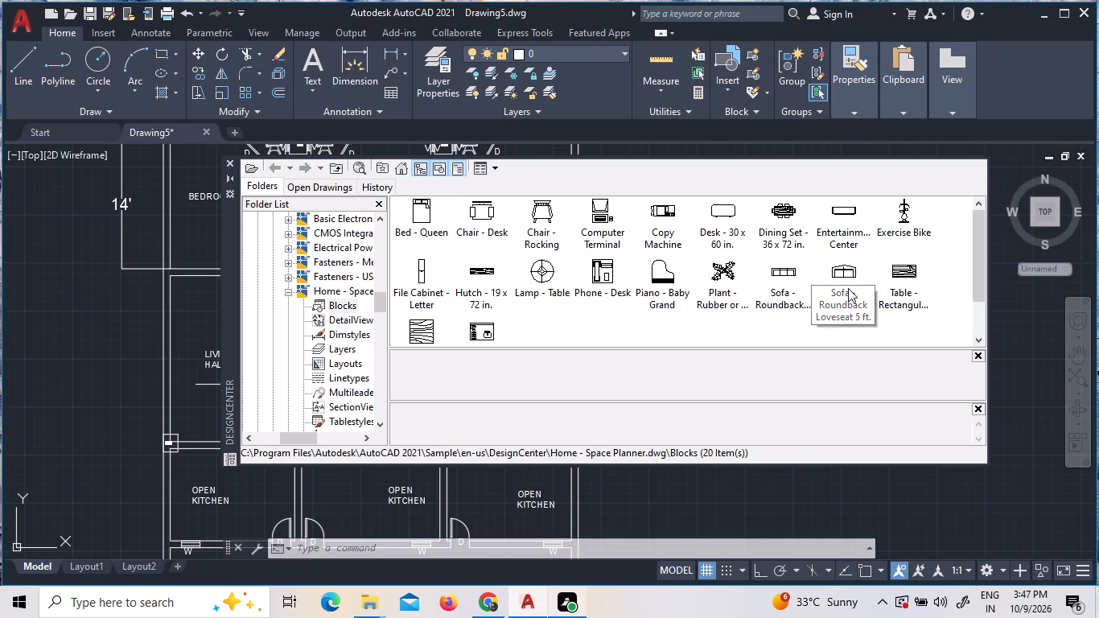
{"action": "left_click", "coordinate": [792, 278]}
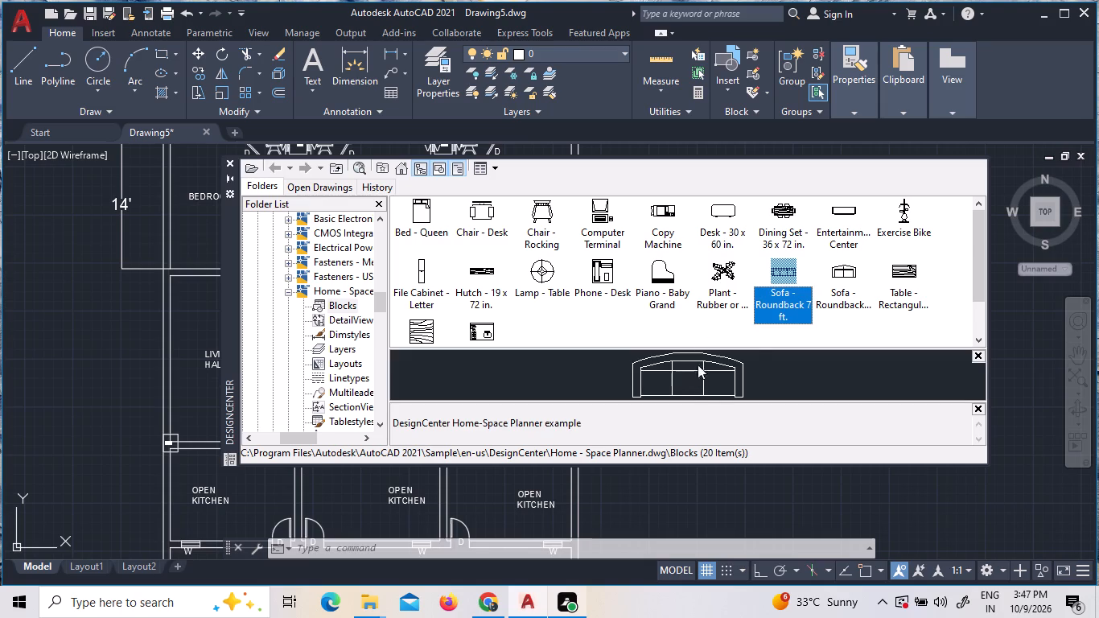
{"action": "left_click", "coordinate": [831, 294]}
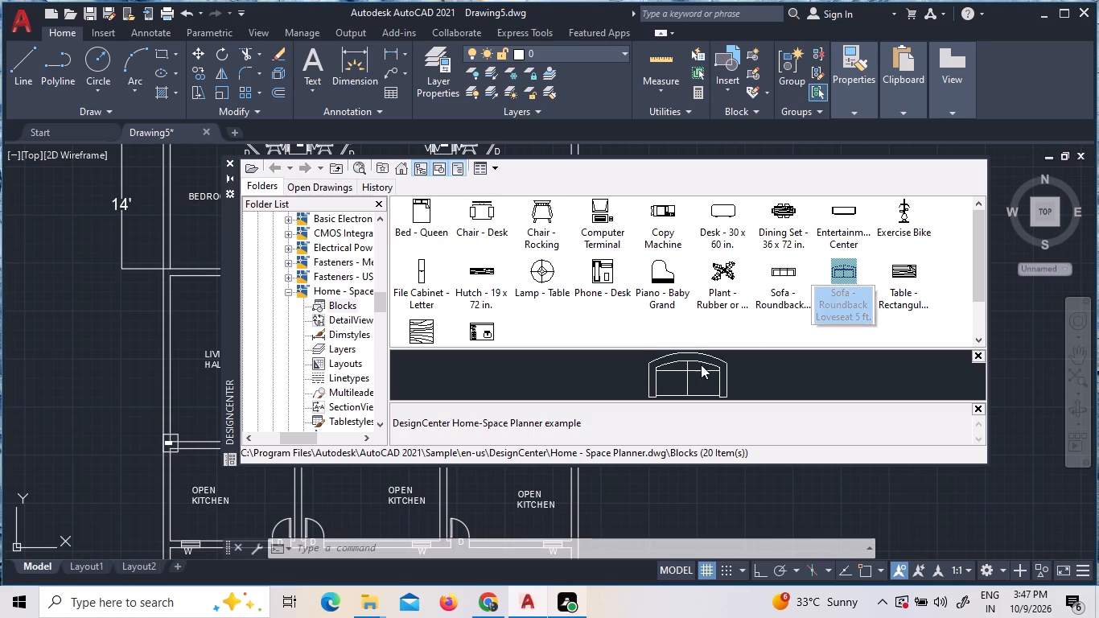
{"action": "left_click", "coordinate": [780, 282]}
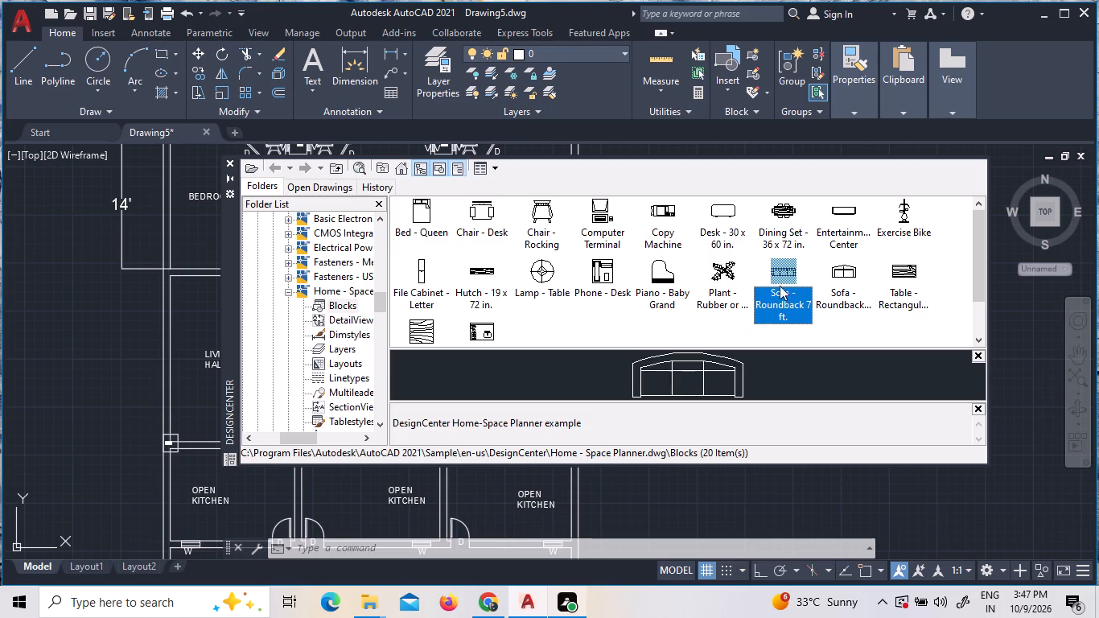
{"action": "left_click_drag", "start_coordinate": [710, 378], "coordinate": [140, 360]}
{"action": "left_click_drag", "start_coordinate": [140, 360], "coordinate": [30, 341]}
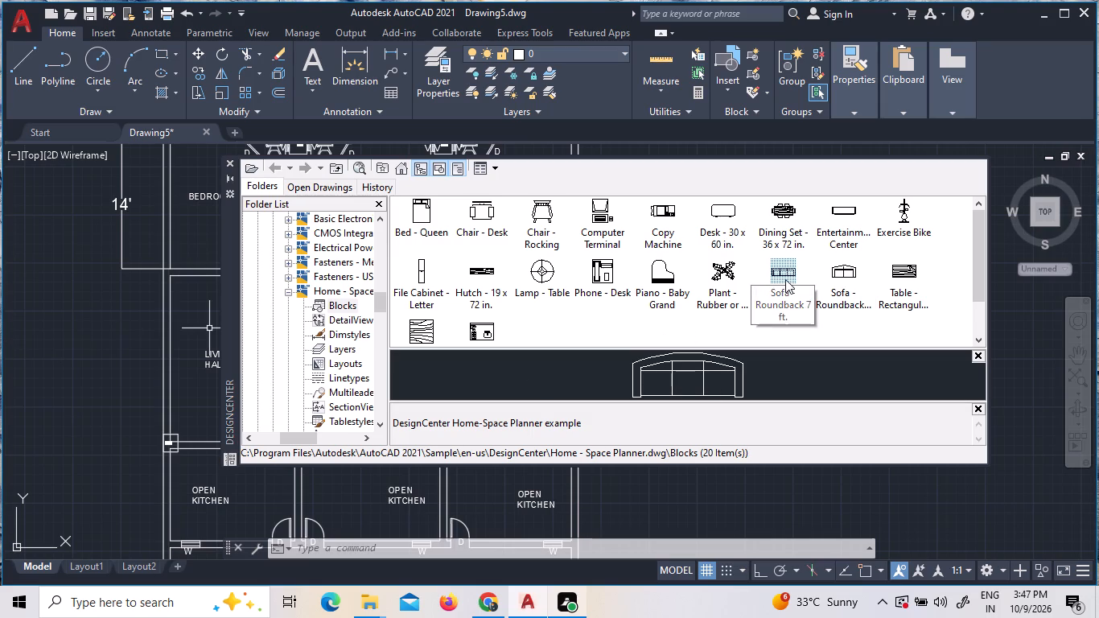
{"action": "left_click_drag", "start_coordinate": [785, 279], "coordinate": [131, 363]}
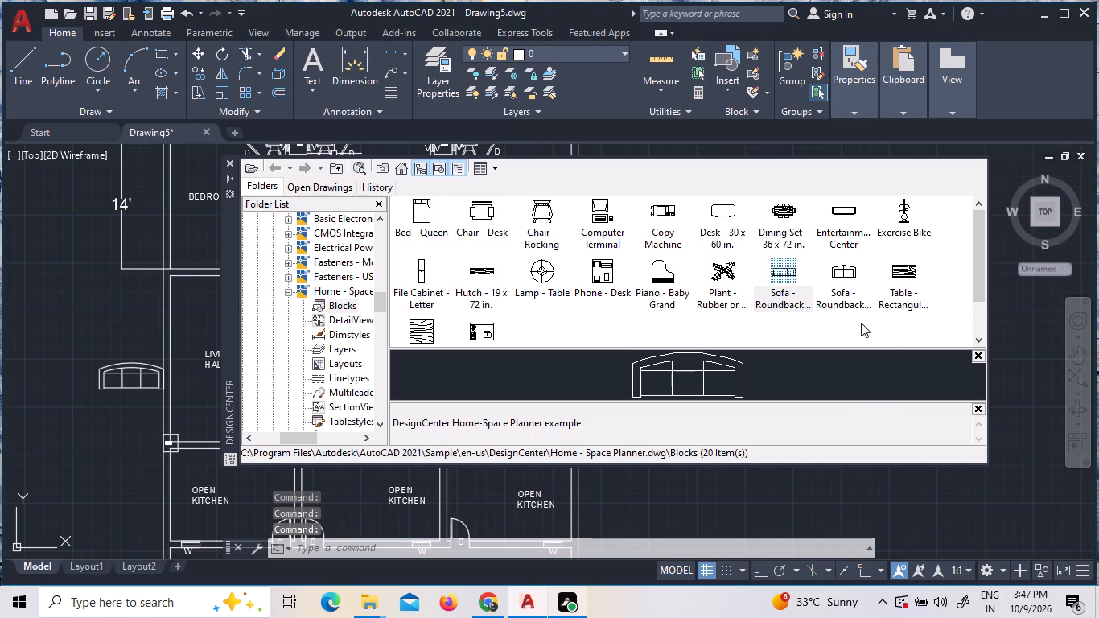
Insert the Bed - Queen block from Home - Space Planner at scale 1 and rotation 0 outside the left unit, above the sofa, and close DesignCenter.
{"action": "left_click", "coordinate": [327, 292]}
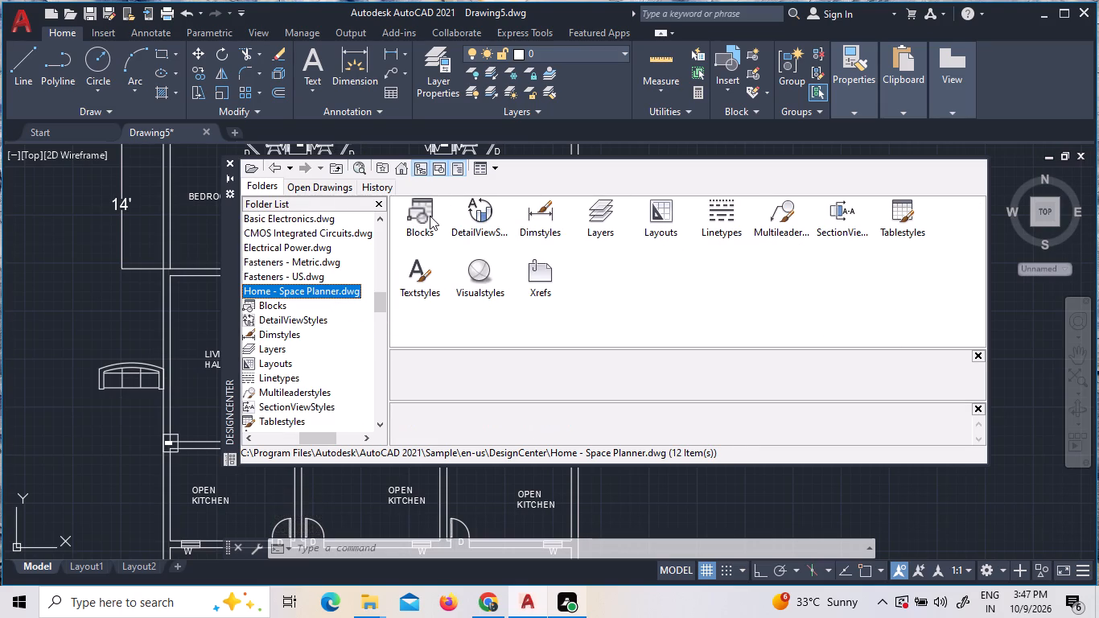
{"action": "double_click", "coordinate": [430, 216]}
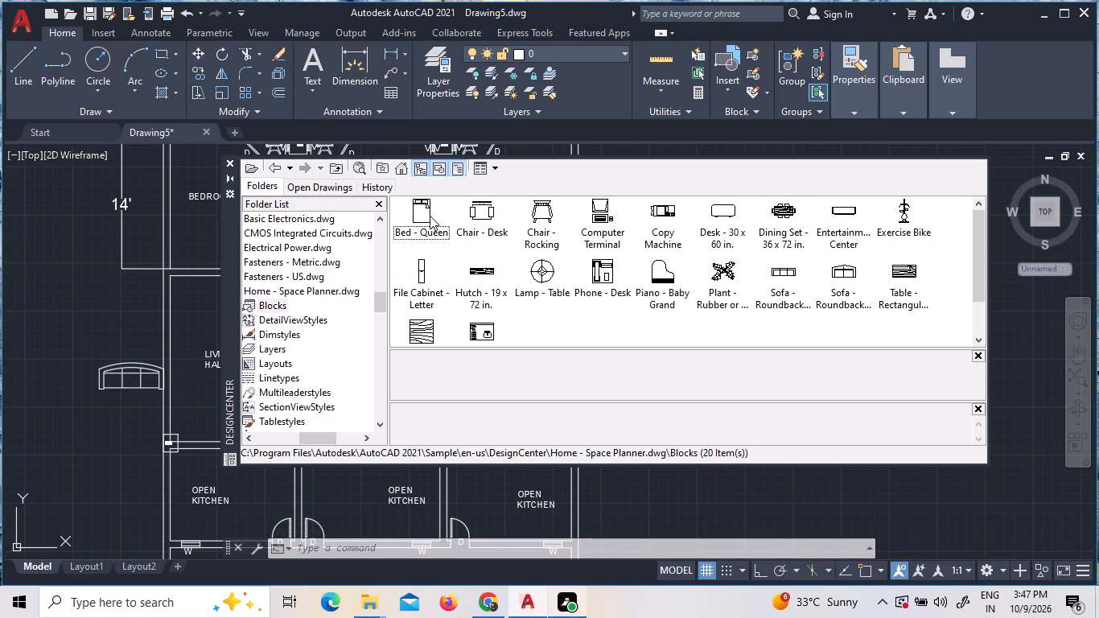
{"action": "left_click", "coordinate": [430, 216]}
{"action": "left_click_drag", "start_coordinate": [430, 216], "coordinate": [117, 304]}
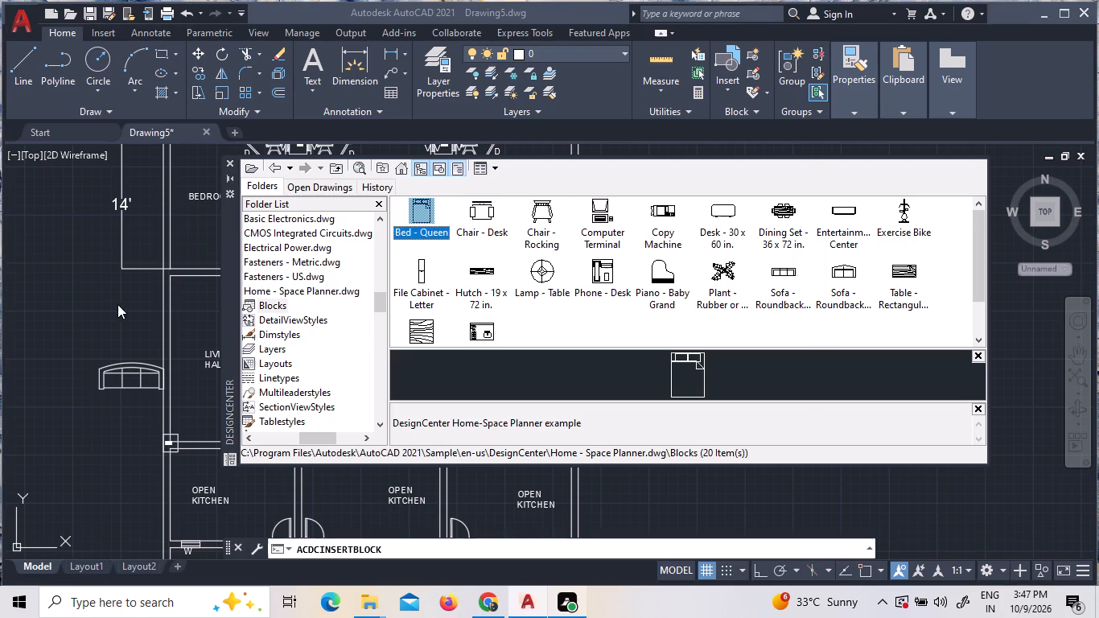
{"action": "left_click_drag", "start_coordinate": [117, 304], "coordinate": [74, 295]}
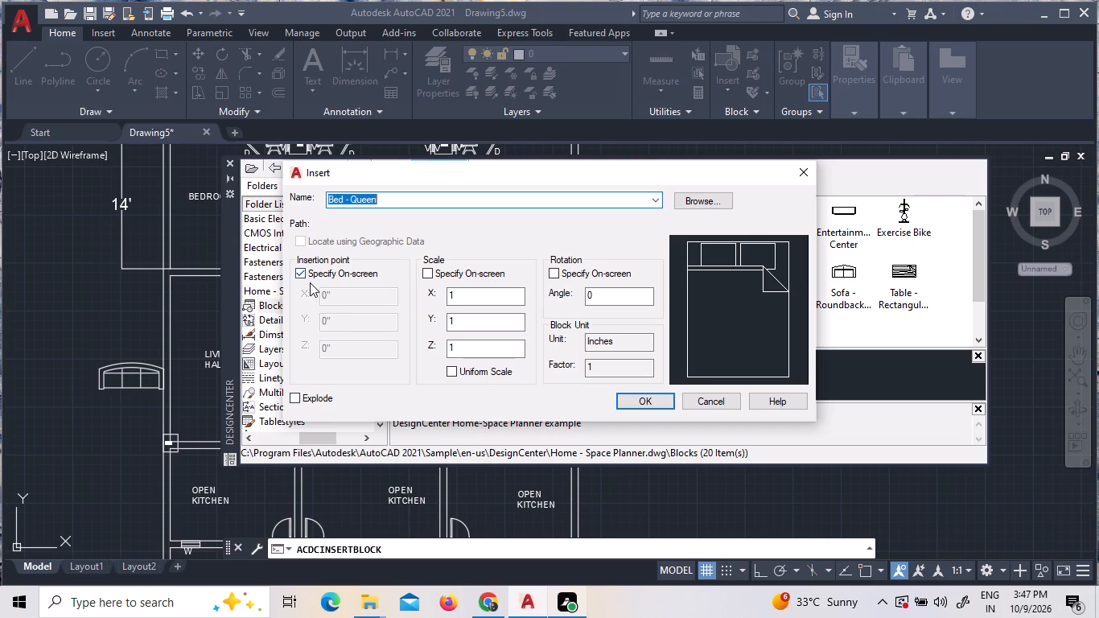
{"action": "left_click", "coordinate": [334, 298]}
{"action": "left_click", "coordinate": [339, 299]}
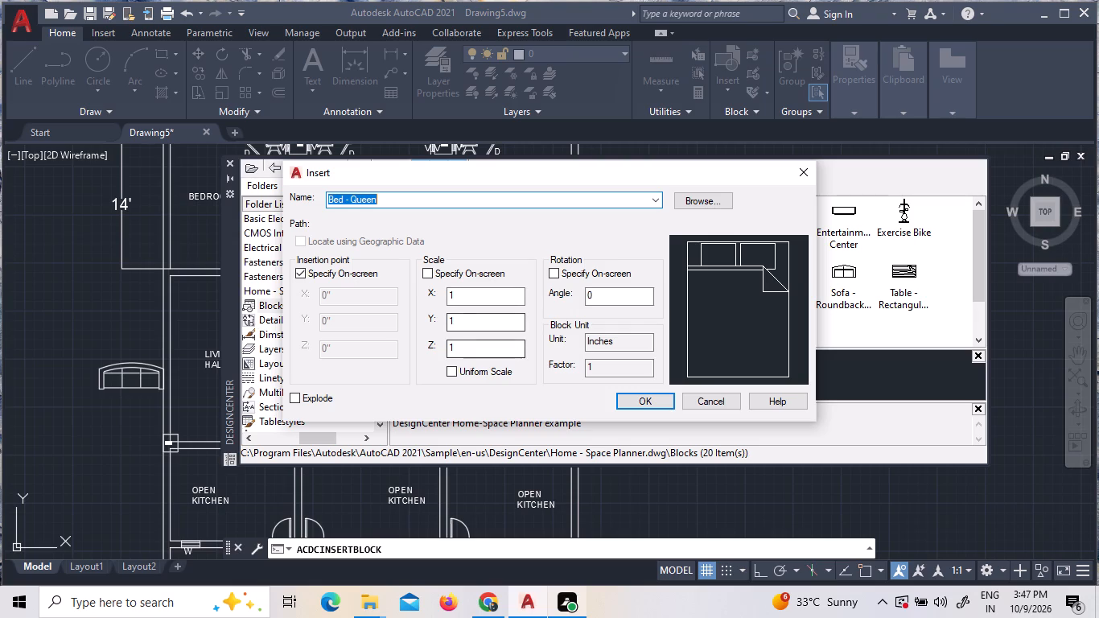
{"action": "left_click", "coordinate": [636, 401]}
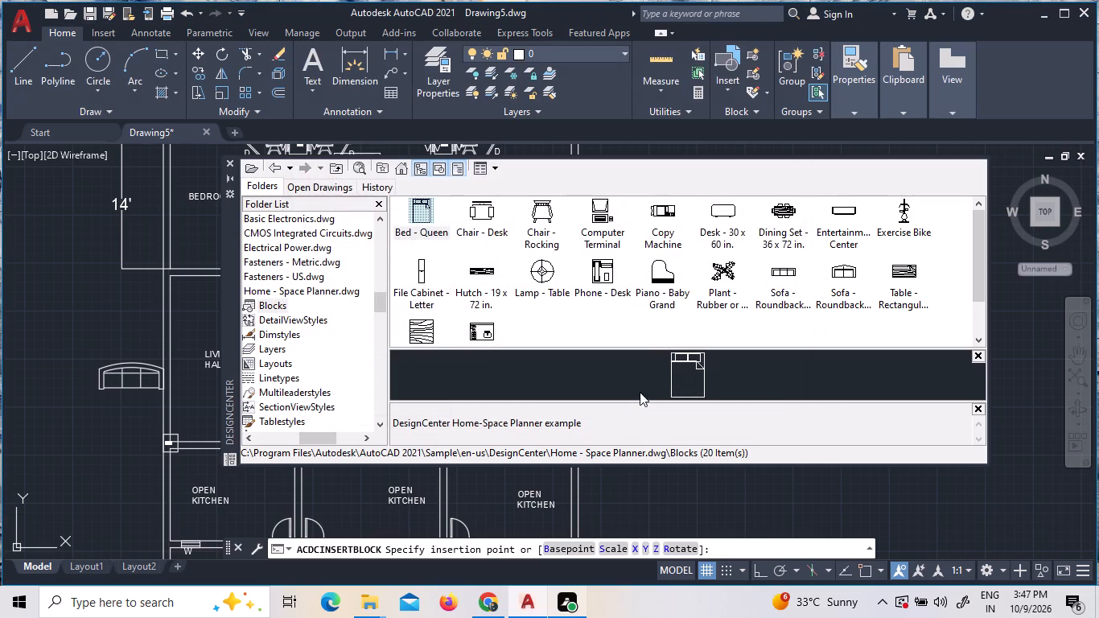
{"action": "left_click_drag", "start_coordinate": [681, 369], "coordinate": [208, 318]}
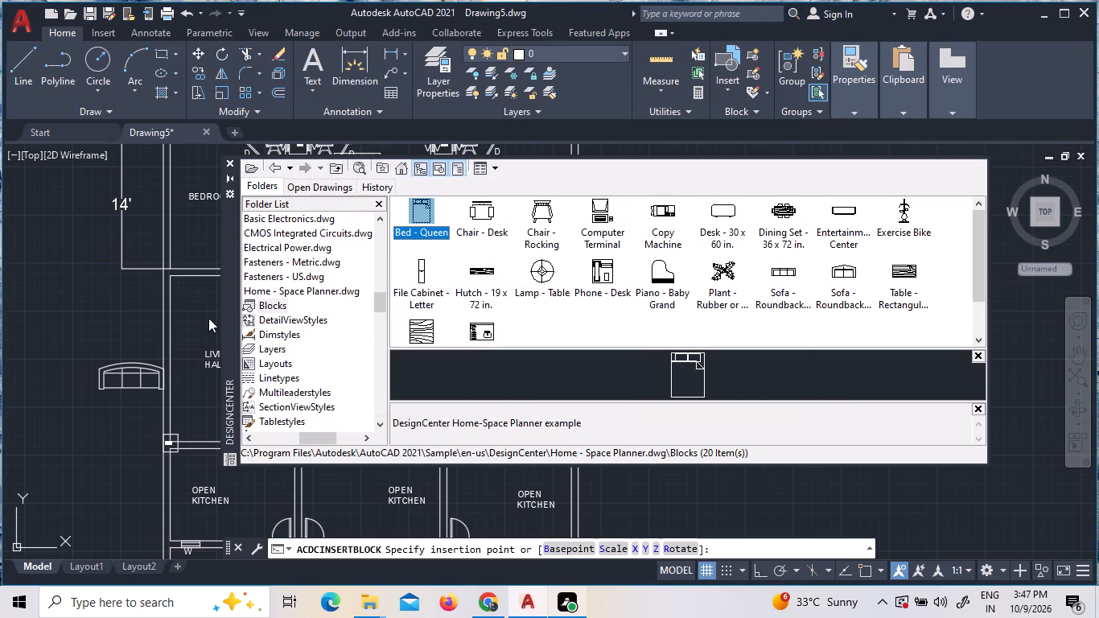
{"action": "left_click_drag", "start_coordinate": [208, 318], "coordinate": [81, 318]}
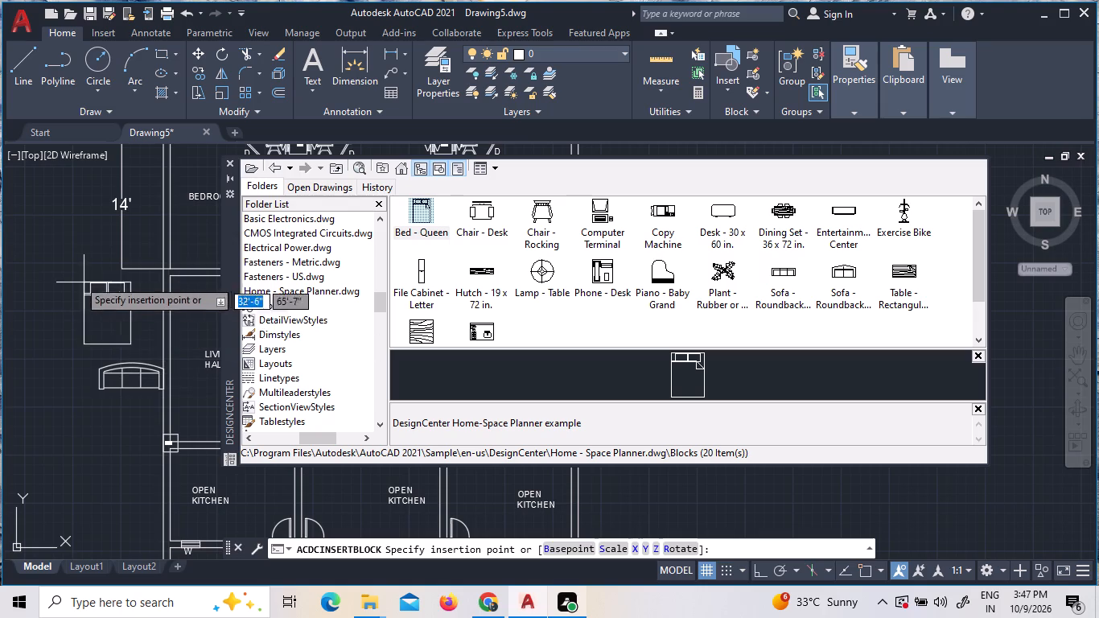
{"action": "left_click", "coordinate": [53, 282]}
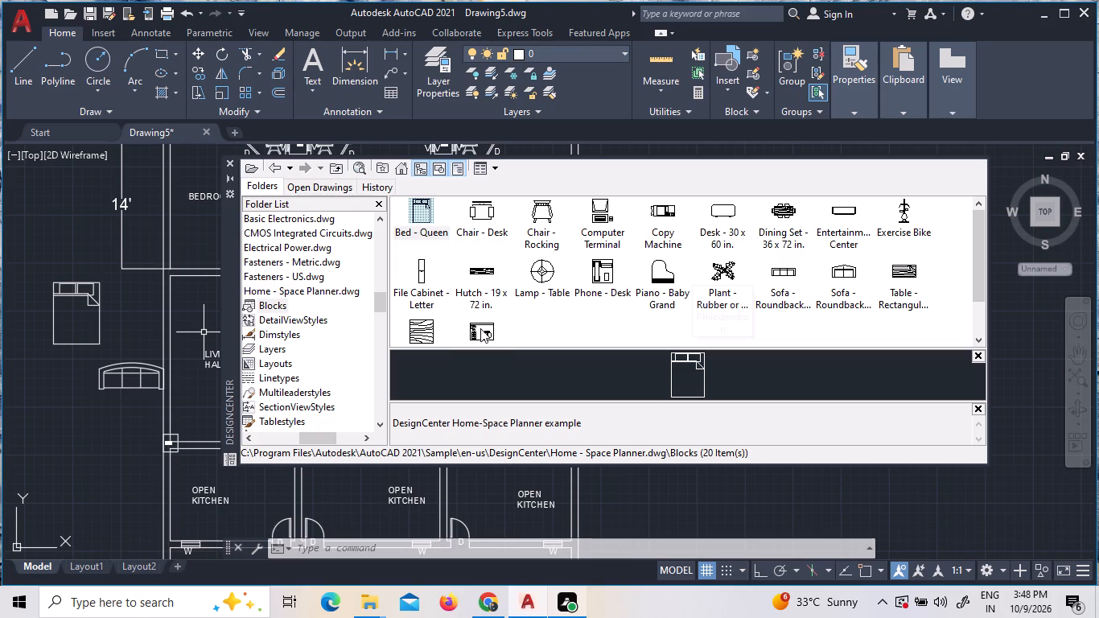
{"action": "scroll", "coordinate": [502, 328], "scroll_direction": "down", "scroll_amount": 3}
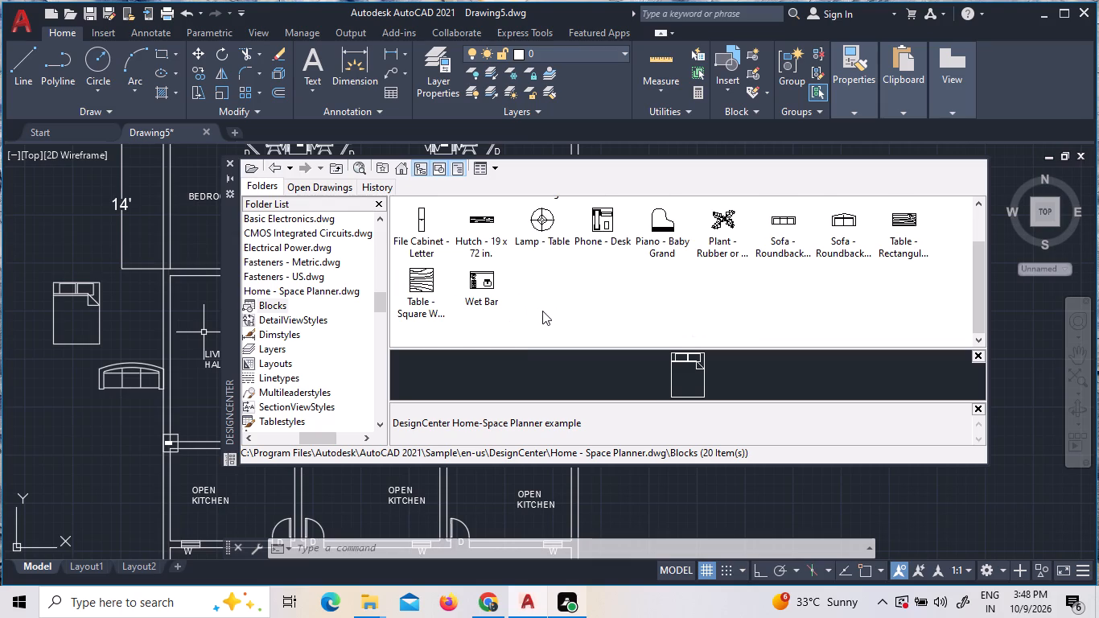
{"action": "key", "text": "Escape"}
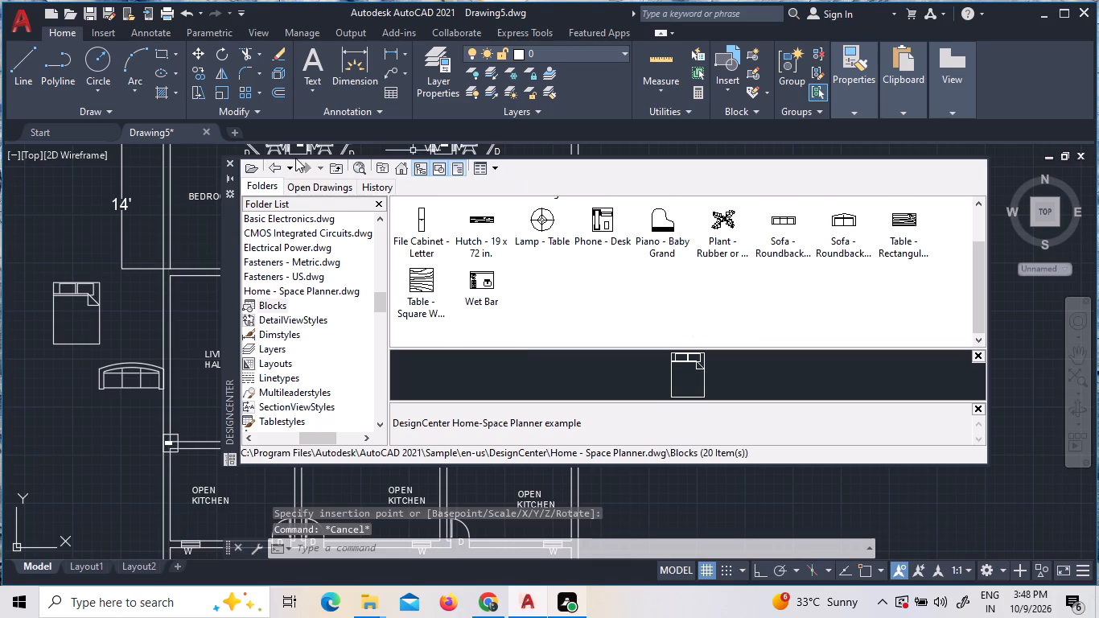
{"action": "left_click", "coordinate": [228, 162]}
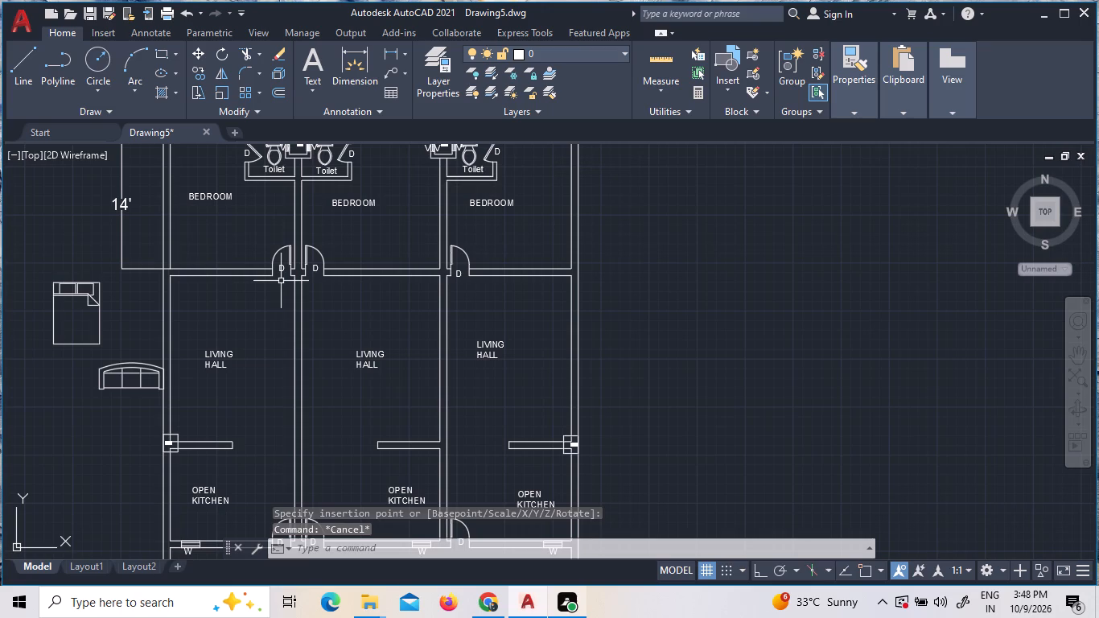
Rotate the sofa a quarter turn counterclockwise about its lower-left corner, with ortho on.
{"action": "left_click", "coordinate": [135, 371]}
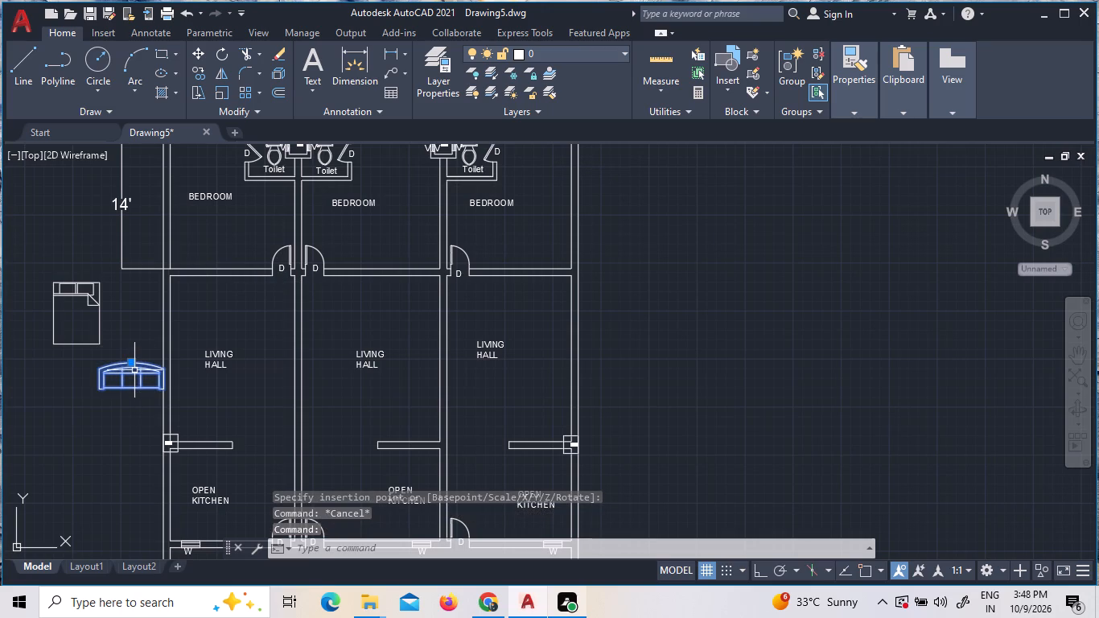
{"action": "right_click", "coordinate": [134, 370]}
{"action": "left_click", "coordinate": [179, 364]}
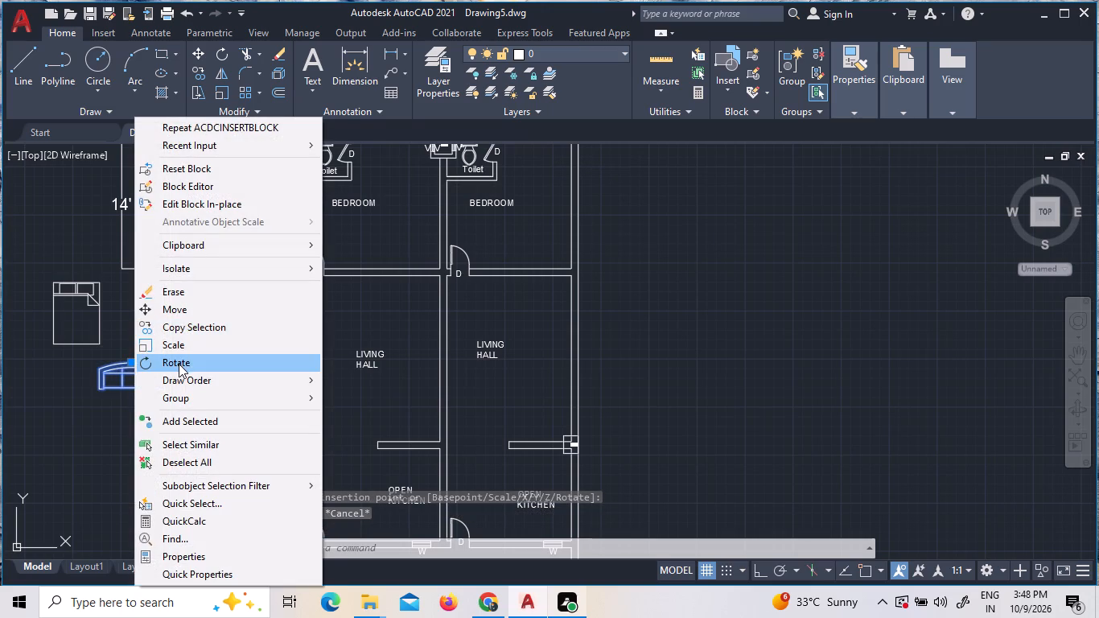
{"action": "scroll", "coordinate": [110, 382], "scroll_direction": "up", "scroll_amount": 1}
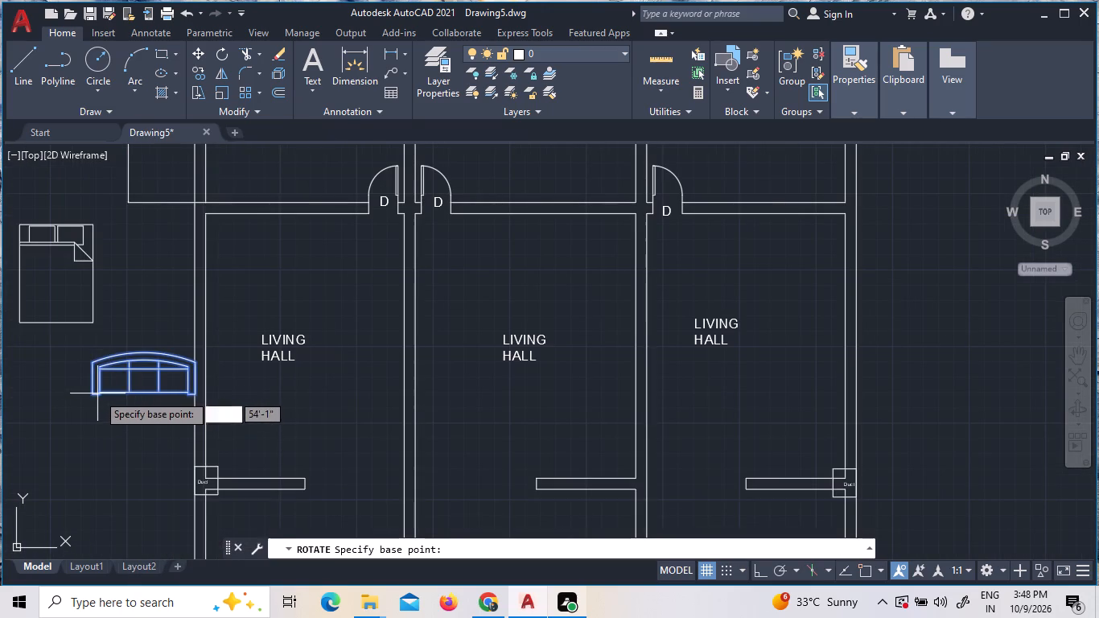
{"action": "left_click", "coordinate": [97, 393]}
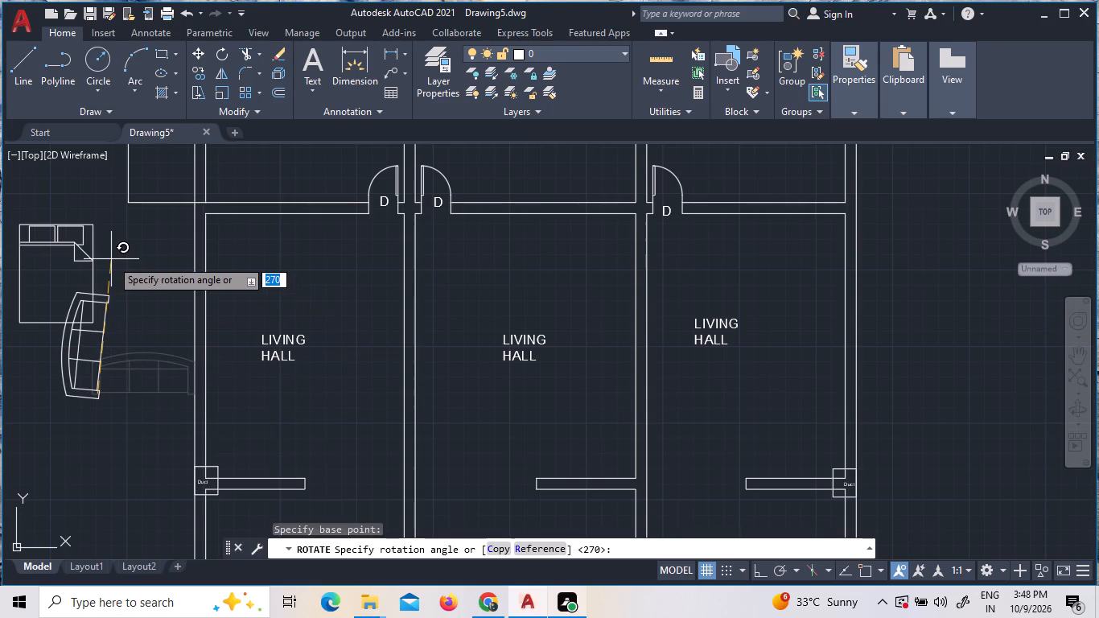
{"action": "key", "text": "F8"}
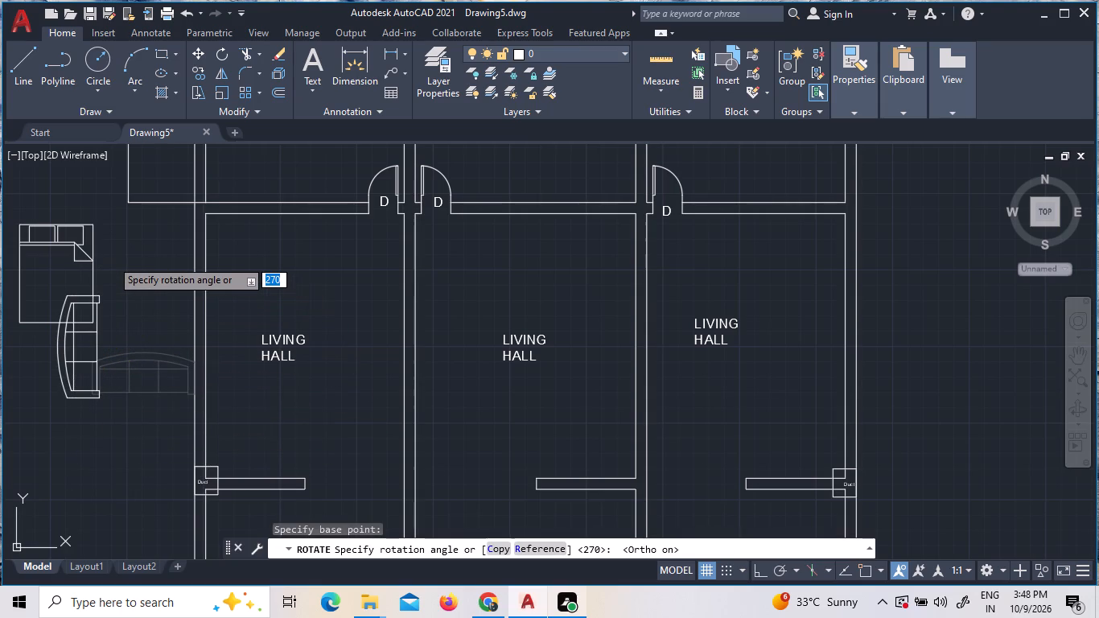
{"action": "left_click", "coordinate": [111, 259]}
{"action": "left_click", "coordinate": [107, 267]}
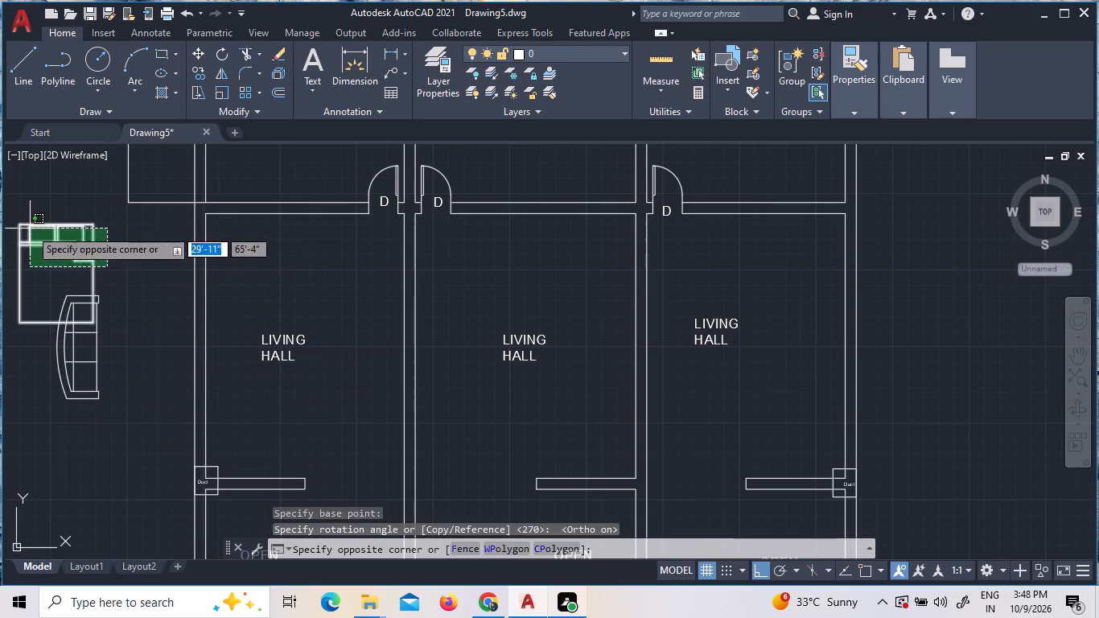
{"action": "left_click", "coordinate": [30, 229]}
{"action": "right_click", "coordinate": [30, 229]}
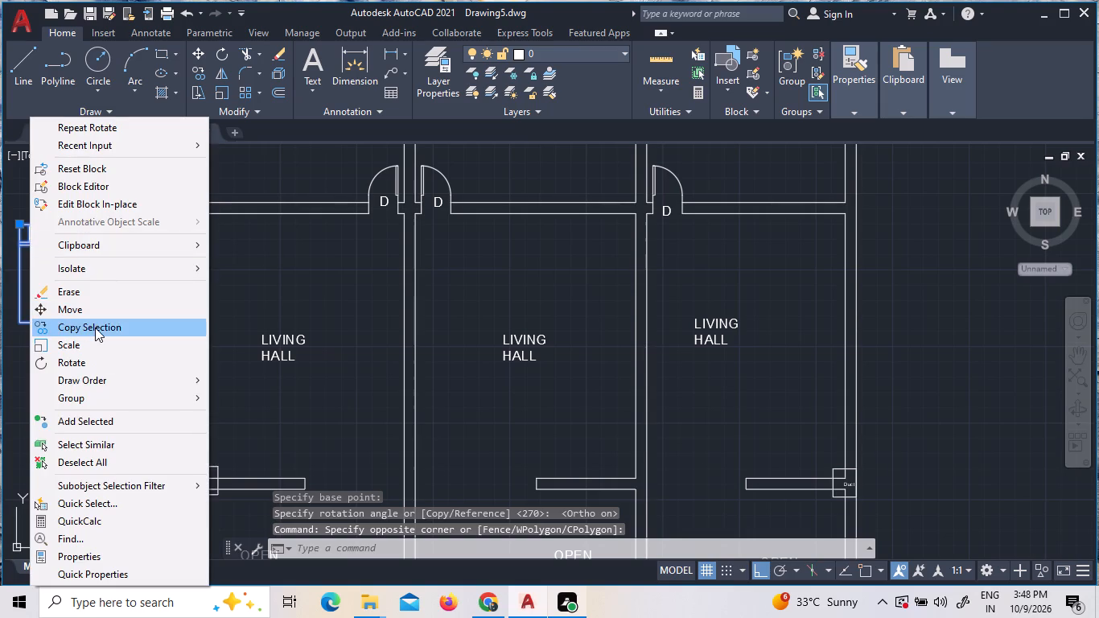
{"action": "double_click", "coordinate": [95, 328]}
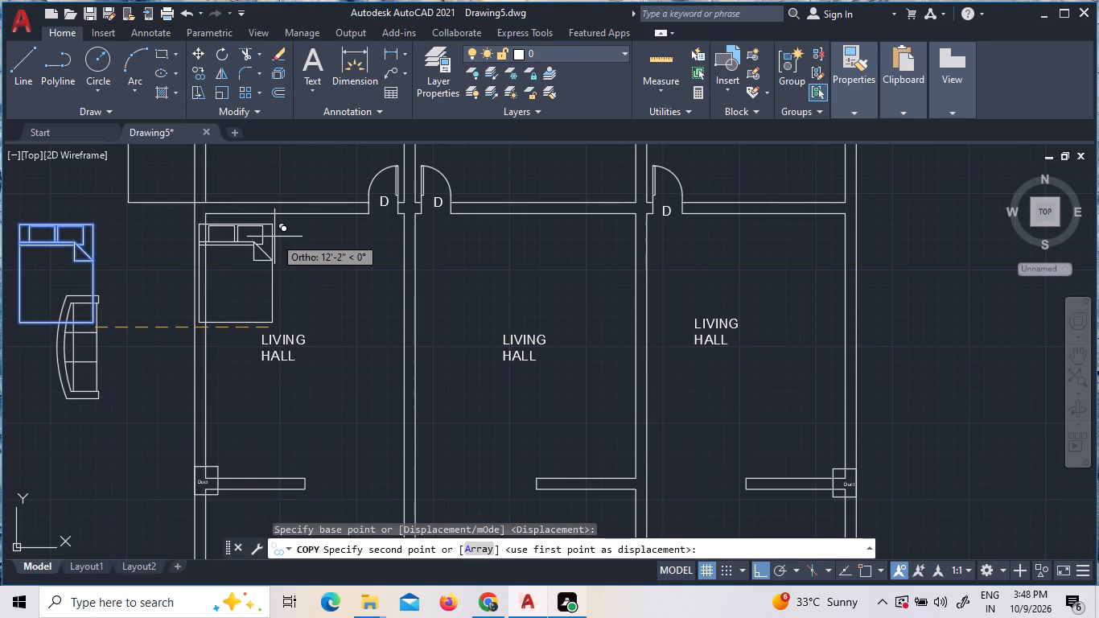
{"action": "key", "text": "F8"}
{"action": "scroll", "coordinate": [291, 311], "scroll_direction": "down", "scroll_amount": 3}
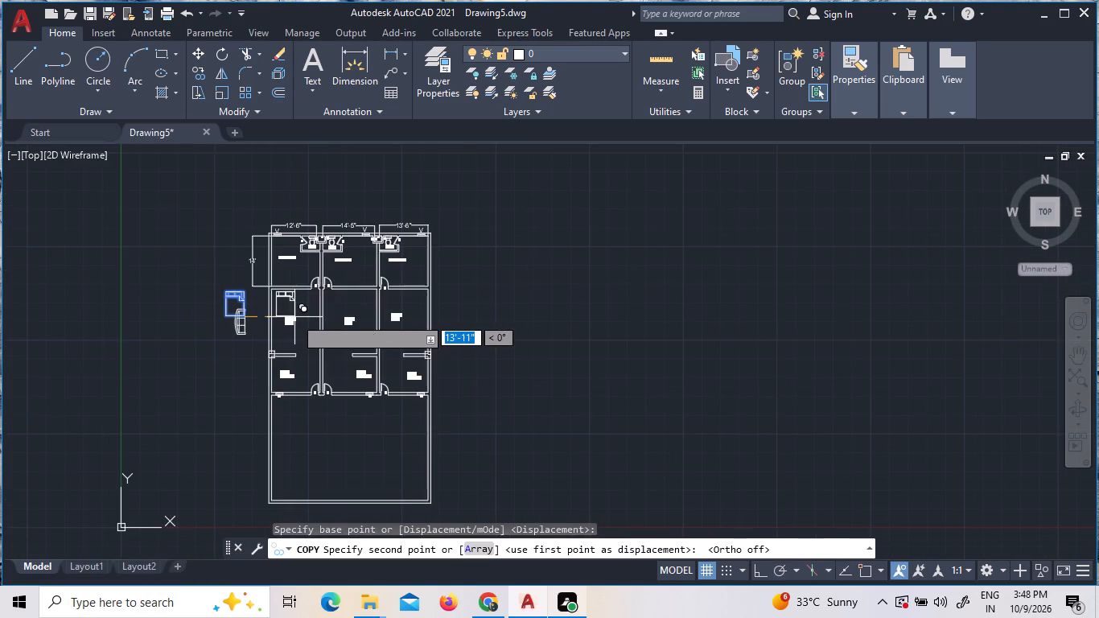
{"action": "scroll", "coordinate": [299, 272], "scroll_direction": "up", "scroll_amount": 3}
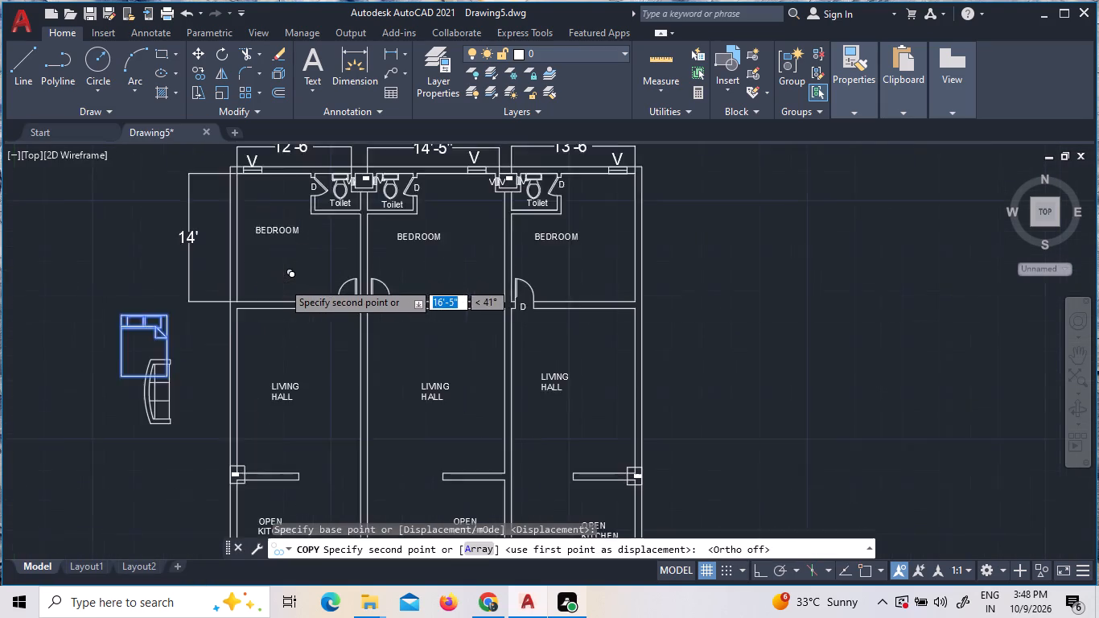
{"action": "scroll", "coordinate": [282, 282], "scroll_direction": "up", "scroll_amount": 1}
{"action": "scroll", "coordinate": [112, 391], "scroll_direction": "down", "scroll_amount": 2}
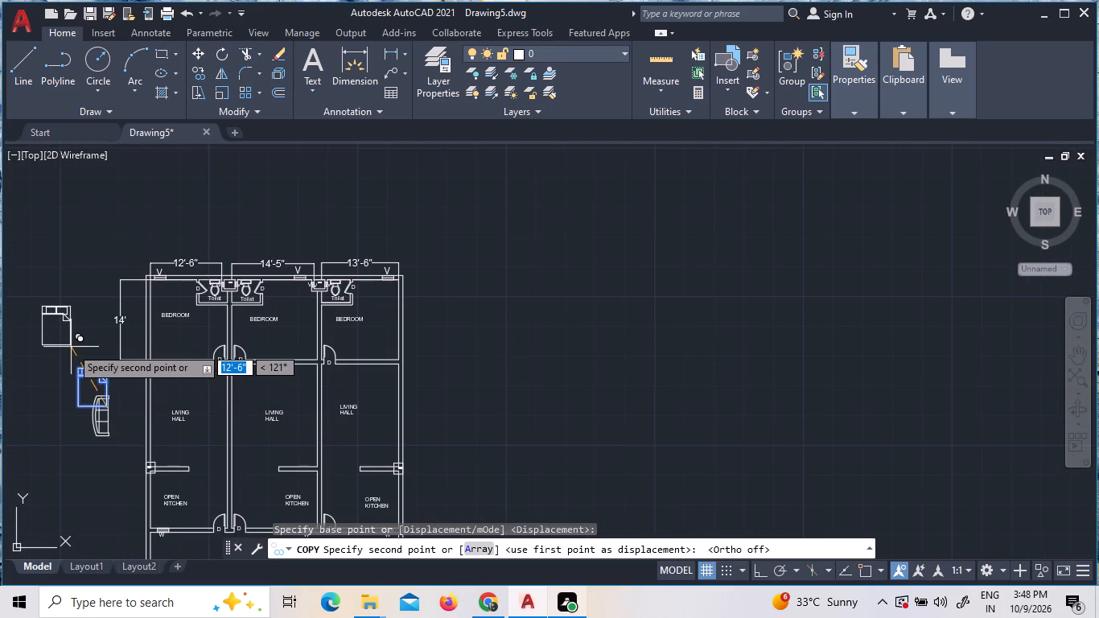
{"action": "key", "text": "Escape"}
Rotate the queen bed outside the plan a quarter turn counterclockwise about its lower-right corner, with ortho on.
{"action": "left_click", "coordinate": [115, 381]}
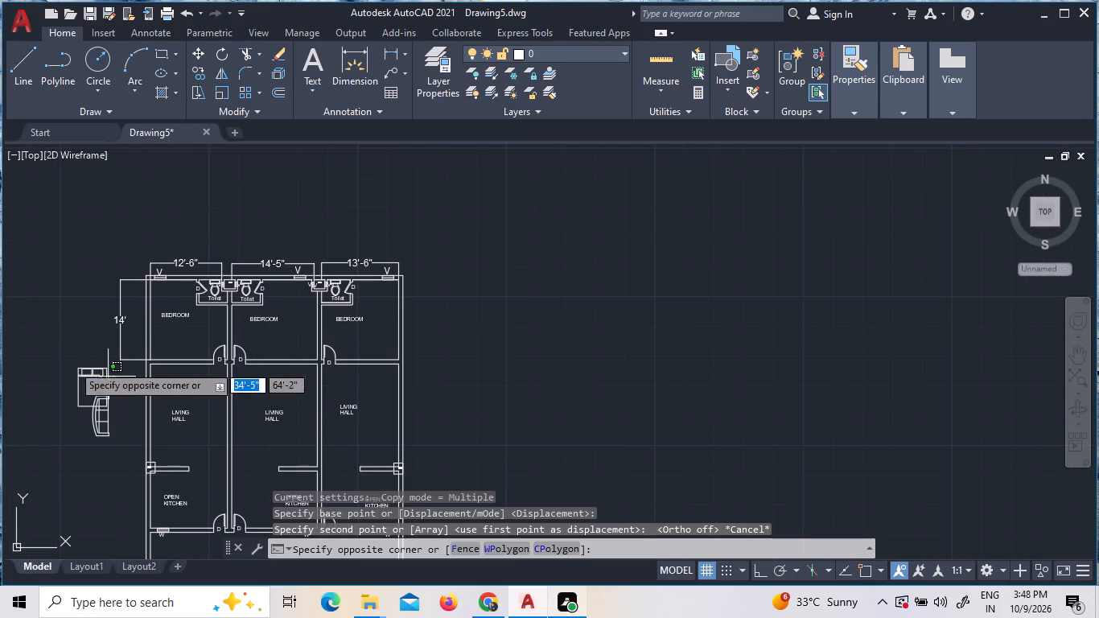
{"action": "left_click", "coordinate": [56, 359]}
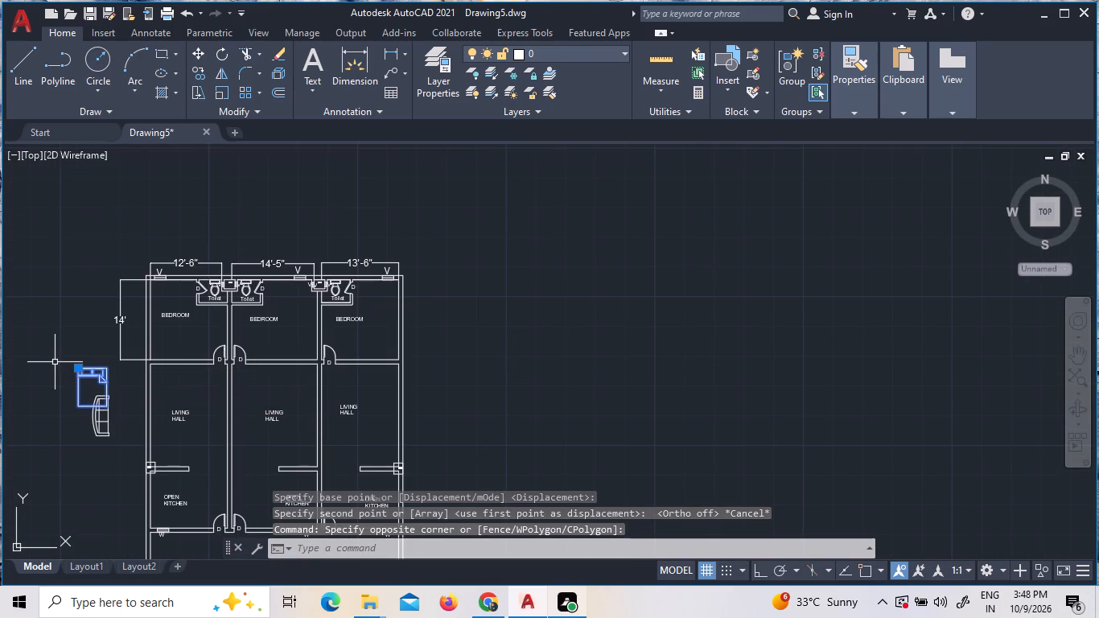
{"action": "type", "text": "RO"}
{"action": "key", "text": "Return"}
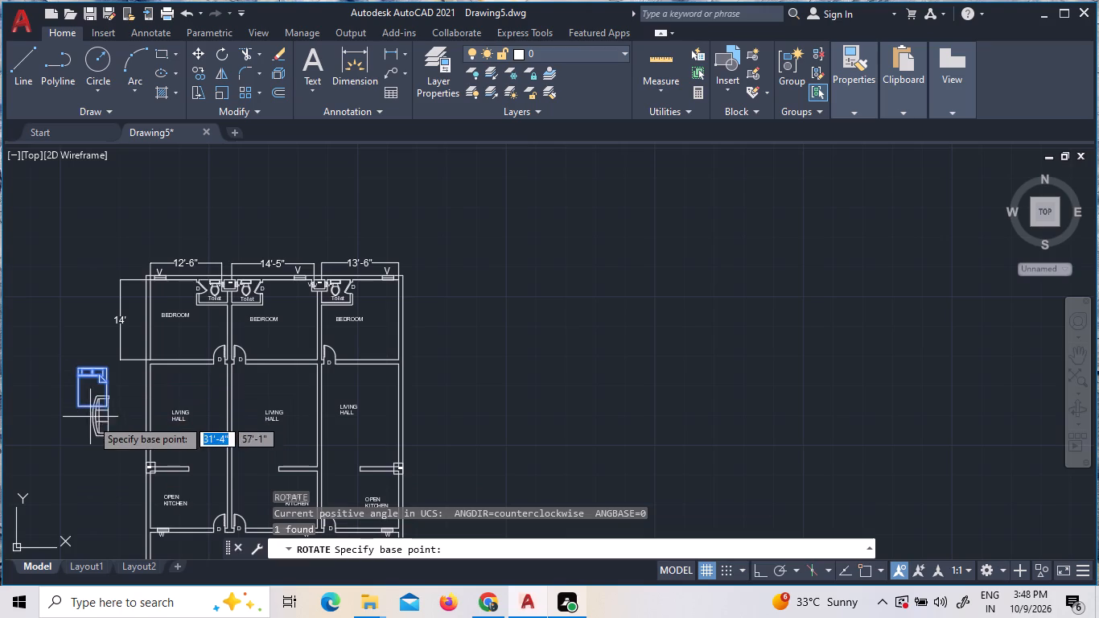
{"action": "scroll", "coordinate": [99, 416], "scroll_direction": "up", "scroll_amount": 5}
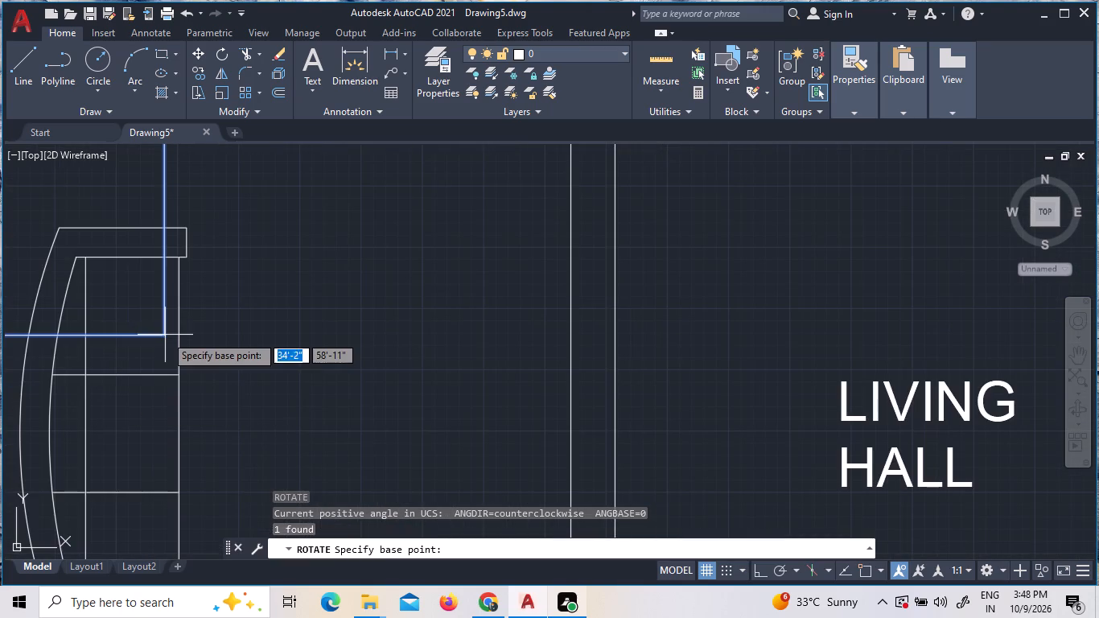
{"action": "left_click", "coordinate": [165, 334]}
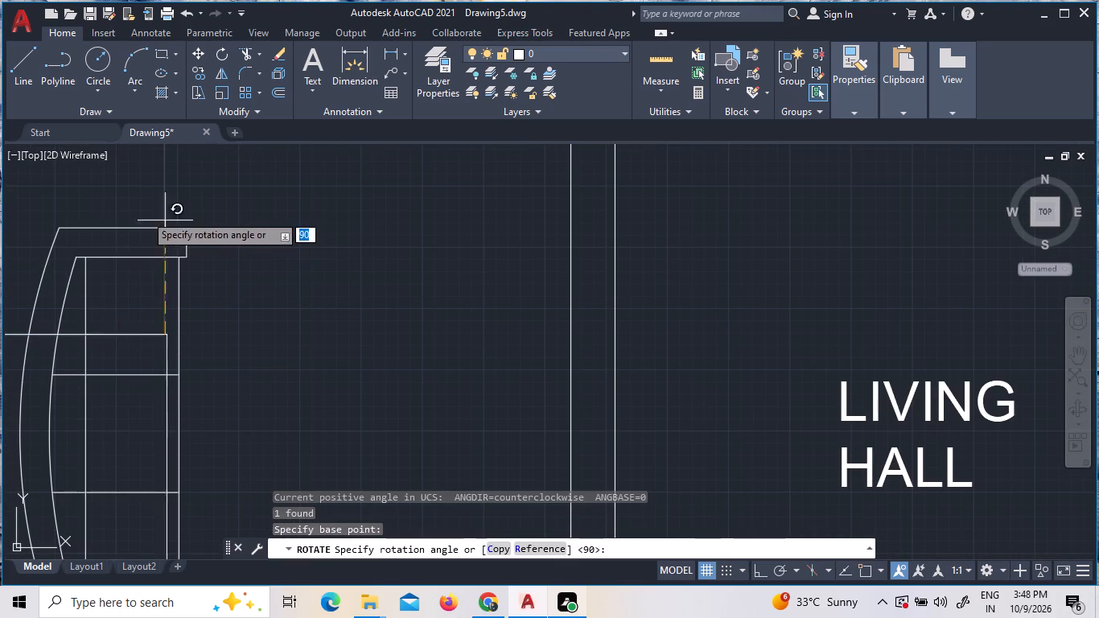
{"action": "key", "text": "F8"}
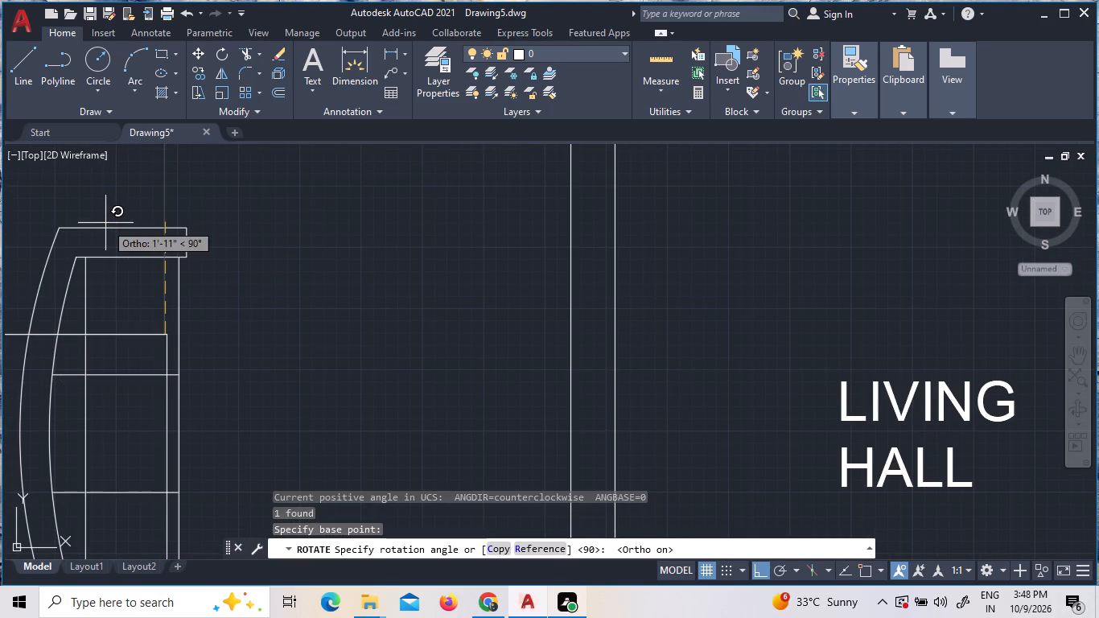
{"action": "left_click", "coordinate": [125, 208]}
Copy the rotated bed into the left unit's bedroom with ortho off, below the BEDROOM label and with its pillows beside the outer wall.
{"action": "scroll", "coordinate": [203, 278], "scroll_direction": "down", "scroll_amount": 1}
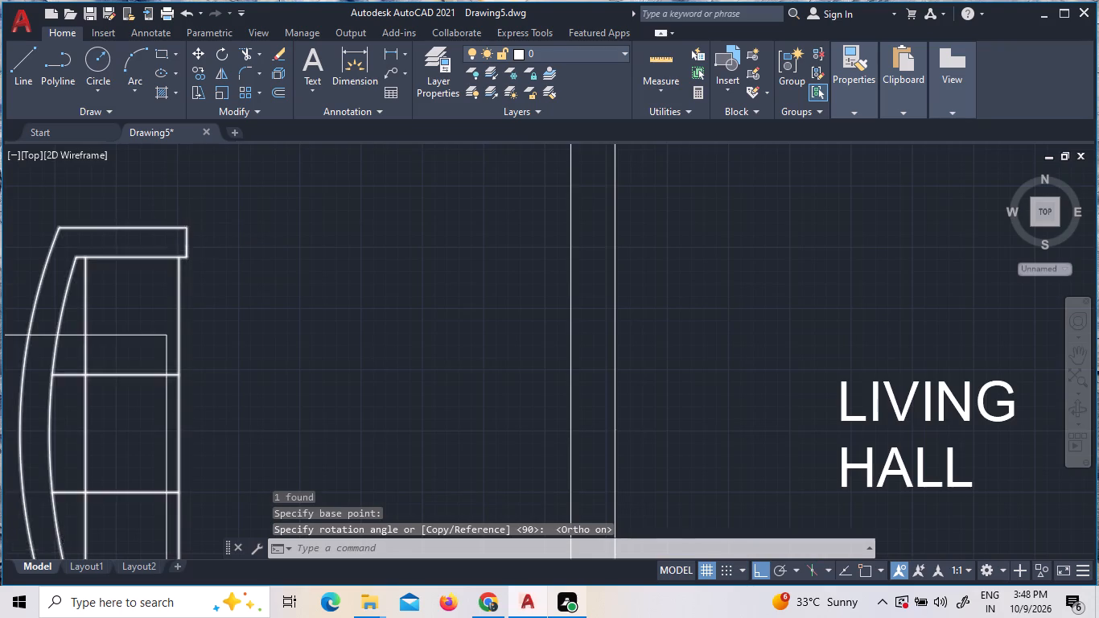
{"action": "scroll", "coordinate": [206, 284], "scroll_direction": "down", "scroll_amount": 1}
{"action": "left_click", "coordinate": [96, 352]}
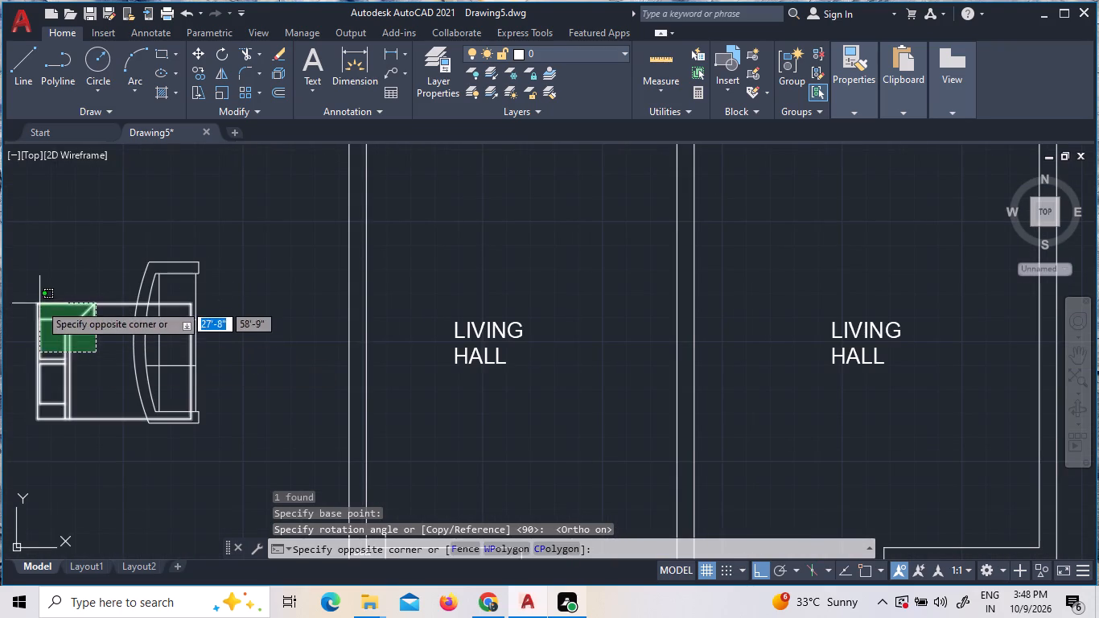
{"action": "left_click", "coordinate": [39, 300]}
{"action": "right_click", "coordinate": [39, 300]}
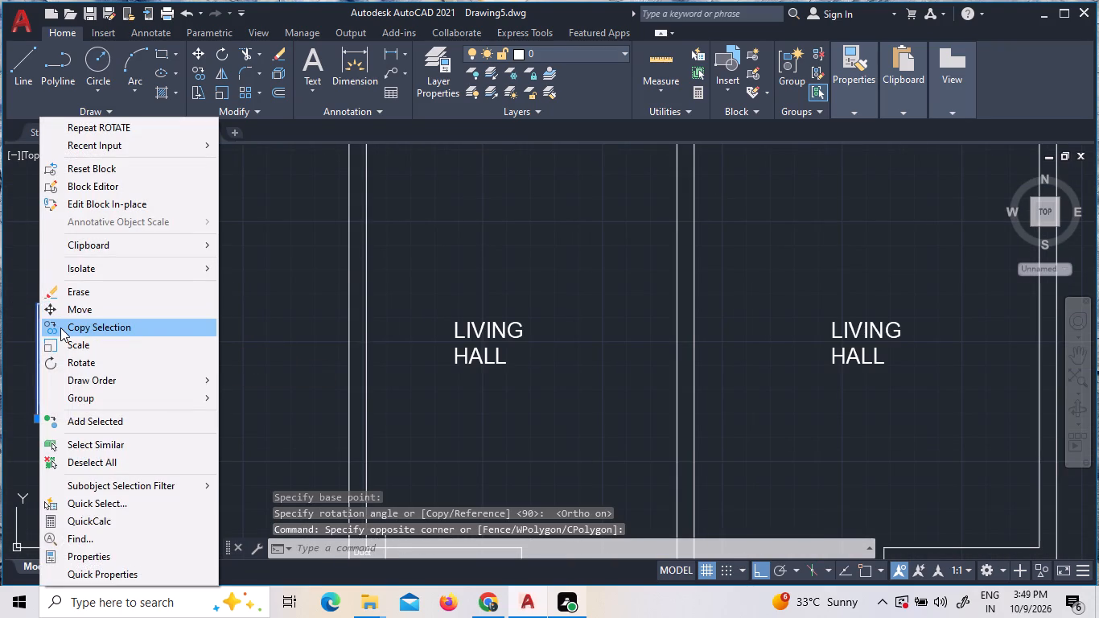
{"action": "double_click", "coordinate": [60, 328]}
{"action": "scroll", "coordinate": [236, 324], "scroll_direction": "down", "scroll_amount": 4}
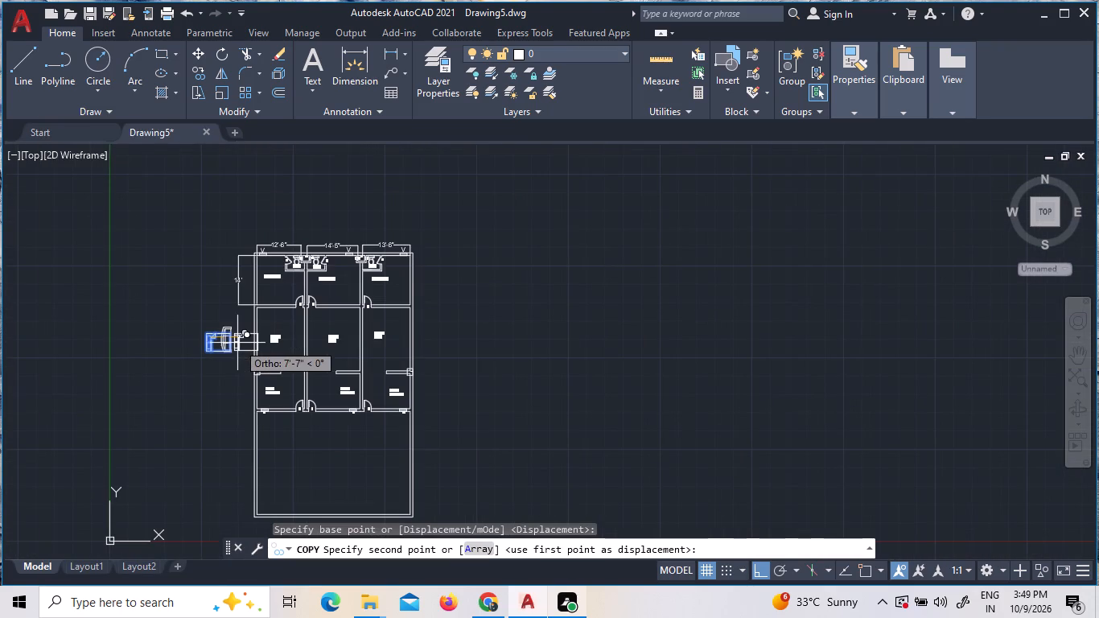
{"action": "key", "text": "F8"}
{"action": "scroll", "coordinate": [282, 281], "scroll_direction": "up", "scroll_amount": 1}
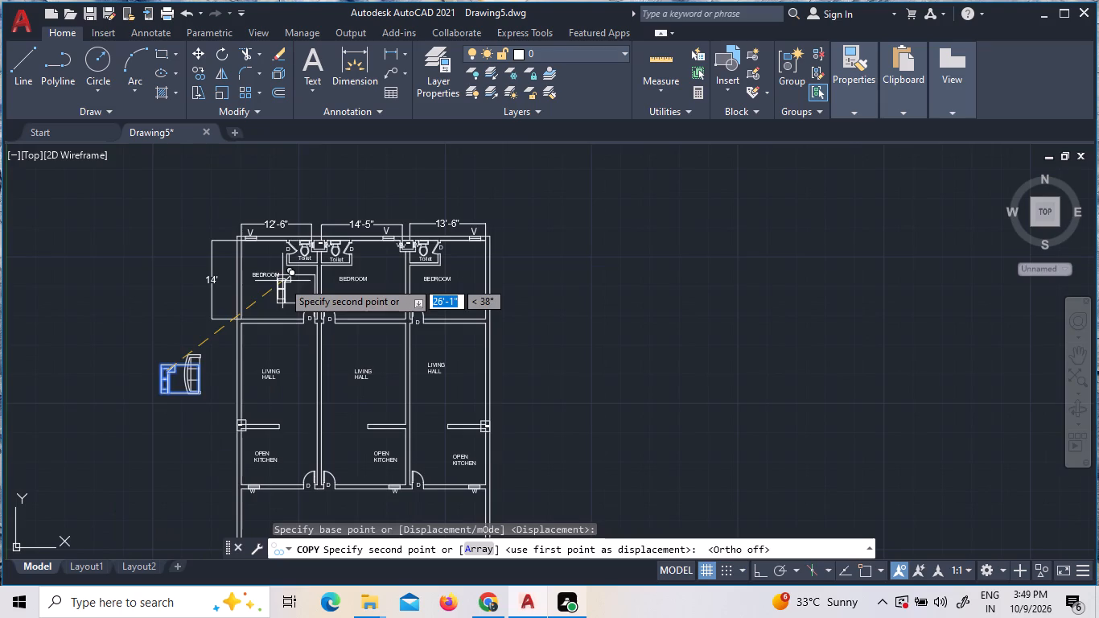
{"action": "scroll", "coordinate": [259, 285], "scroll_direction": "up", "scroll_amount": 3}
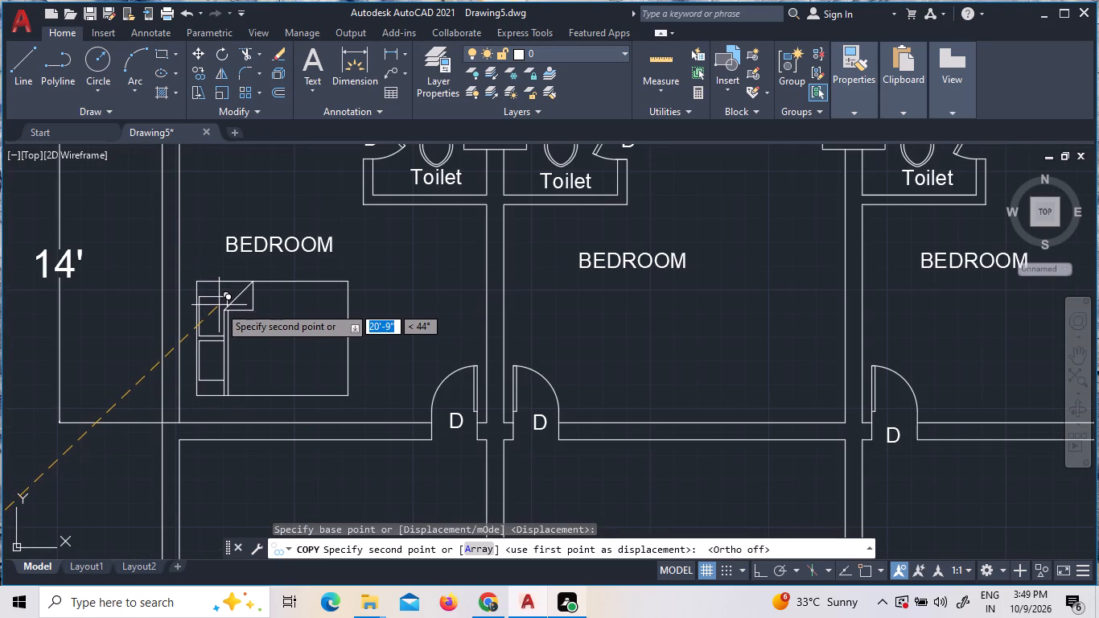
{"action": "left_click", "coordinate": [219, 307]}
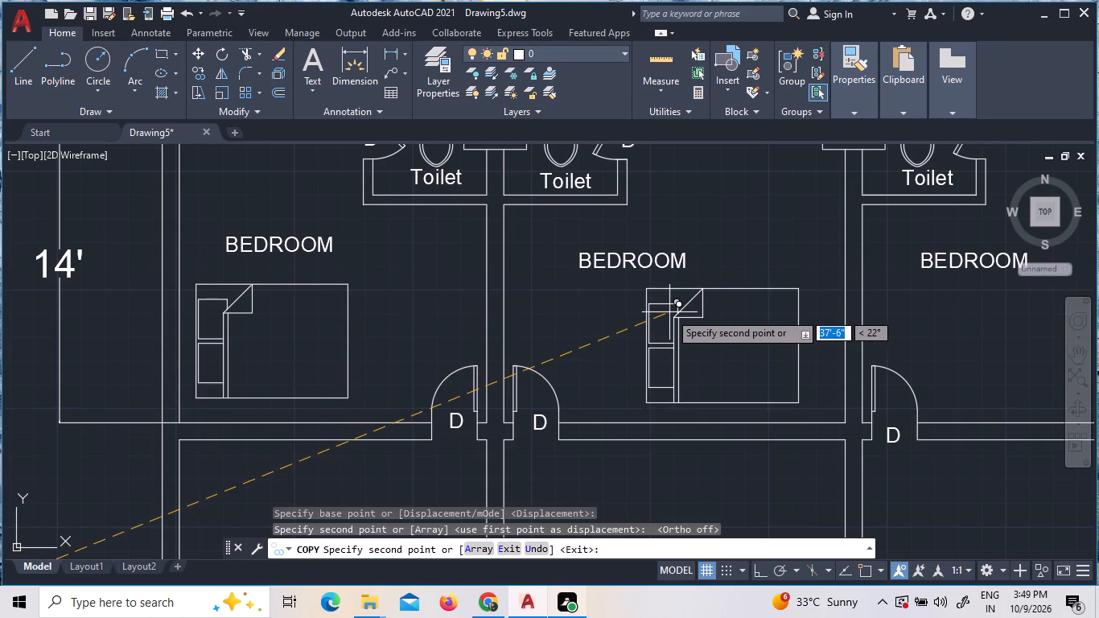
{"action": "scroll", "coordinate": [654, 319], "scroll_direction": "down", "scroll_amount": 1}
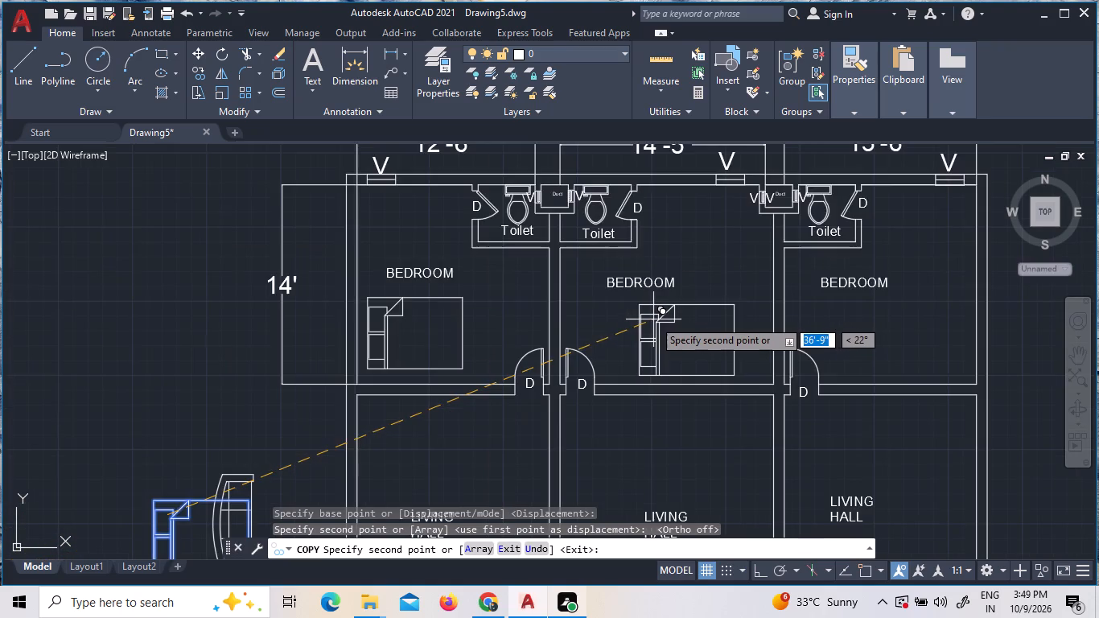
{"action": "scroll", "coordinate": [653, 319], "scroll_direction": "down", "scroll_amount": 1}
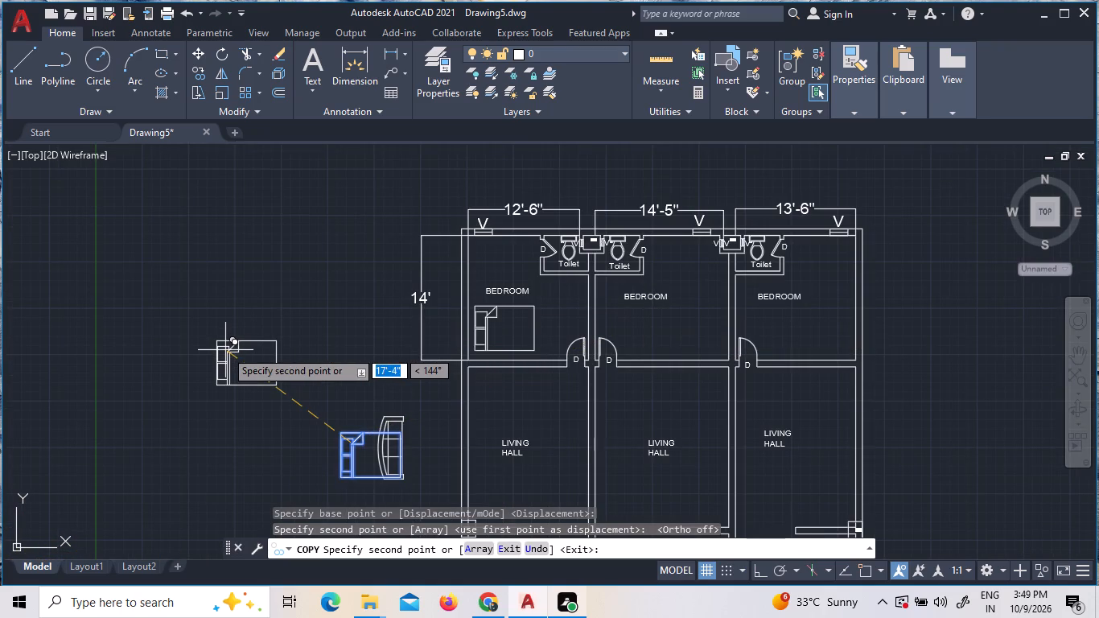
{"action": "key", "text": "Escape"}
Rotate the original bed outside the plan 180 degrees about its upper-right corner, with ortho on.
{"action": "left_click", "coordinate": [380, 485]}
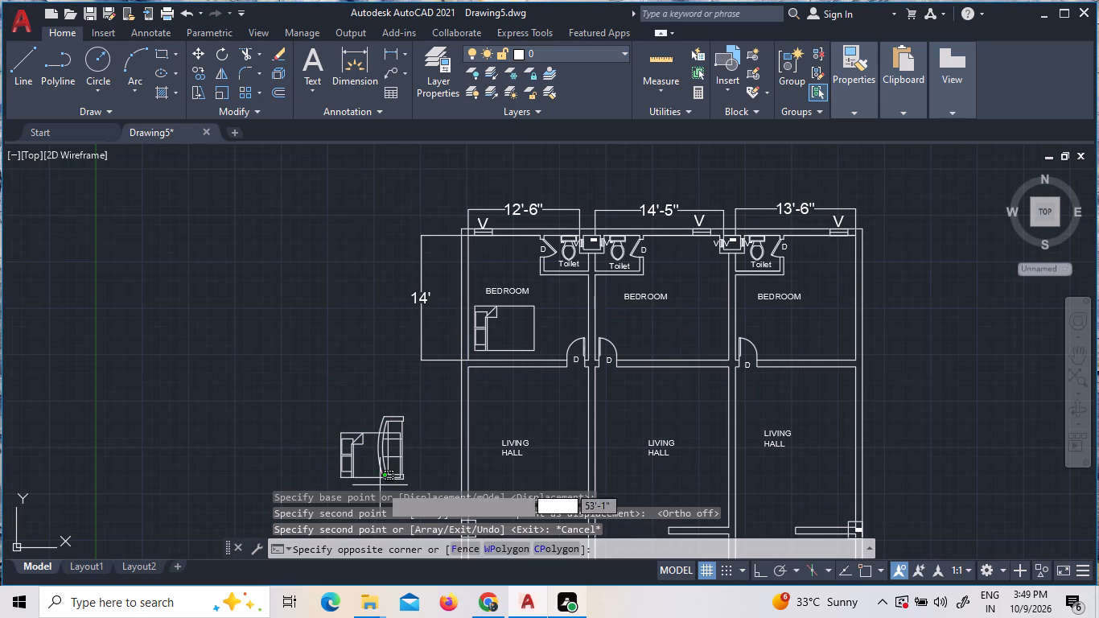
{"action": "left_click", "coordinate": [340, 443]}
{"action": "key", "text": "Escape"}
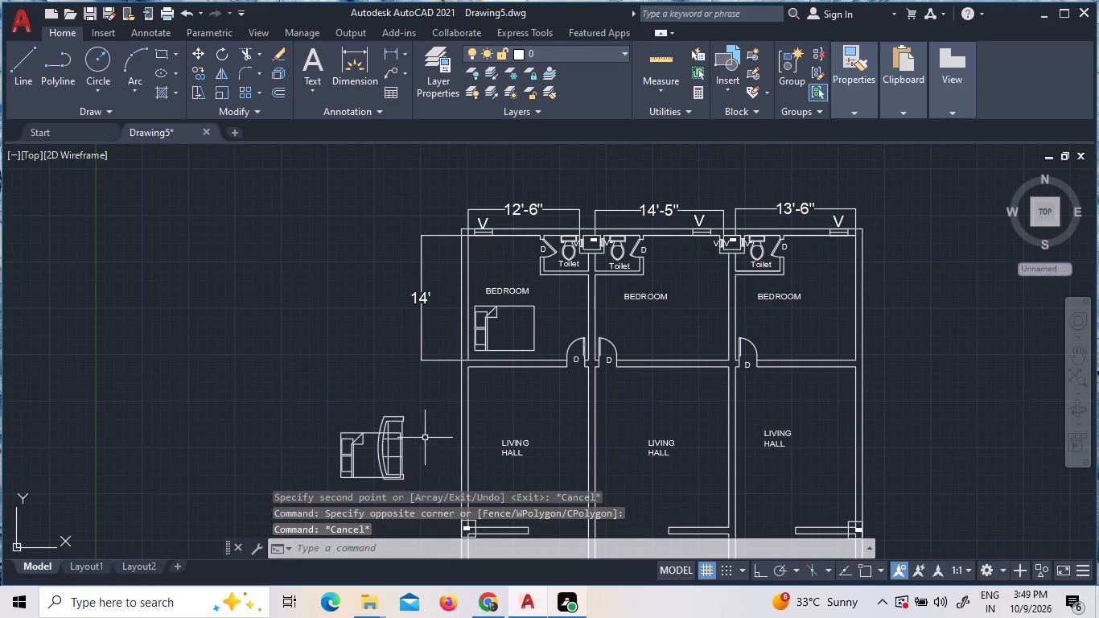
{"action": "scroll", "coordinate": [383, 447], "scroll_direction": "up", "scroll_amount": 1}
{"action": "left_click", "coordinate": [359, 426]}
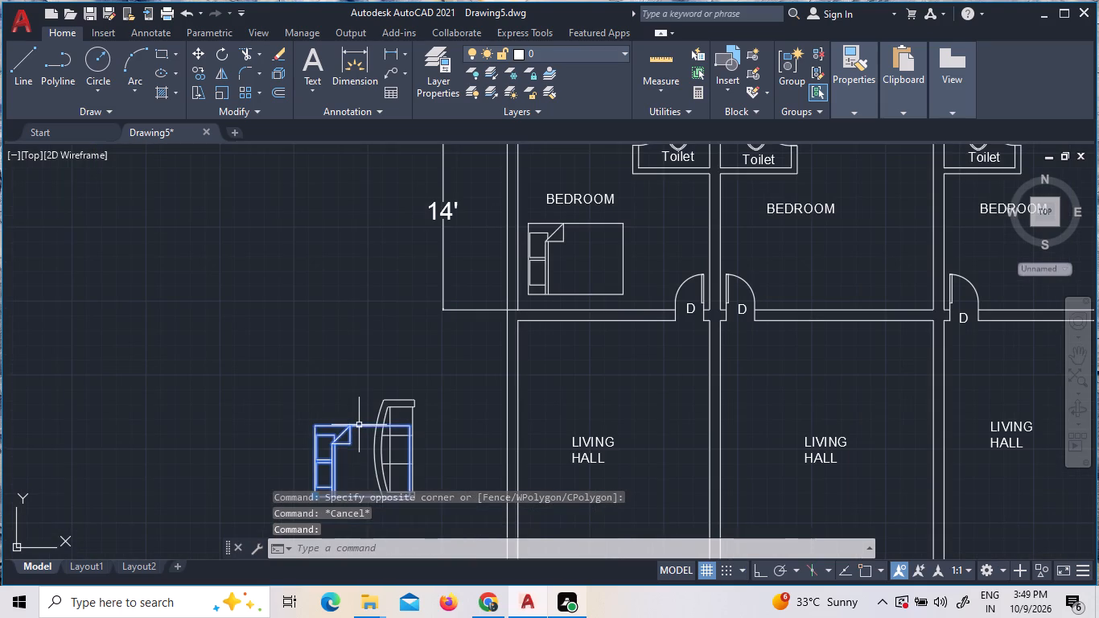
{"action": "right_click", "coordinate": [359, 425]}
{"action": "left_click", "coordinate": [436, 362]}
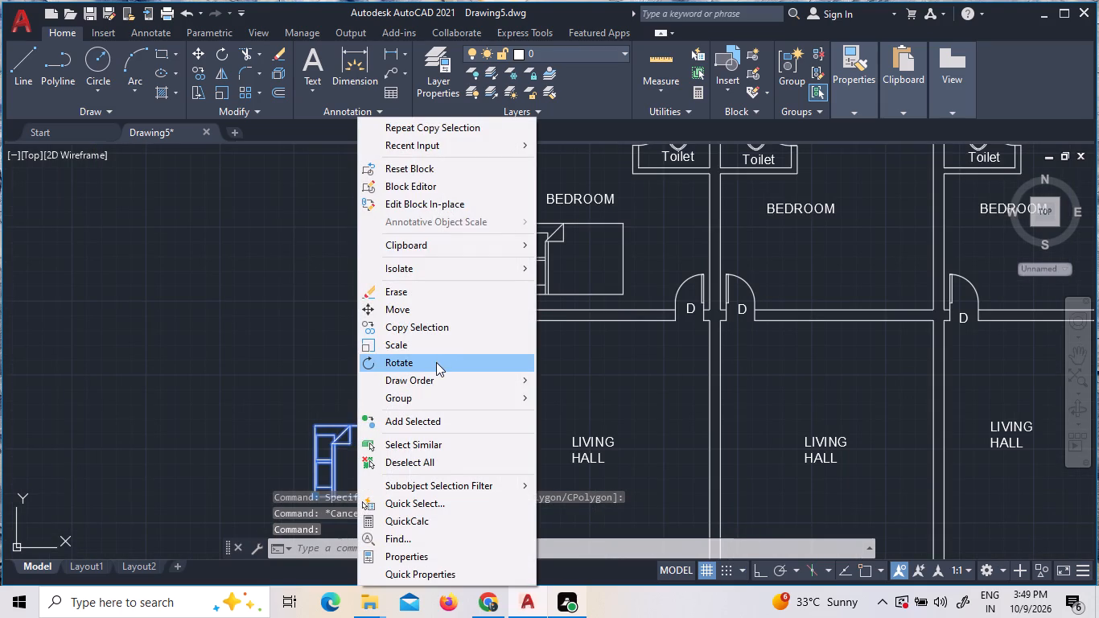
{"action": "left_click", "coordinate": [408, 426]}
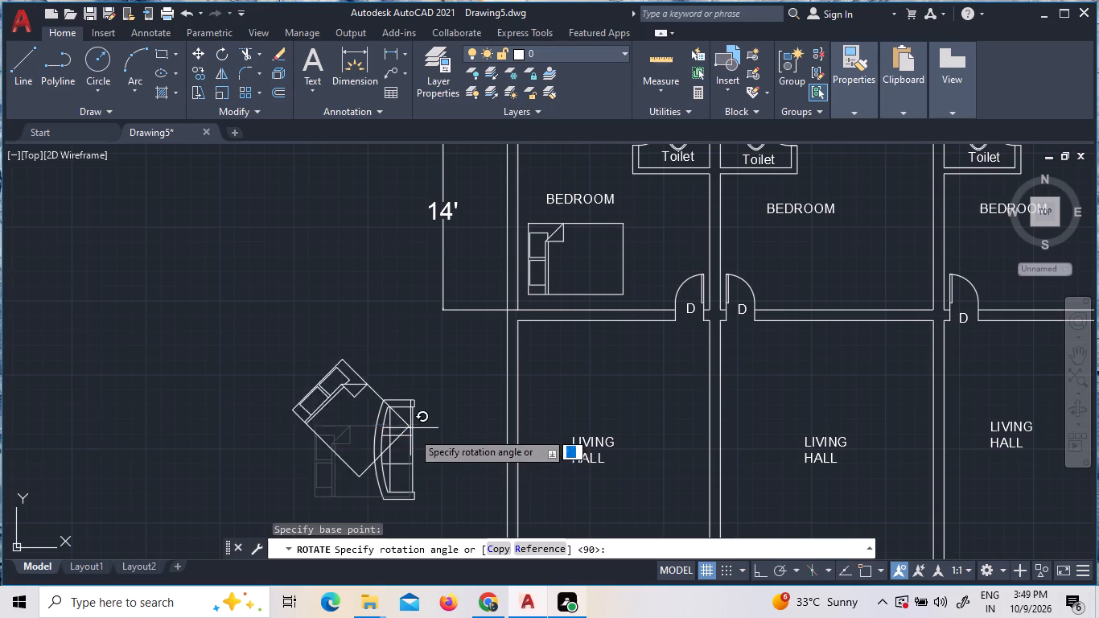
{"action": "key", "text": "F8"}
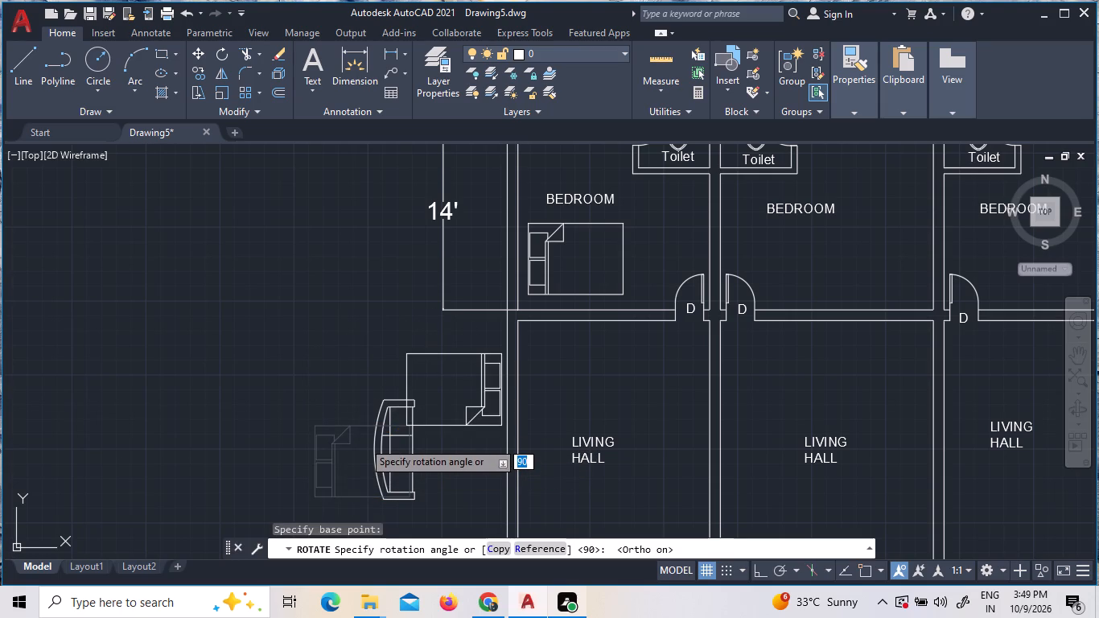
{"action": "left_click", "coordinate": [363, 441]}
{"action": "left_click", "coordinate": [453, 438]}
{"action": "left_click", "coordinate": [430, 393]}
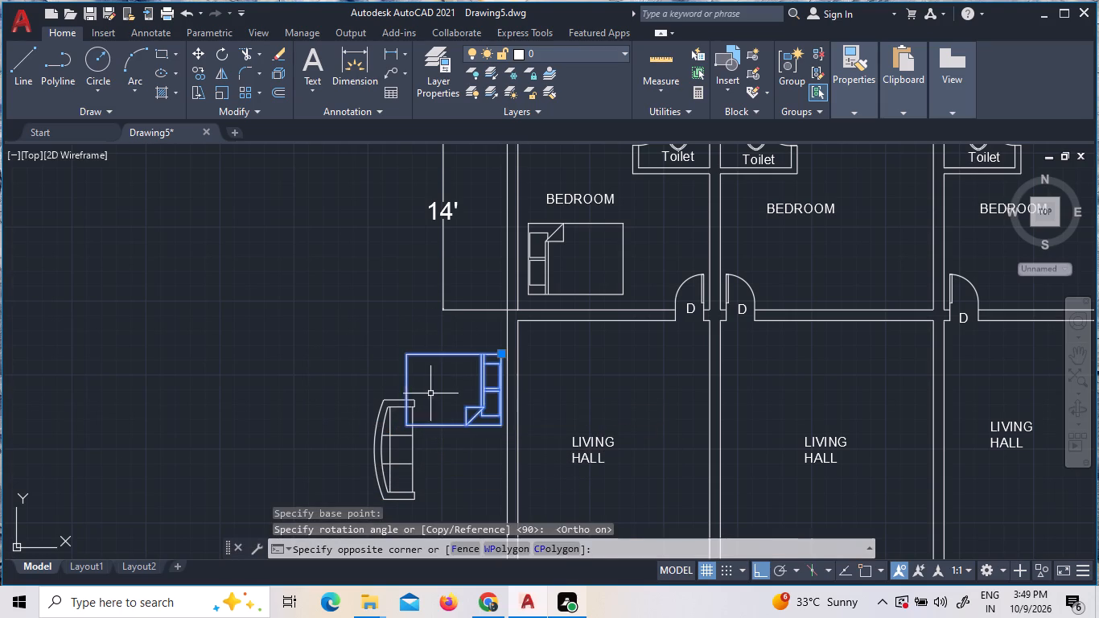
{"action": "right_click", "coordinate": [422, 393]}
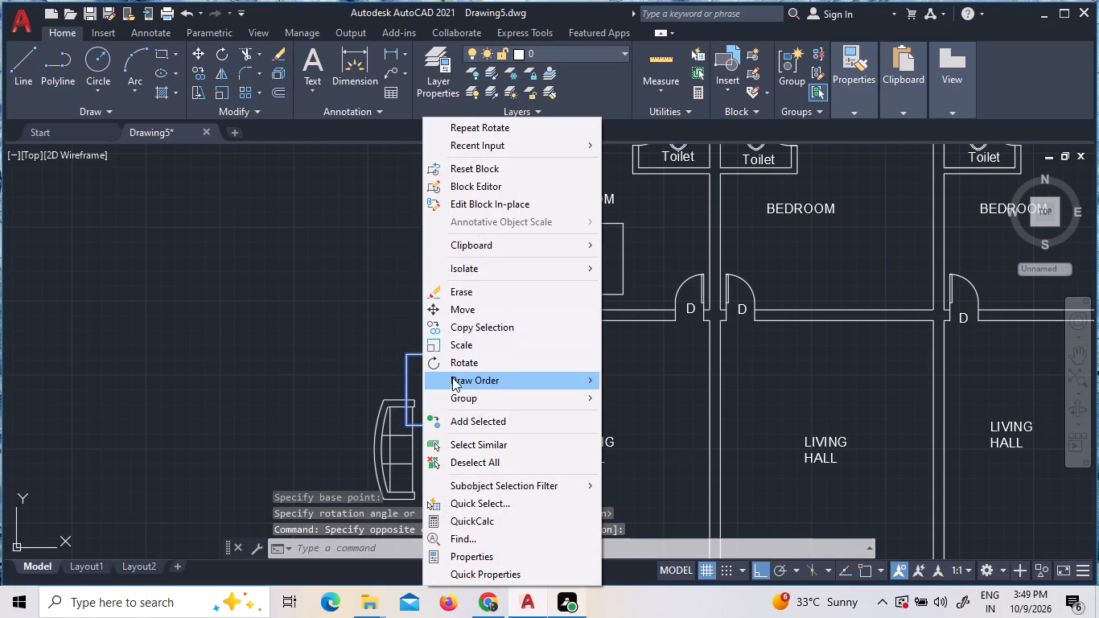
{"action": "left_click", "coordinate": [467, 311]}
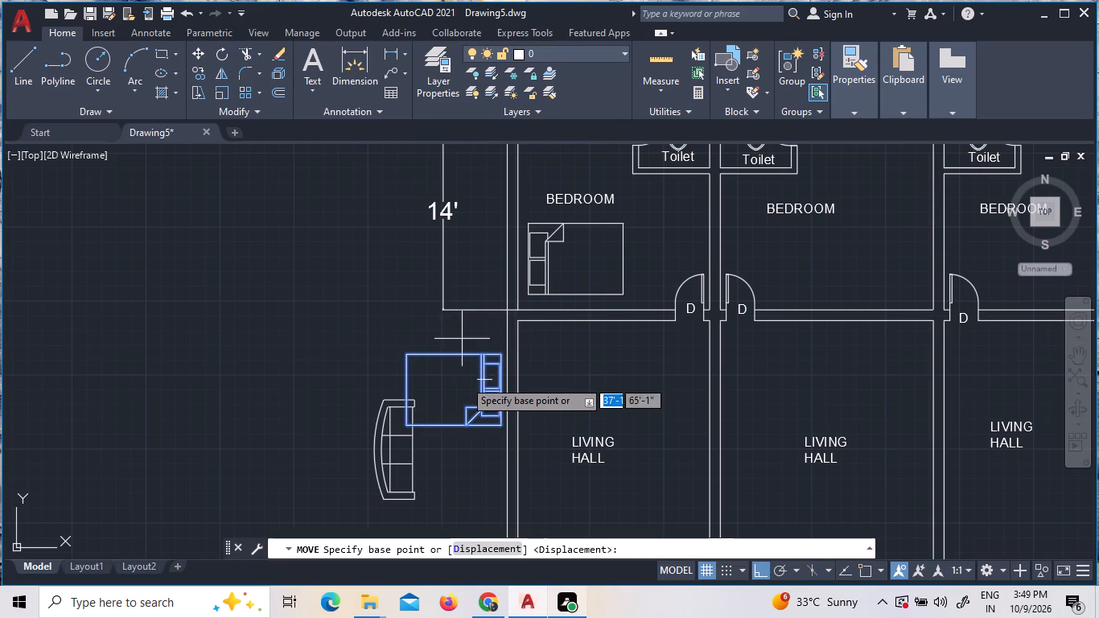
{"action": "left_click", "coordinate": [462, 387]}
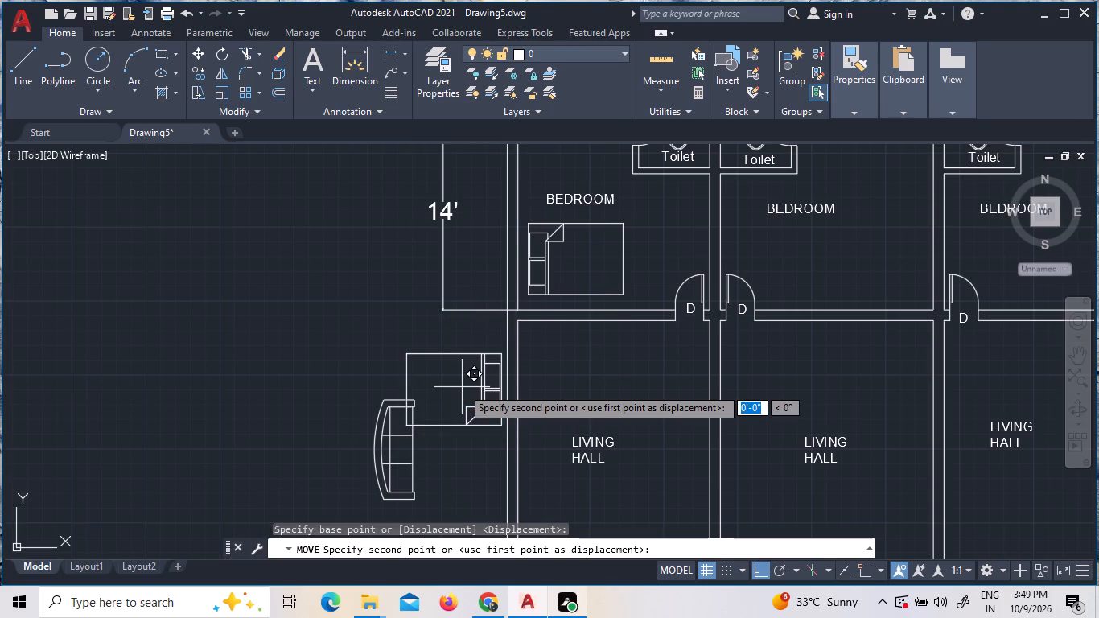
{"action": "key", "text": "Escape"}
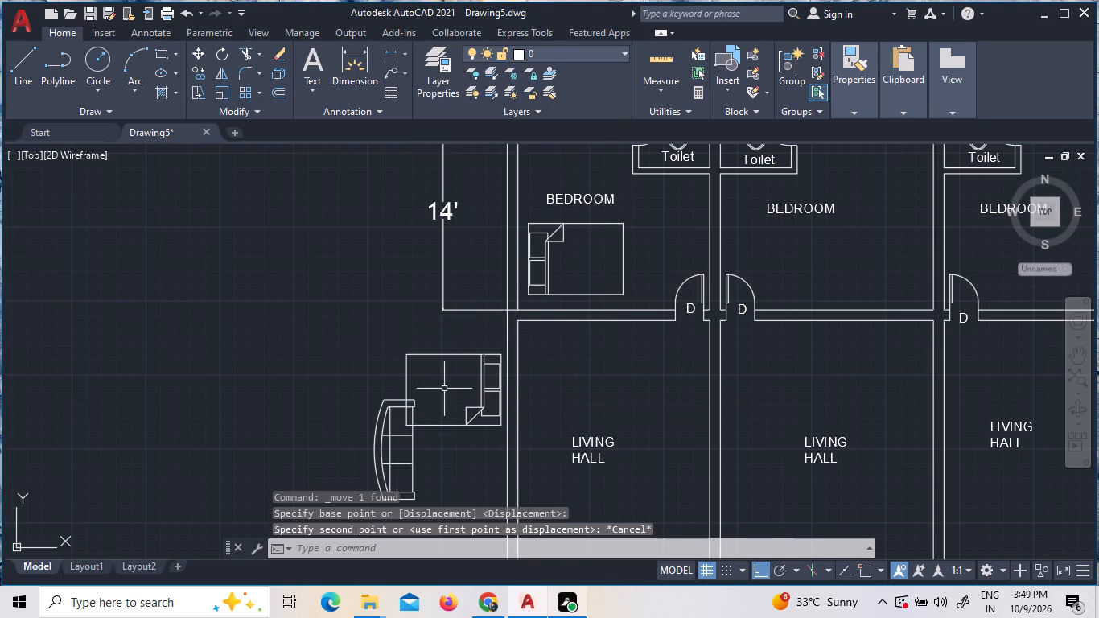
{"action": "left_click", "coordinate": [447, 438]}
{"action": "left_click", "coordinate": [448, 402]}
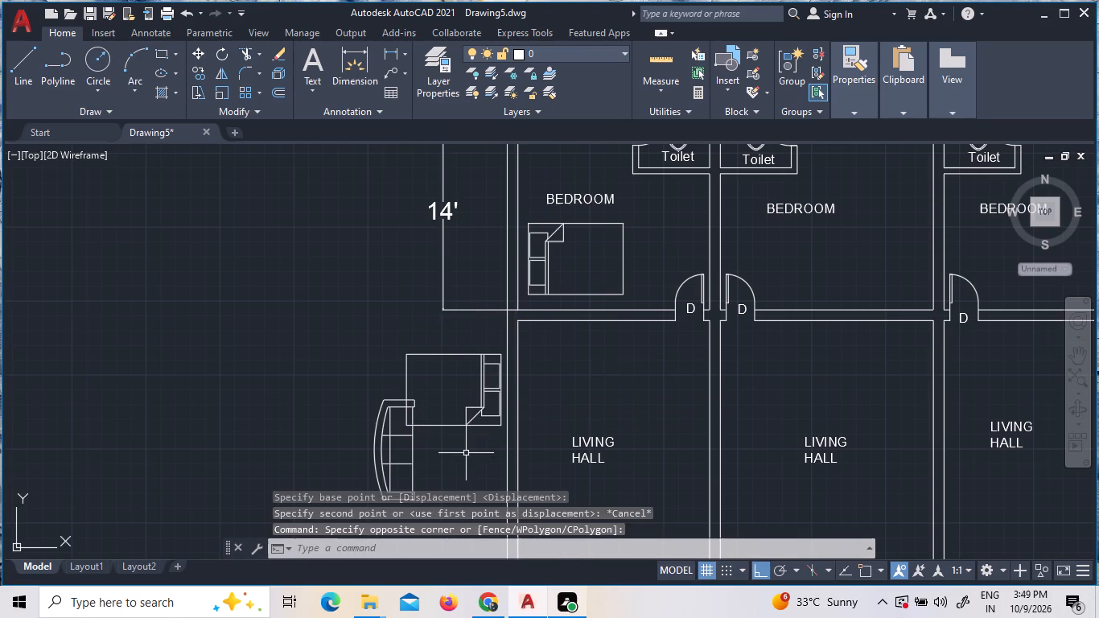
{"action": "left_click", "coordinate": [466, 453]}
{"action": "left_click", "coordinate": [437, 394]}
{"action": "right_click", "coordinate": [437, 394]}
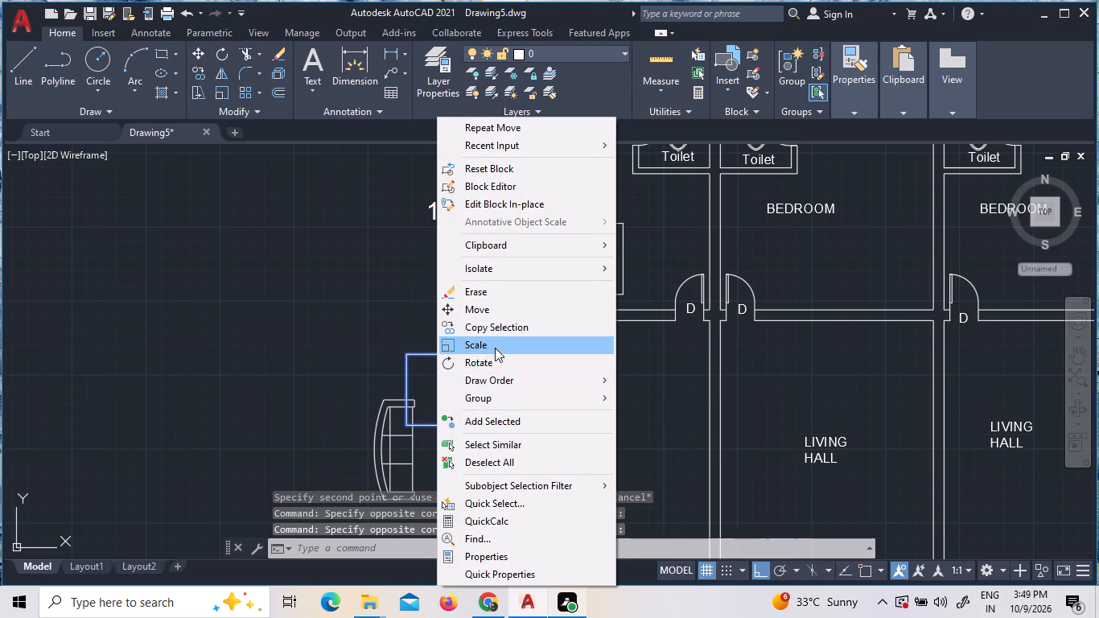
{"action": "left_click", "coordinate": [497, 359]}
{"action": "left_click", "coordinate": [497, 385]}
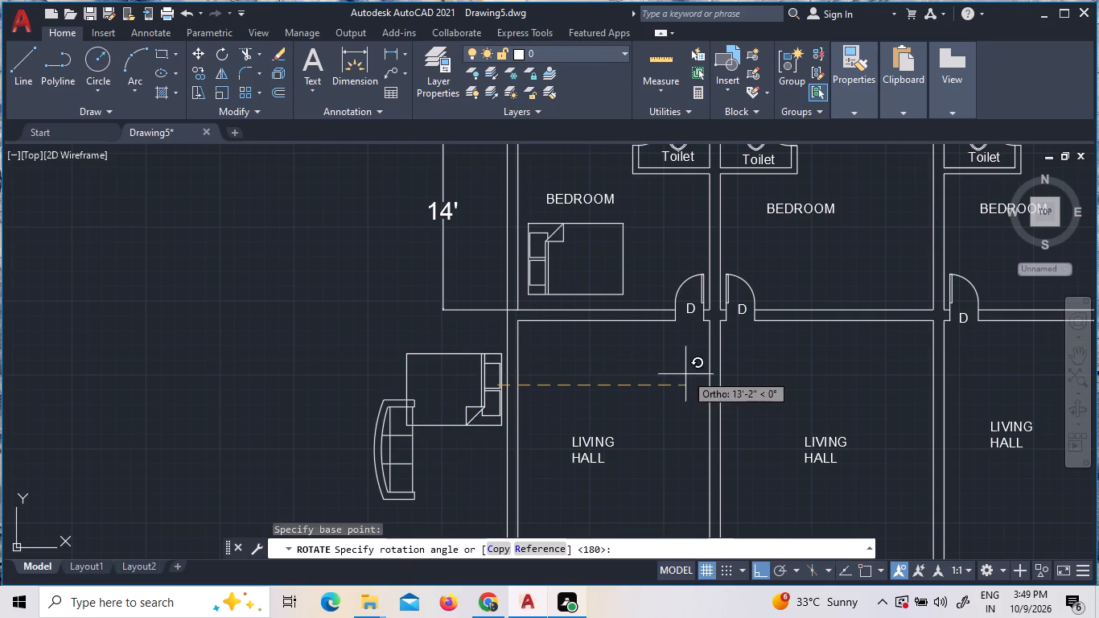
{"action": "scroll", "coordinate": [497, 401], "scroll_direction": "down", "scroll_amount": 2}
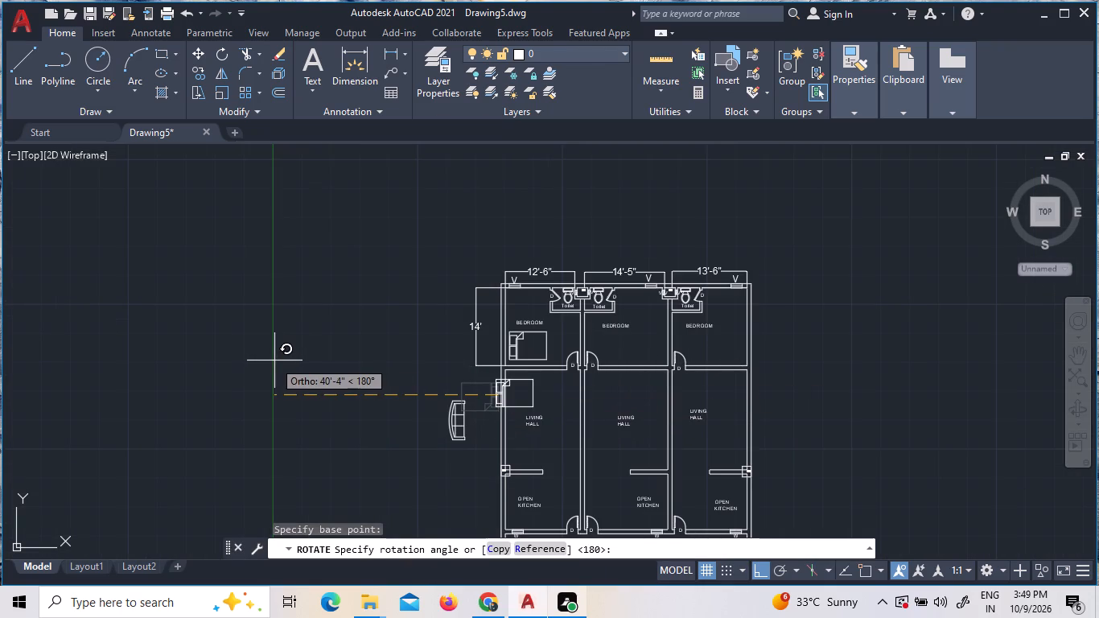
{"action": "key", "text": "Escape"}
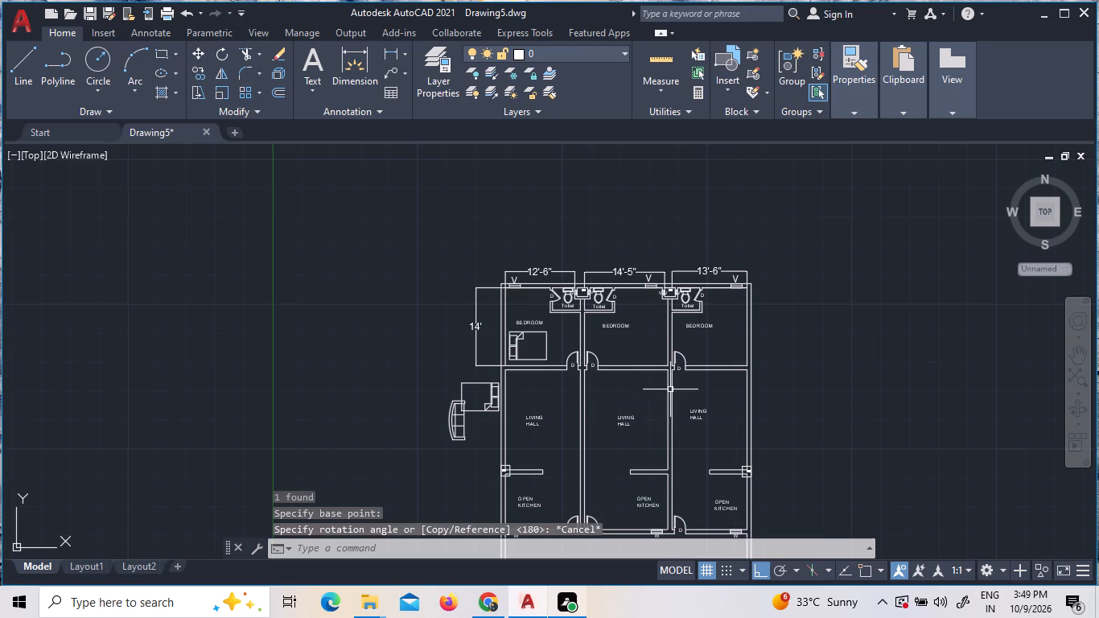
Copy the rotated bed with ortho off into the middle and right units' bedrooms, with its pillows beside each right-hand wall.
{"action": "left_click", "coordinate": [496, 425]}
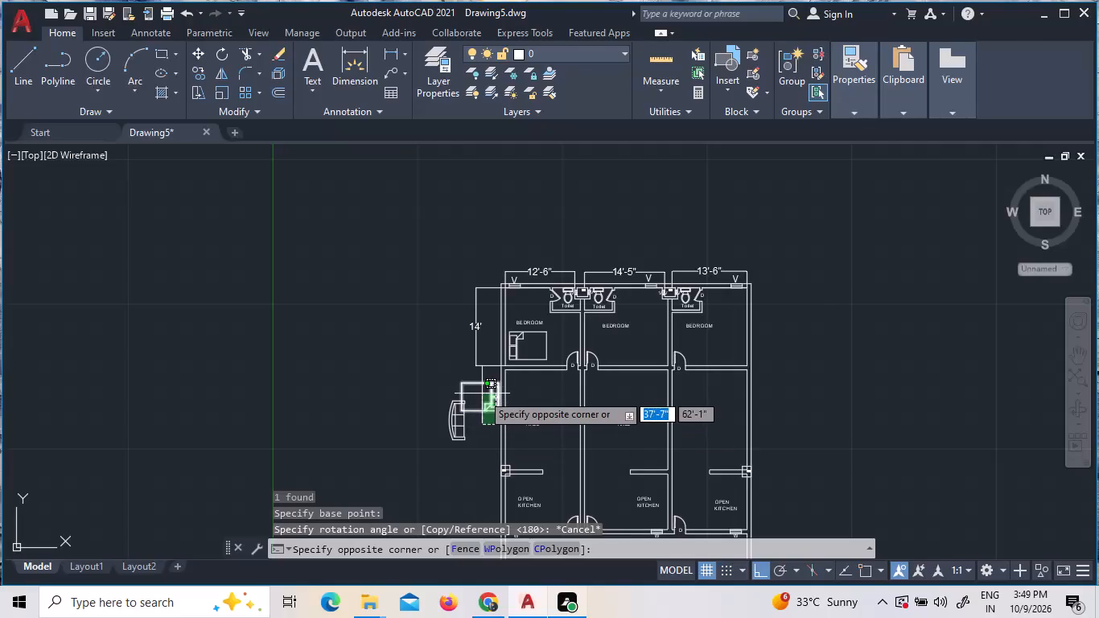
{"action": "left_click", "coordinate": [482, 393]}
{"action": "right_click", "coordinate": [455, 396]}
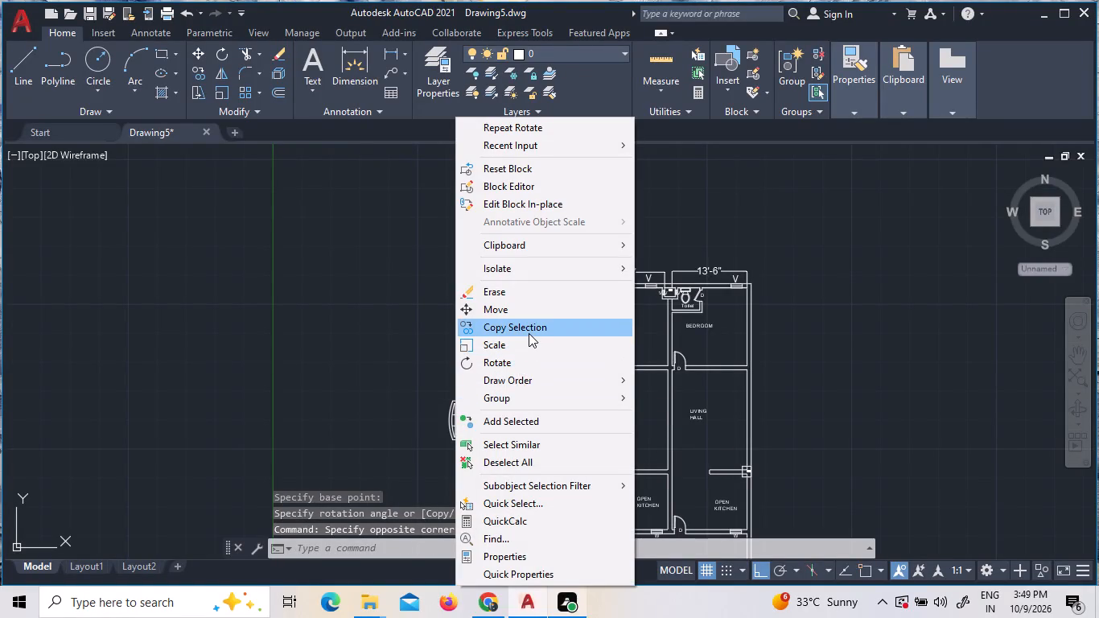
{"action": "left_click", "coordinate": [529, 333]}
{"action": "left_click", "coordinate": [486, 398]}
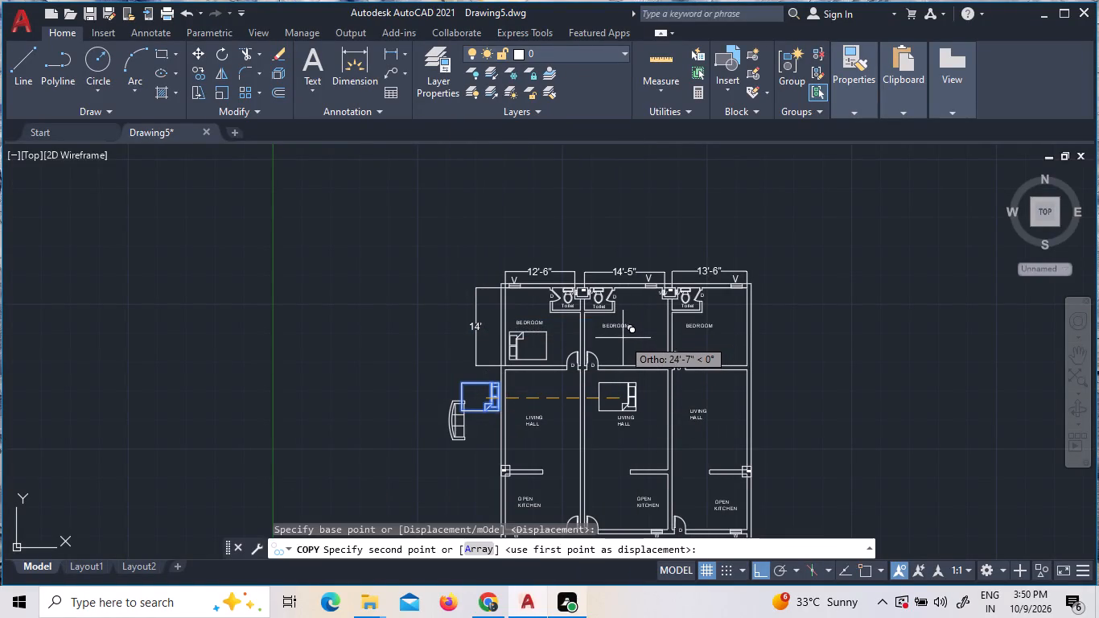
{"action": "key", "text": "F8"}
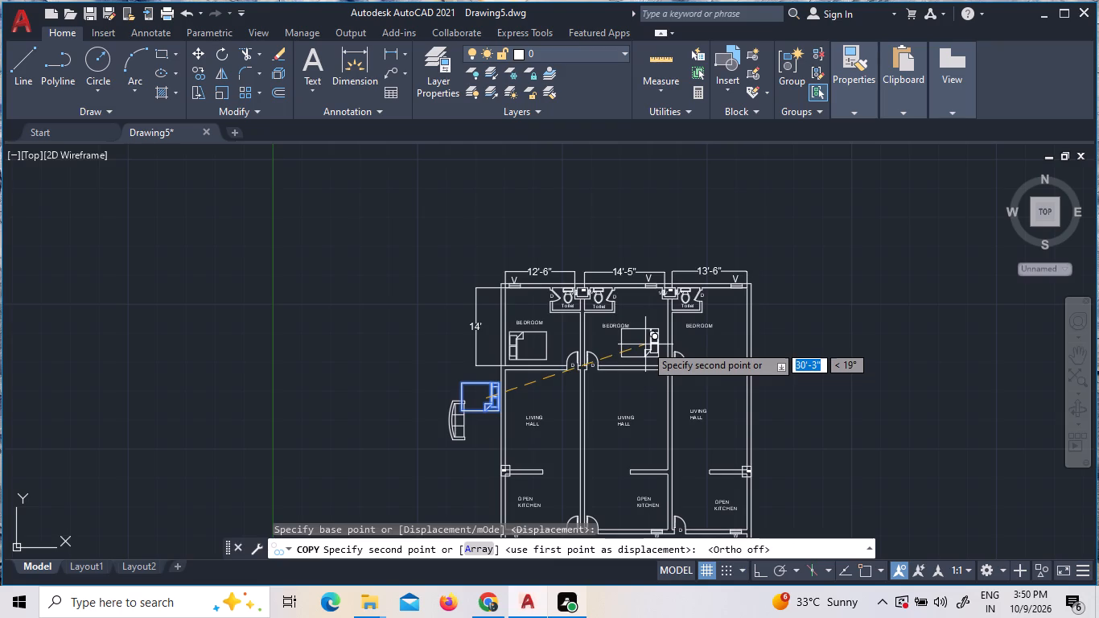
{"action": "scroll", "coordinate": [645, 348], "scroll_direction": "up", "scroll_amount": 2}
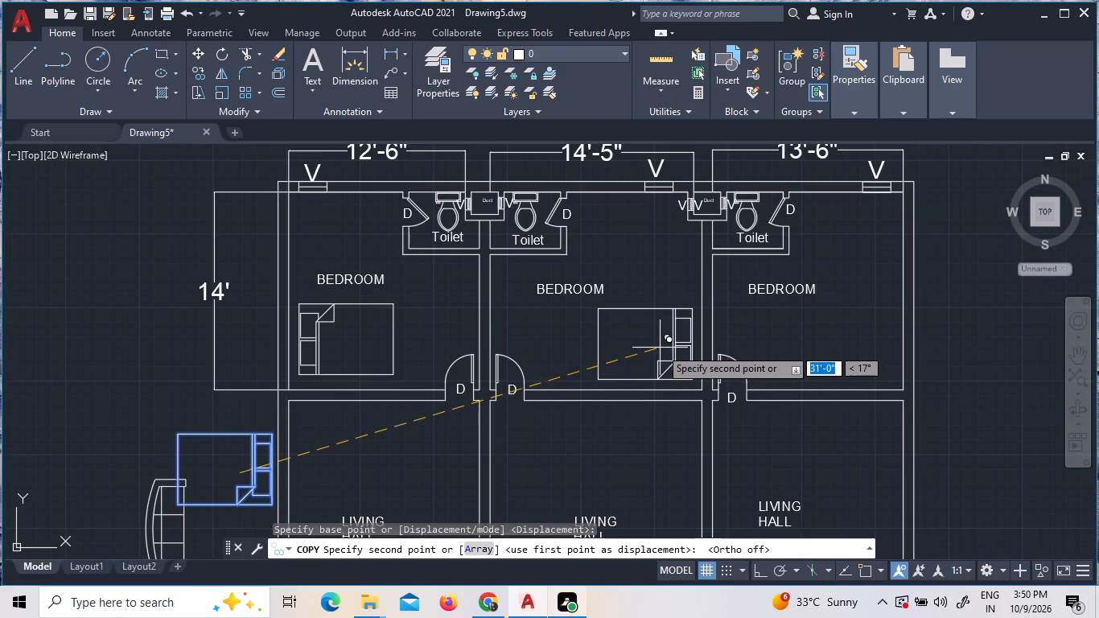
{"action": "left_click", "coordinate": [660, 348]}
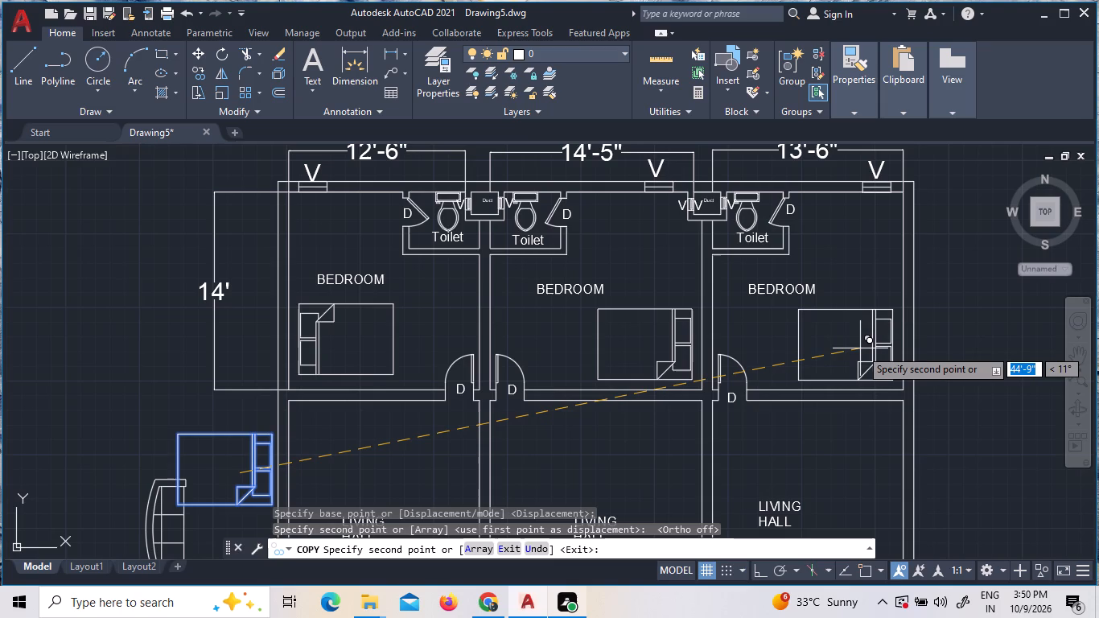
{"action": "left_click", "coordinate": [860, 348]}
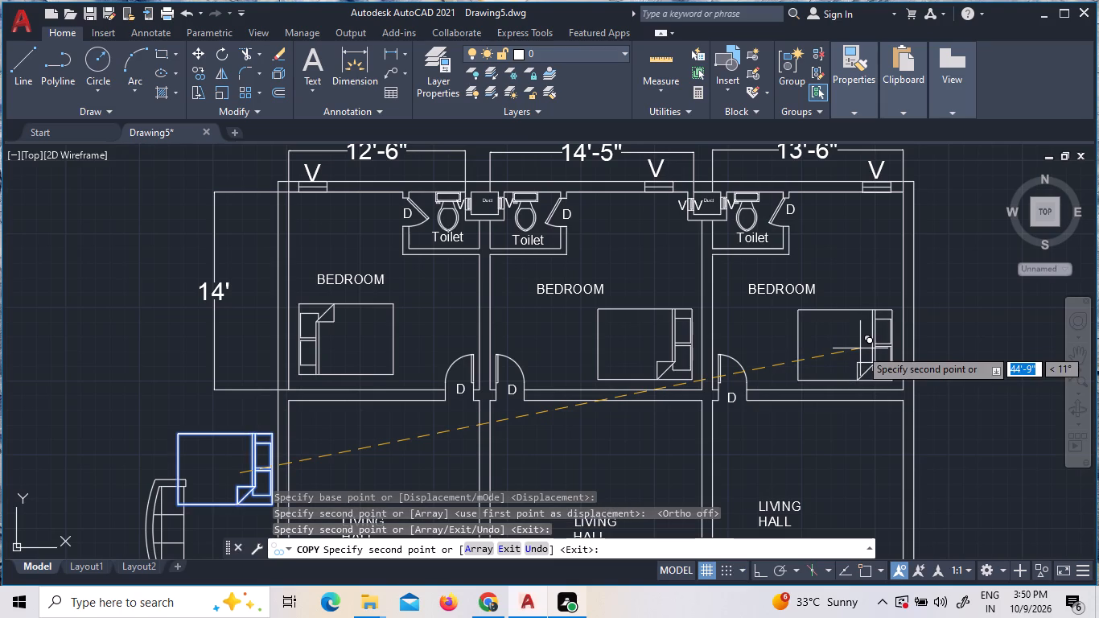
{"action": "key", "text": "Escape"}
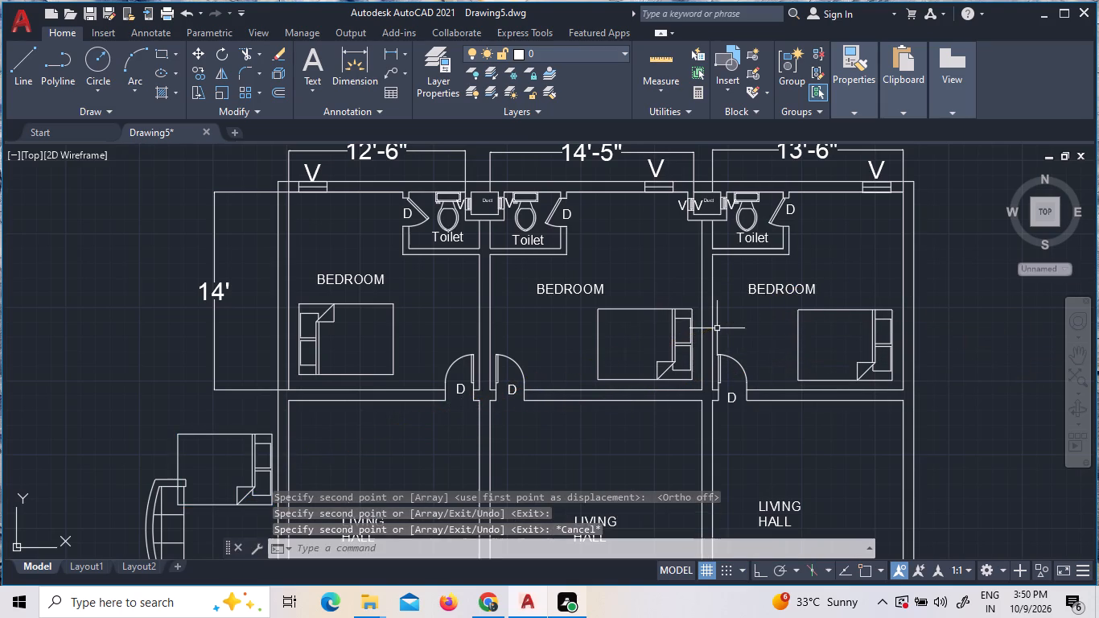
Delete the original bed left outside the plan.
{"action": "scroll", "coordinate": [359, 332], "scroll_direction": "down", "scroll_amount": 2}
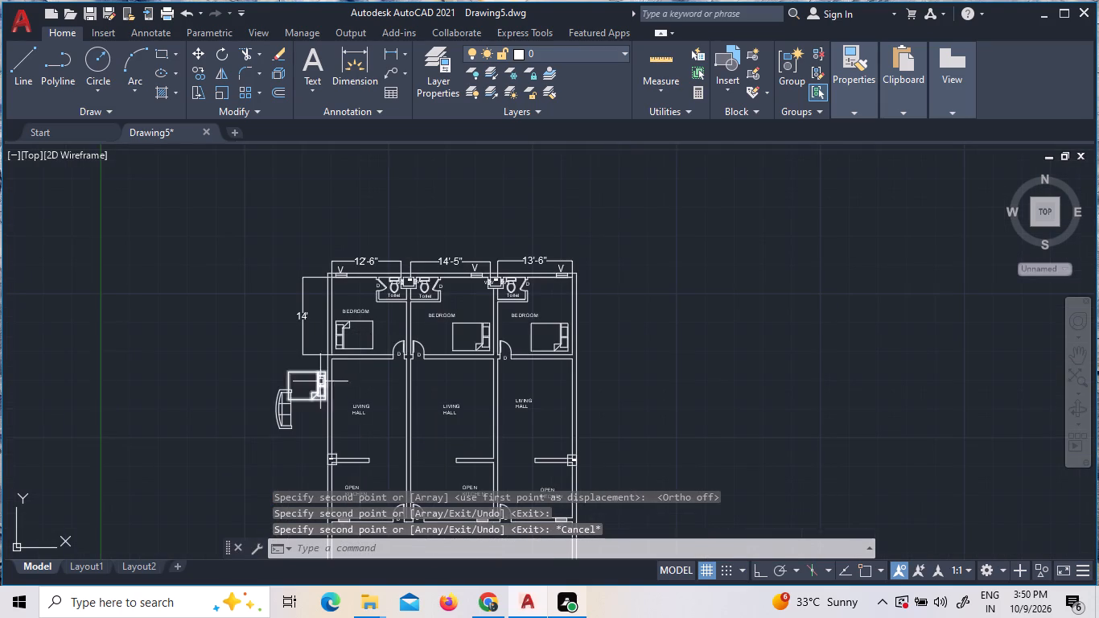
{"action": "left_click", "coordinate": [320, 416]}
{"action": "left_click", "coordinate": [311, 364]}
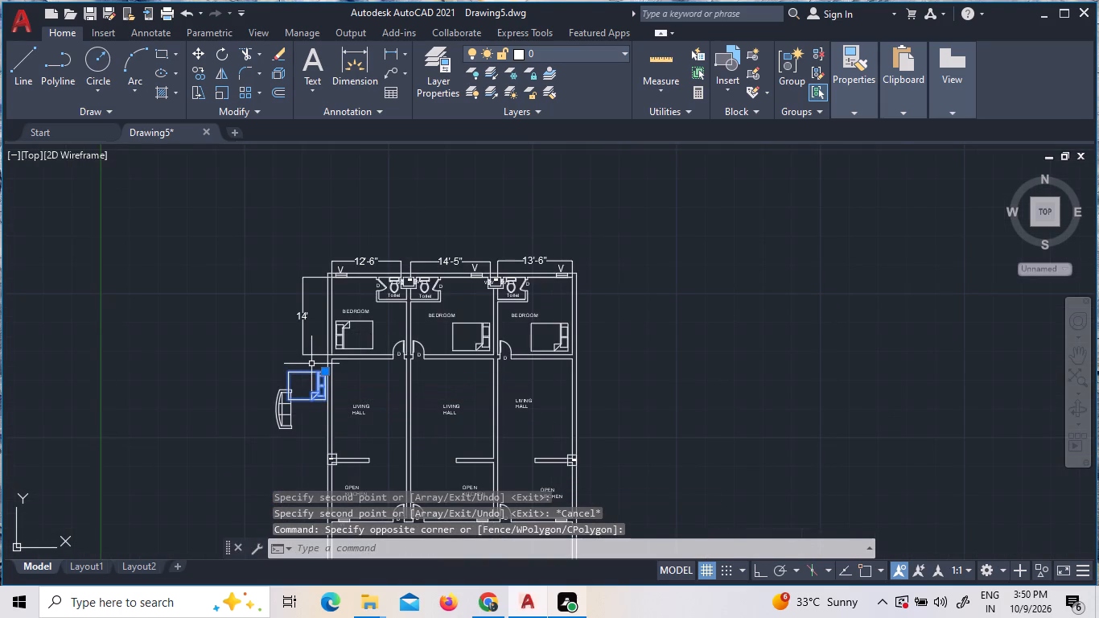
{"action": "key", "text": "Delete"}
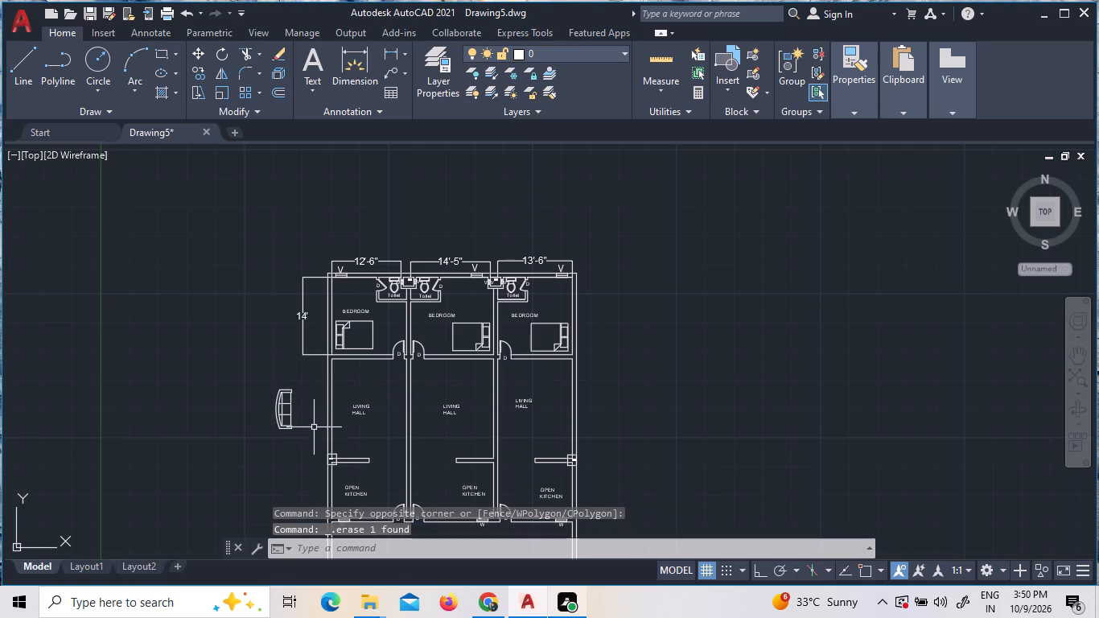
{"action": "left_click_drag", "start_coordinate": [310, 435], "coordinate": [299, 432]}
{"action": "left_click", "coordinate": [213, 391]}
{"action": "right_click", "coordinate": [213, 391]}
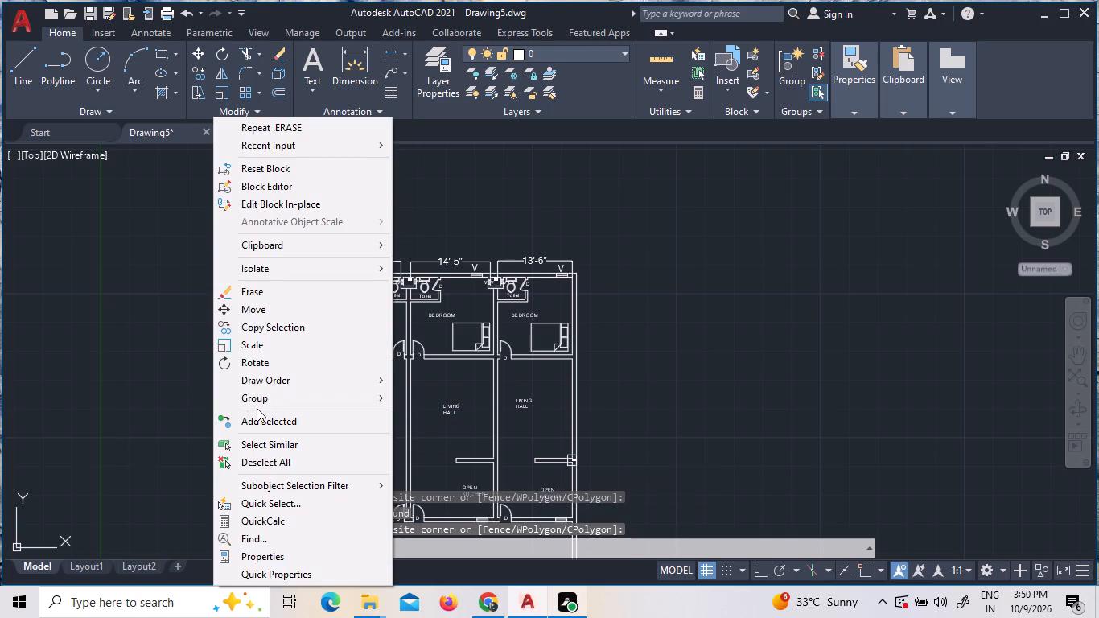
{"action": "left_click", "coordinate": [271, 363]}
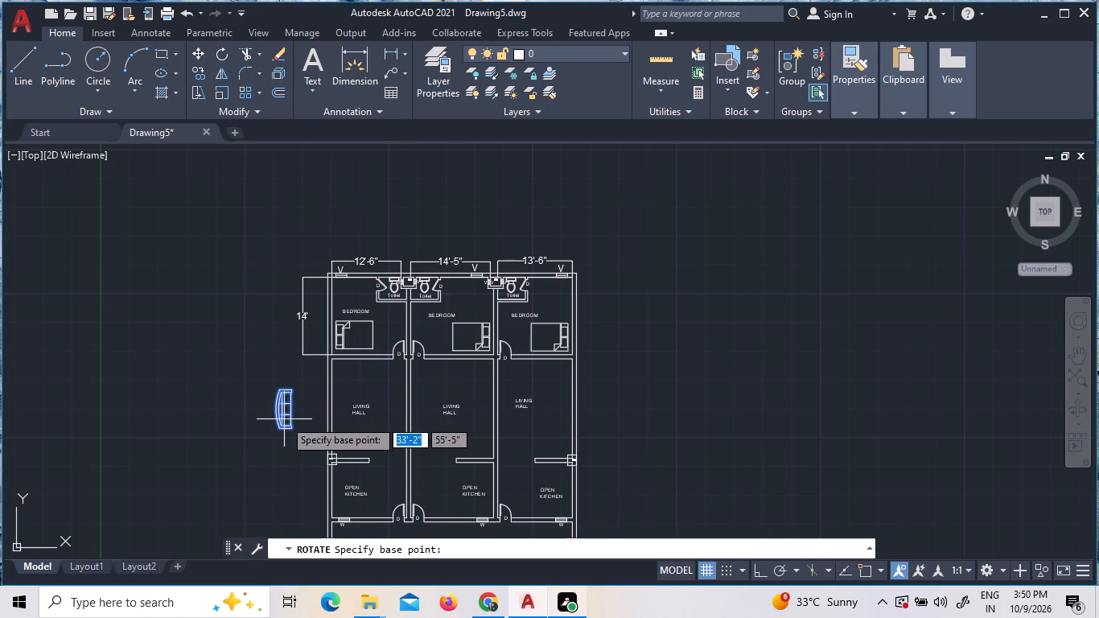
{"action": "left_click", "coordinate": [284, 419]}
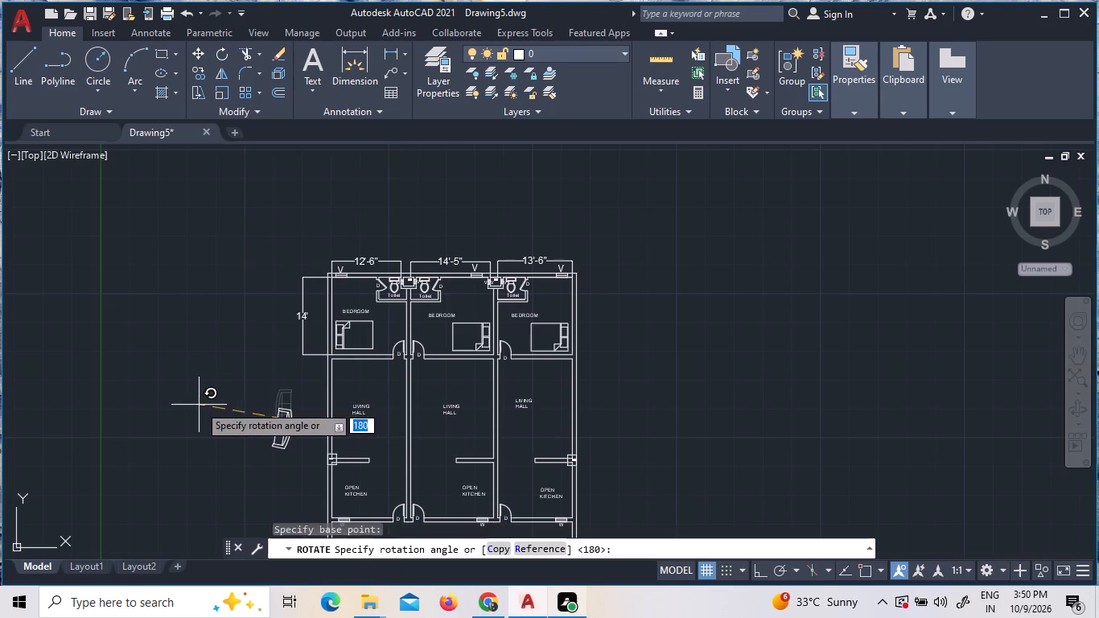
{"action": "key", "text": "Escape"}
Copy the sofa from outside the plan into the left unit's living hall, with its curved back beside the outer wall.
{"action": "left_click", "coordinate": [297, 435]}
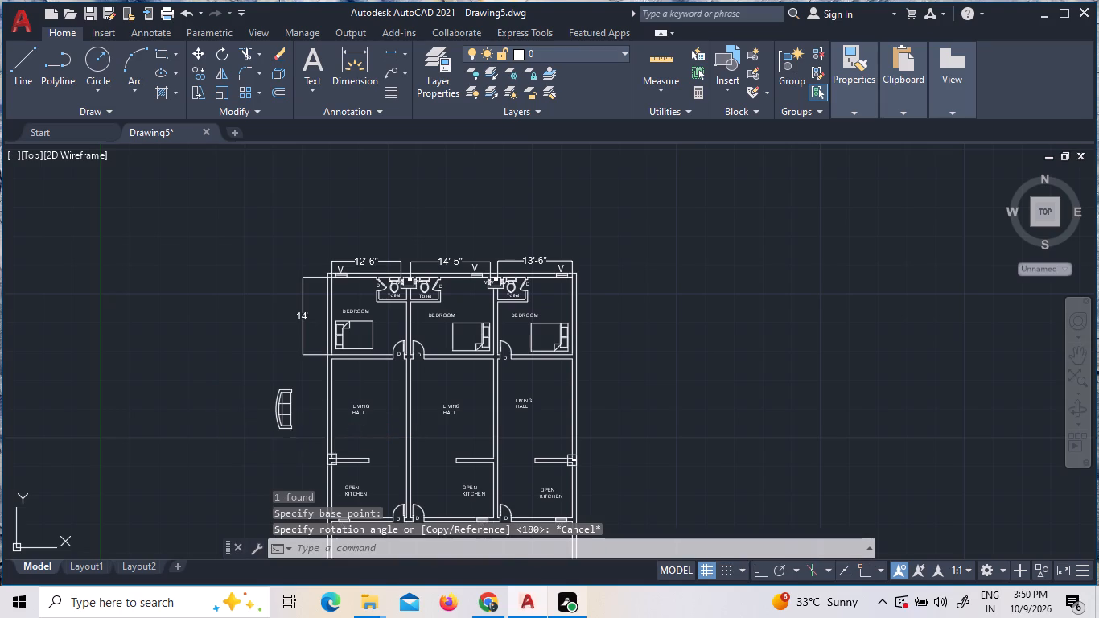
{"action": "left_click", "coordinate": [244, 369]}
{"action": "right_click", "coordinate": [244, 369]}
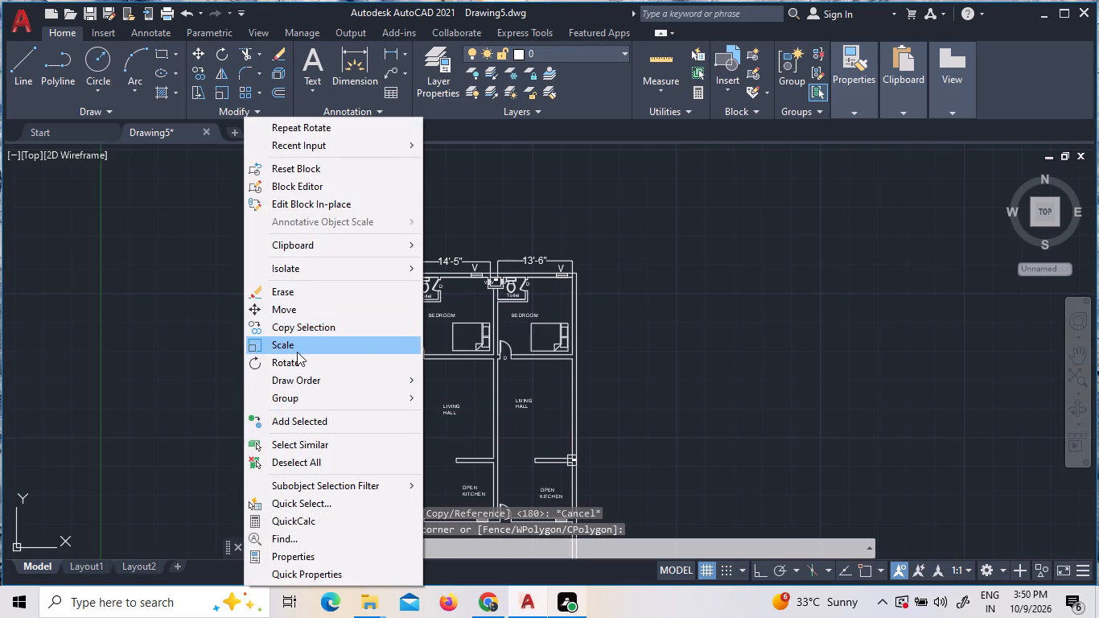
{"action": "left_click", "coordinate": [311, 325]}
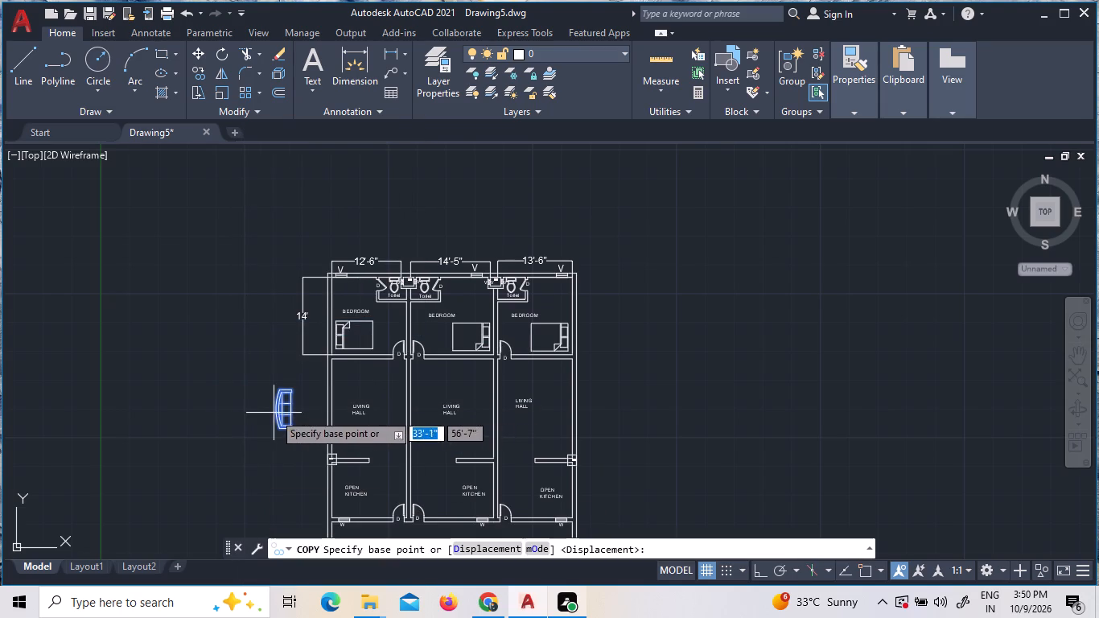
{"action": "left_click", "coordinate": [274, 413]}
{"action": "scroll", "coordinate": [340, 420], "scroll_direction": "up", "scroll_amount": 1}
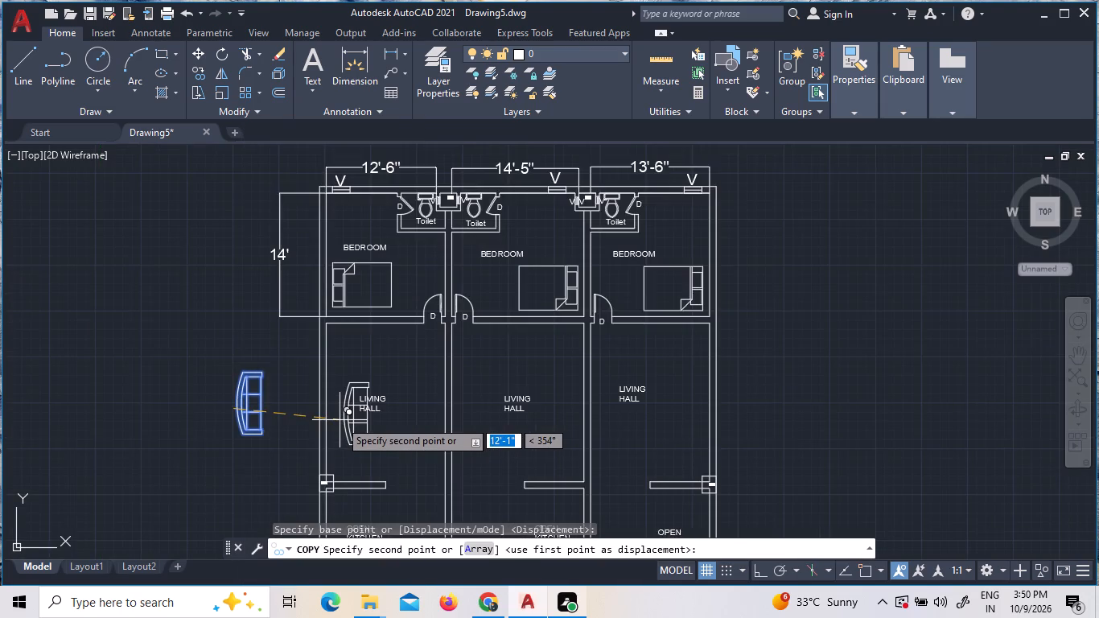
{"action": "scroll", "coordinate": [340, 420], "scroll_direction": "up", "scroll_amount": 1}
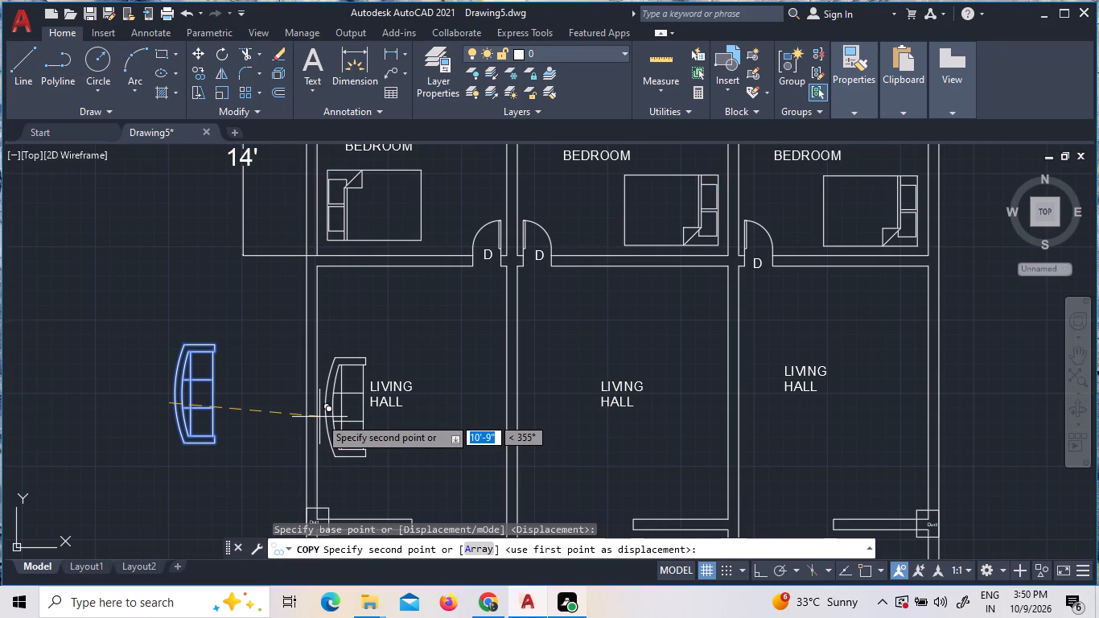
{"action": "left_click", "coordinate": [319, 417]}
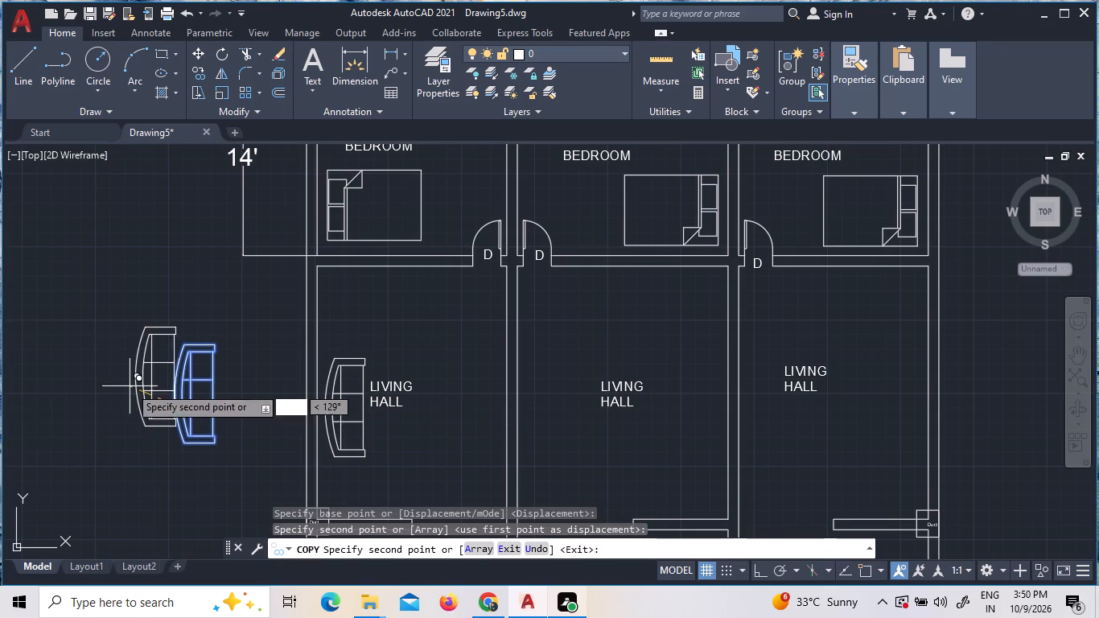
{"action": "key", "text": "Escape"}
Rotate the original sofa outside the plan 180 degrees about its lower-right corner, with ortho on.
{"action": "key", "text": "r"}
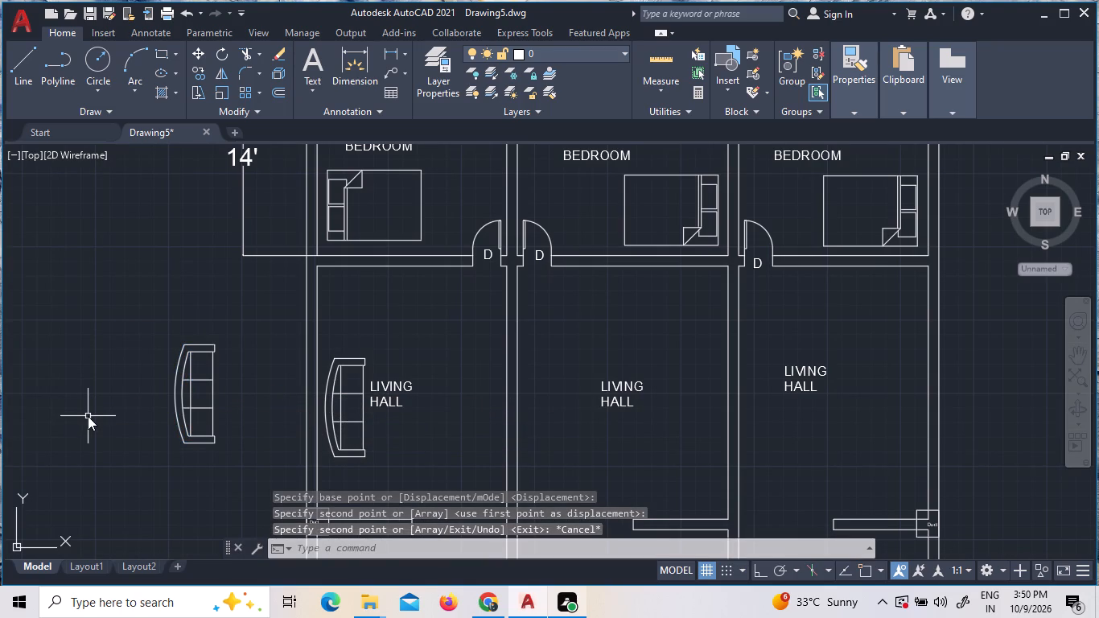
{"action": "key", "text": "o"}
{"action": "key", "text": "Return"}
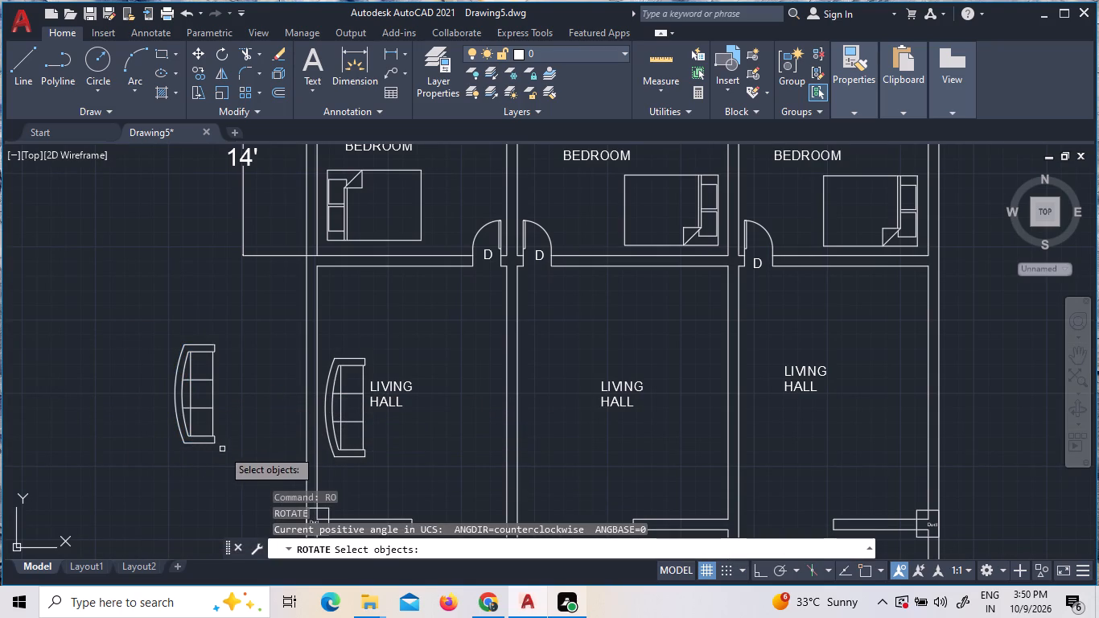
{"action": "left_click", "coordinate": [231, 459]}
{"action": "left_click", "coordinate": [139, 324]}
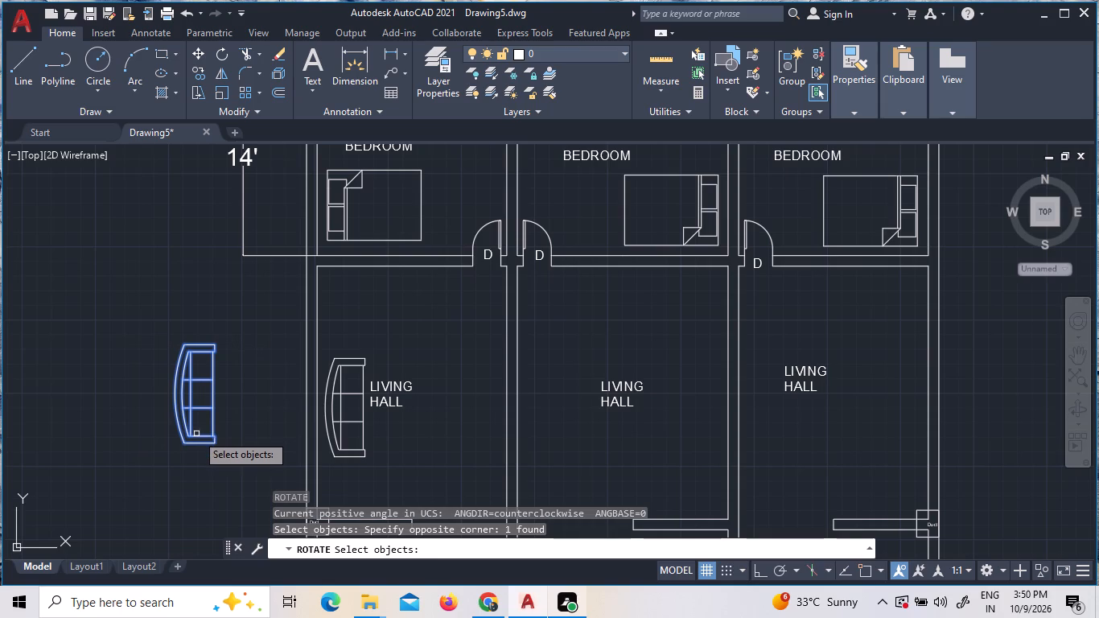
{"action": "key", "text": "Return"}
{"action": "left_click", "coordinate": [214, 442]}
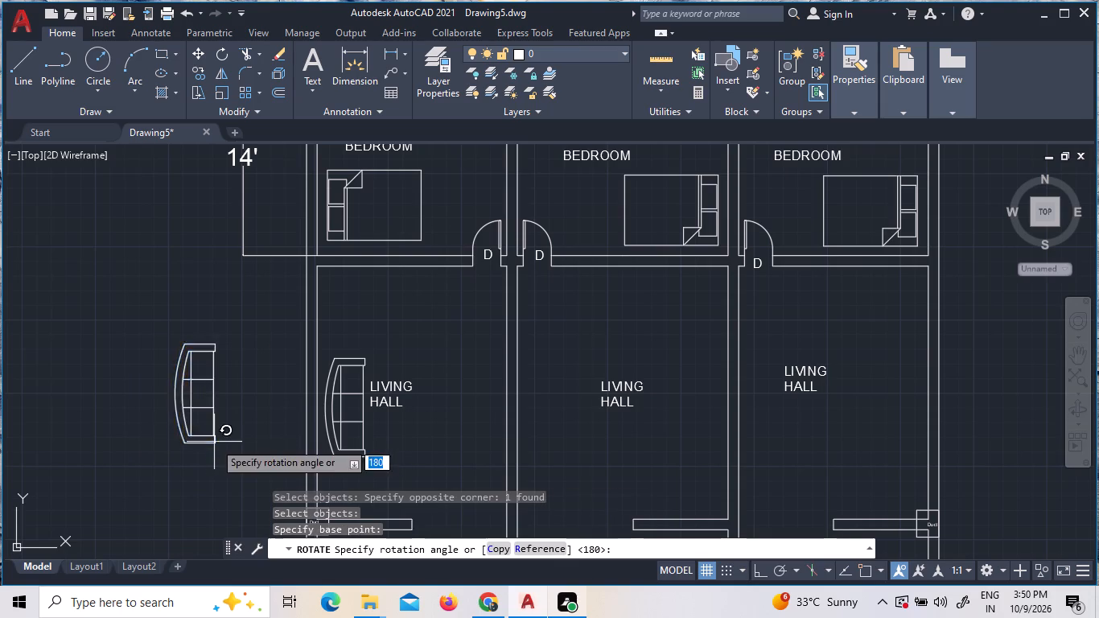
{"action": "key", "text": "F8"}
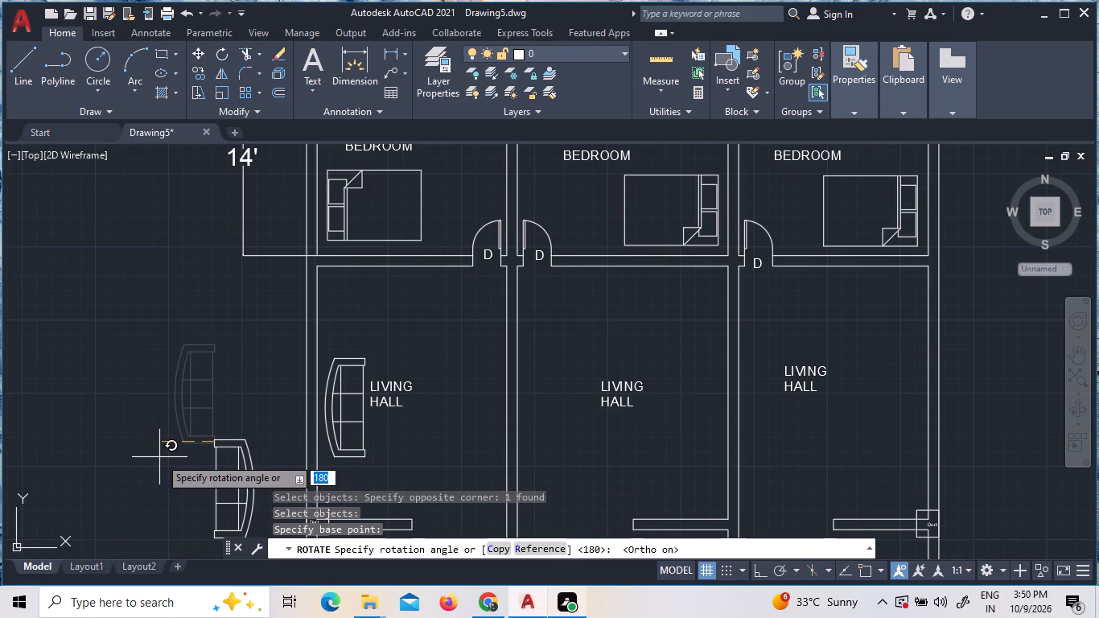
{"action": "left_click", "coordinate": [159, 457]}
Move the rotated sofa with ortho off from outside the plan into the middle unit's living hall, with its curved back toward the right-hand wall.
{"action": "scroll", "coordinate": [200, 394], "scroll_direction": "down", "scroll_amount": 3}
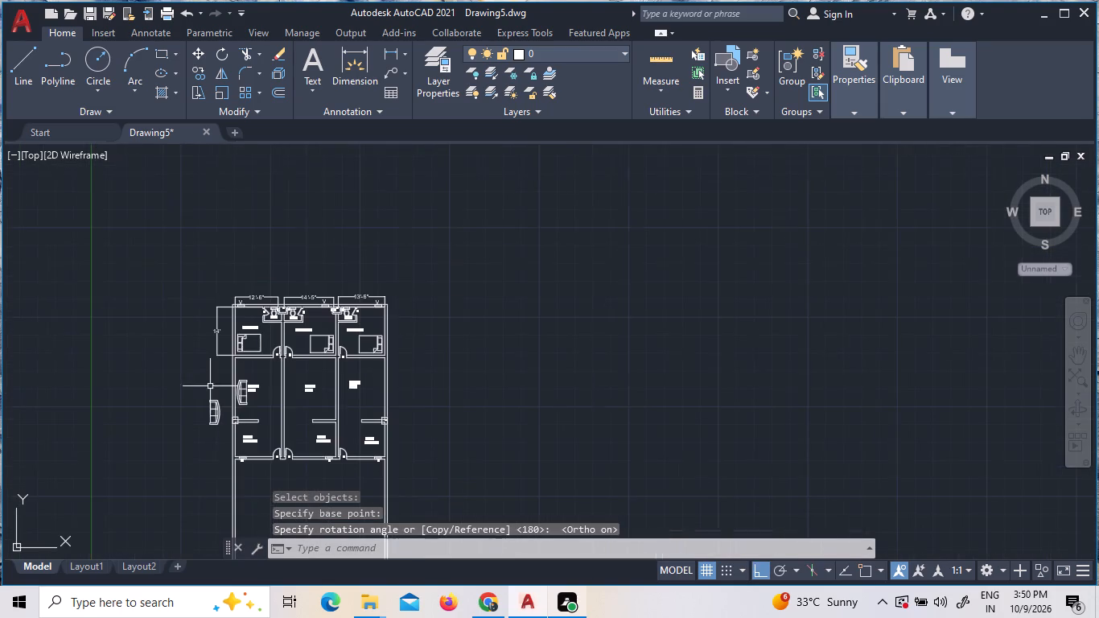
{"action": "scroll", "coordinate": [224, 435], "scroll_direction": "up", "scroll_amount": 2}
{"action": "left_click", "coordinate": [224, 432]}
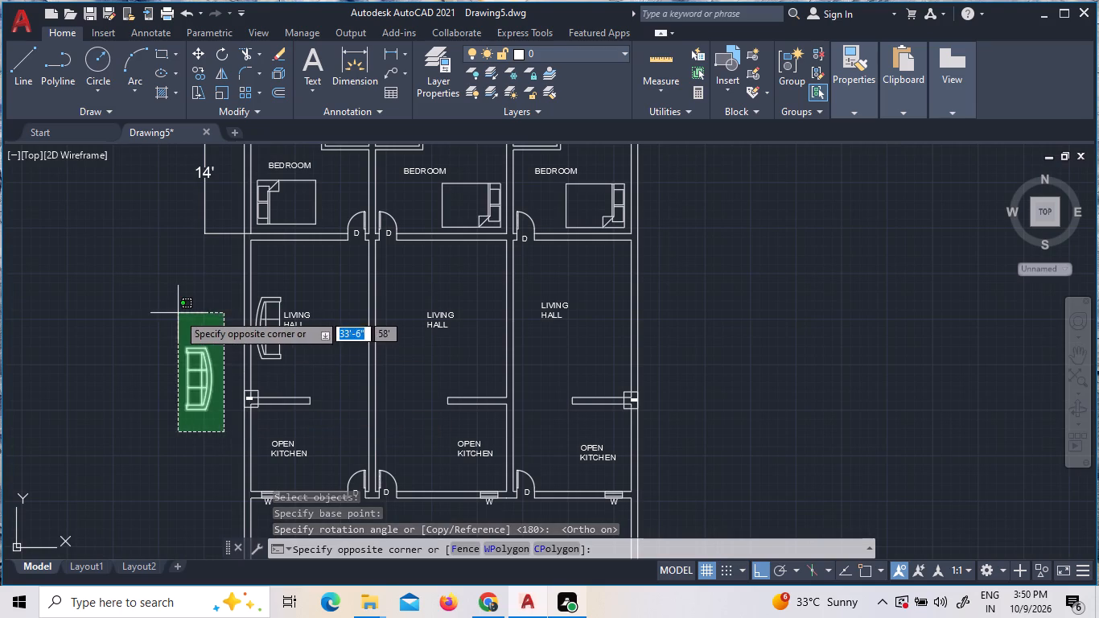
{"action": "left_click", "coordinate": [178, 313]}
{"action": "right_click", "coordinate": [178, 313]}
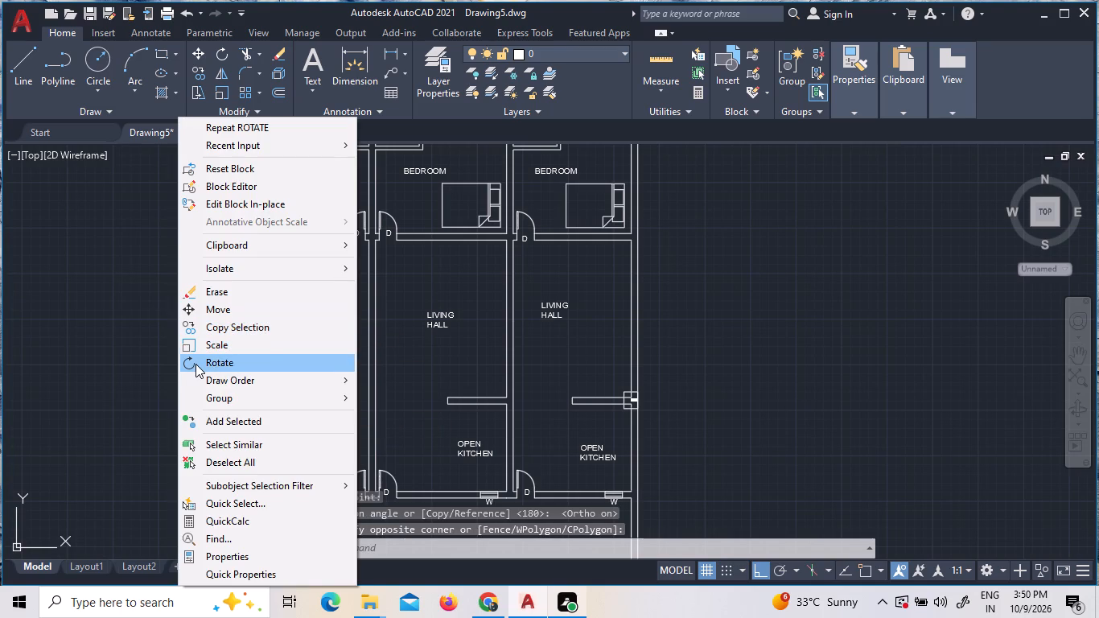
{"action": "left_click", "coordinate": [204, 316]}
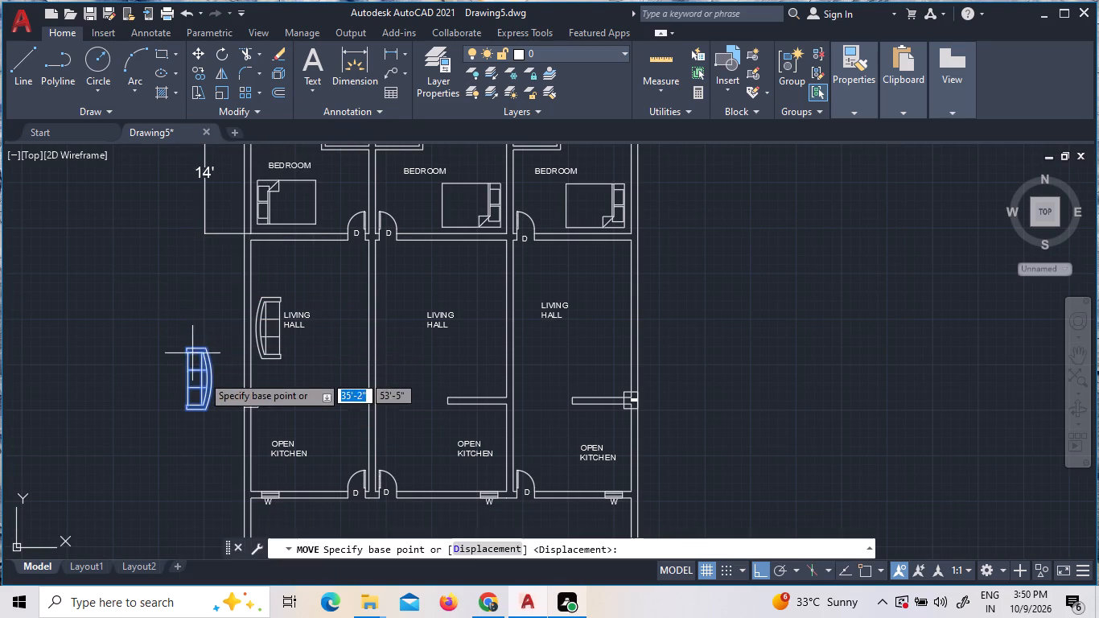
{"action": "left_click", "coordinate": [203, 376]}
{"action": "key", "text": "F8"}
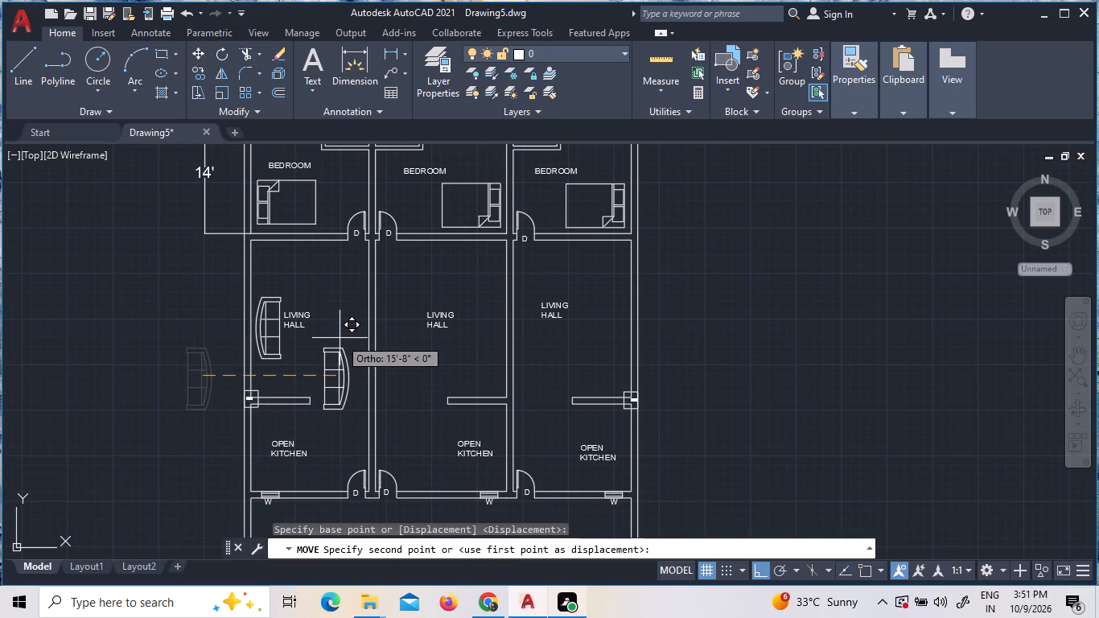
{"action": "left_click", "coordinate": [489, 318]}
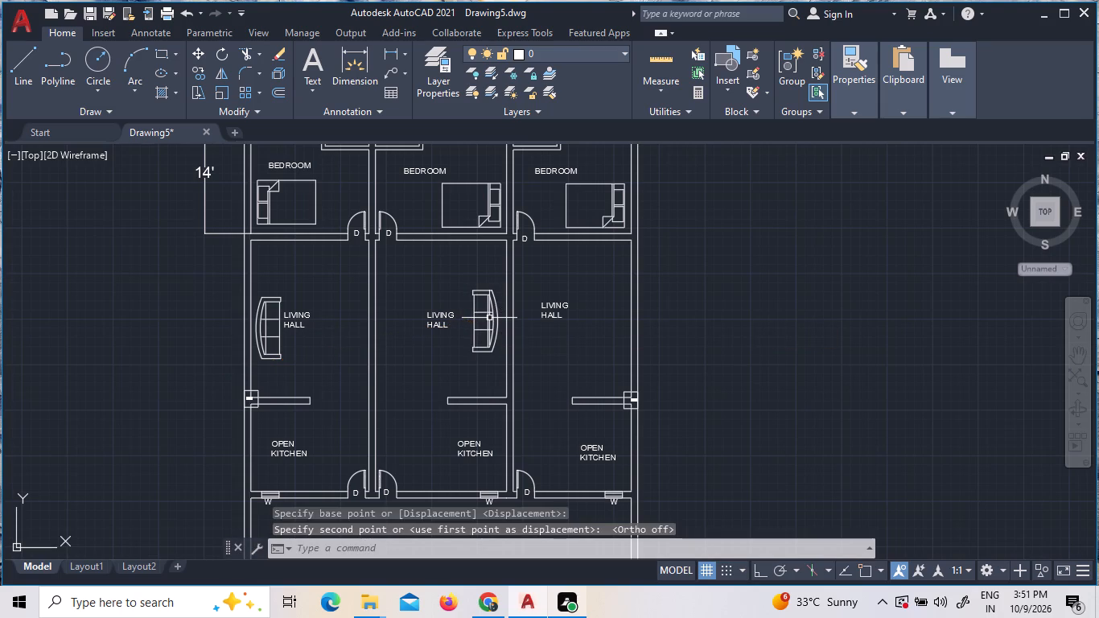
Copy the middle unit's sofa into the right unit's living hall, with its curved back beside the outer wall.
{"action": "left_click", "coordinate": [490, 325]}
{"action": "right_click", "coordinate": [485, 325]}
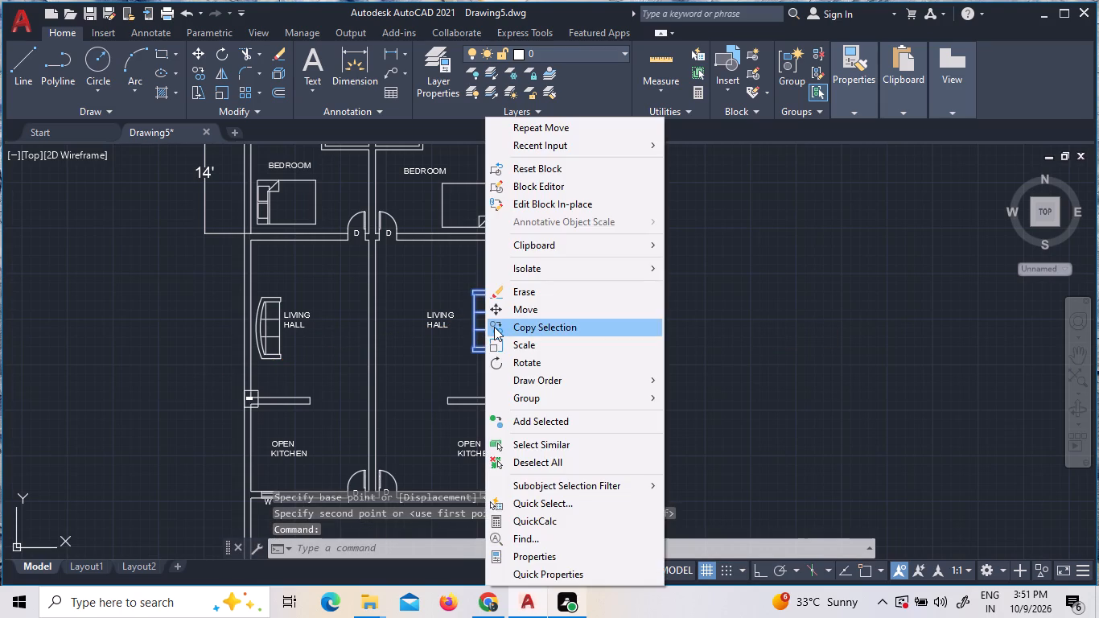
{"action": "double_click", "coordinate": [494, 327]}
{"action": "left_click", "coordinate": [492, 325]}
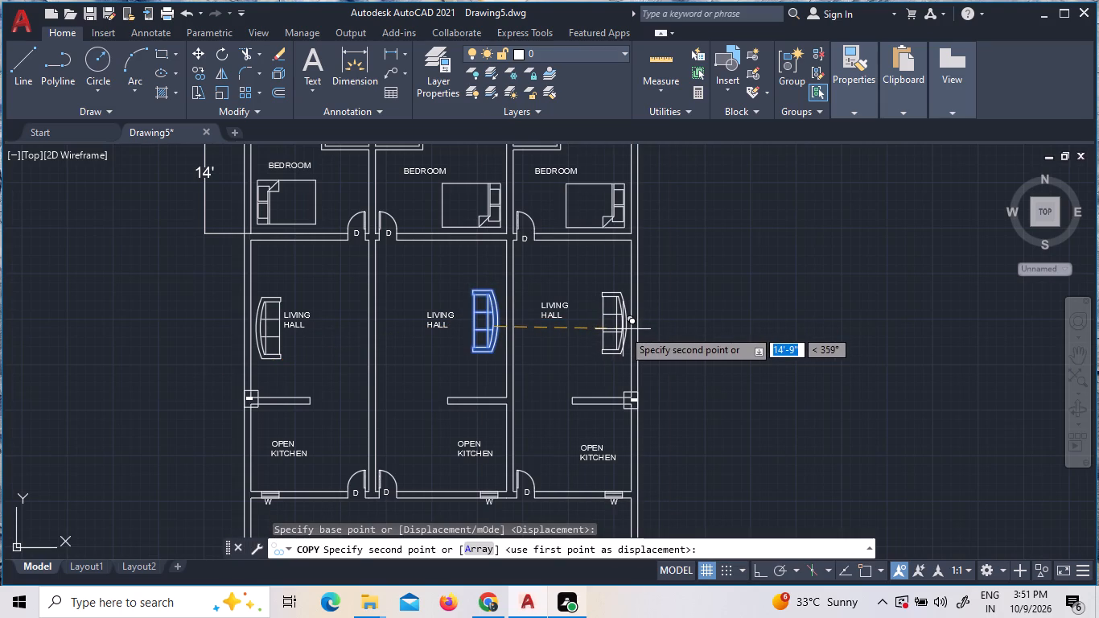
{"action": "left_click", "coordinate": [623, 329]}
{"action": "key", "text": "Escape"}
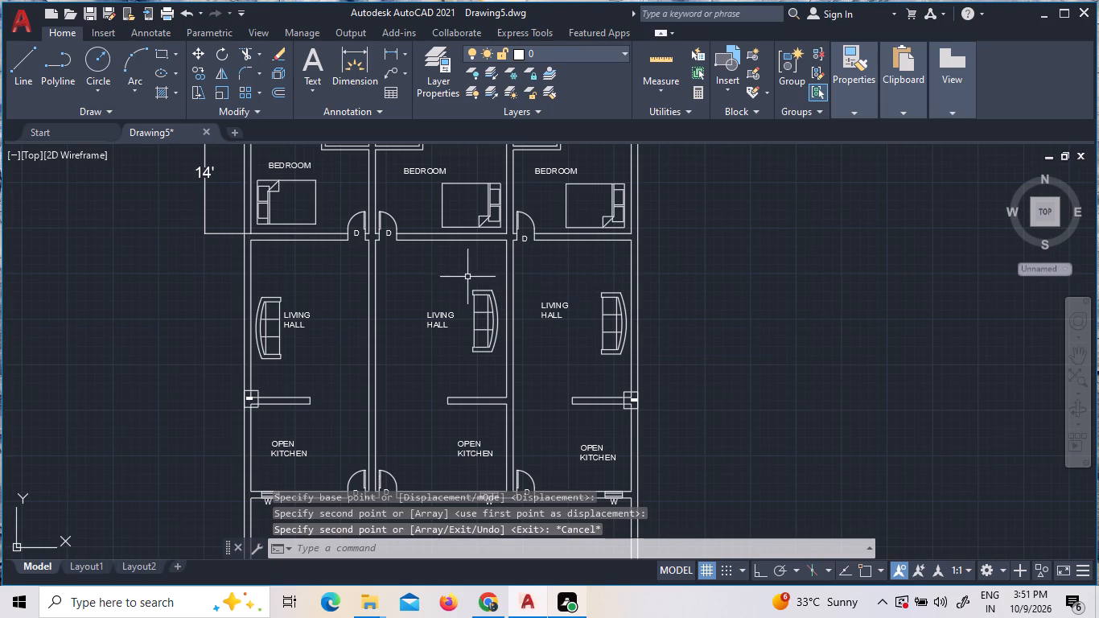
Insert the Staircase - Spiral block from DesignCenter's House Designer.dwg outside the plan, left of the large open area below the kitchens.
{"action": "scroll", "coordinate": [463, 267], "scroll_direction": "down", "scroll_amount": 2}
{"action": "scroll", "coordinate": [429, 407], "scroll_direction": "up", "scroll_amount": 1}
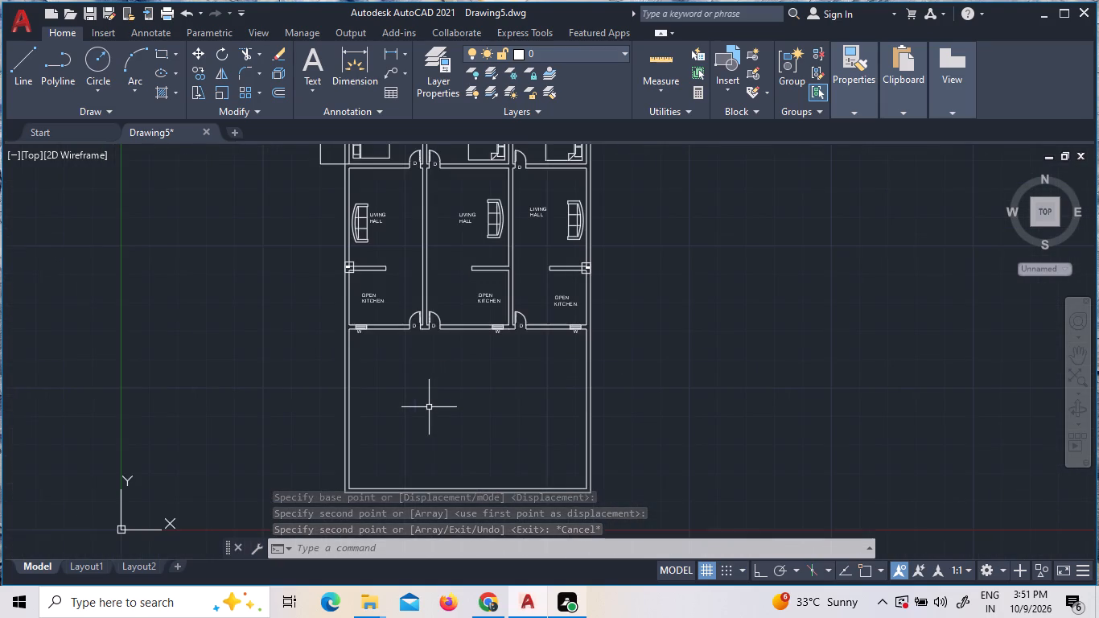
{"action": "scroll", "coordinate": [429, 407], "scroll_direction": "up", "scroll_amount": 1}
{"action": "right_click", "coordinate": [895, 340]}
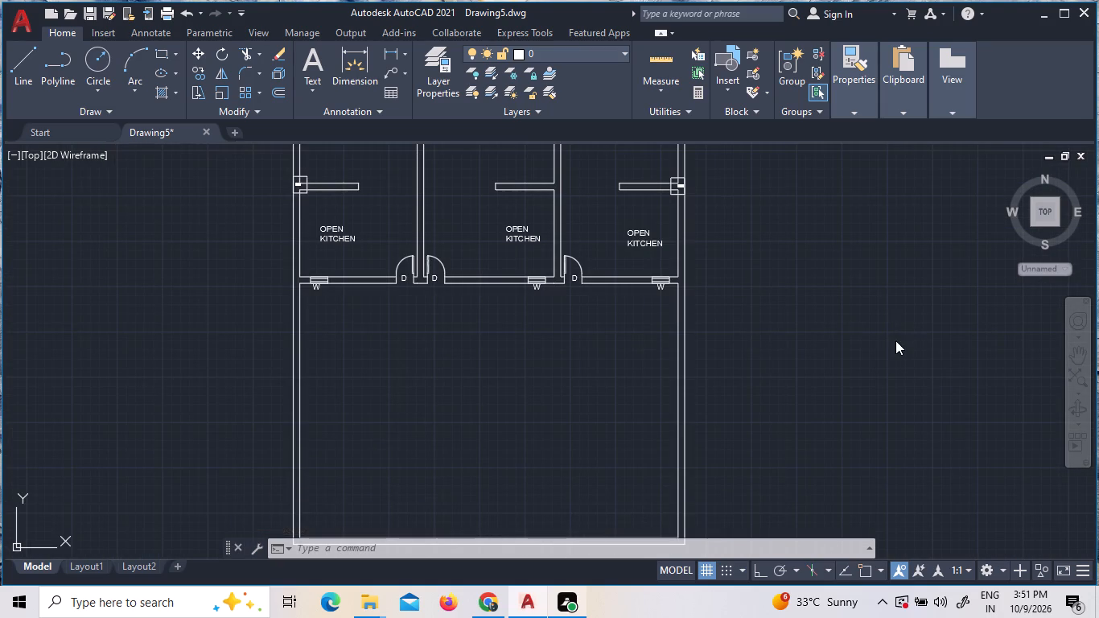
{"action": "left_click", "coordinate": [894, 340]}
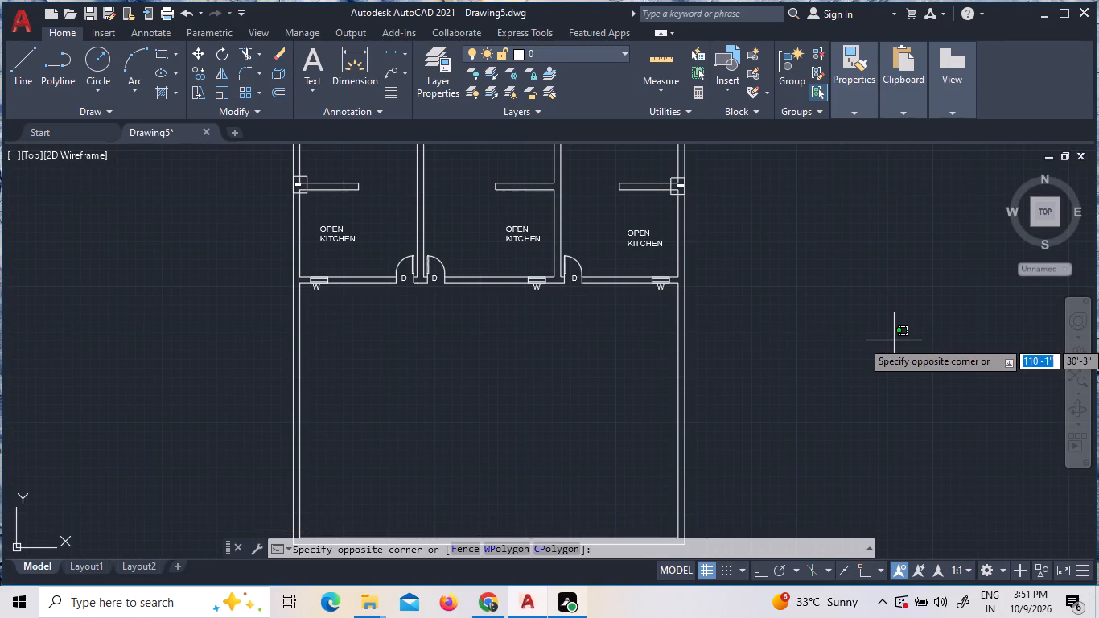
{"action": "type", "text": "DC"}
{"action": "key", "text": "Return"}
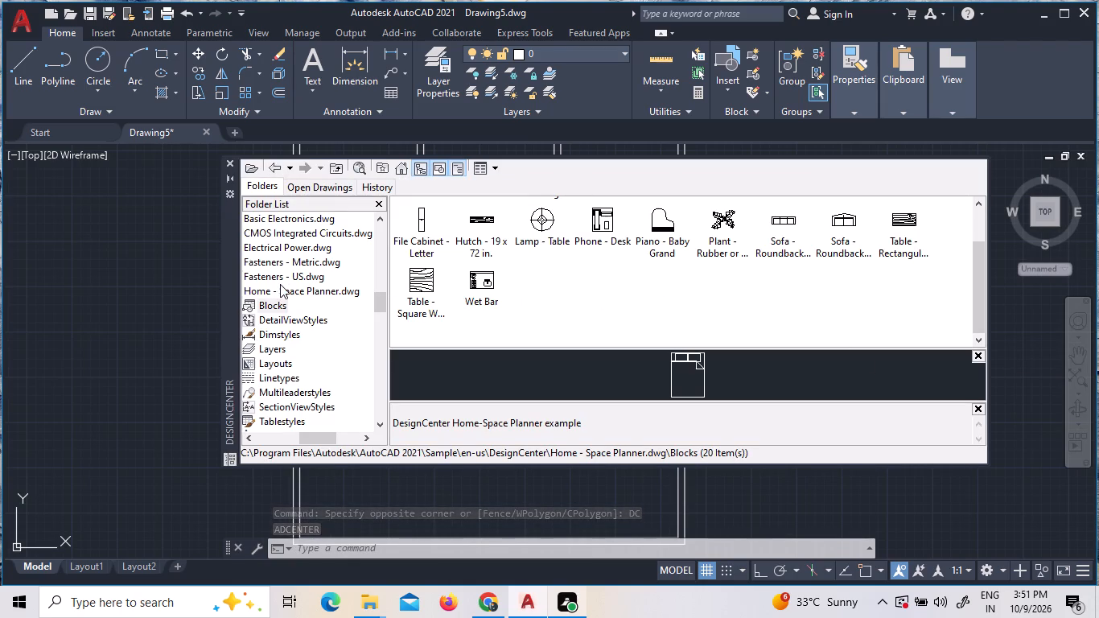
{"action": "left_click", "coordinate": [247, 435]}
{"action": "triple_click", "coordinate": [247, 435]}
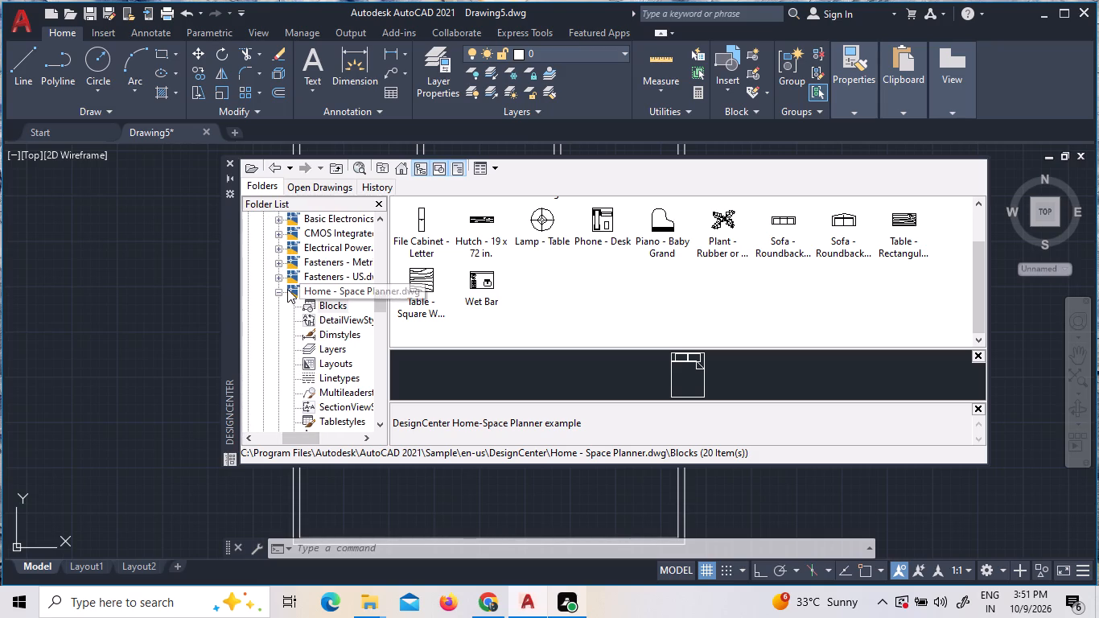
{"action": "left_click", "coordinate": [280, 290]}
{"action": "double_click", "coordinate": [272, 308]}
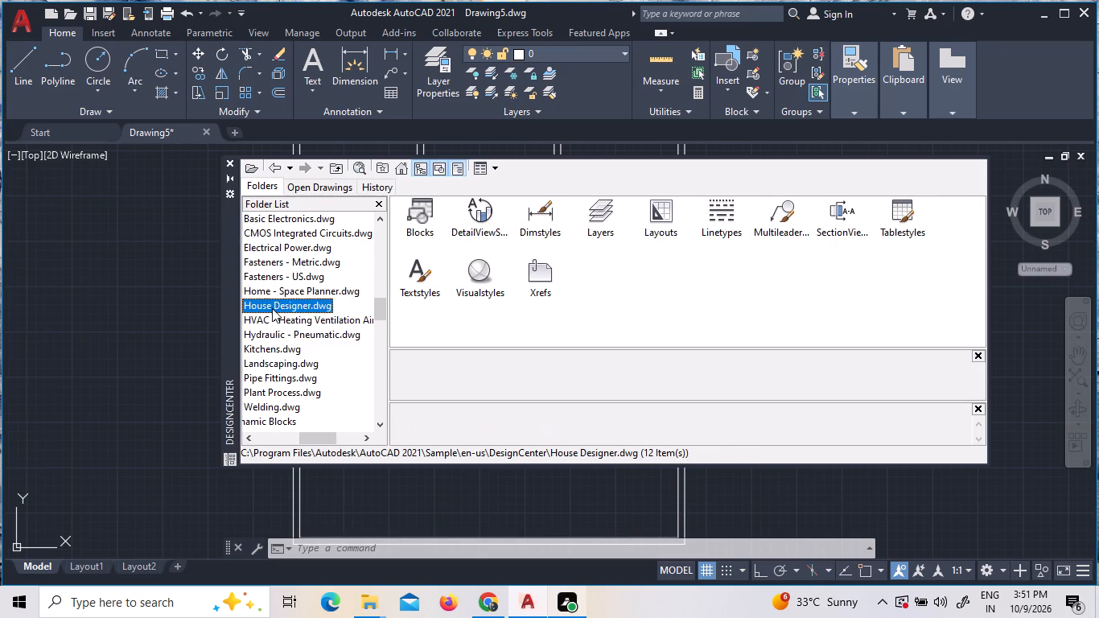
{"action": "double_click", "coordinate": [276, 261]}
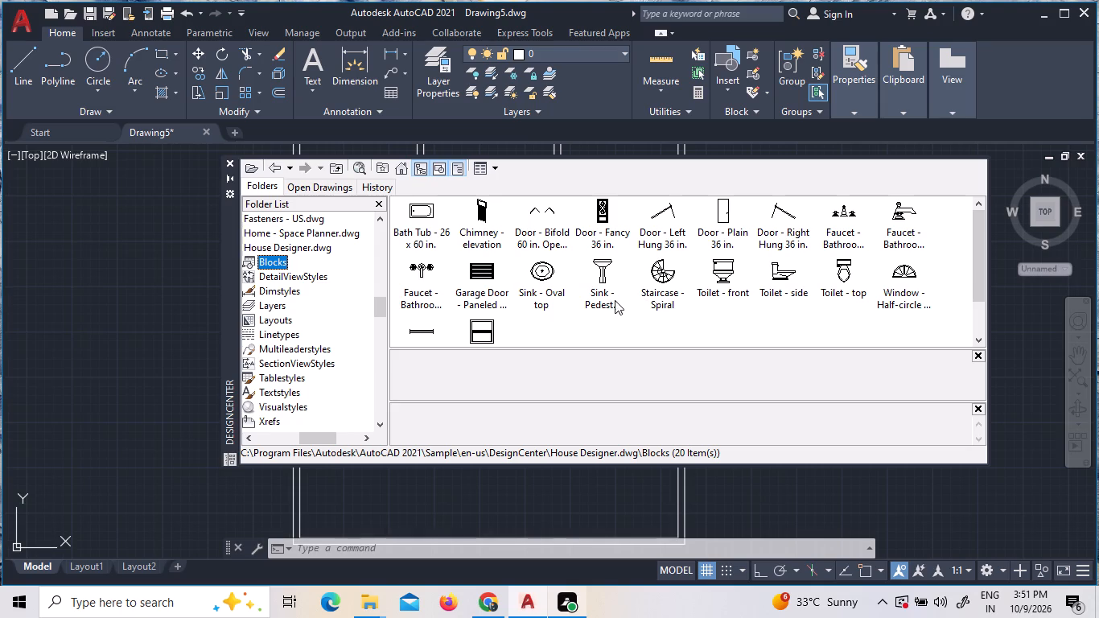
{"action": "scroll", "coordinate": [529, 261], "scroll_direction": "down", "scroll_amount": 3}
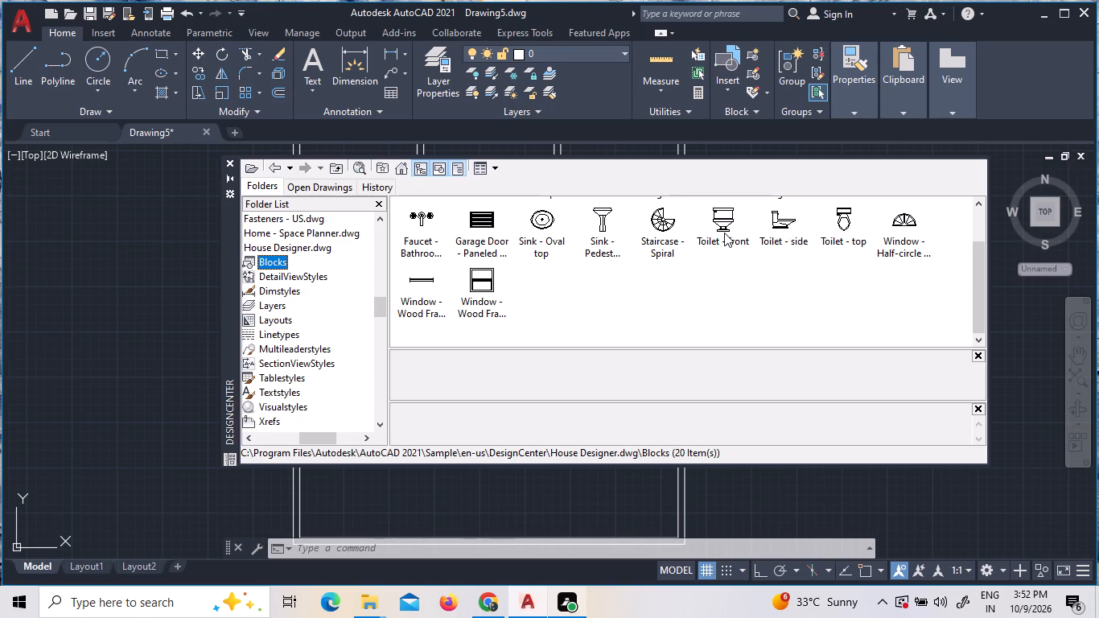
{"action": "left_click_drag", "start_coordinate": [665, 231], "coordinate": [543, 316]}
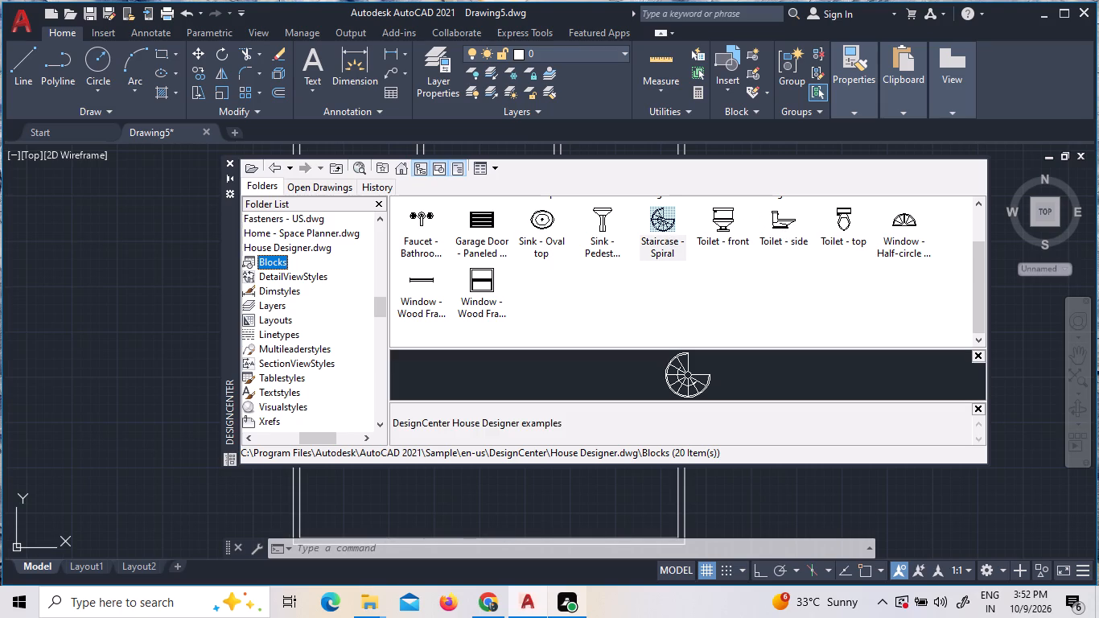
{"action": "left_click_drag", "start_coordinate": [543, 316], "coordinate": [109, 376]}
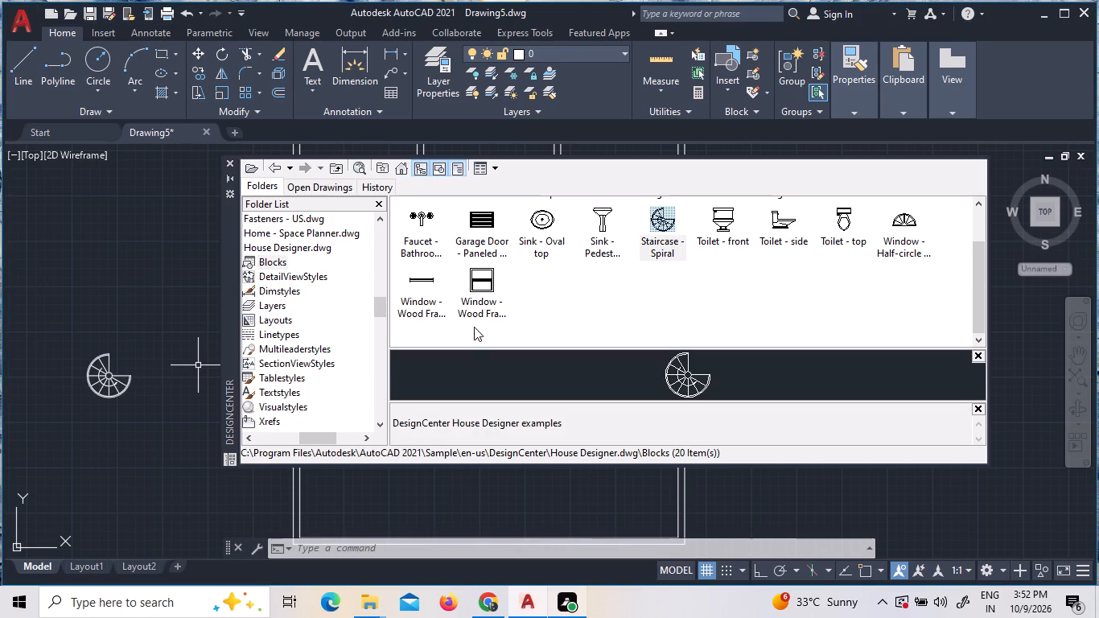
Look through the other content categories of House Designer.dwg in DesignCenter, from detail view styles to table styles, and collapse its tree.
{"action": "scroll", "coordinate": [492, 256], "scroll_direction": "up", "scroll_amount": 1}
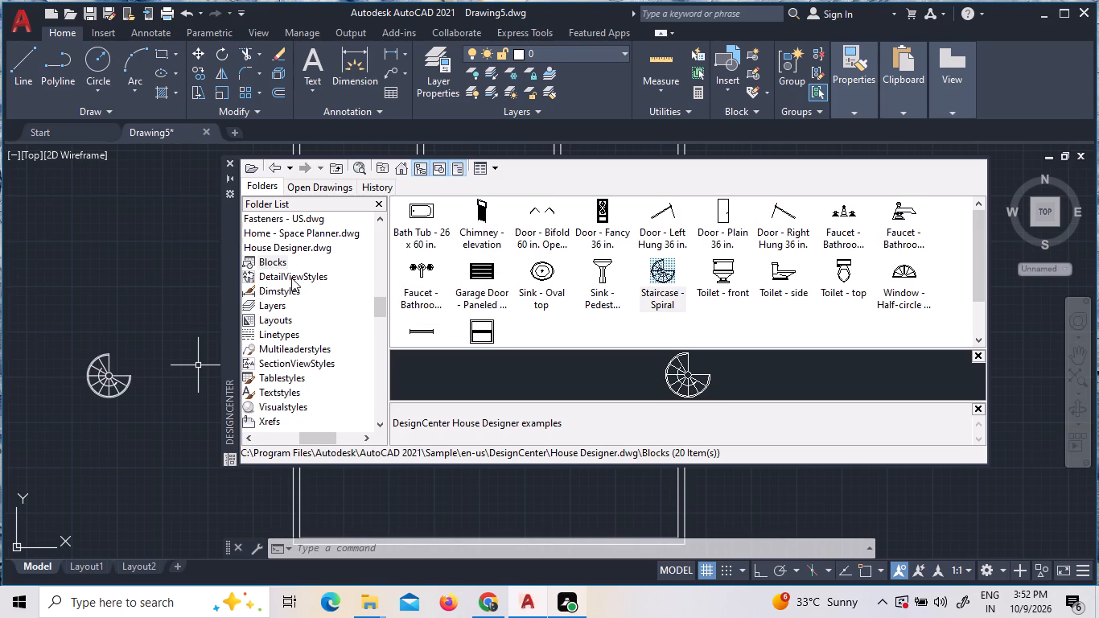
{"action": "scroll", "coordinate": [291, 278], "scroll_direction": "up", "scroll_amount": 2}
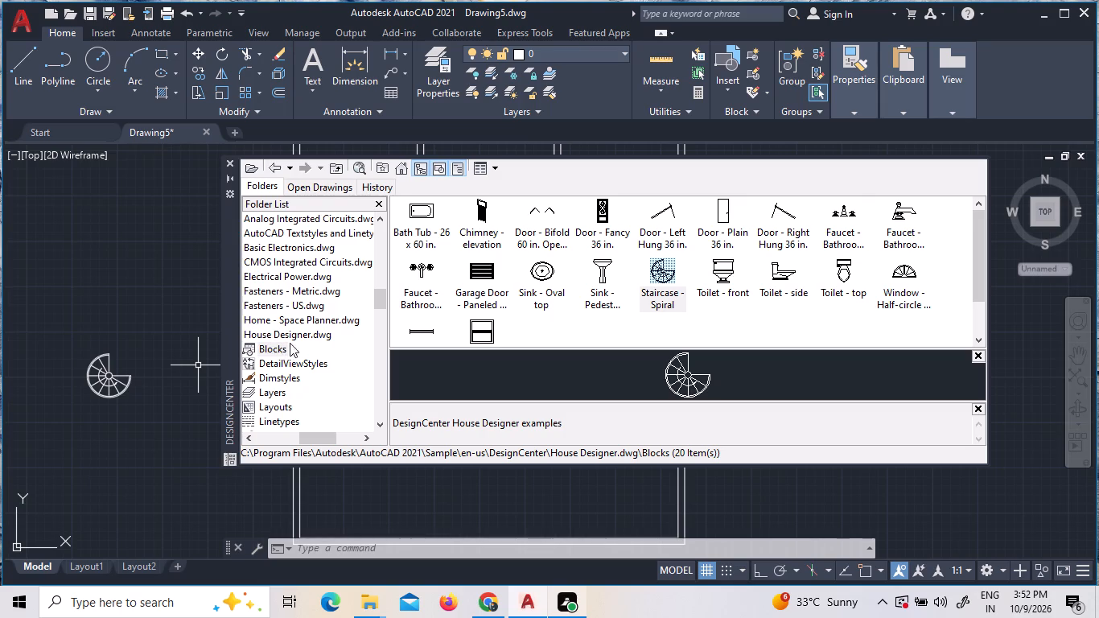
{"action": "scroll", "coordinate": [292, 353], "scroll_direction": "down", "scroll_amount": 1}
{"action": "left_click", "coordinate": [275, 324]}
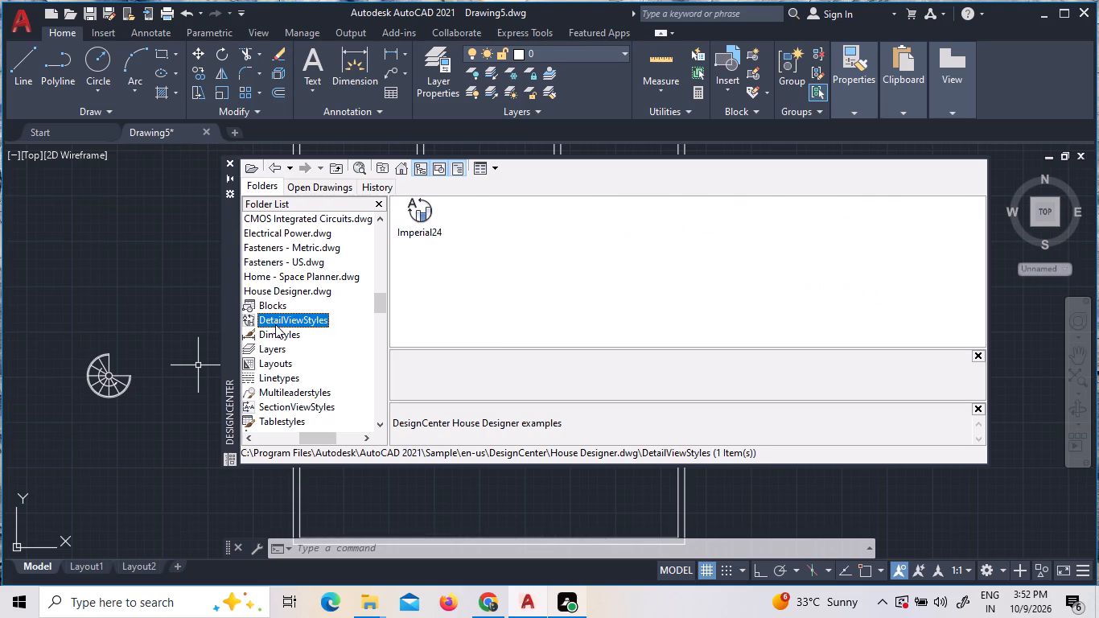
{"action": "left_click", "coordinate": [278, 332]}
{"action": "left_click", "coordinate": [279, 347]}
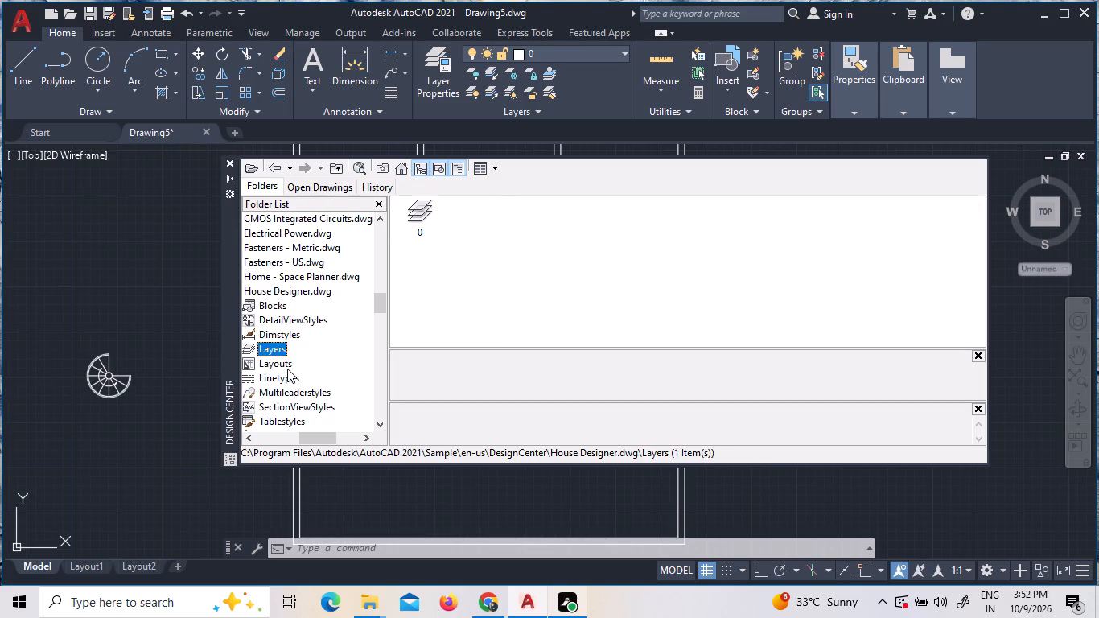
{"action": "left_click", "coordinate": [287, 369]}
{"action": "left_click", "coordinate": [290, 383]}
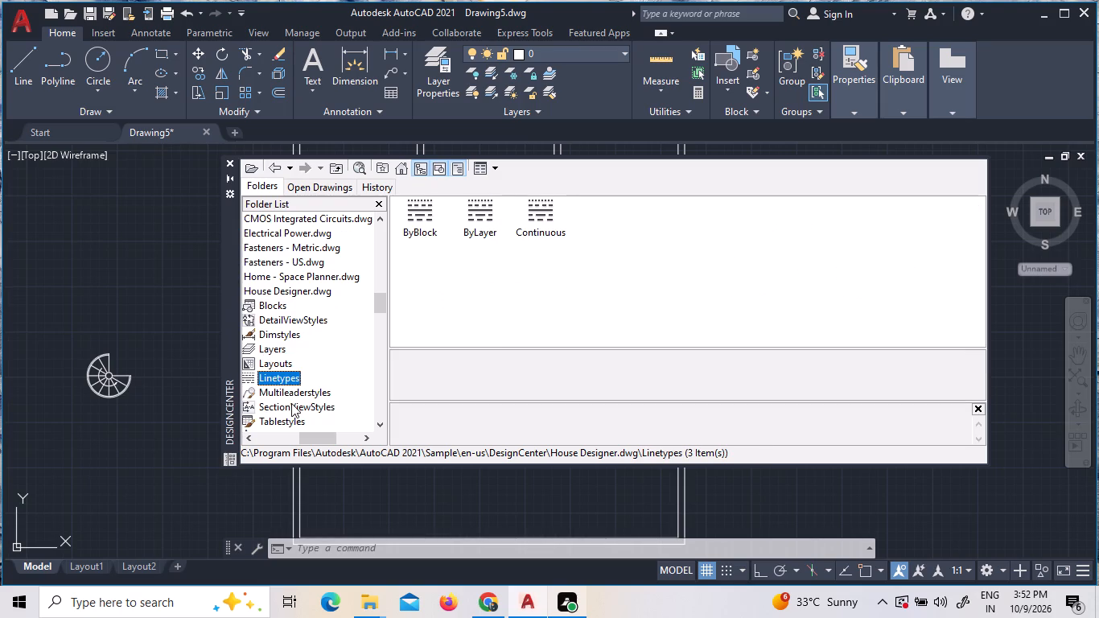
{"action": "left_click", "coordinate": [289, 403]}
{"action": "left_click", "coordinate": [282, 389]}
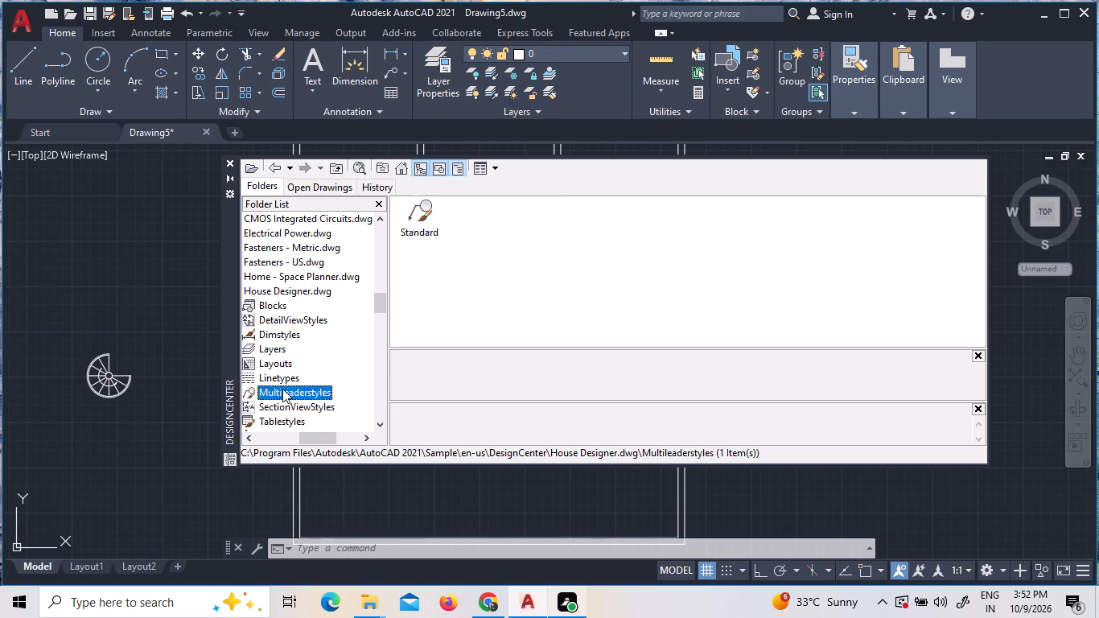
{"action": "left_click", "coordinate": [279, 418]}
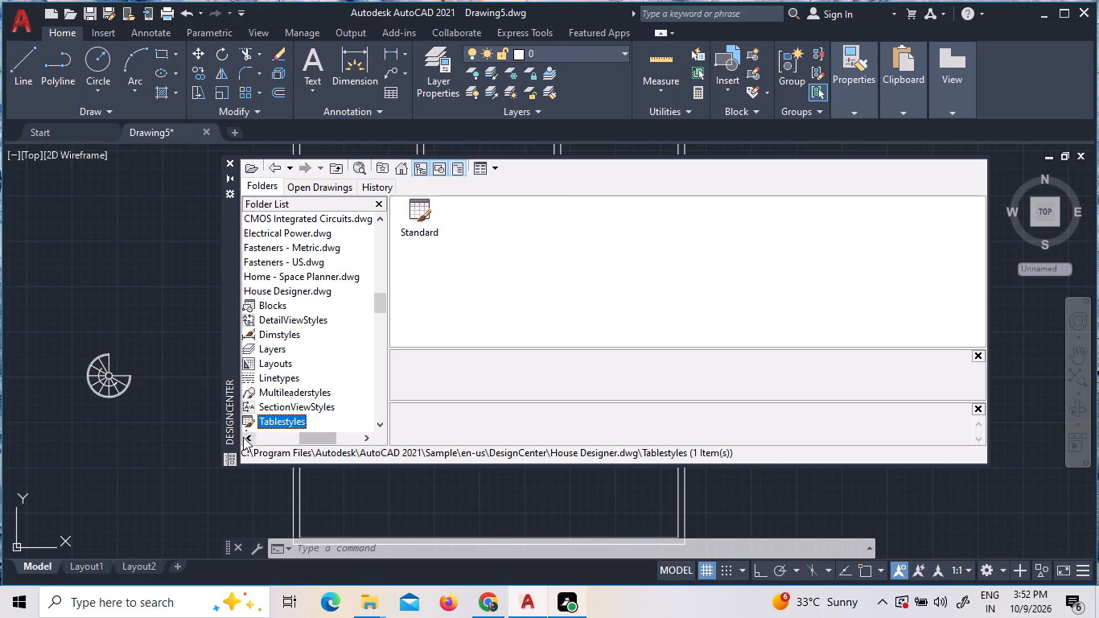
{"action": "left_click", "coordinate": [245, 442]}
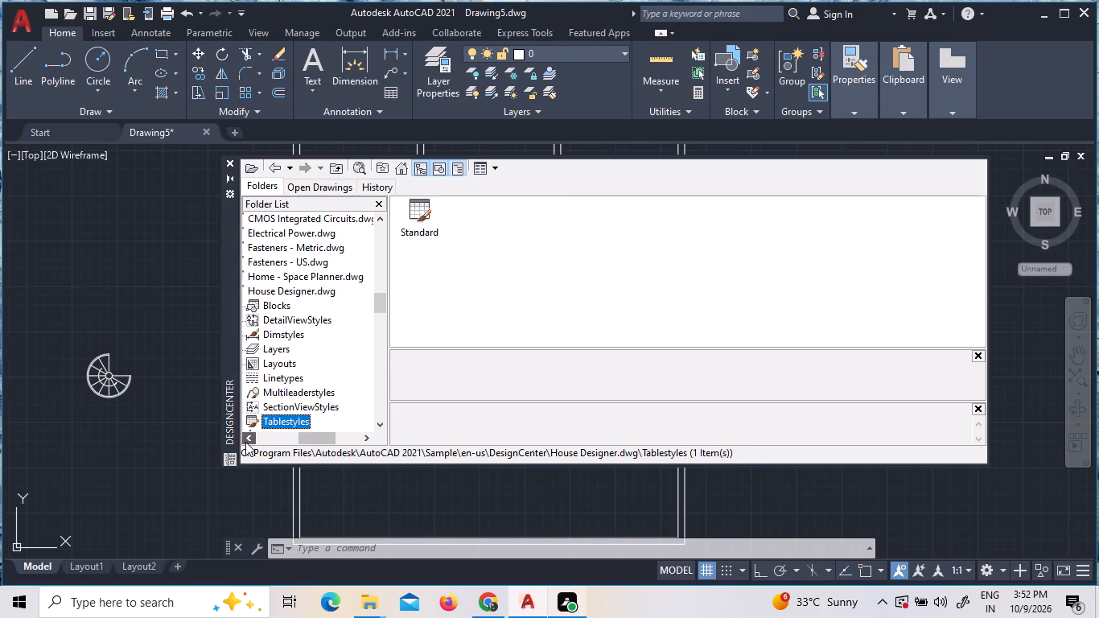
{"action": "left_click", "coordinate": [300, 287]}
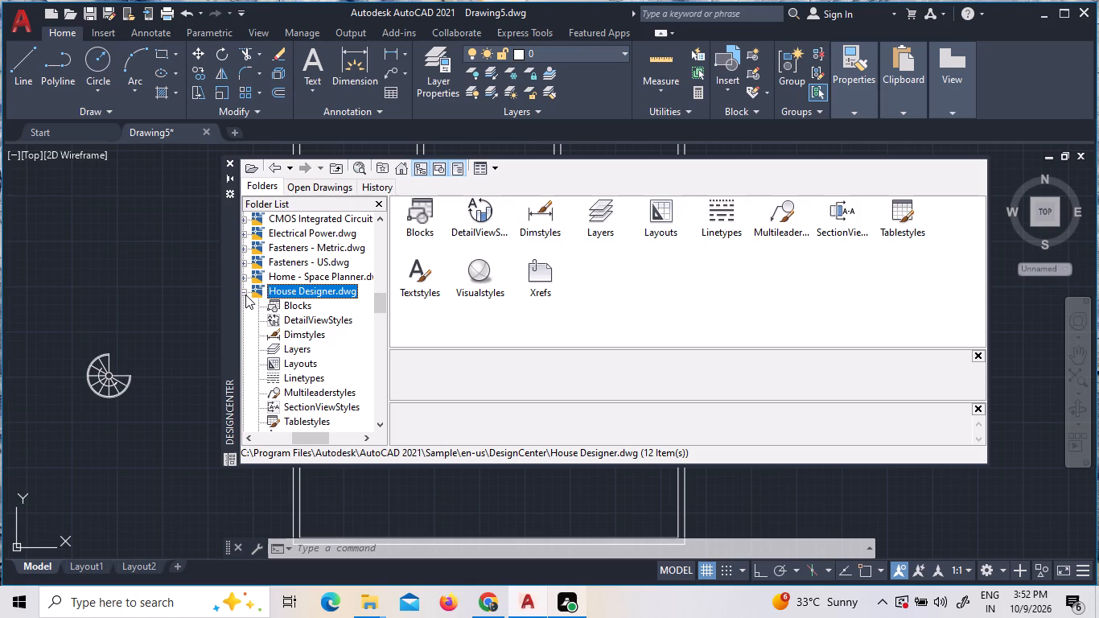
{"action": "left_click", "coordinate": [245, 294]}
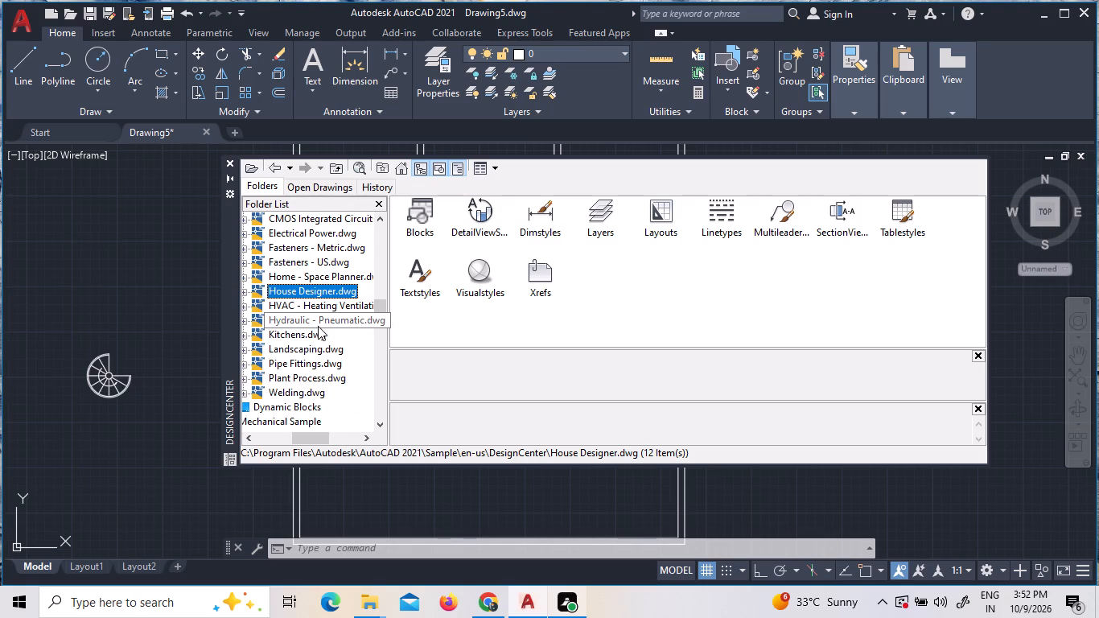
Insert the Car - sedan side block from DesignCenter's Landscaping.dwg outside the plan, just above the spiral staircase.
{"action": "left_click", "coordinate": [298, 336]}
{"action": "double_click", "coordinate": [291, 351]}
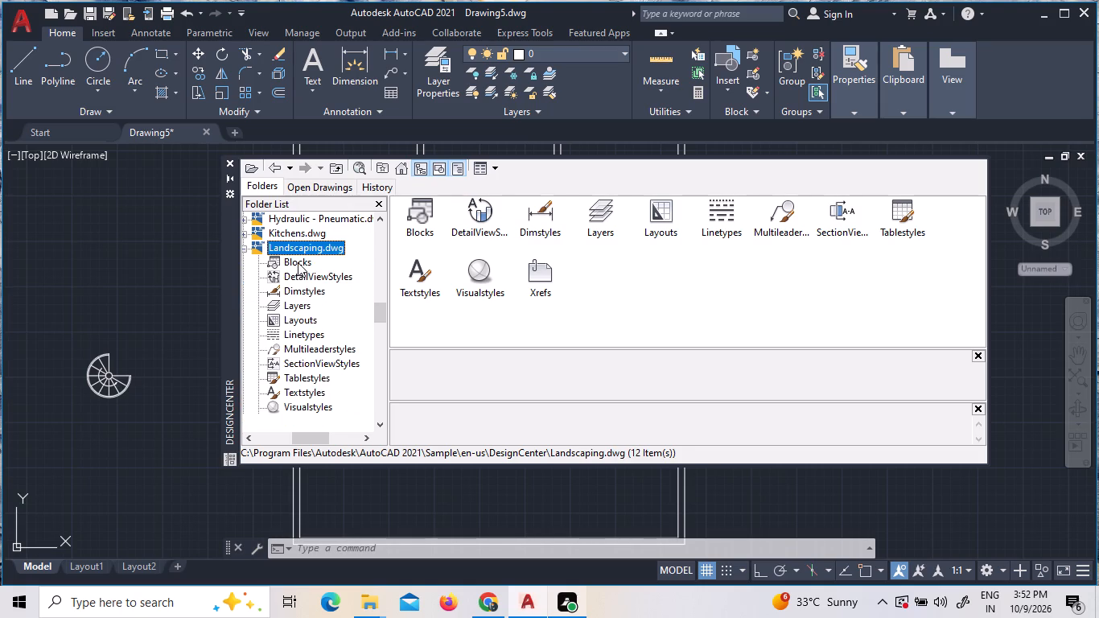
{"action": "double_click", "coordinate": [298, 262]}
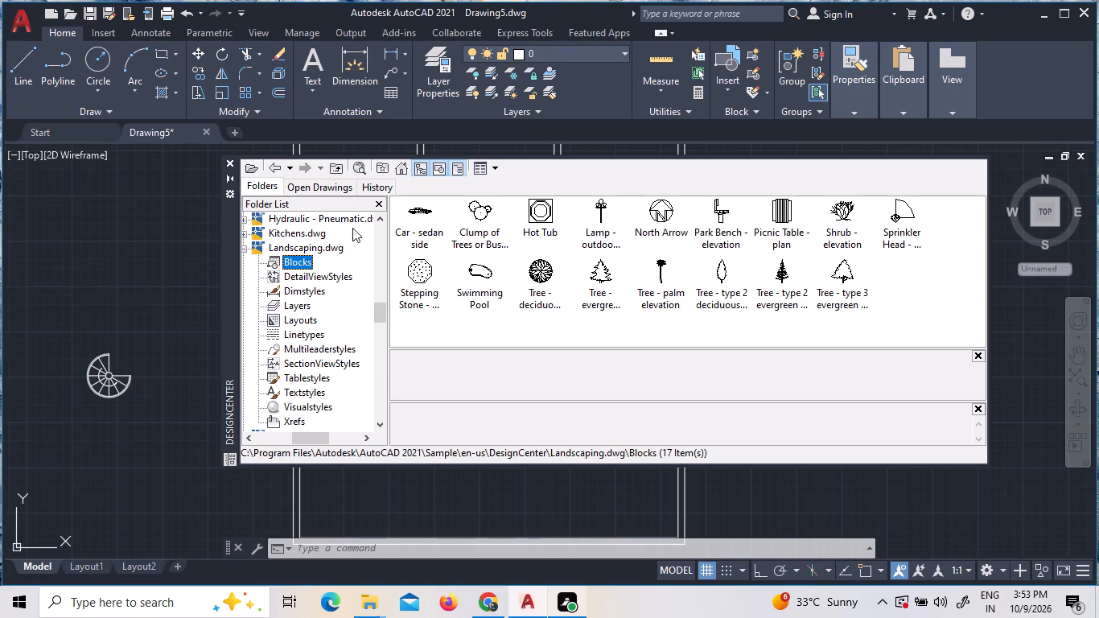
{"action": "left_click_drag", "start_coordinate": [418, 224], "coordinate": [152, 299]}
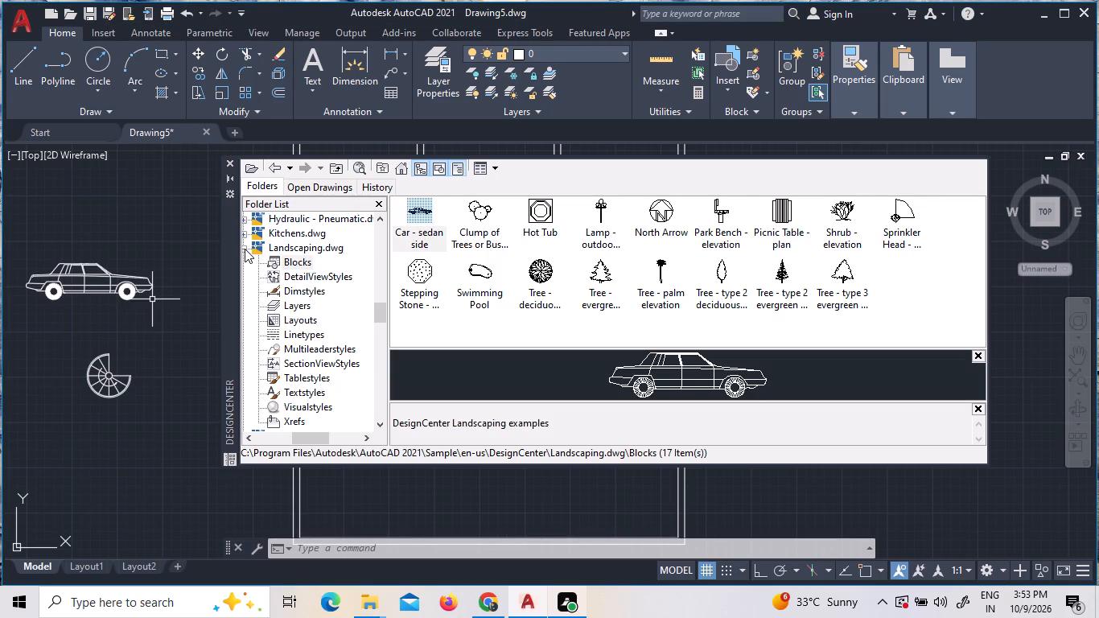
Insert the Kitchen Layout - 7 x 8 ft block from DesignCenter's Kitchens.dwg outside the plan, just below the spiral staircase.
{"action": "left_click", "coordinate": [245, 249]}
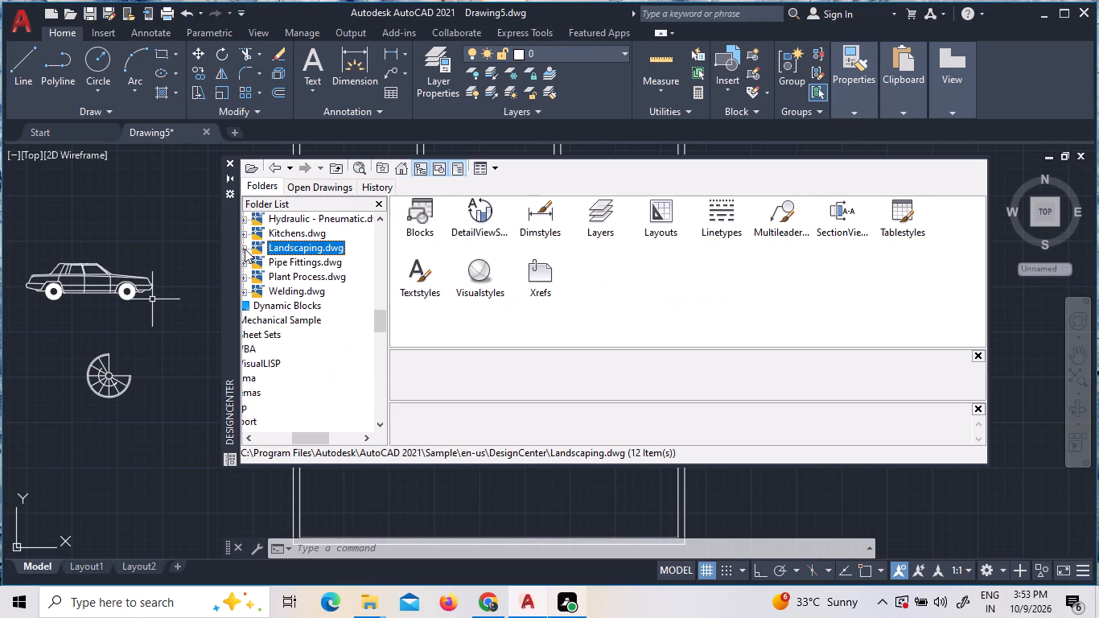
{"action": "left_click", "coordinate": [245, 249]}
{"action": "double_click", "coordinate": [298, 257]}
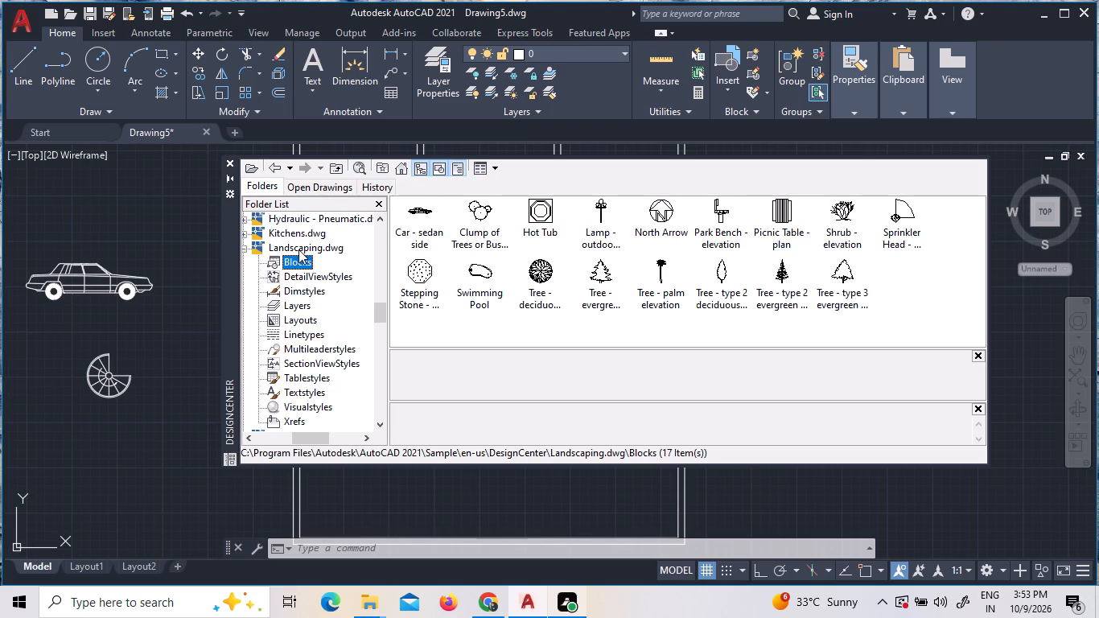
{"action": "left_click", "coordinate": [243, 248]}
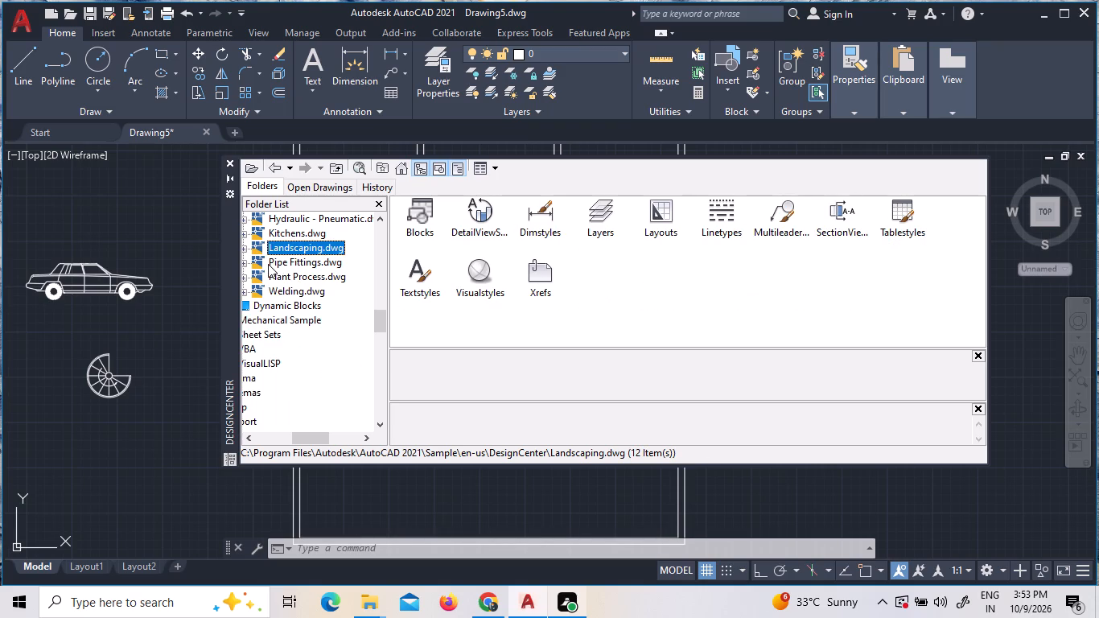
{"action": "left_click", "coordinate": [278, 262]}
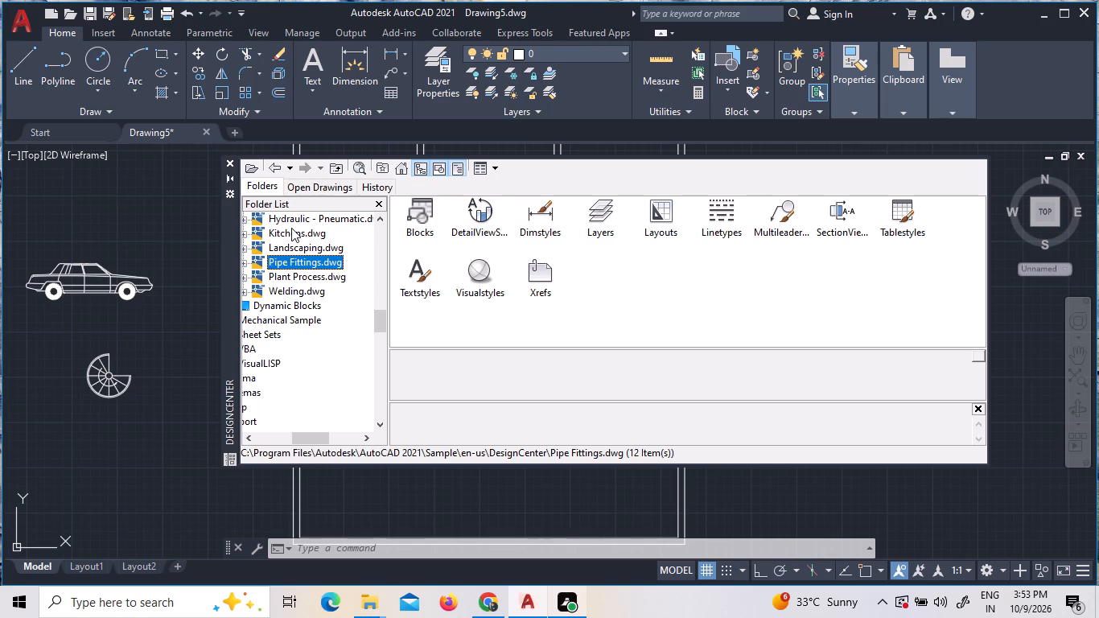
{"action": "double_click", "coordinate": [291, 231]}
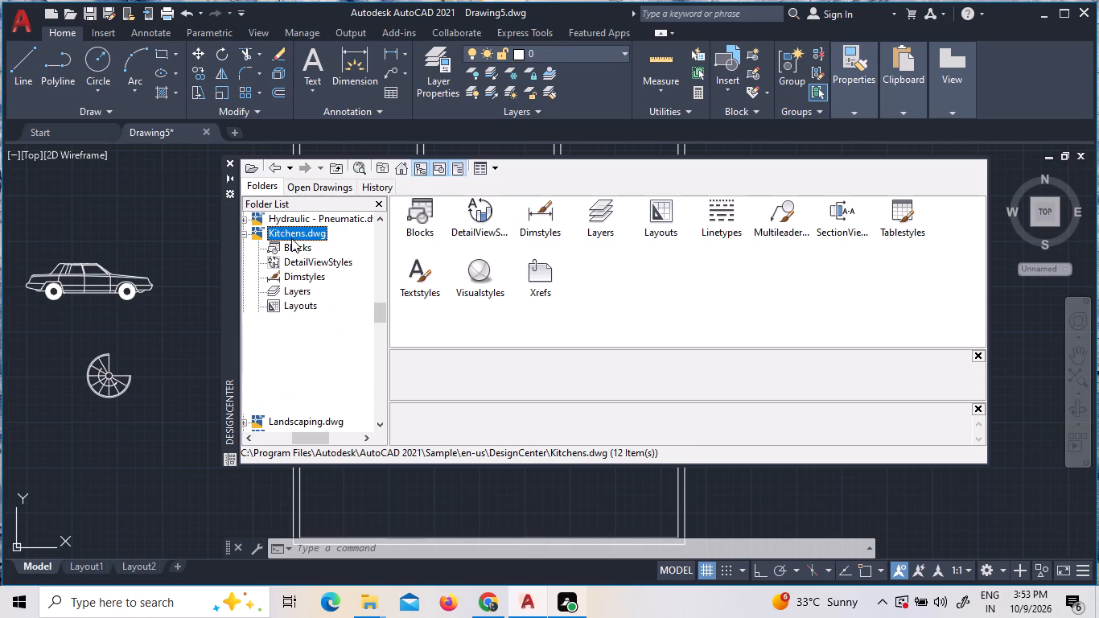
{"action": "left_click", "coordinate": [291, 238]}
{"action": "double_click", "coordinate": [291, 249]}
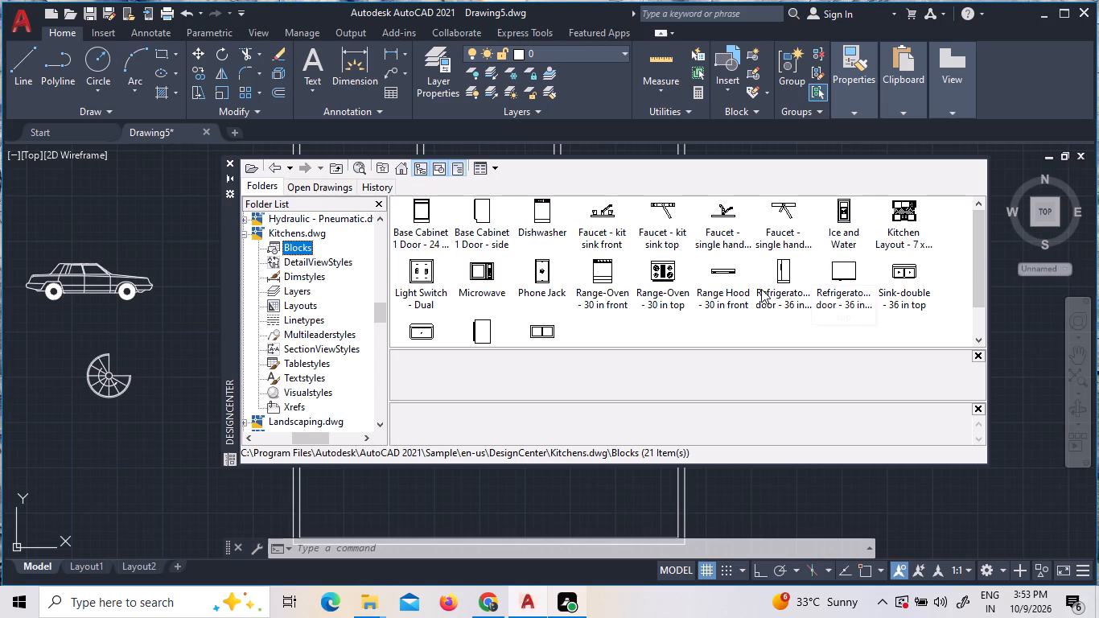
{"action": "scroll", "coordinate": [496, 294], "scroll_direction": "down", "scroll_amount": 3}
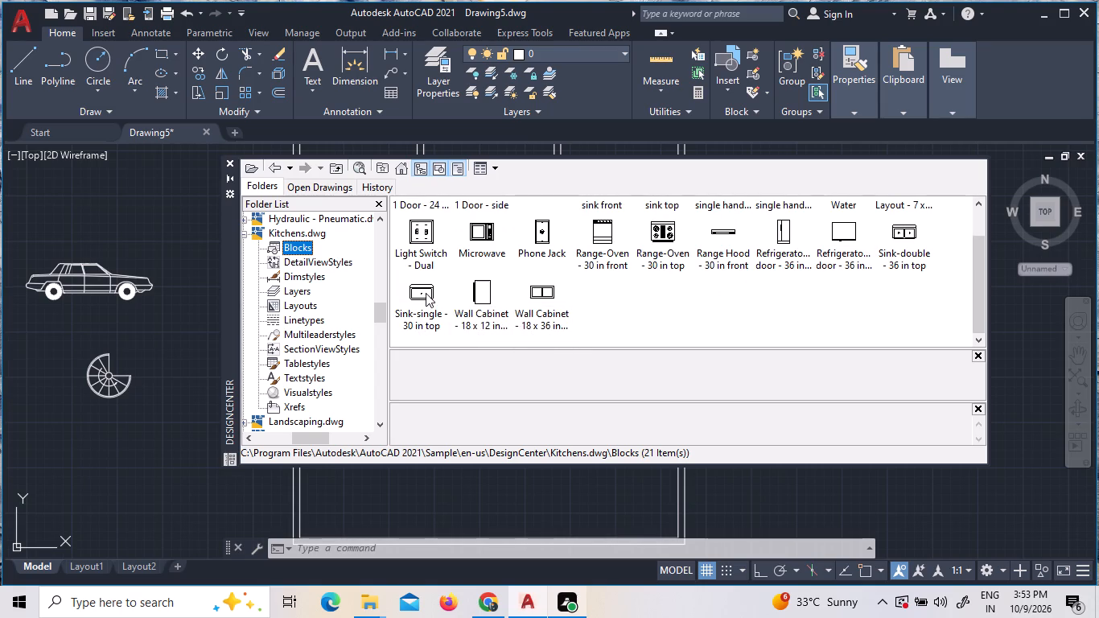
{"action": "scroll", "coordinate": [518, 327], "scroll_direction": "up", "scroll_amount": 1}
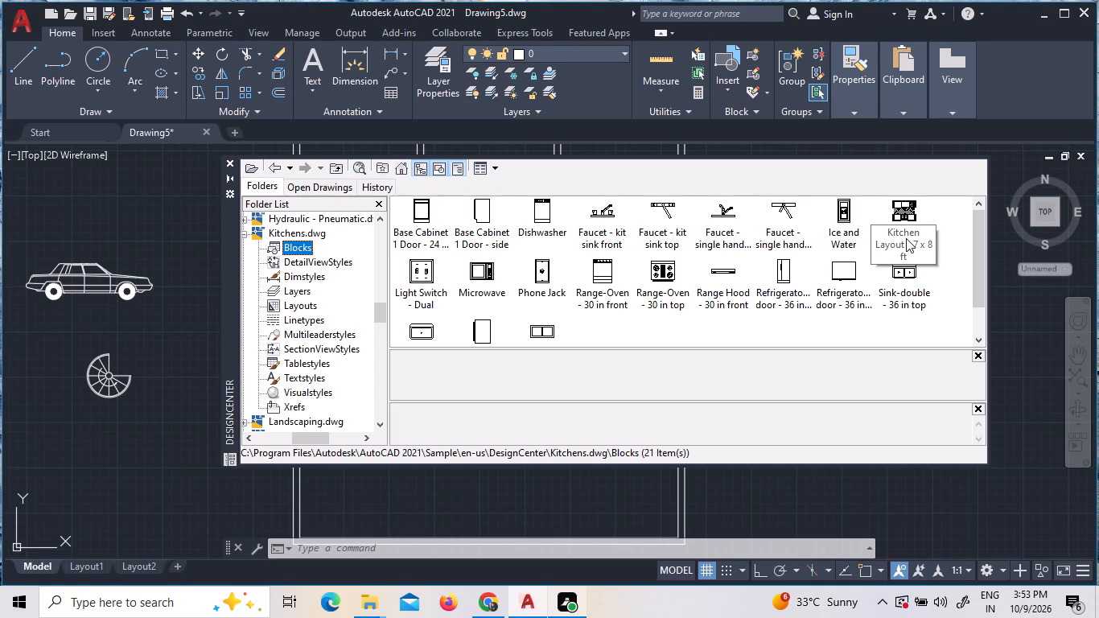
{"action": "left_click_drag", "start_coordinate": [906, 238], "coordinate": [619, 360]}
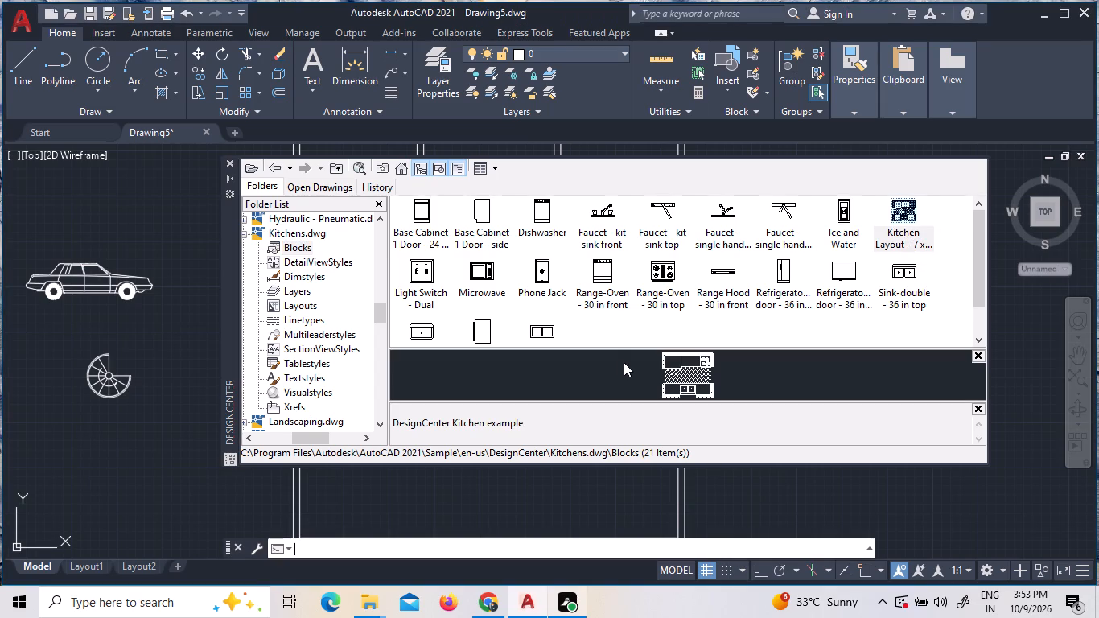
{"action": "left_click_drag", "start_coordinate": [677, 372], "coordinate": [161, 382]}
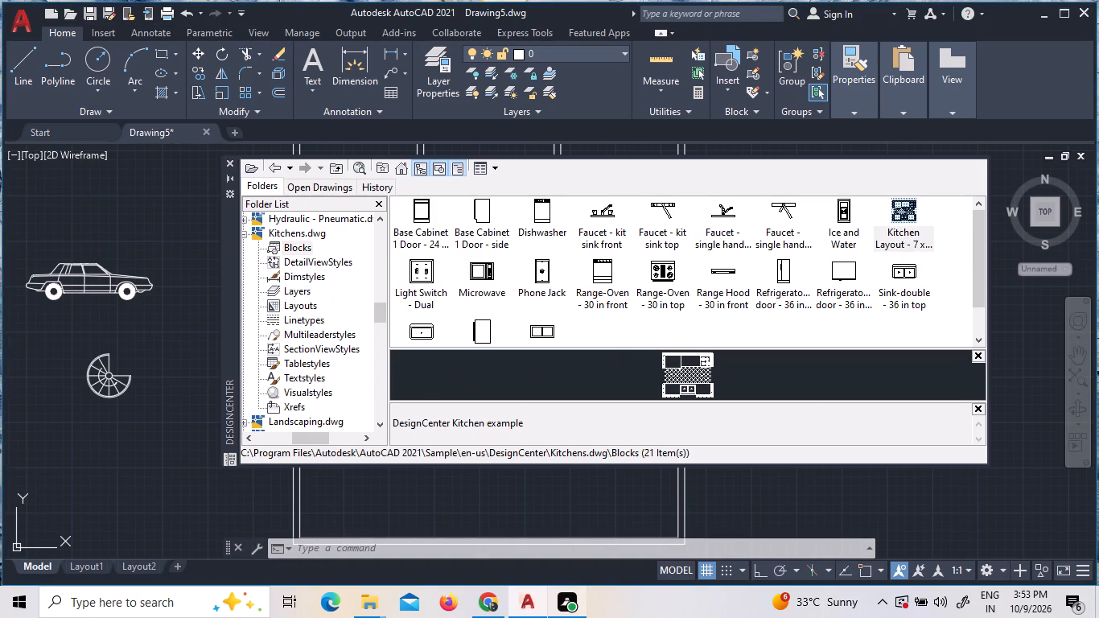
{"action": "left_click_drag", "start_coordinate": [161, 382], "coordinate": [158, 400]}
{"action": "left_click_drag", "start_coordinate": [912, 220], "coordinate": [84, 451]}
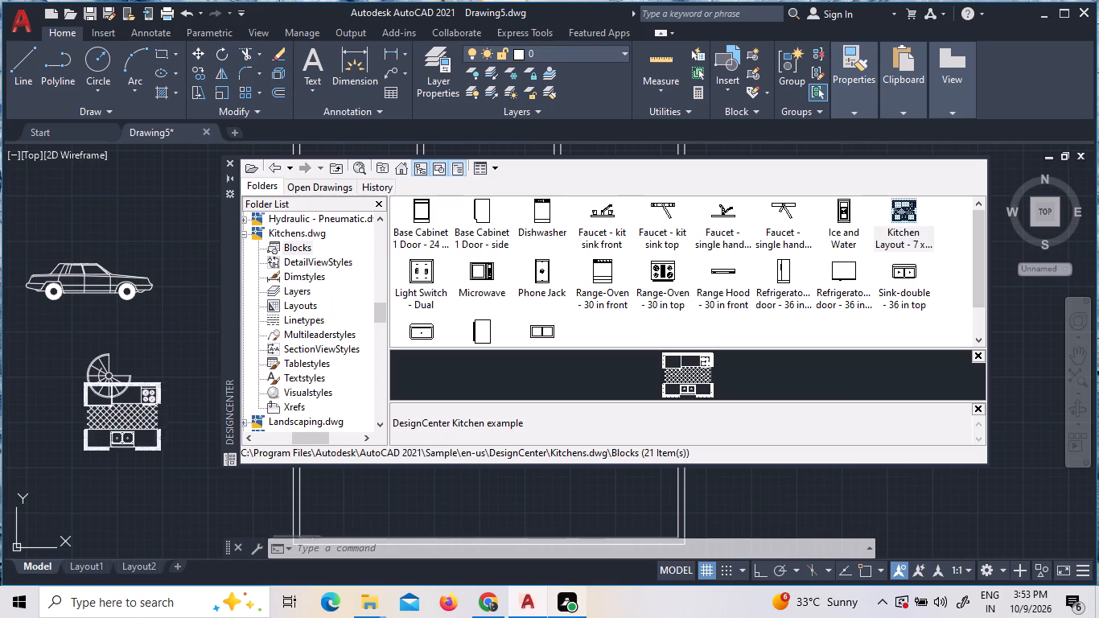
{"action": "left_click_drag", "start_coordinate": [84, 451], "coordinate": [77, 484]}
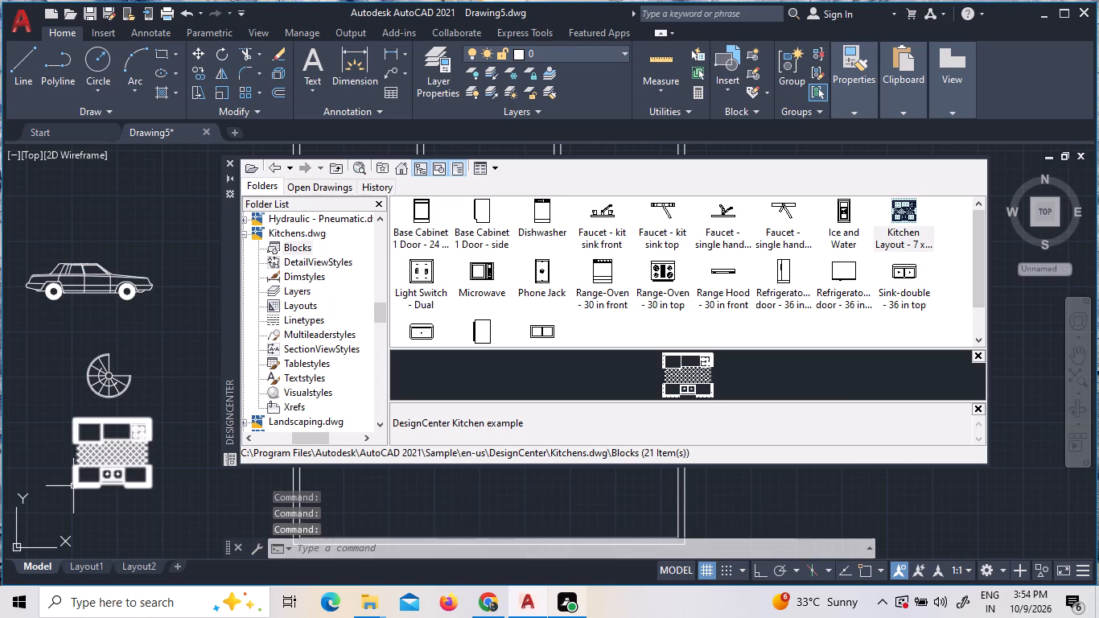
Look through the linetypes and layouts of Kitchens.dwg and the blocks of Plant Process.dwg and Pipe Fittings.dwg, then close DesignCenter.
{"action": "left_click", "coordinate": [295, 313]}
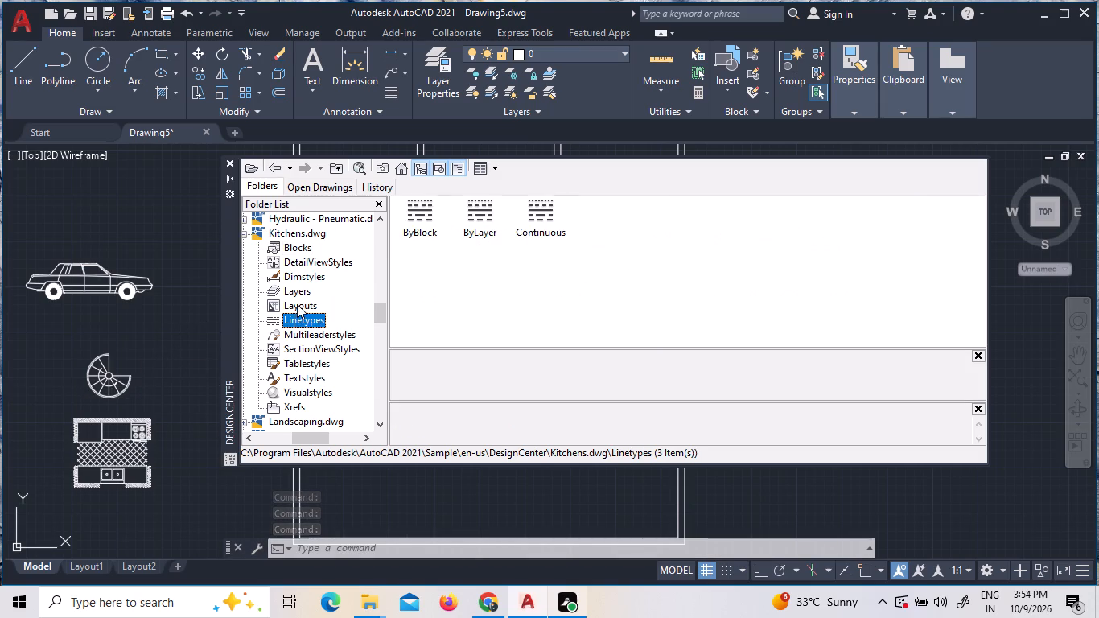
{"action": "left_click", "coordinate": [297, 304]}
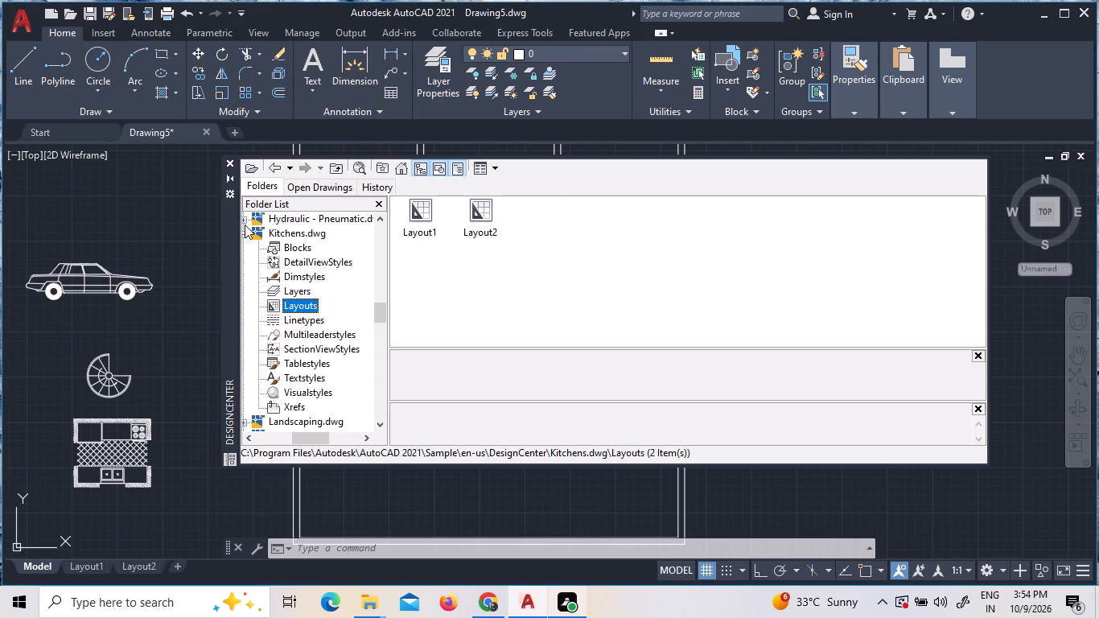
{"action": "left_click", "coordinate": [246, 234]}
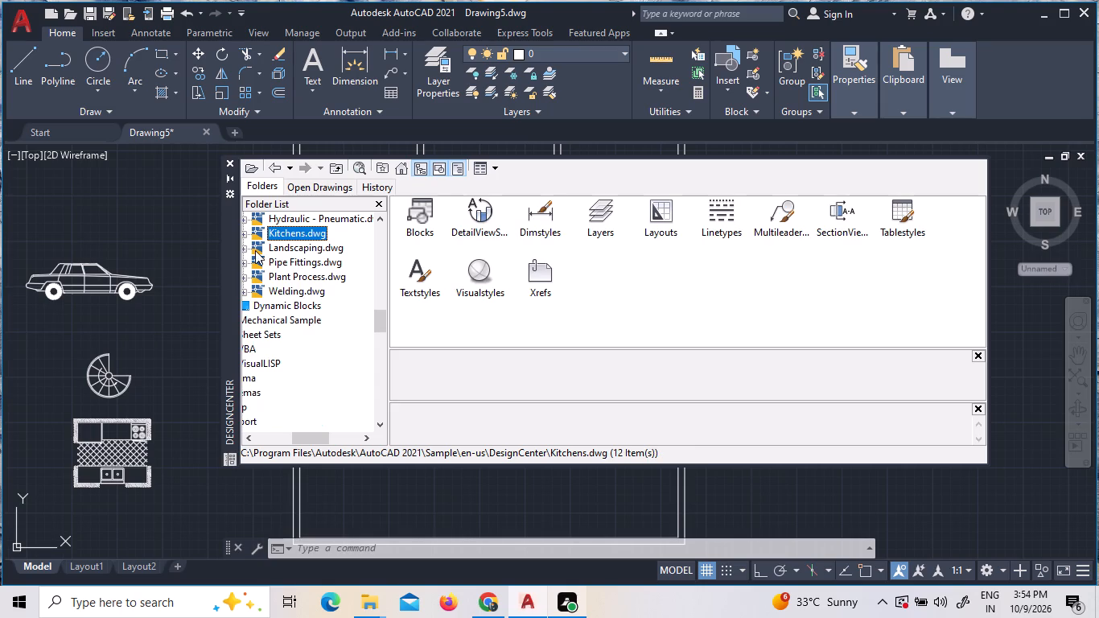
{"action": "left_click", "coordinate": [301, 278]}
{"action": "left_click", "coordinate": [301, 278]}
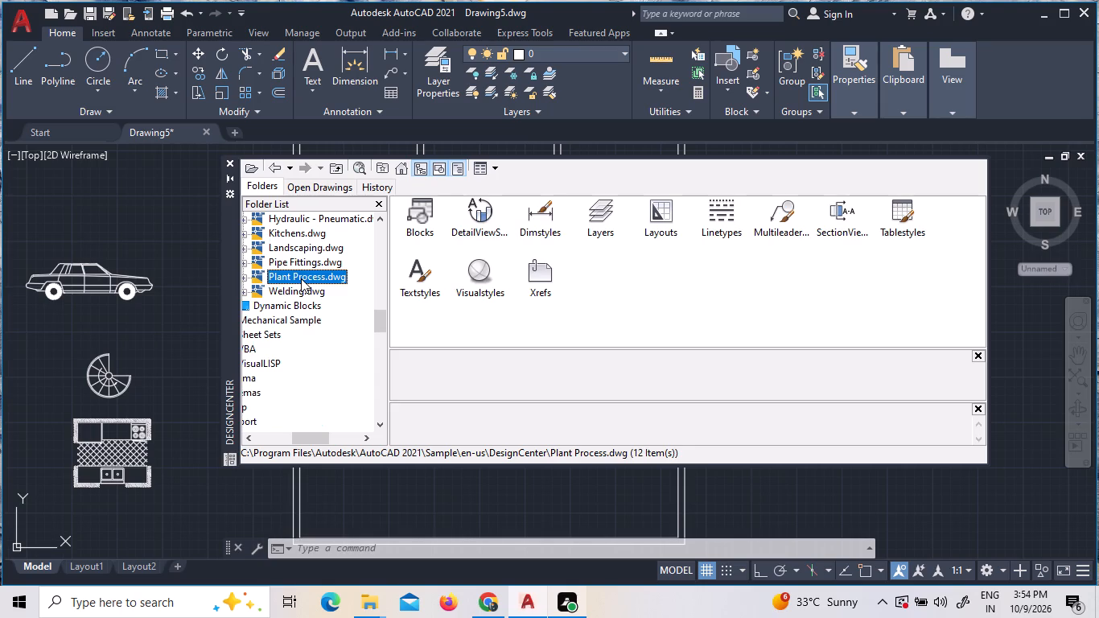
{"action": "double_click", "coordinate": [423, 216]}
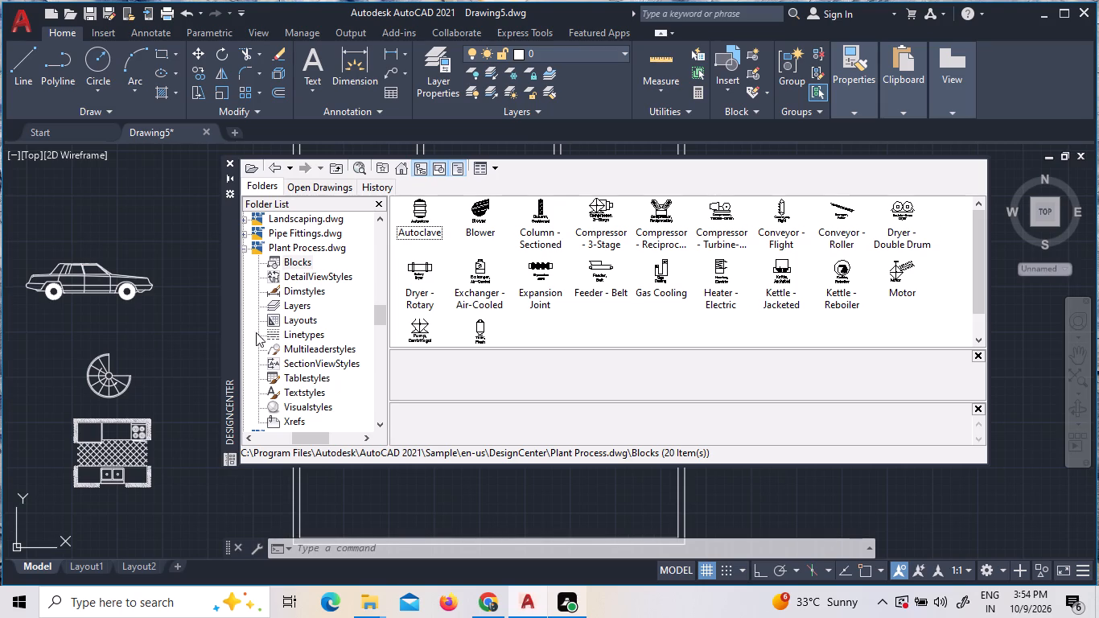
{"action": "left_click", "coordinate": [245, 246]}
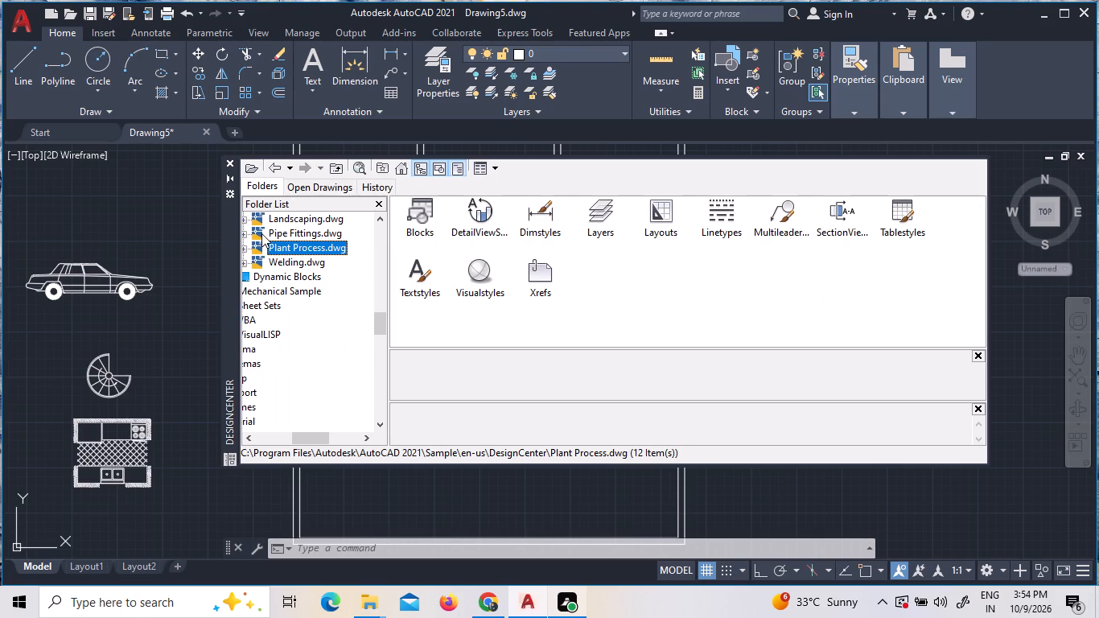
{"action": "double_click", "coordinate": [278, 234]}
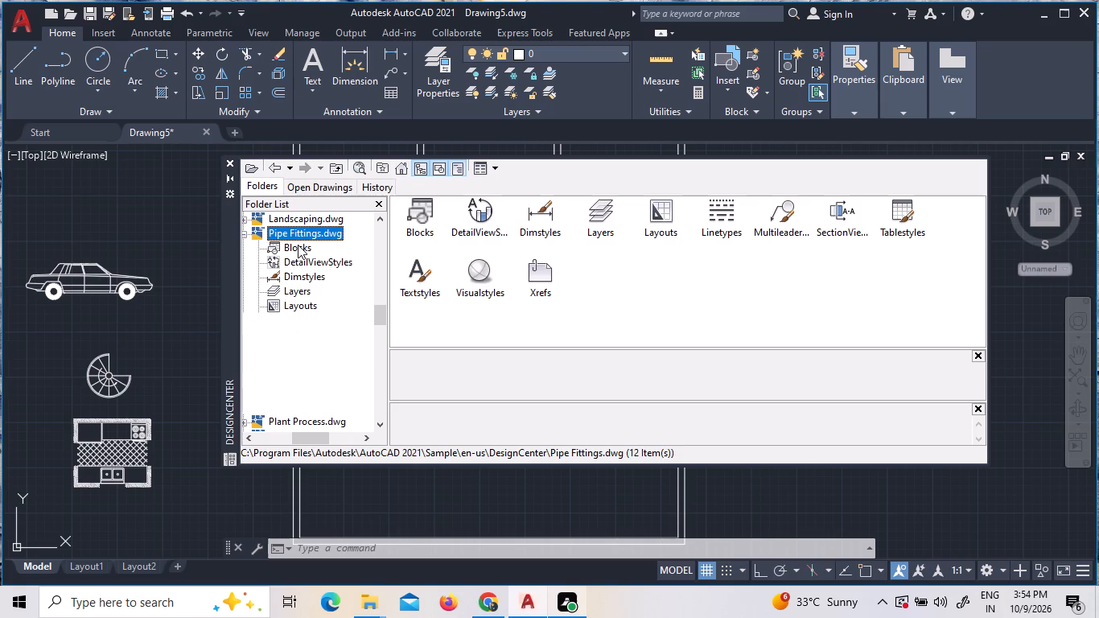
{"action": "double_click", "coordinate": [298, 245]}
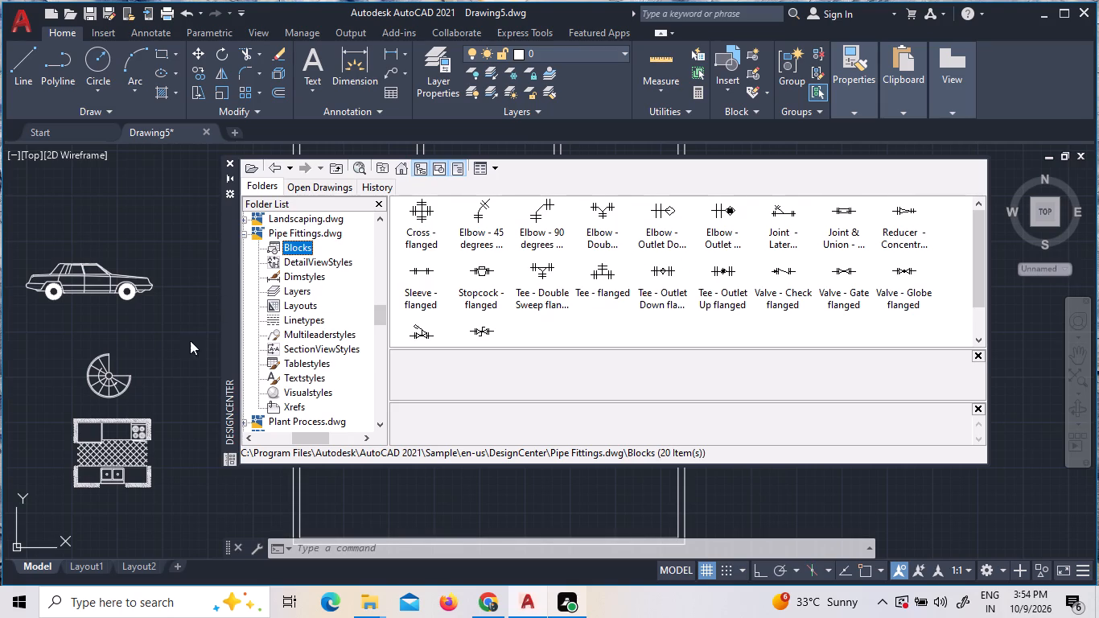
{"action": "scroll", "coordinate": [294, 374], "scroll_direction": "down", "scroll_amount": 1}
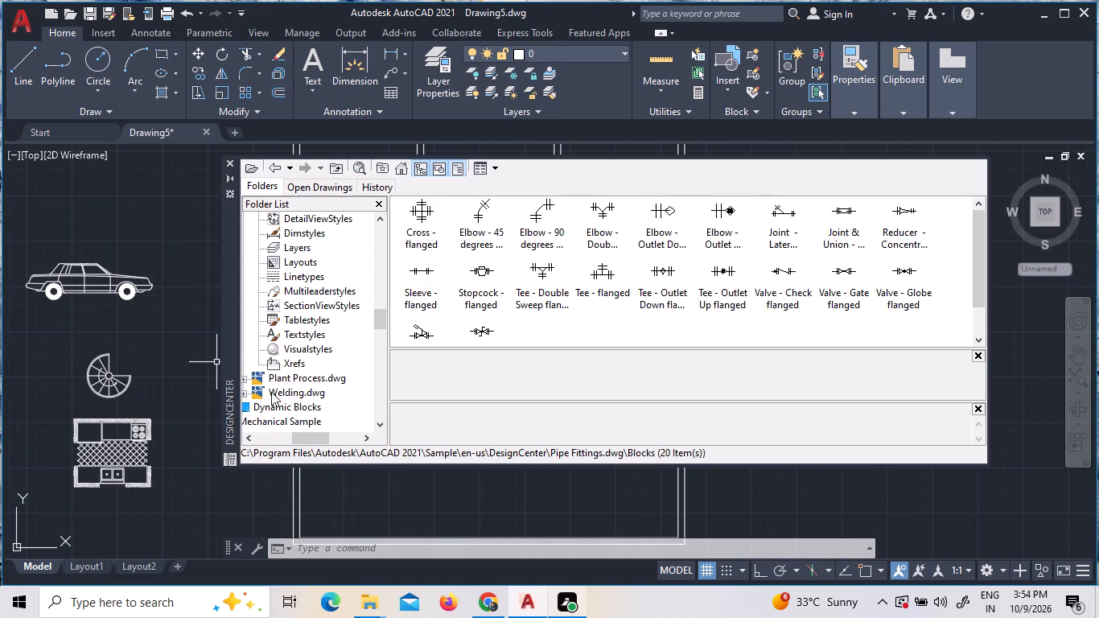
{"action": "scroll", "coordinate": [282, 398], "scroll_direction": "down", "scroll_amount": 3}
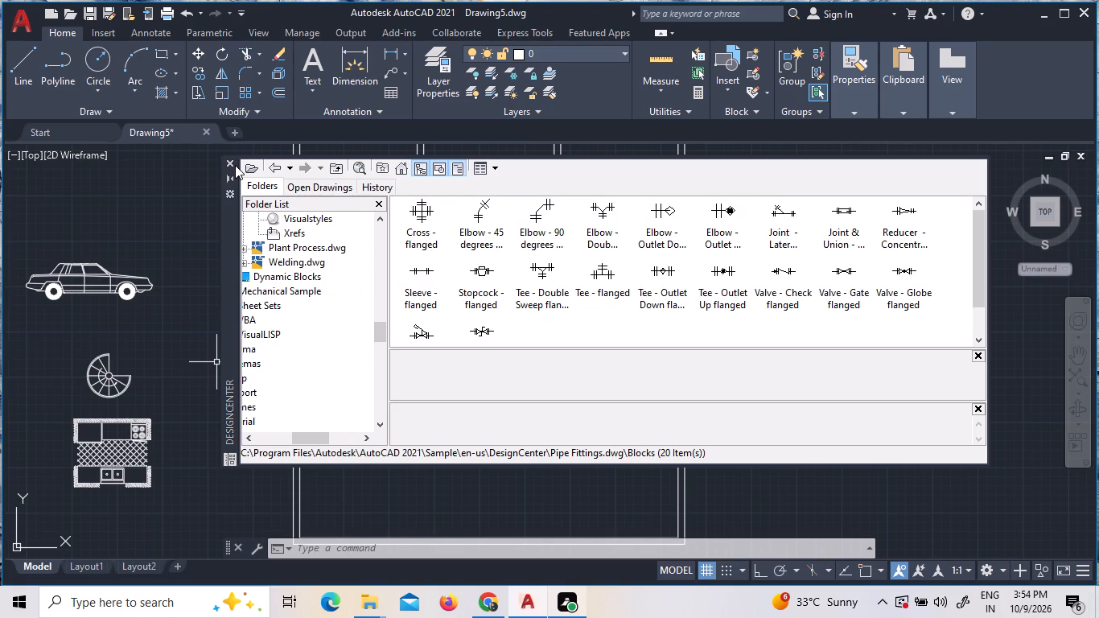
{"action": "left_click", "coordinate": [233, 165]}
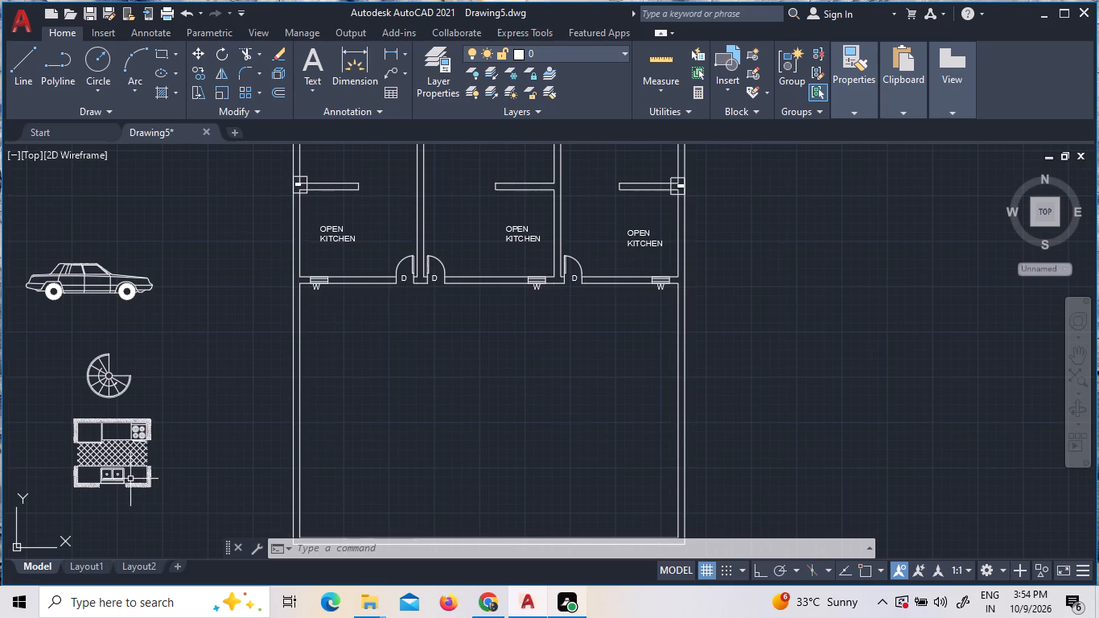
Rotate the kitchen layout block a quarter turn counterclockwise about its lower-right corner, with Ortho on.
{"action": "left_click", "coordinate": [118, 475]}
{"action": "right_click", "coordinate": [127, 480]}
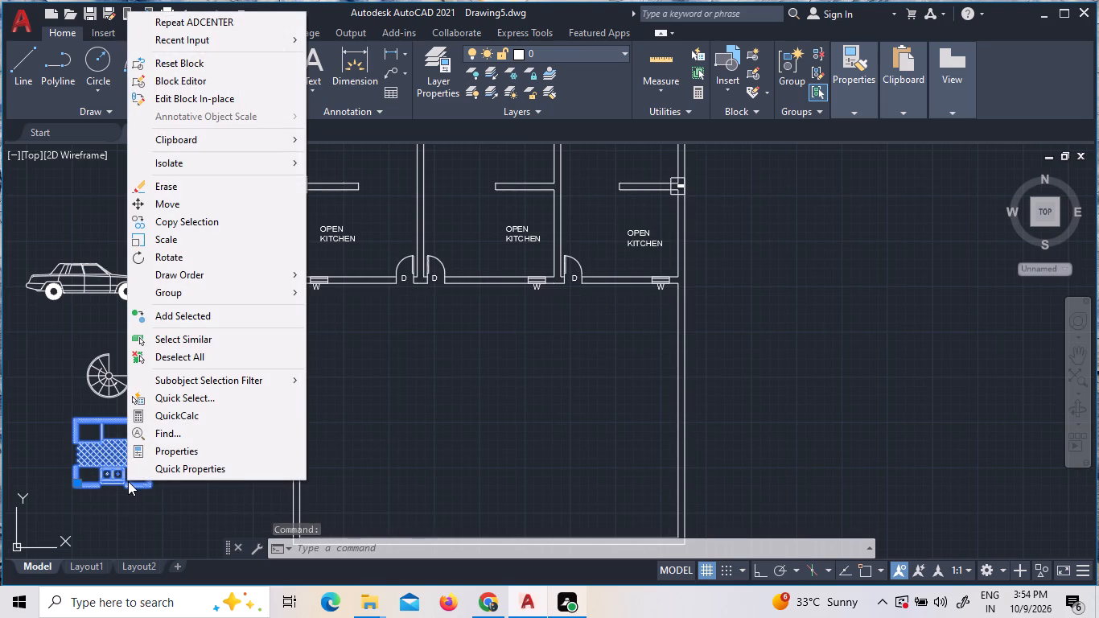
{"action": "left_click", "coordinate": [128, 481]}
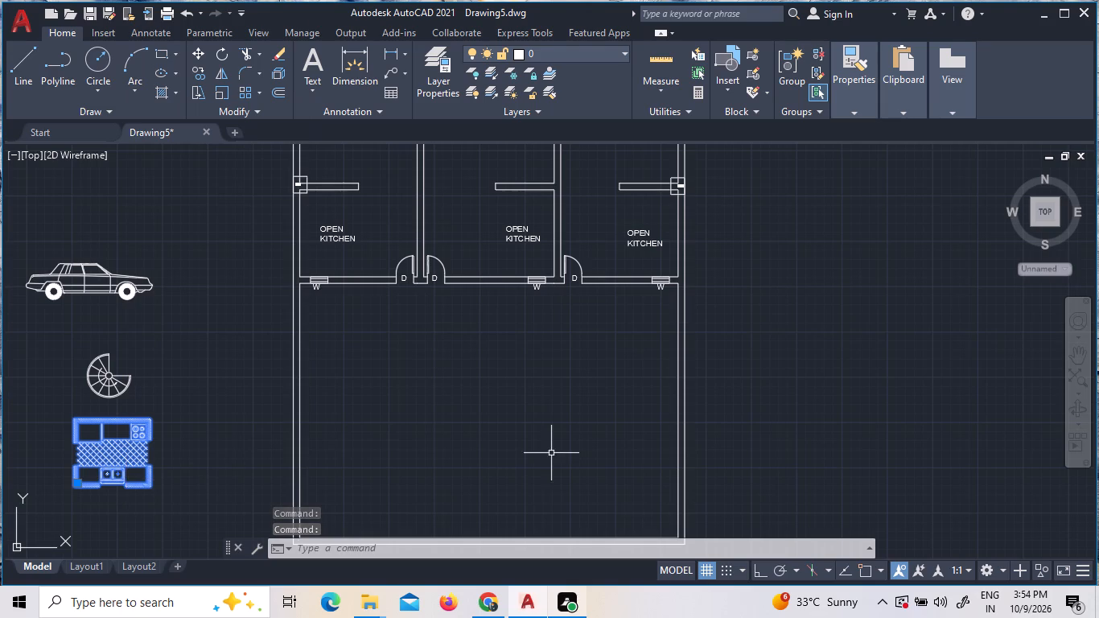
{"action": "scroll", "coordinate": [452, 433], "scroll_direction": "down", "scroll_amount": 1}
{"action": "scroll", "coordinate": [266, 451], "scroll_direction": "up", "scroll_amount": 2}
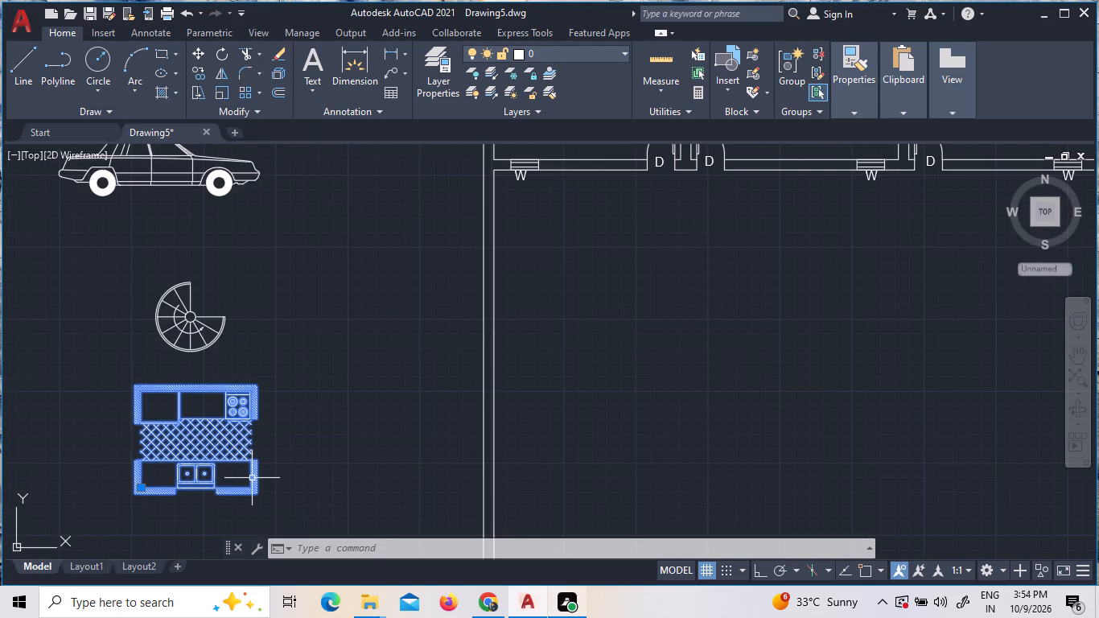
{"action": "right_click", "coordinate": [252, 478]}
{"action": "left_click", "coordinate": [328, 262]}
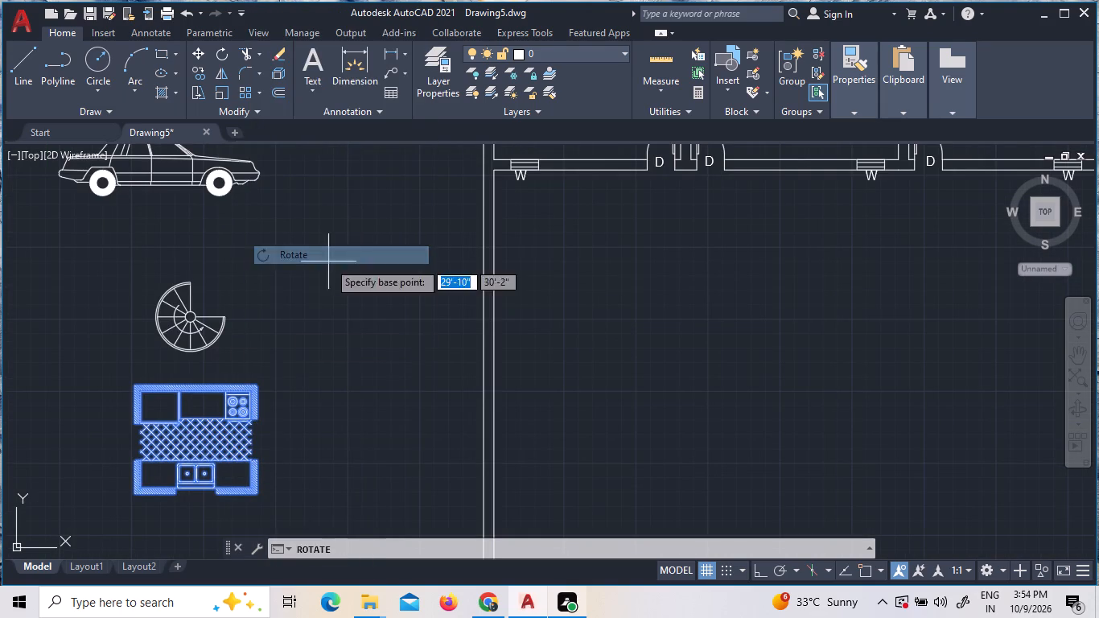
{"action": "left_click", "coordinate": [258, 494]}
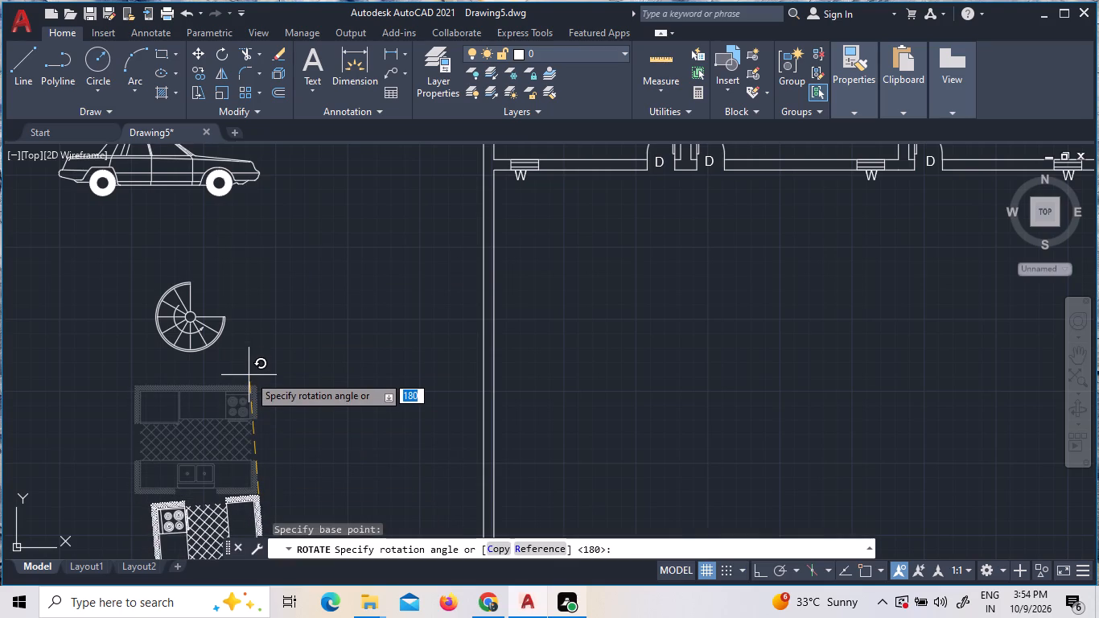
{"action": "key", "text": "F8"}
{"action": "left_click", "coordinate": [249, 375]}
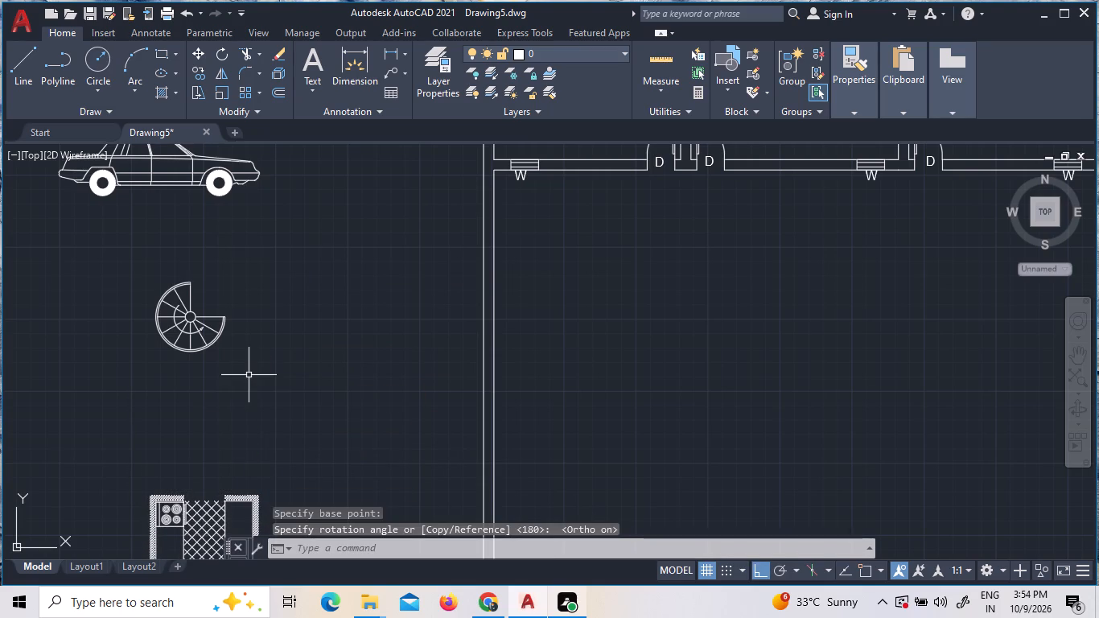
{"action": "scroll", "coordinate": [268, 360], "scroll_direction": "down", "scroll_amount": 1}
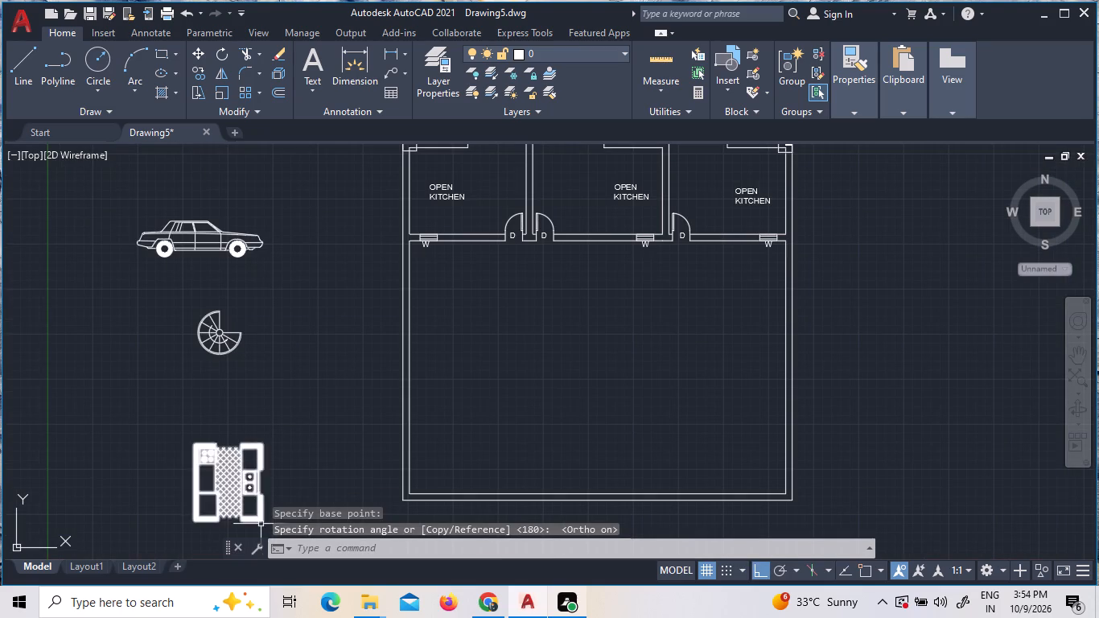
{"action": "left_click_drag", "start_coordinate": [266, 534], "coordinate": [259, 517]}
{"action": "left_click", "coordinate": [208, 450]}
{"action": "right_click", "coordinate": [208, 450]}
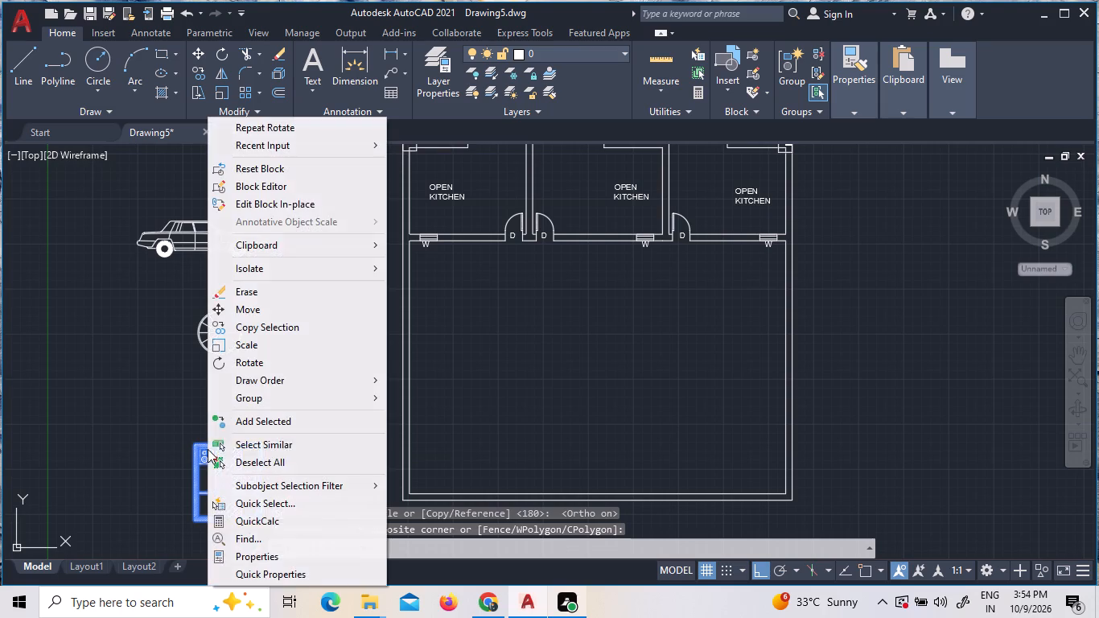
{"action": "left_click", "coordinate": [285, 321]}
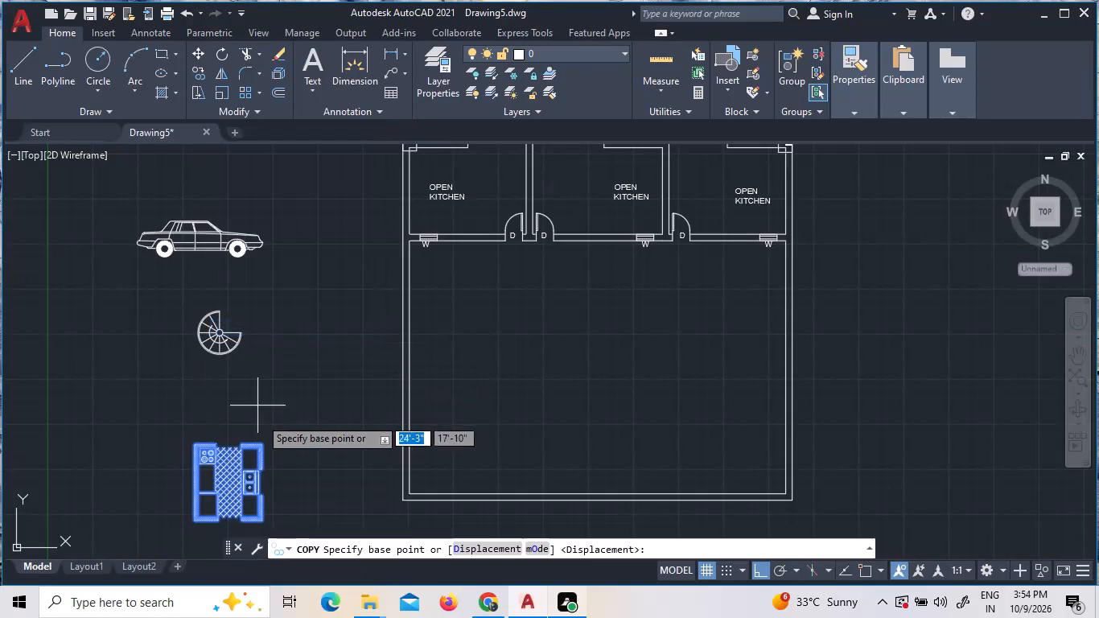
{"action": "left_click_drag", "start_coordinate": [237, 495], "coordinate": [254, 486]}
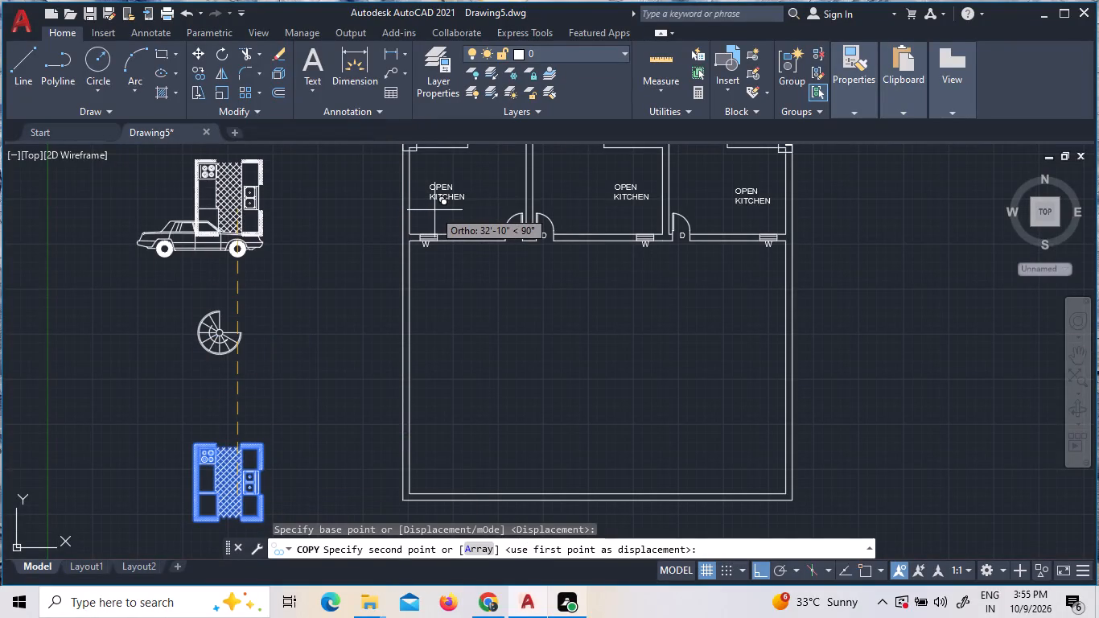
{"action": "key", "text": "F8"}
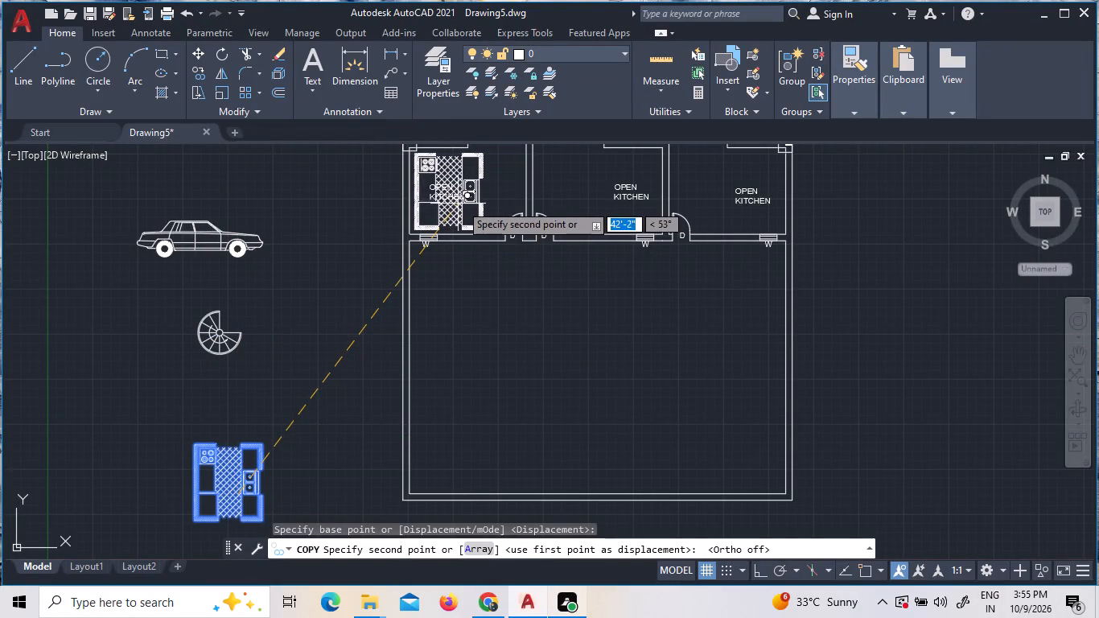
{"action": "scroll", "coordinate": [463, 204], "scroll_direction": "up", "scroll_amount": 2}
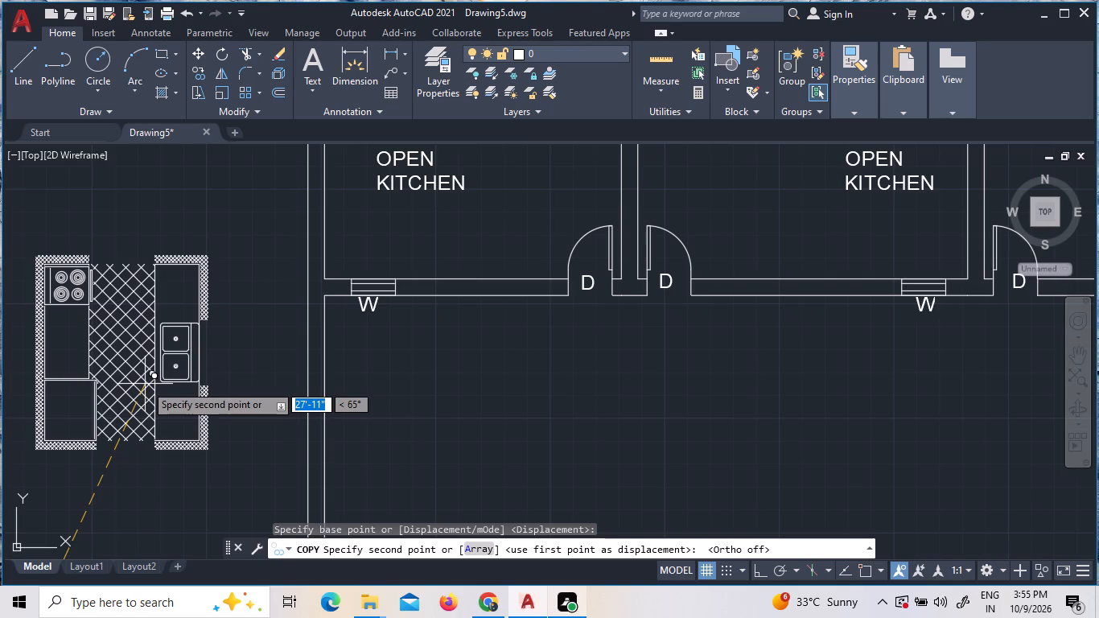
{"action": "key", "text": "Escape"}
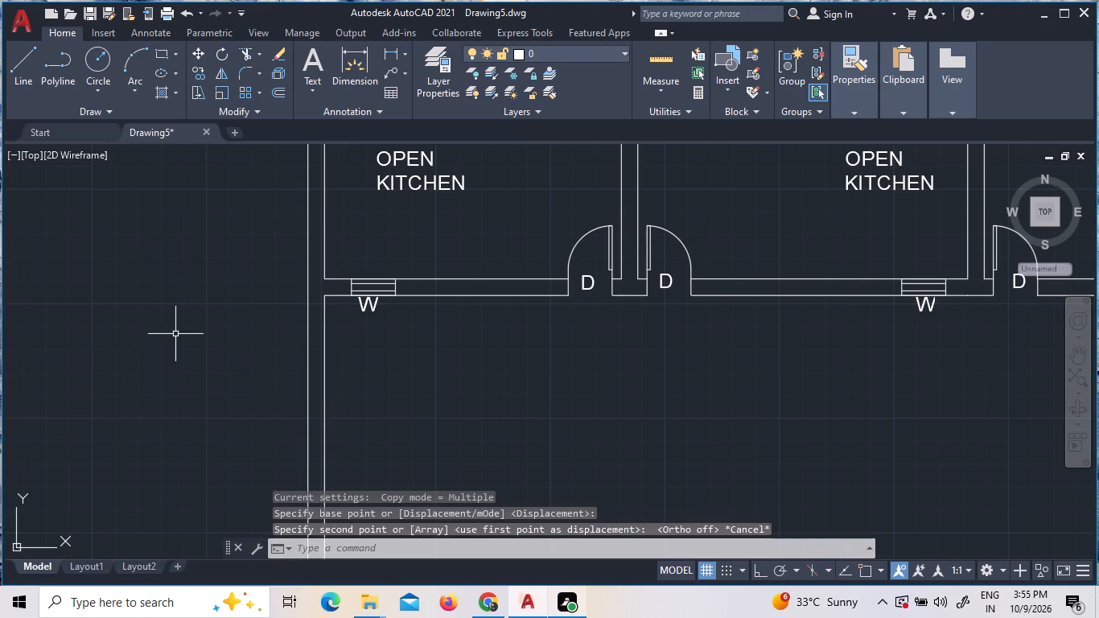
Rotate the kitchen layout block 180 degrees about its lower-right corner, with Ortho on.
{"action": "scroll", "coordinate": [175, 334], "scroll_direction": "down", "scroll_amount": 4}
{"action": "scroll", "coordinate": [132, 426], "scroll_direction": "up", "scroll_amount": 2}
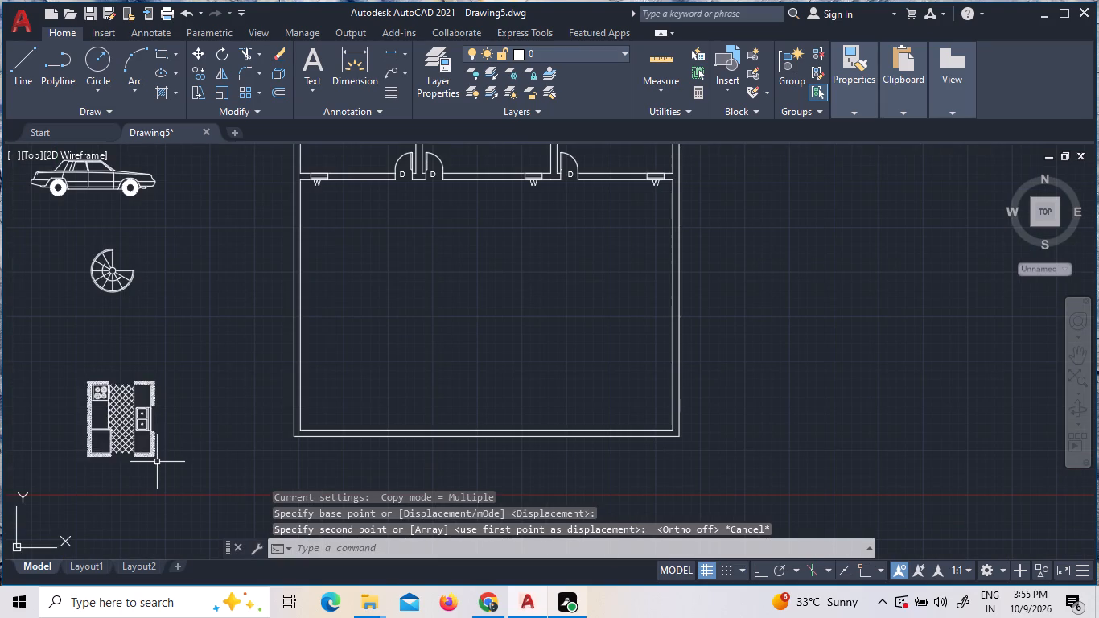
{"action": "left_click", "coordinate": [153, 456]}
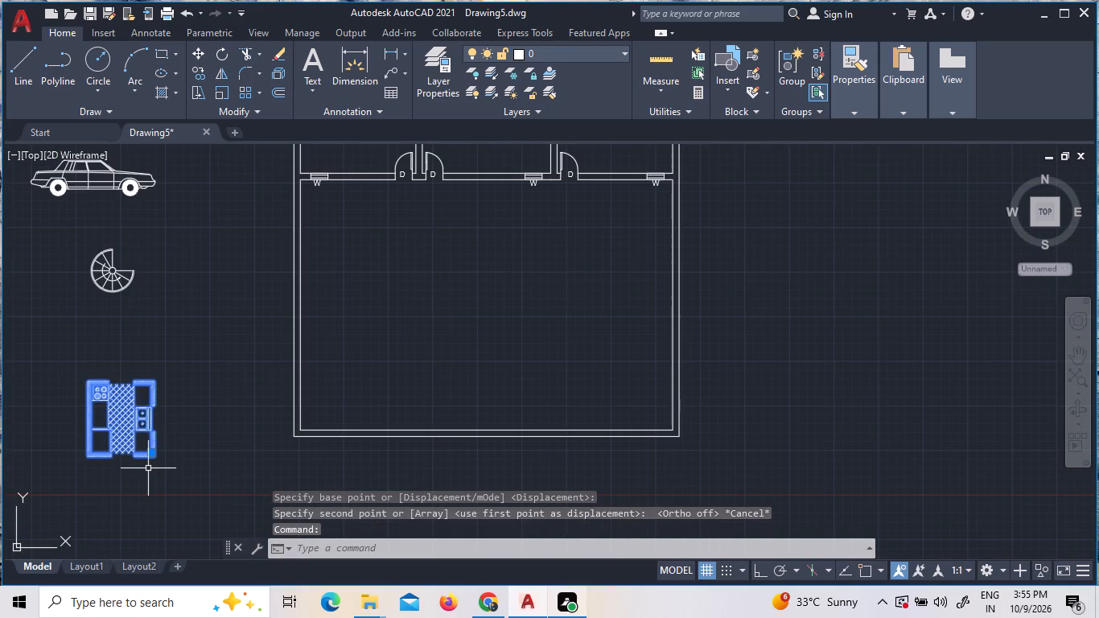
{"action": "key", "text": "r"}
{"action": "key", "text": "o"}
{"action": "key", "text": "Return"}
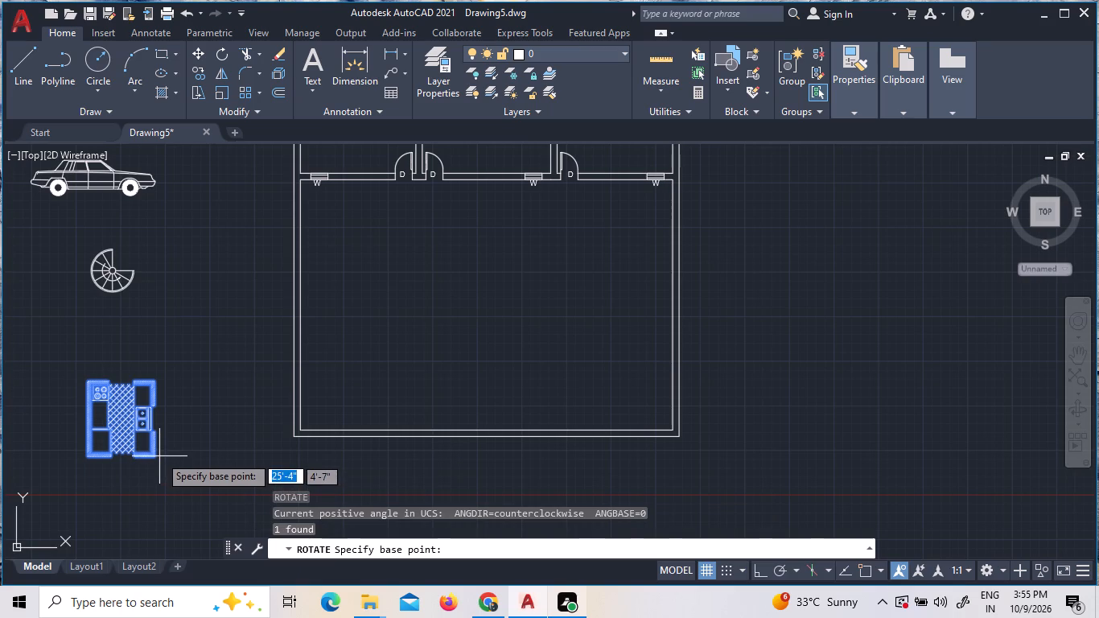
{"action": "left_click", "coordinate": [155, 455]}
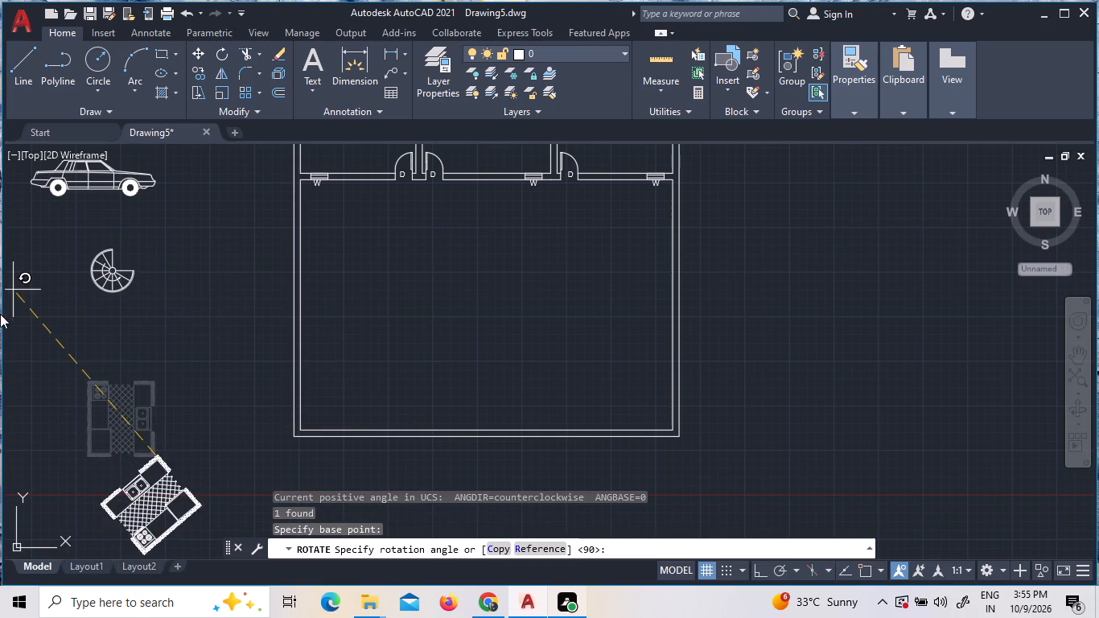
{"action": "key", "text": "F8"}
{"action": "left_click", "coordinate": [111, 445]}
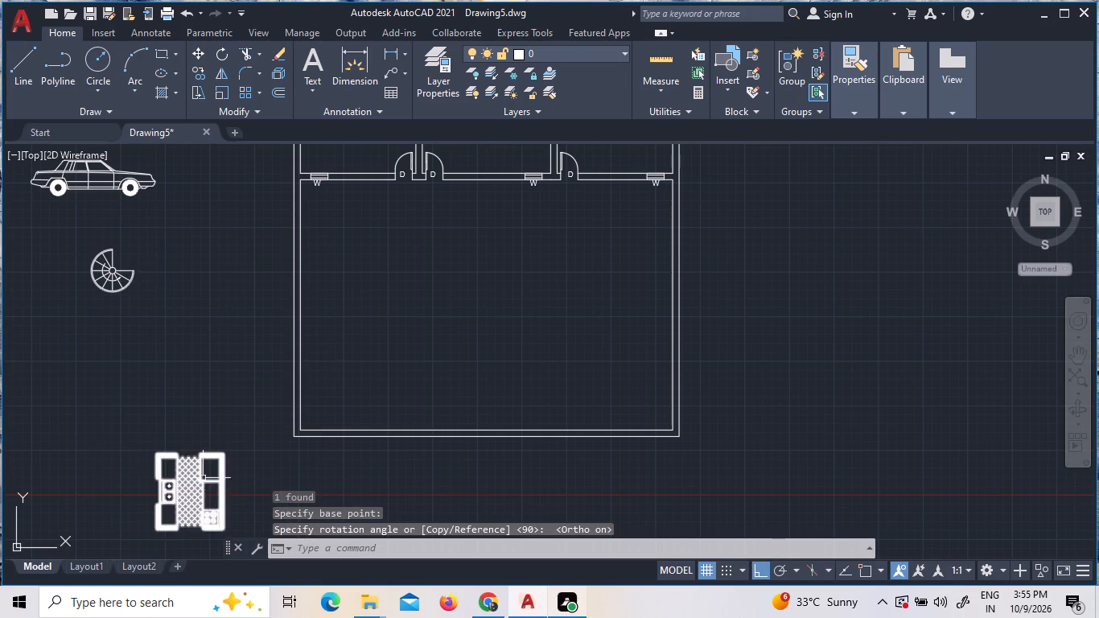
Rotate the kitchen layout block another 180 degrees about a point near its middle.
{"action": "scroll", "coordinate": [216, 457], "scroll_direction": "down", "scroll_amount": 1}
{"action": "left_click", "coordinate": [222, 513]}
{"action": "left_click", "coordinate": [155, 455]}
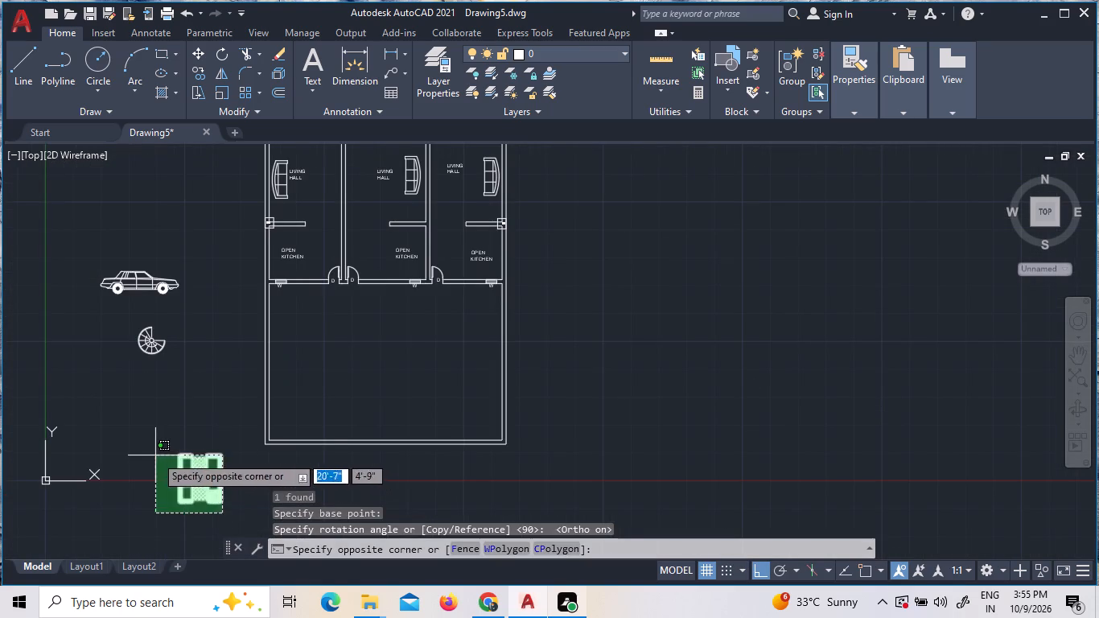
{"action": "right_click", "coordinate": [155, 451]}
{"action": "left_click", "coordinate": [195, 358]}
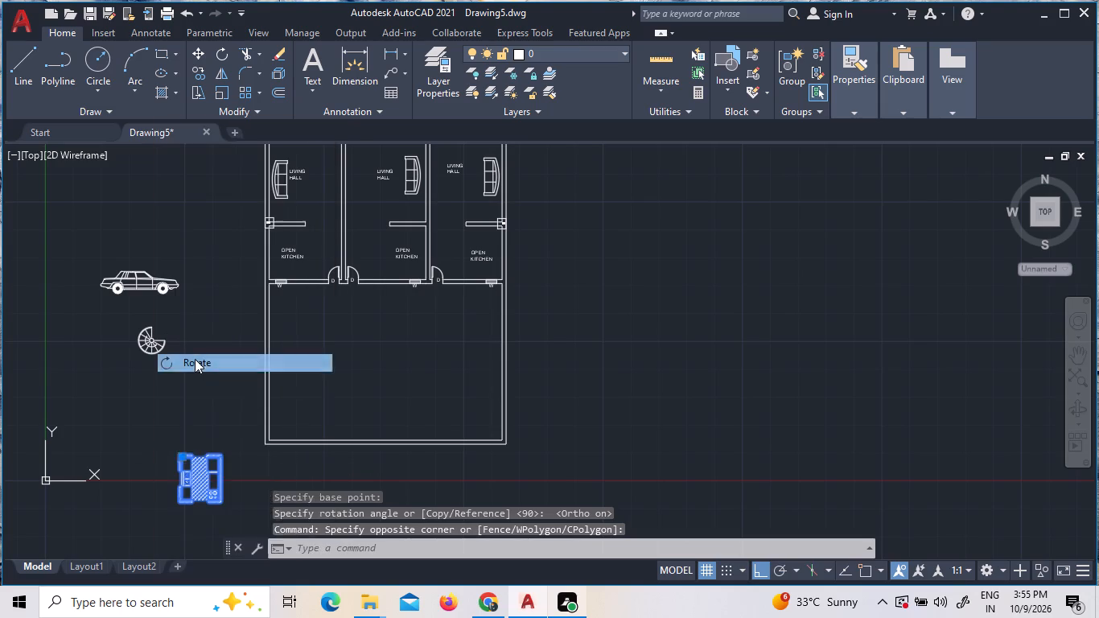
{"action": "left_click", "coordinate": [200, 471]}
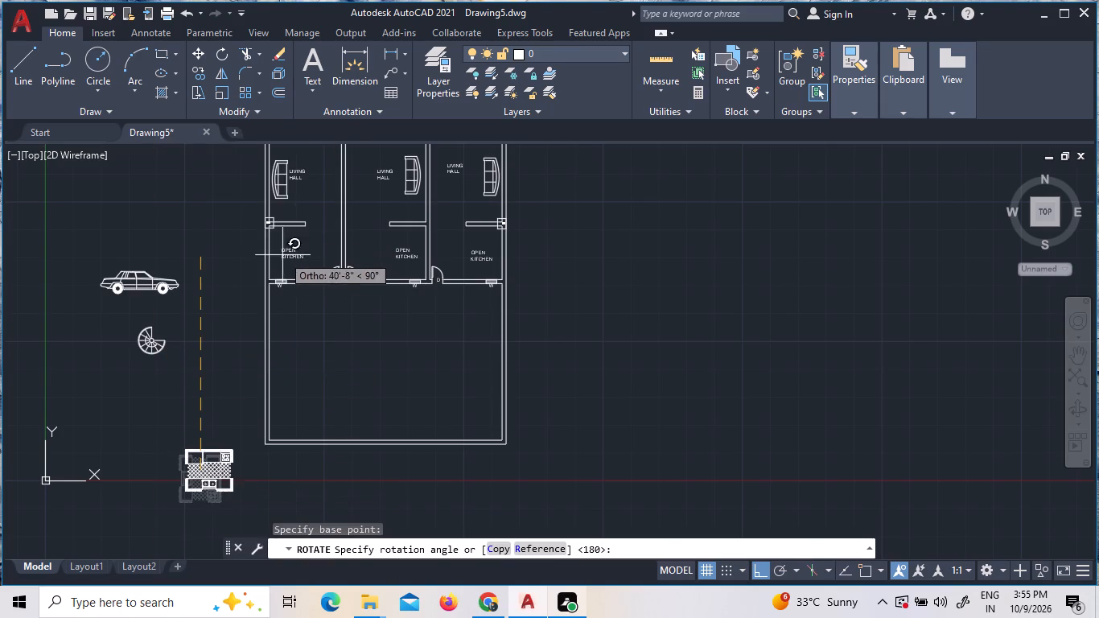
{"action": "left_click", "coordinate": [11, 431]}
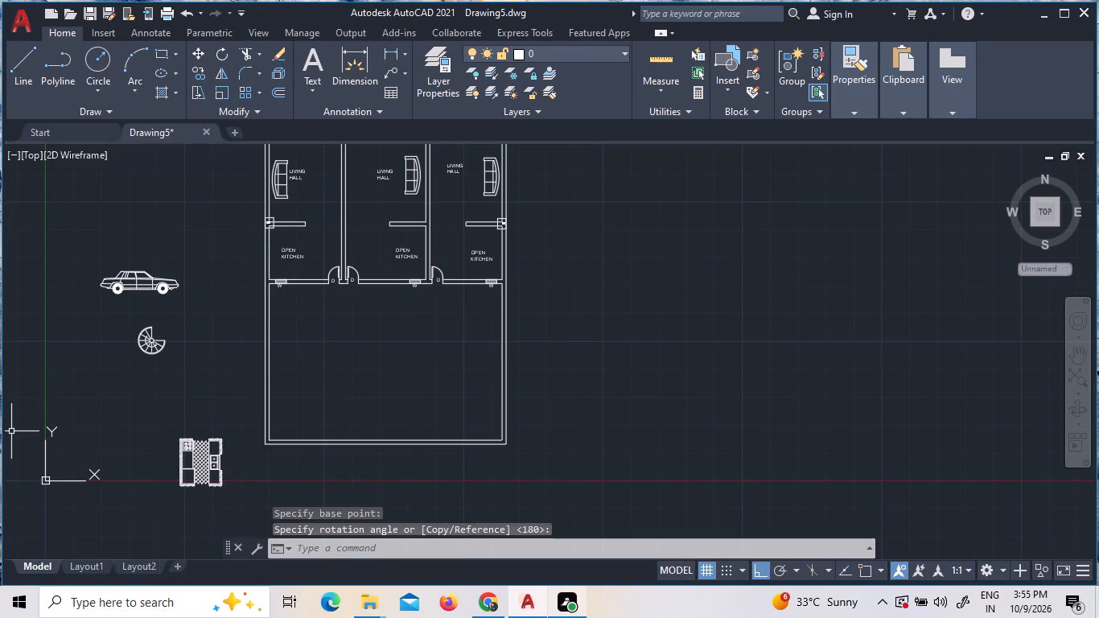
Rotate the kitchen layout block 180 degrees about its upper-left corner, with Ortho on, bringing it just below the spiral staircase.
{"action": "left_click_drag", "start_coordinate": [241, 492], "coordinate": [207, 477]}
{"action": "left_click", "coordinate": [138, 429]}
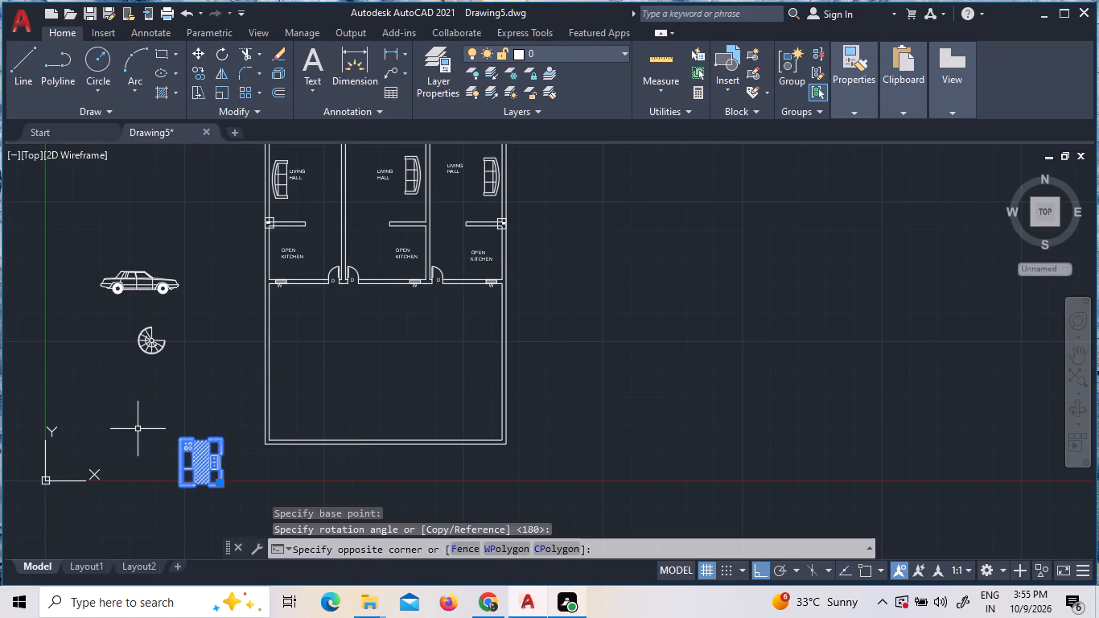
{"action": "key", "text": "F8"}
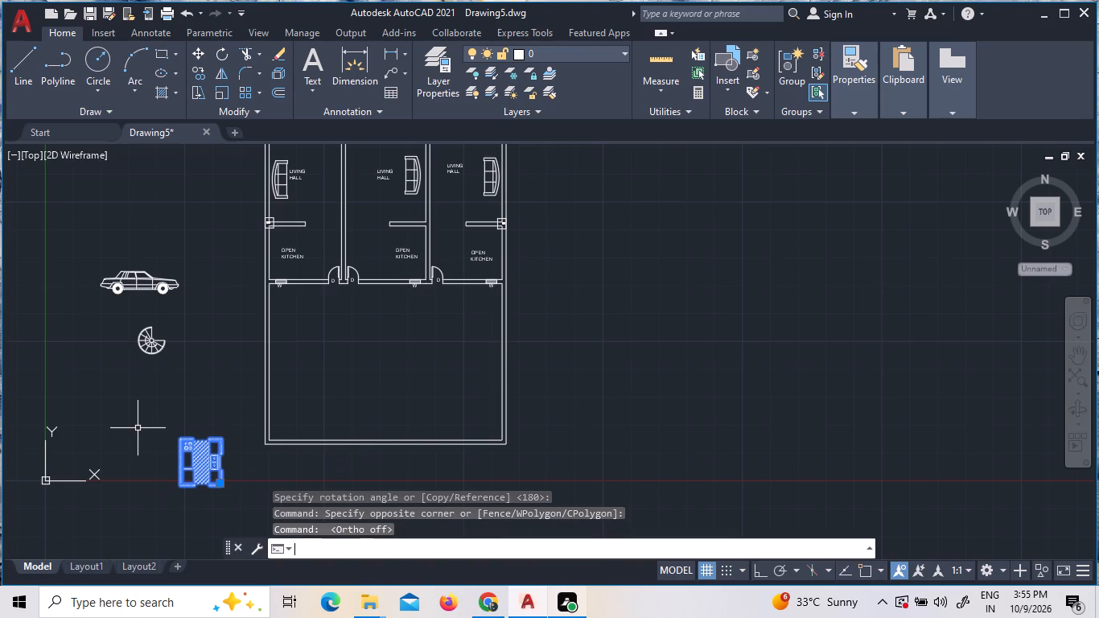
{"action": "type", "text": "RO"}
{"action": "key", "text": "Return"}
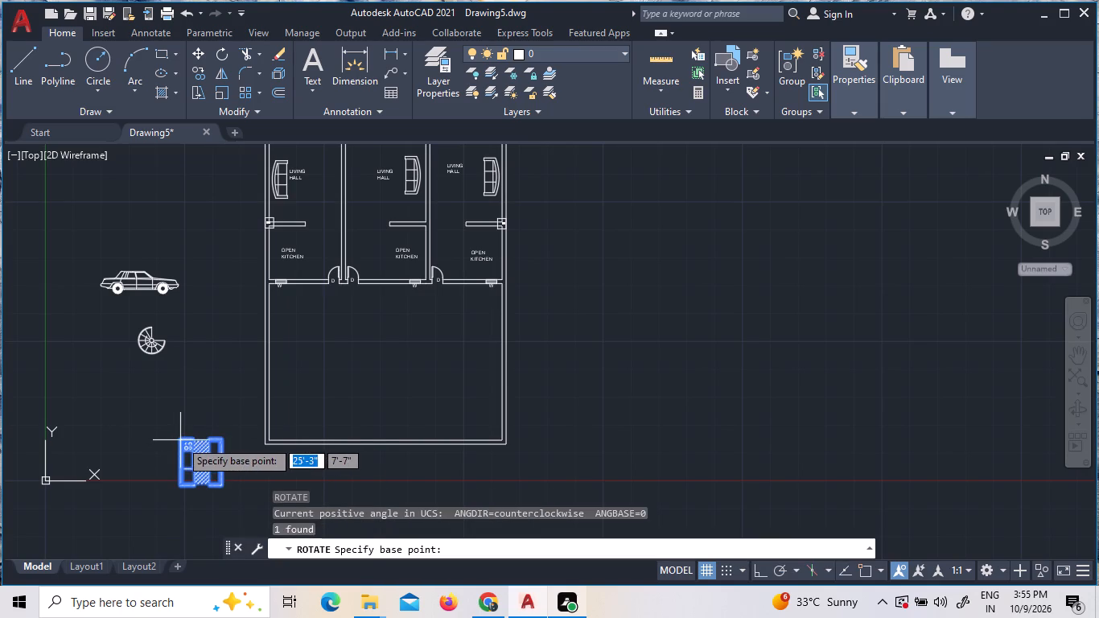
{"action": "left_click", "coordinate": [180, 440]}
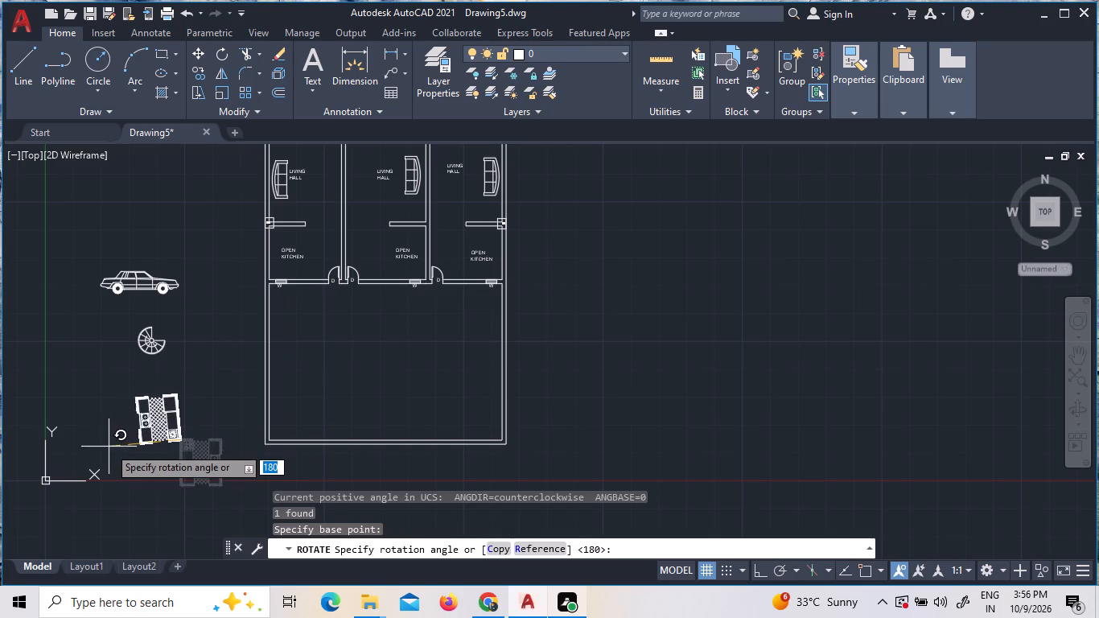
{"action": "key", "text": "F8"}
{"action": "left_click", "coordinate": [108, 447]}
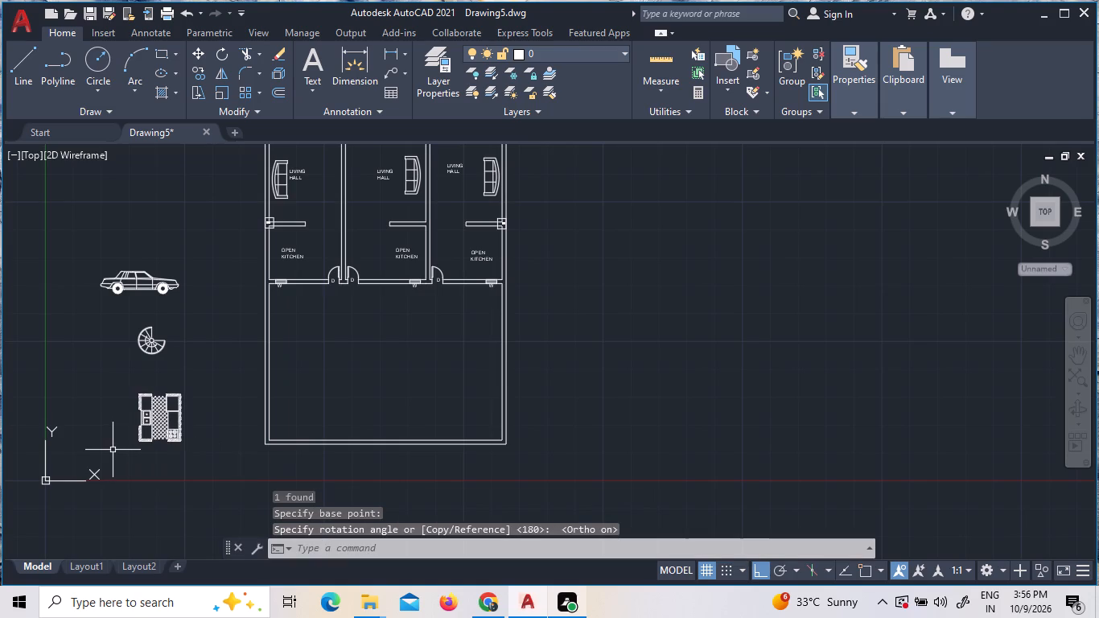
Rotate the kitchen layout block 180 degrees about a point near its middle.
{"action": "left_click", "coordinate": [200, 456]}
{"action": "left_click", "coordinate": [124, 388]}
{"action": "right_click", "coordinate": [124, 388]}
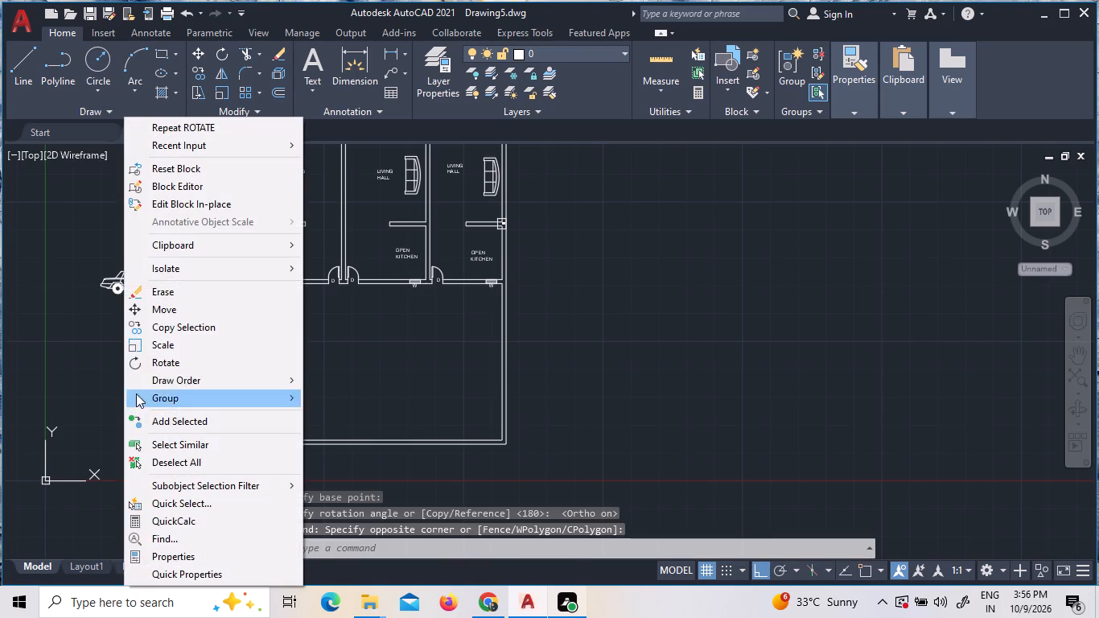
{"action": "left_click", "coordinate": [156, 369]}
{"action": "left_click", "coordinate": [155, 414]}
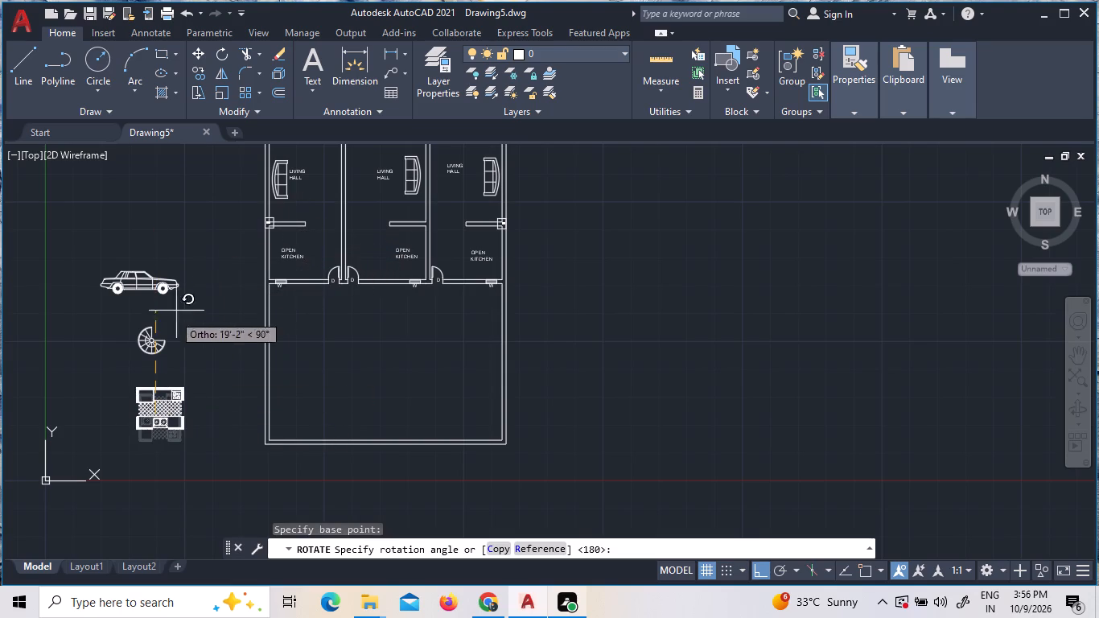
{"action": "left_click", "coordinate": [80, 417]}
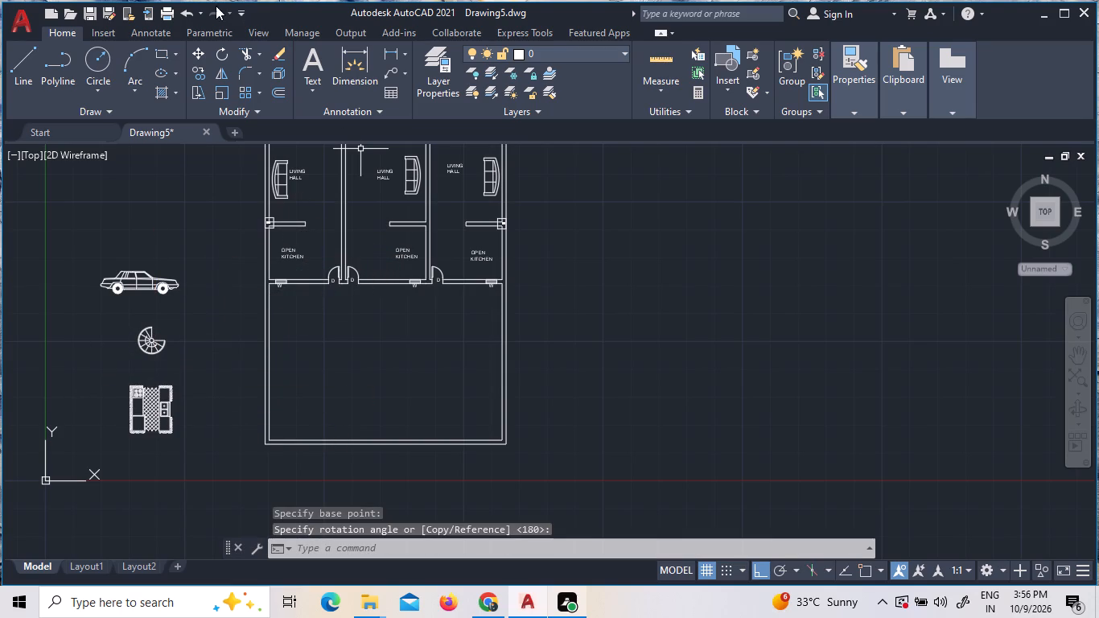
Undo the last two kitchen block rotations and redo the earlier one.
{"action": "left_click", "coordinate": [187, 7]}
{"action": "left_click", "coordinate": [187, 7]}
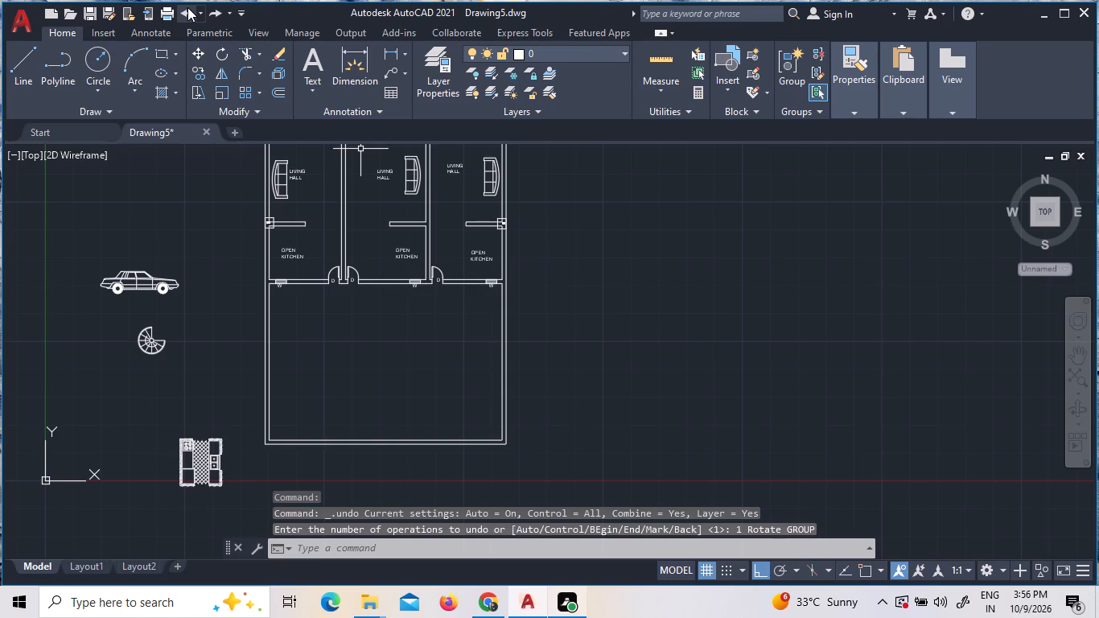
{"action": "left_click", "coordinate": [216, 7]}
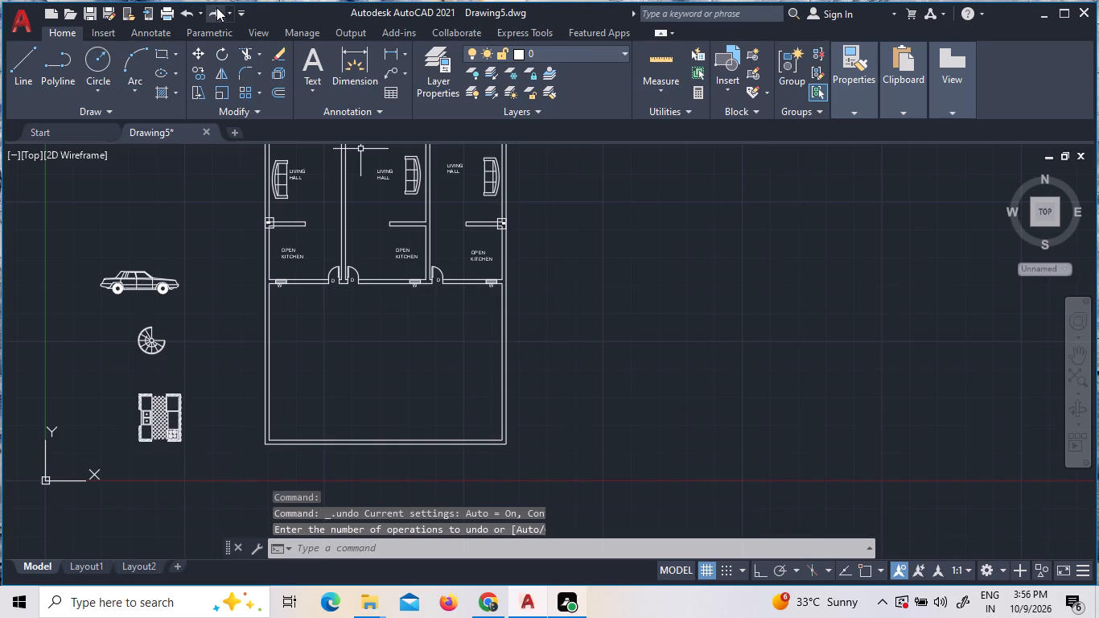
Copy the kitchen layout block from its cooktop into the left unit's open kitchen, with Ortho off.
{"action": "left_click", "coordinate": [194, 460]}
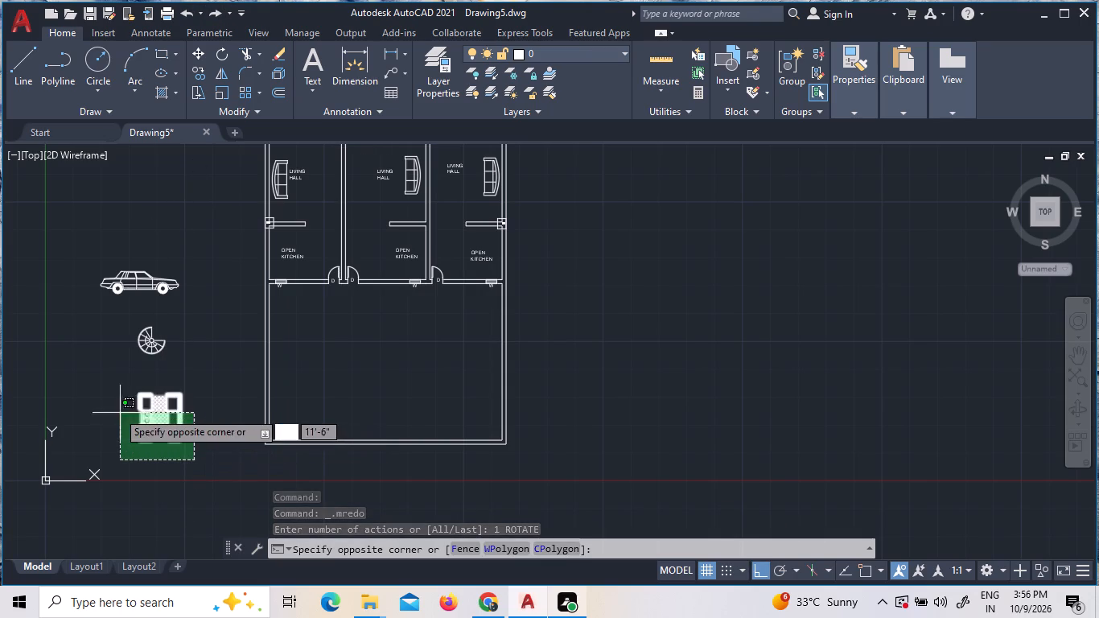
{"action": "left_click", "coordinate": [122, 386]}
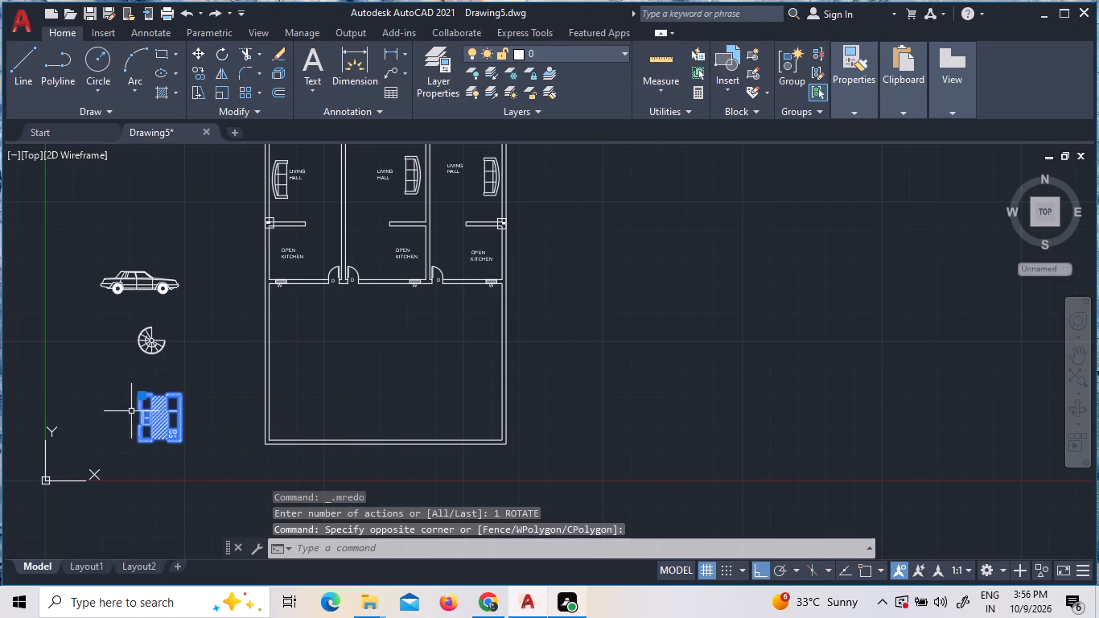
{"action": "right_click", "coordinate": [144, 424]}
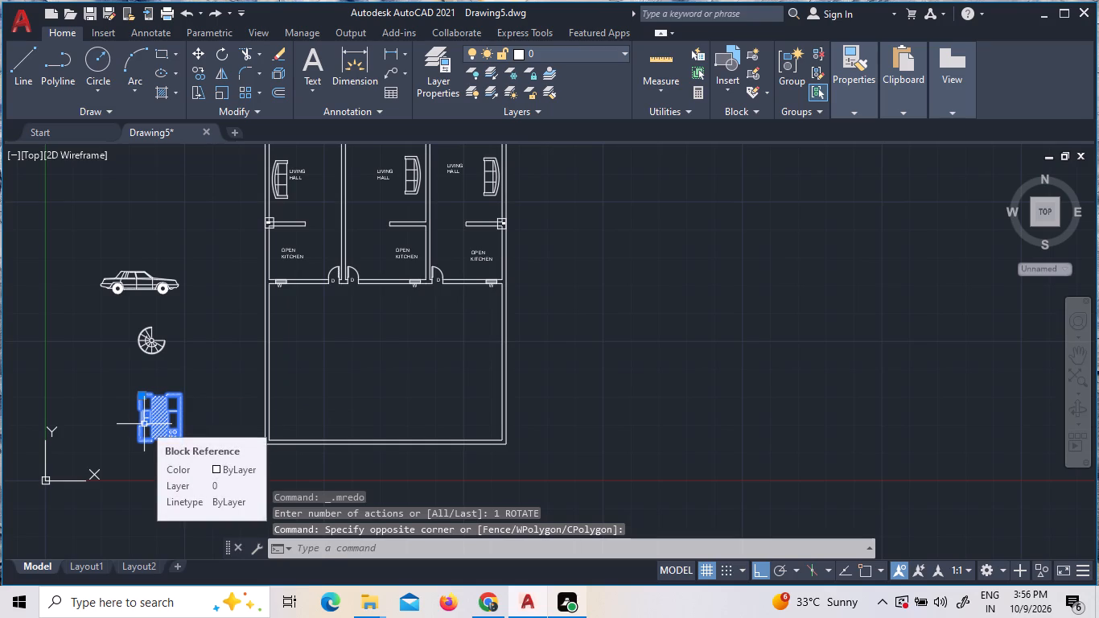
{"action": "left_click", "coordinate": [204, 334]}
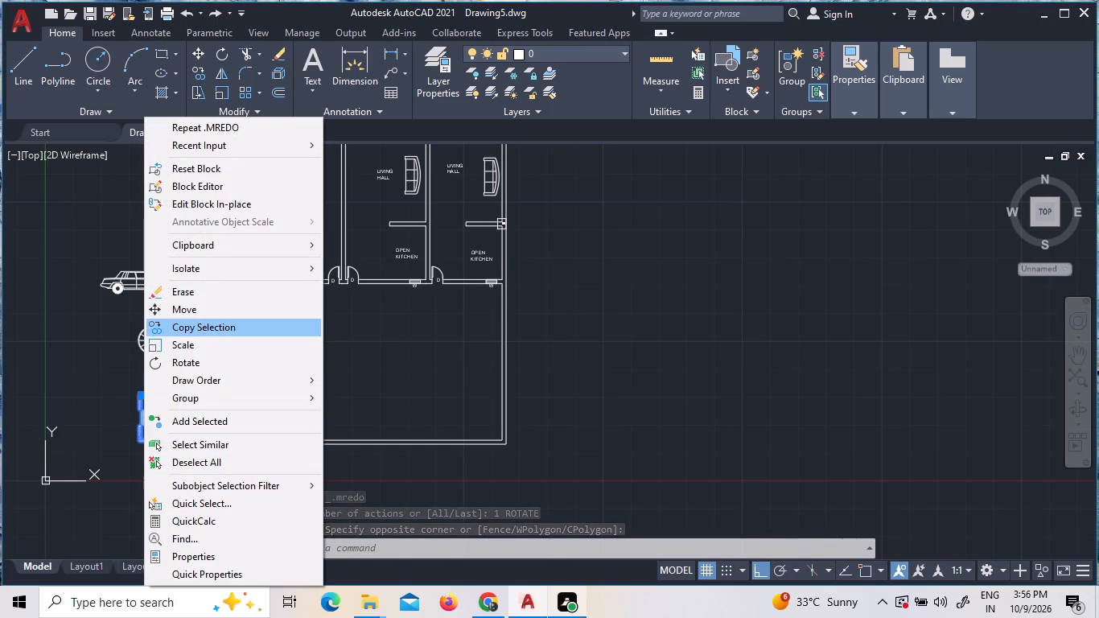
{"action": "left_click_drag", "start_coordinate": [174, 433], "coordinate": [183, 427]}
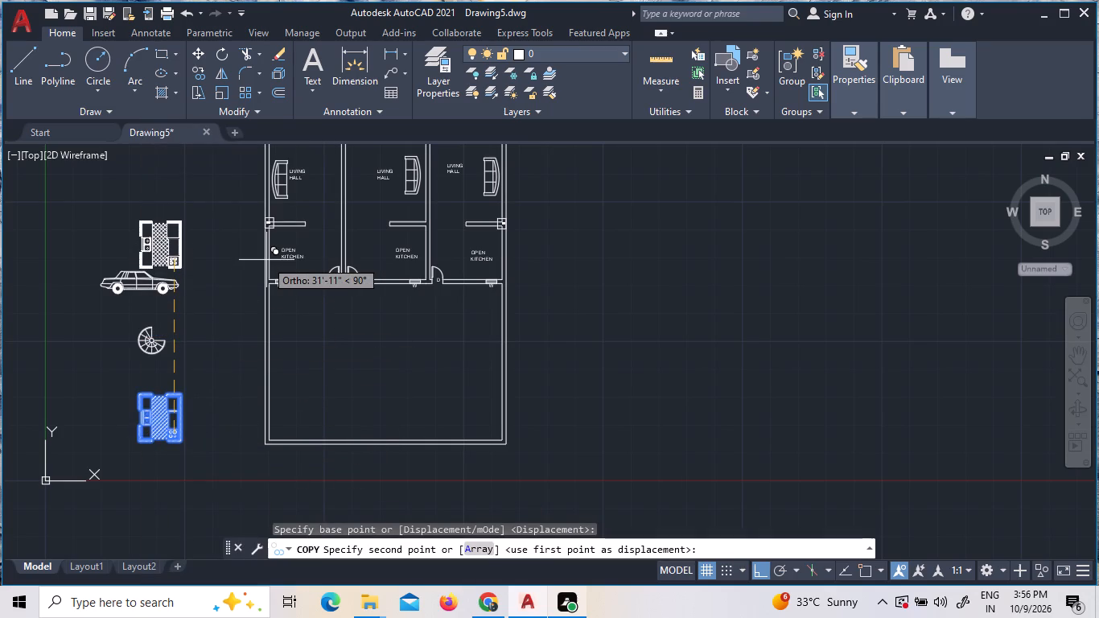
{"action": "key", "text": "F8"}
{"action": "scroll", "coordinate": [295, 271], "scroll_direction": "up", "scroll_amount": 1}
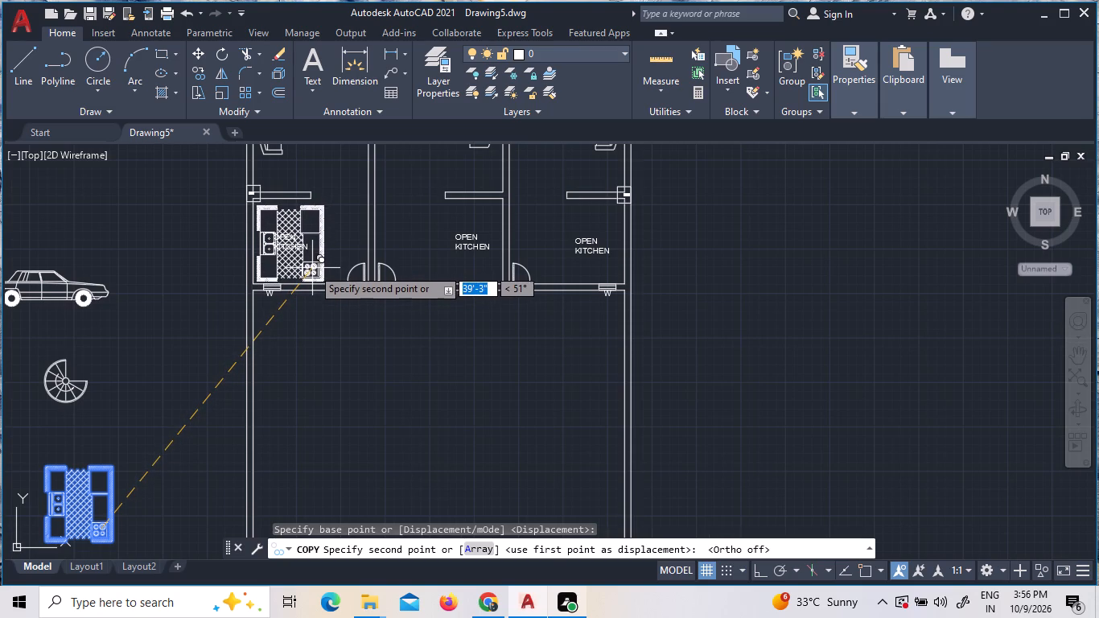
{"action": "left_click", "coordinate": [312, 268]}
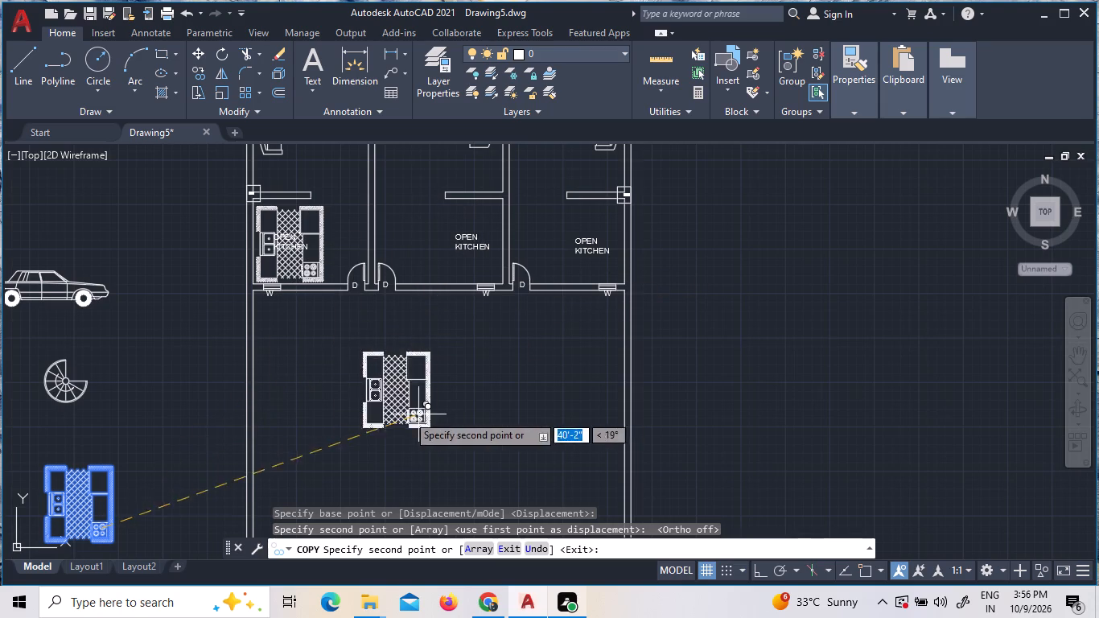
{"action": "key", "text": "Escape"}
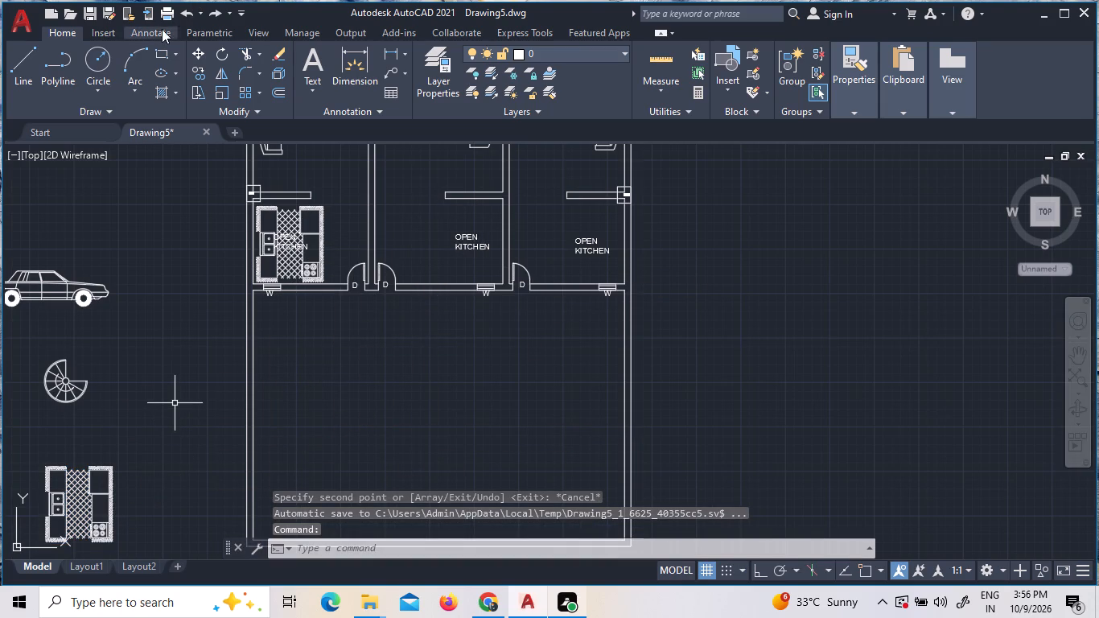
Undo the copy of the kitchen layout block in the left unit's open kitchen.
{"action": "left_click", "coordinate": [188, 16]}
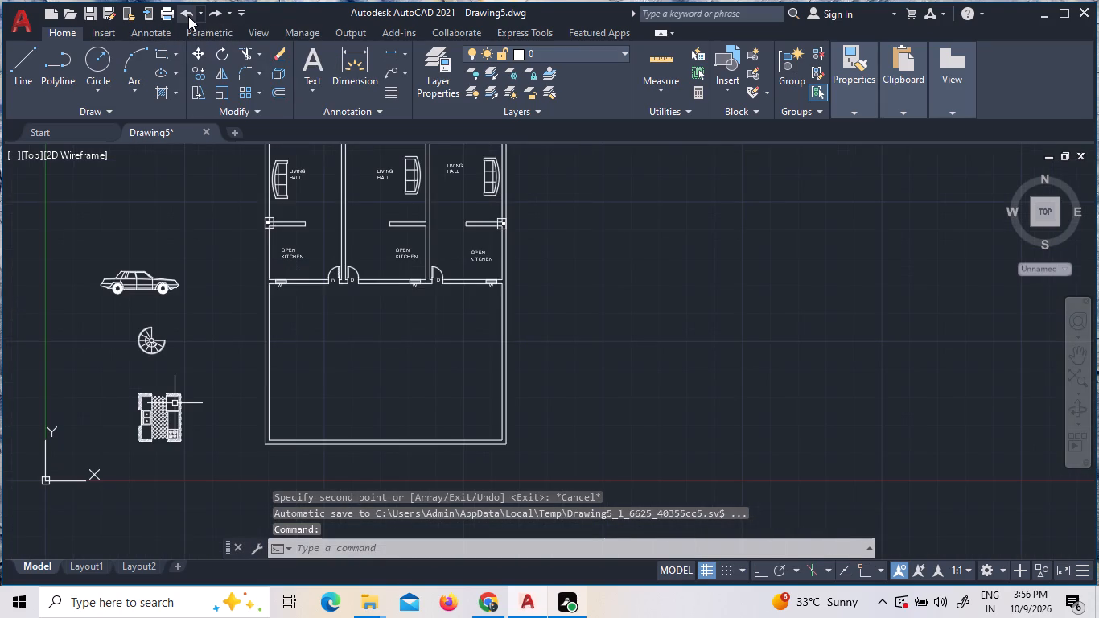
Redo the copy of the kitchen layout block in the left unit's open kitchen.
{"action": "left_click", "coordinate": [209, 16]}
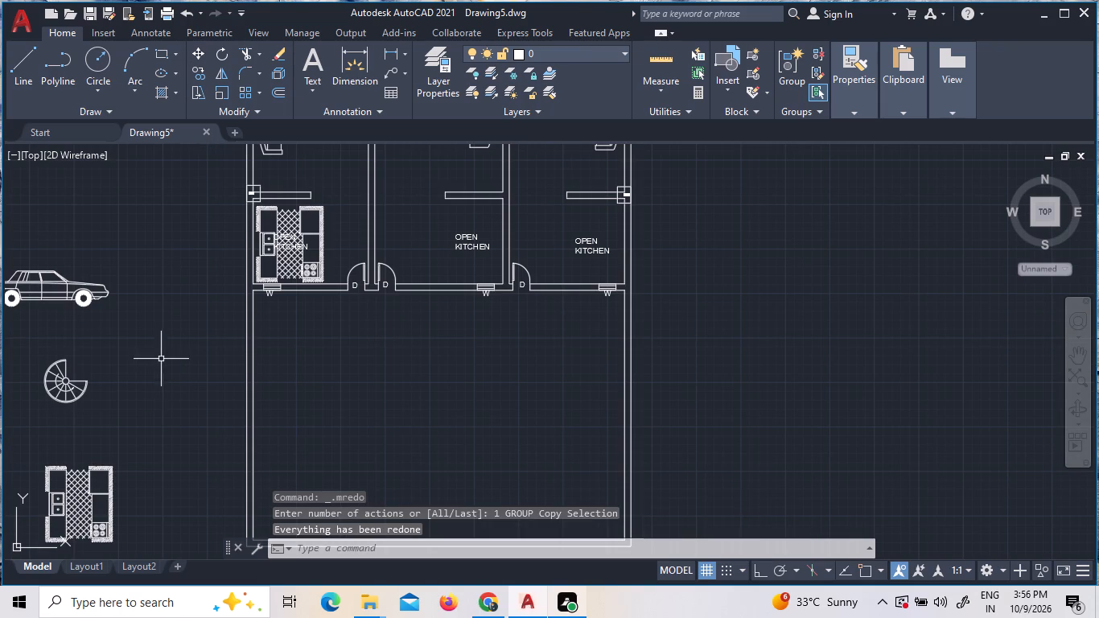
Rotate the original kitchen layout block outside the plan 180 degrees about its upper right corner, with Ortho on.
{"action": "scroll", "coordinate": [163, 356], "scroll_direction": "down", "scroll_amount": 2}
{"action": "scroll", "coordinate": [154, 429], "scroll_direction": "up", "scroll_amount": 2}
{"action": "left_click_drag", "start_coordinate": [150, 431], "coordinate": [142, 426]}
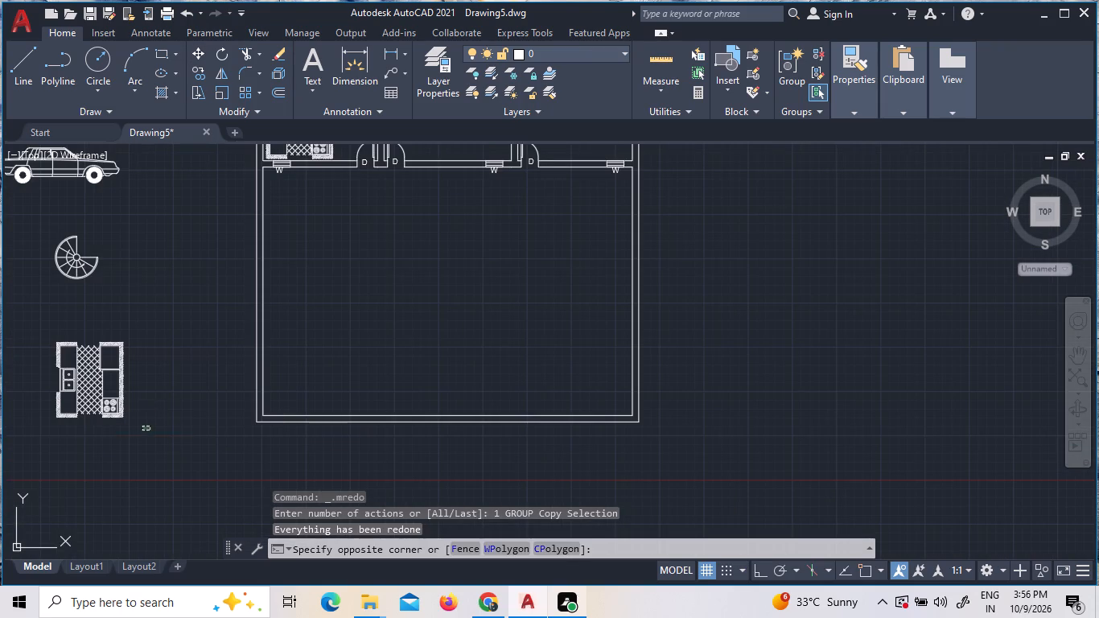
{"action": "left_click", "coordinate": [27, 331]}
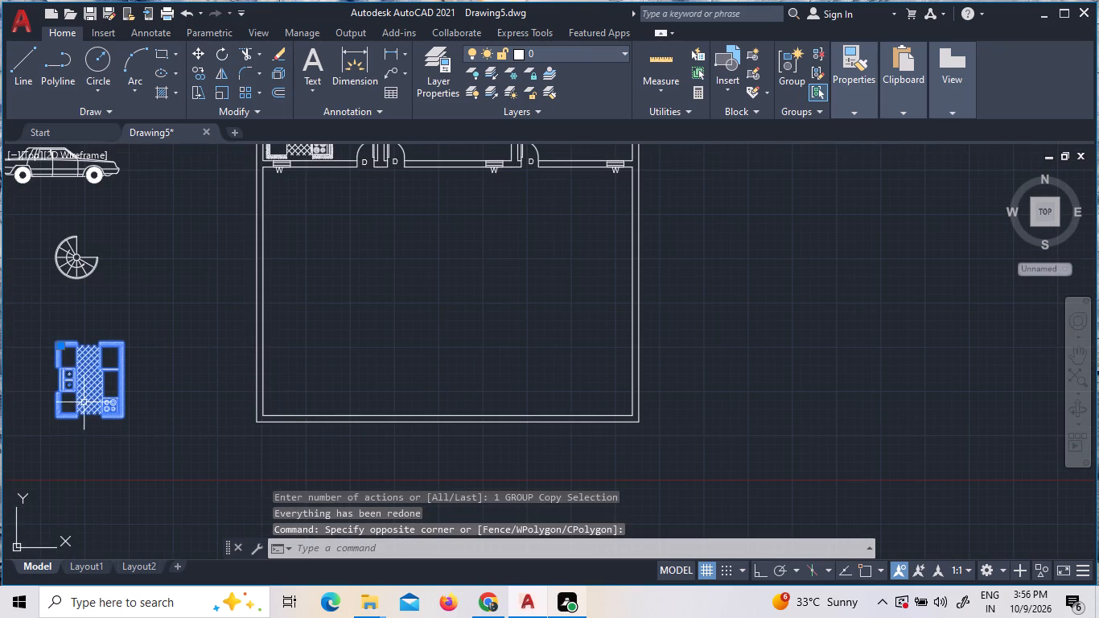
{"action": "key", "text": "r"}
{"action": "key", "text": "o"}
{"action": "key", "text": "Return"}
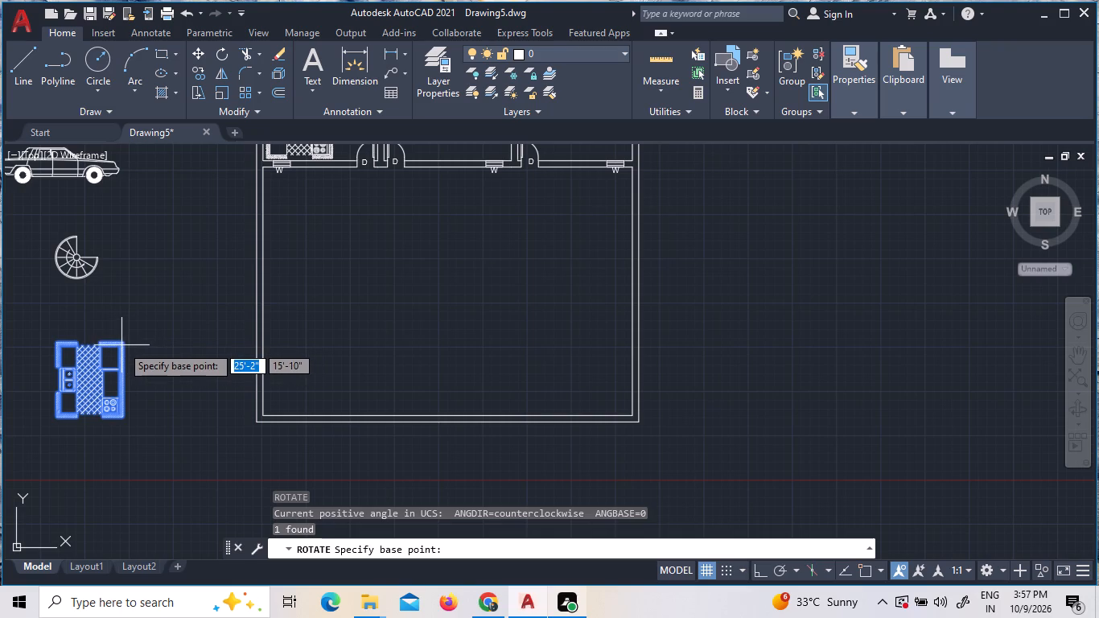
{"action": "left_click", "coordinate": [121, 344]}
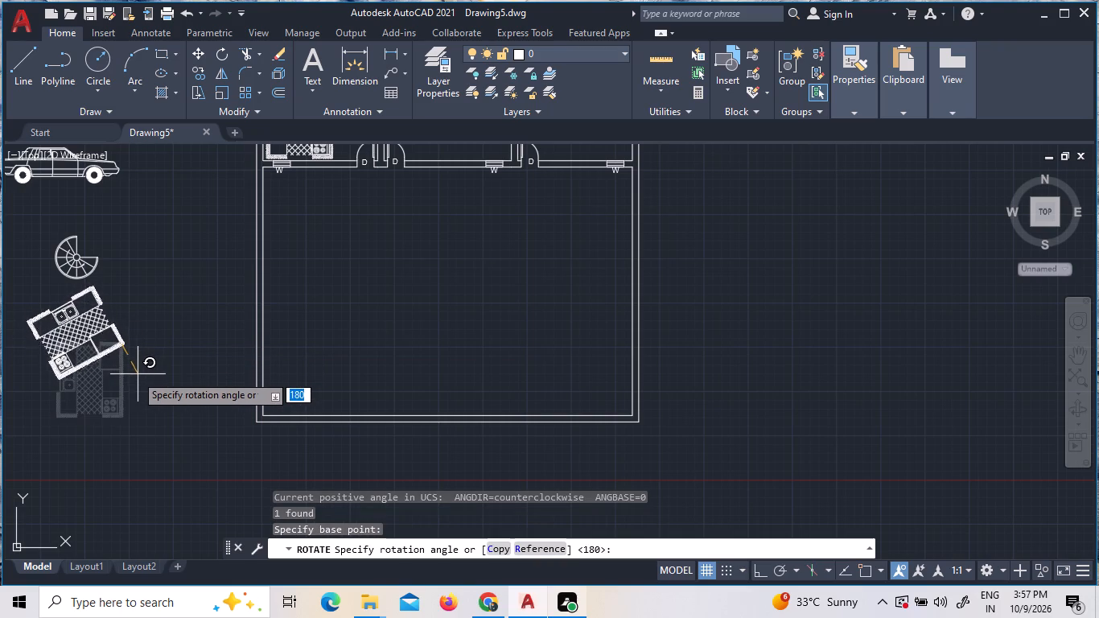
{"action": "key", "text": "F8"}
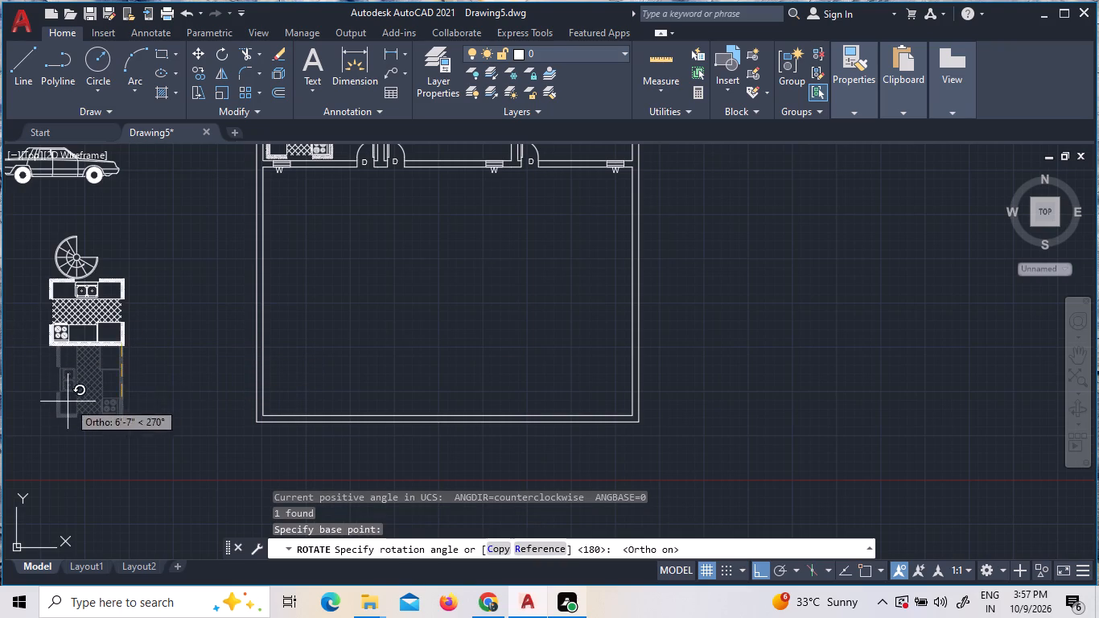
{"action": "left_click", "coordinate": [88, 352]}
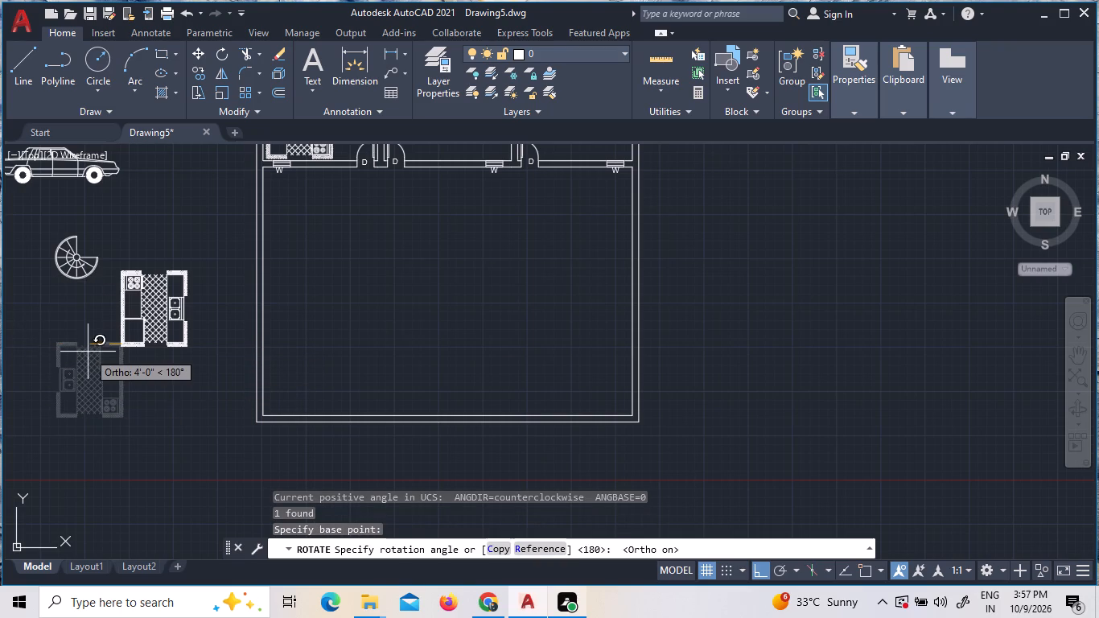
Copy the rotated kitchen layout block into the middle and right units' open kitchens, with Ortho off.
{"action": "left_click", "coordinate": [202, 369]}
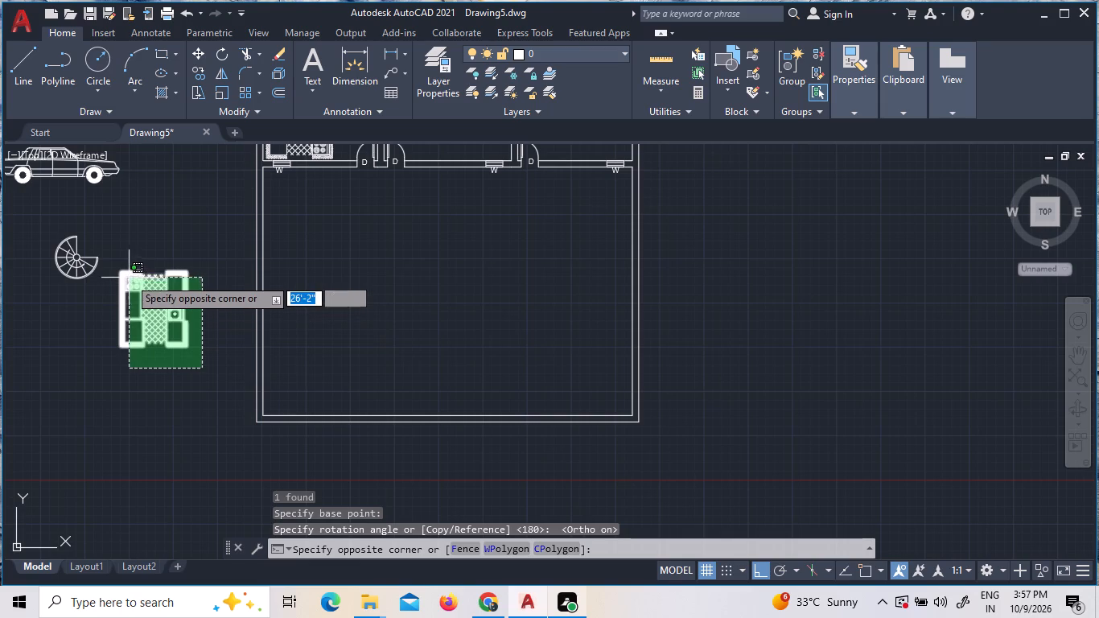
{"action": "left_click", "coordinate": [104, 262]}
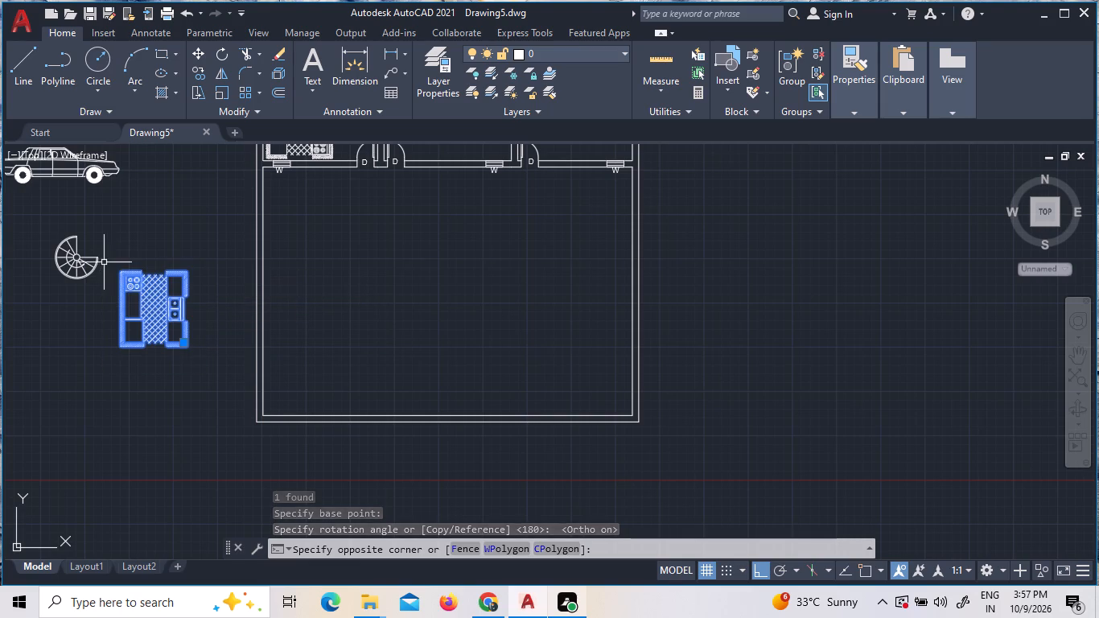
{"action": "right_click", "coordinate": [127, 292]}
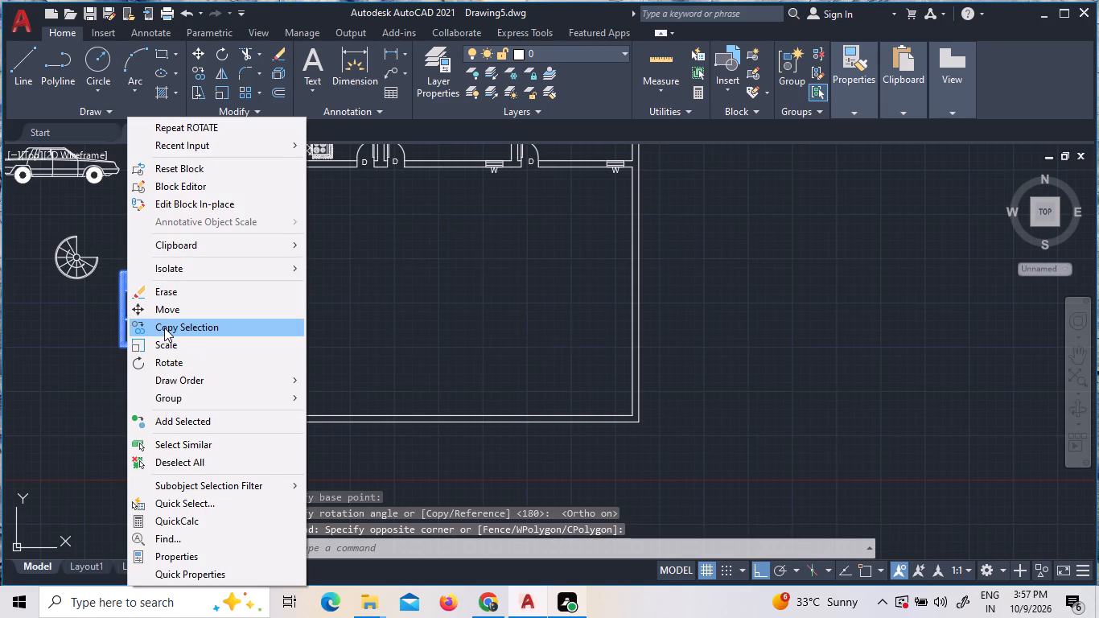
{"action": "double_click", "coordinate": [164, 328]}
{"action": "scroll", "coordinate": [369, 311], "scroll_direction": "down", "scroll_amount": 2}
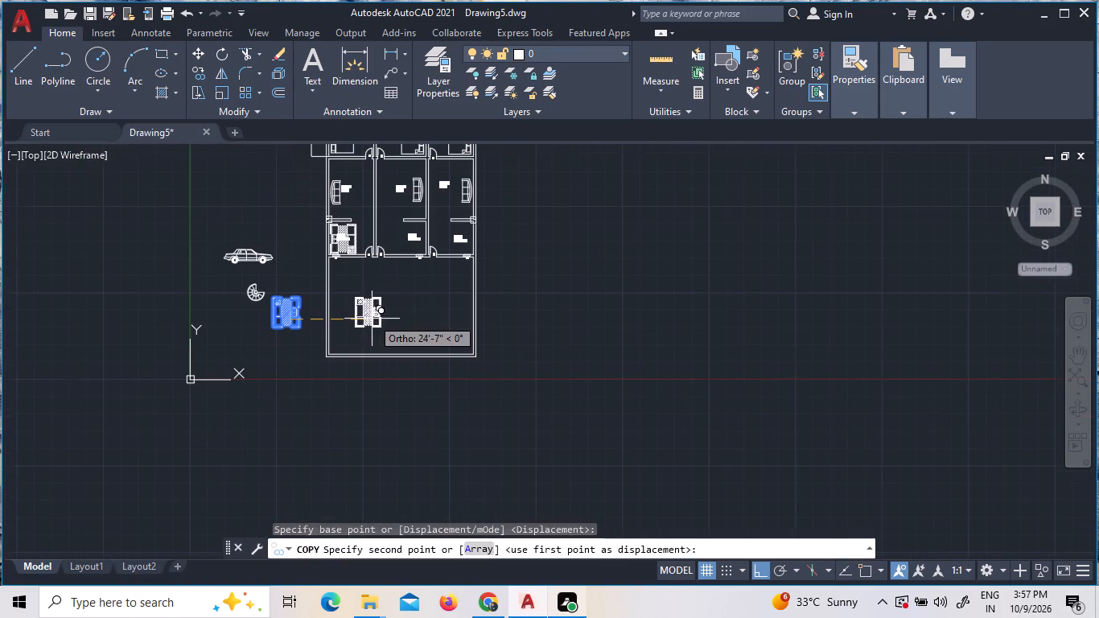
{"action": "key", "text": "F8"}
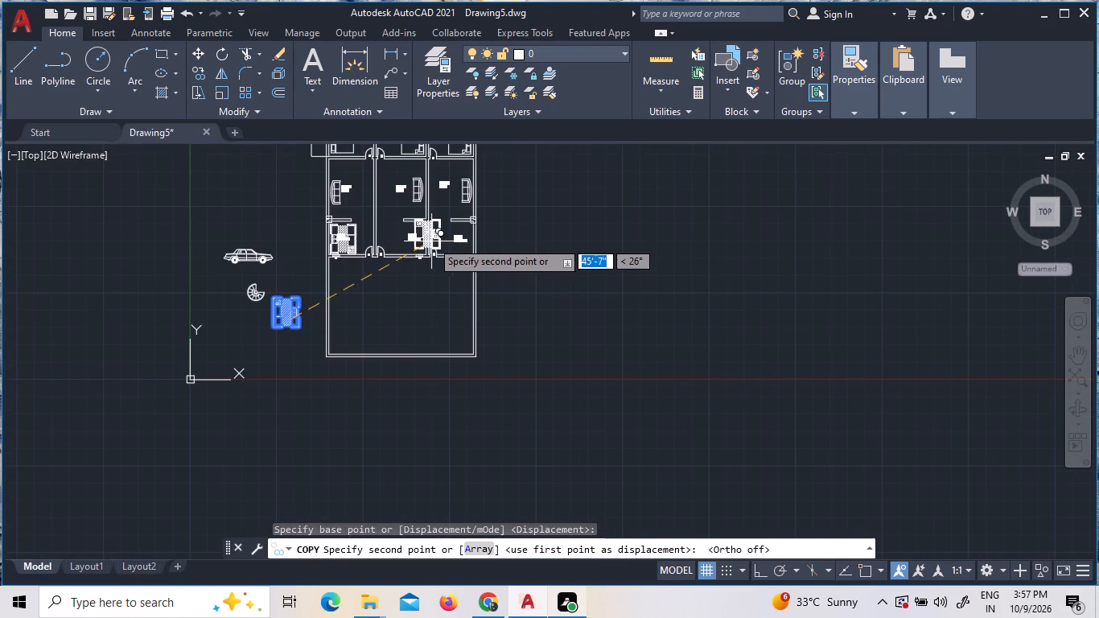
{"action": "scroll", "coordinate": [401, 242], "scroll_direction": "up", "scroll_amount": 3}
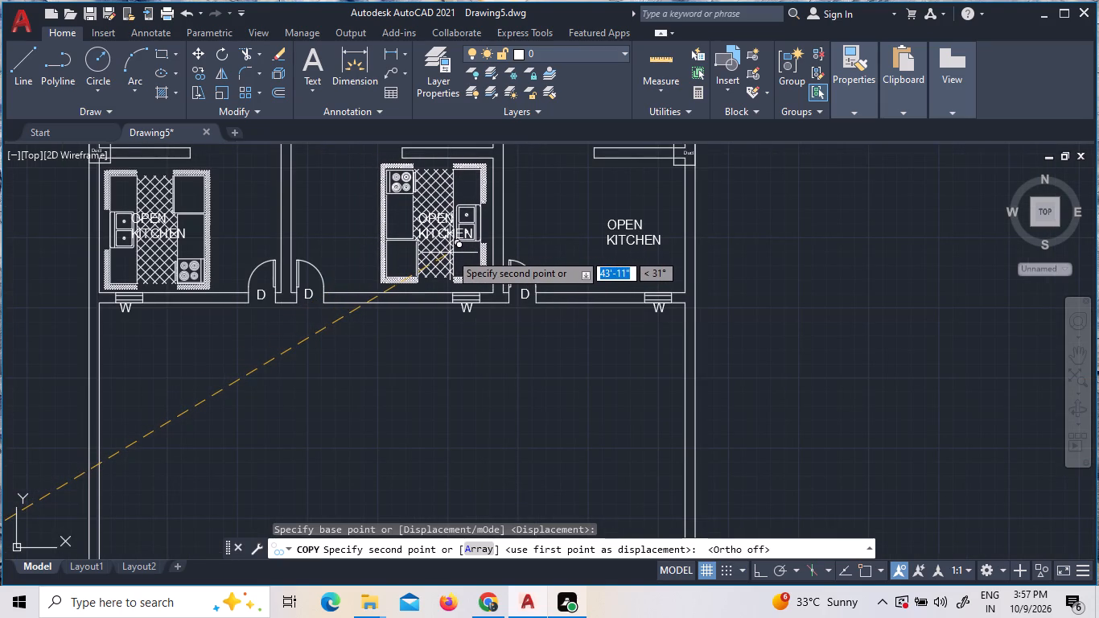
{"action": "left_click", "coordinate": [450, 253]}
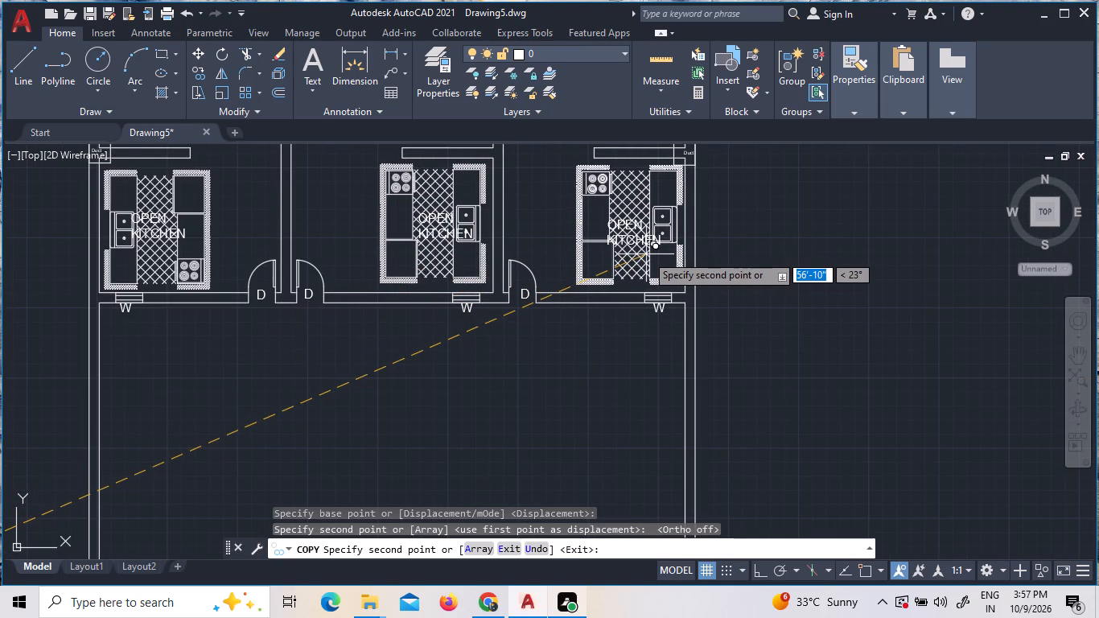
{"action": "left_click", "coordinate": [644, 253]}
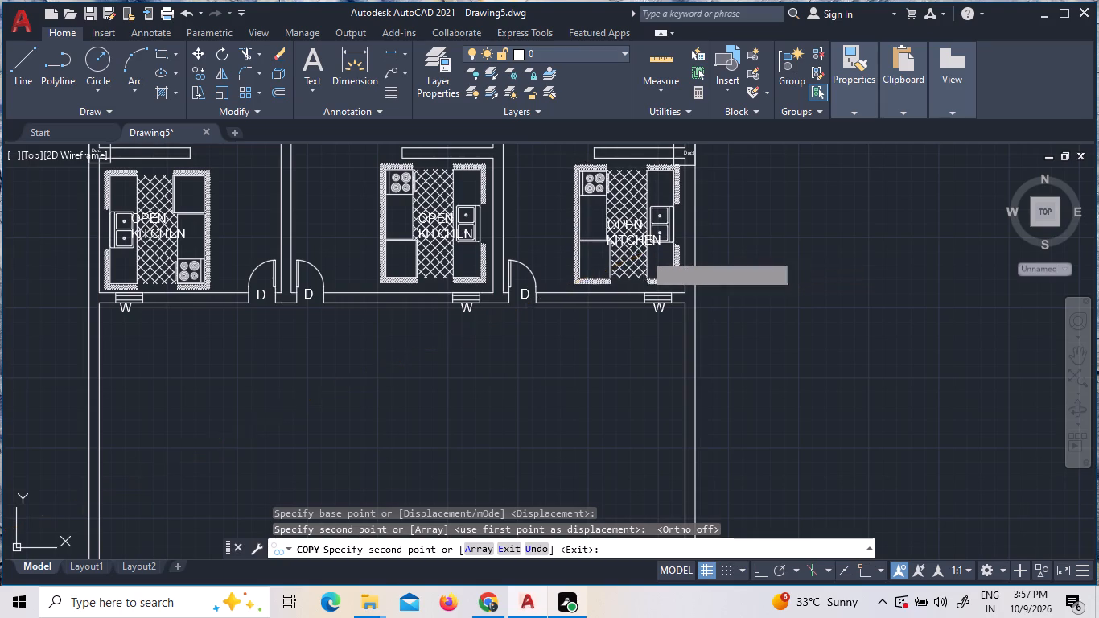
{"action": "key", "text": "Escape"}
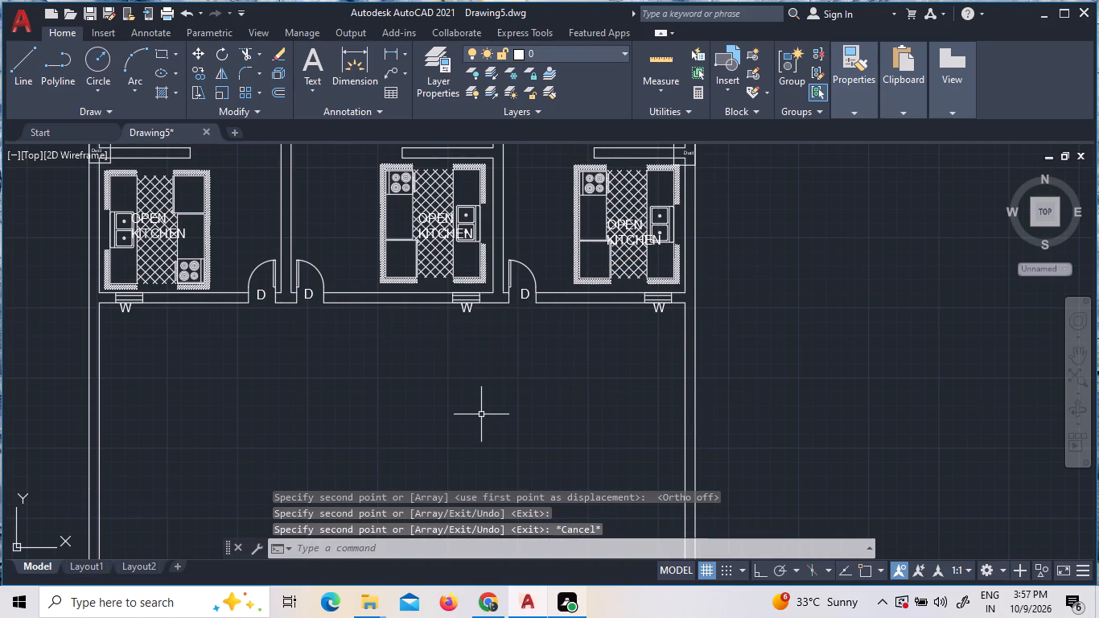
Rotate the spiral staircase block about its centre by roughly a quarter turn clockwise.
{"action": "scroll", "coordinate": [496, 446], "scroll_direction": "down", "scroll_amount": 1}
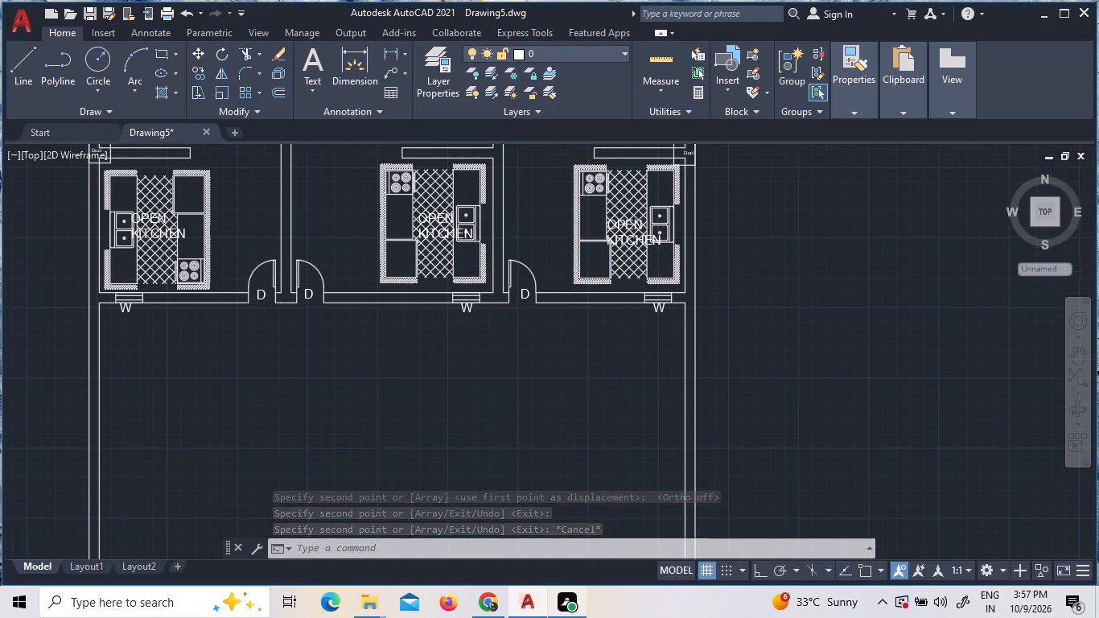
{"action": "scroll", "coordinate": [496, 447], "scroll_direction": "down", "scroll_amount": 1}
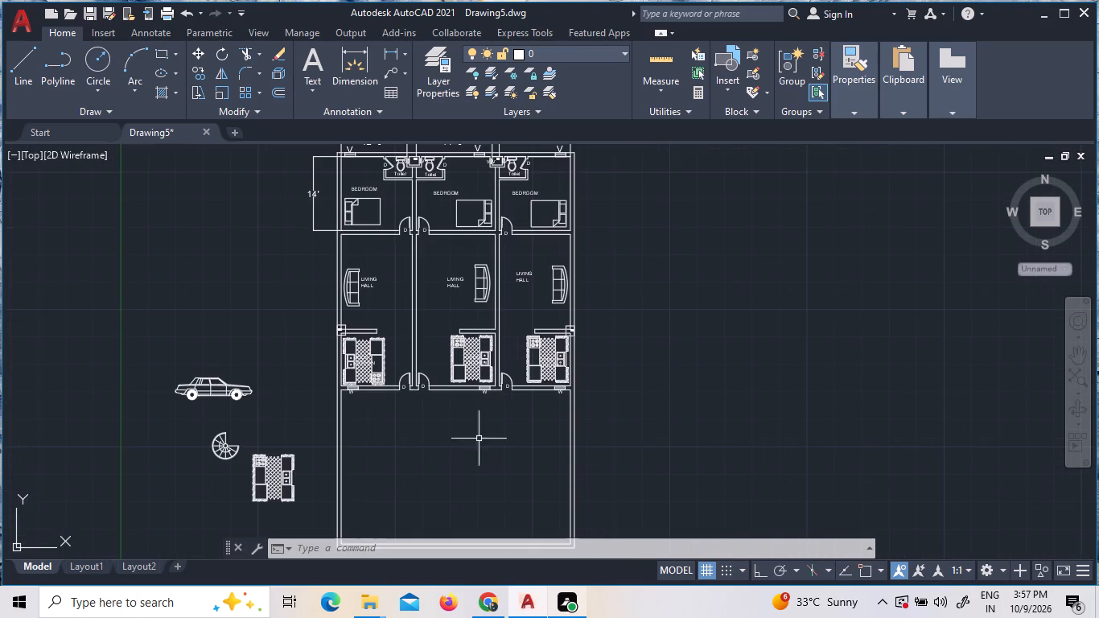
{"action": "left_click", "coordinate": [239, 459]}
{"action": "left_click", "coordinate": [191, 435]}
{"action": "scroll", "coordinate": [224, 447], "scroll_direction": "up", "scroll_amount": 6}
{"action": "left_click", "coordinate": [238, 459]}
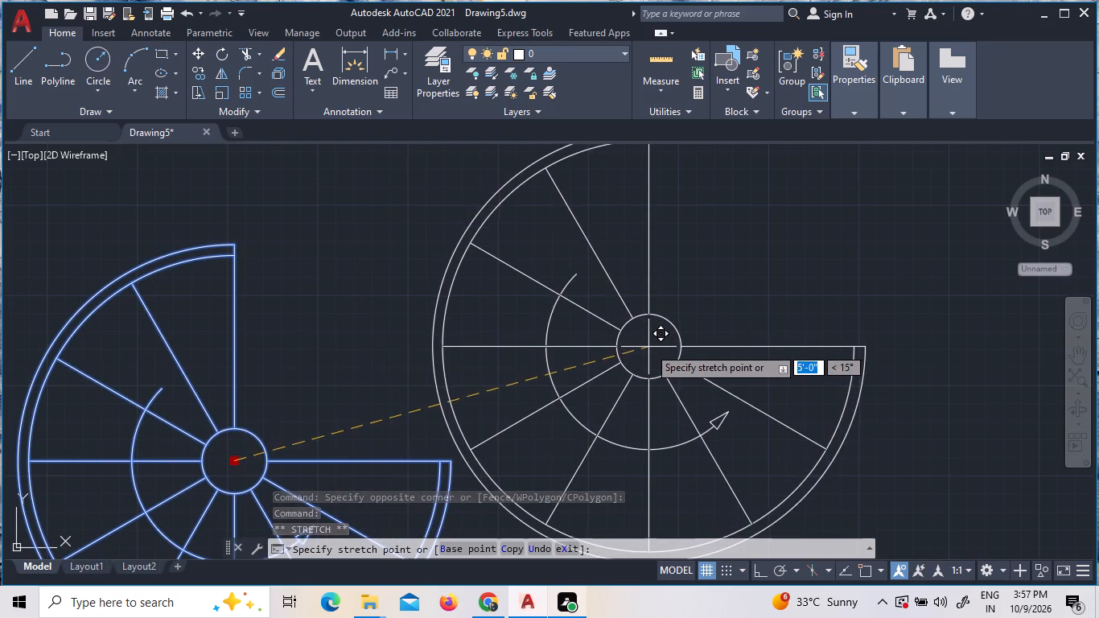
{"action": "scroll", "coordinate": [648, 345], "scroll_direction": "down", "scroll_amount": 2}
{"action": "scroll", "coordinate": [568, 282], "scroll_direction": "down", "scroll_amount": 4}
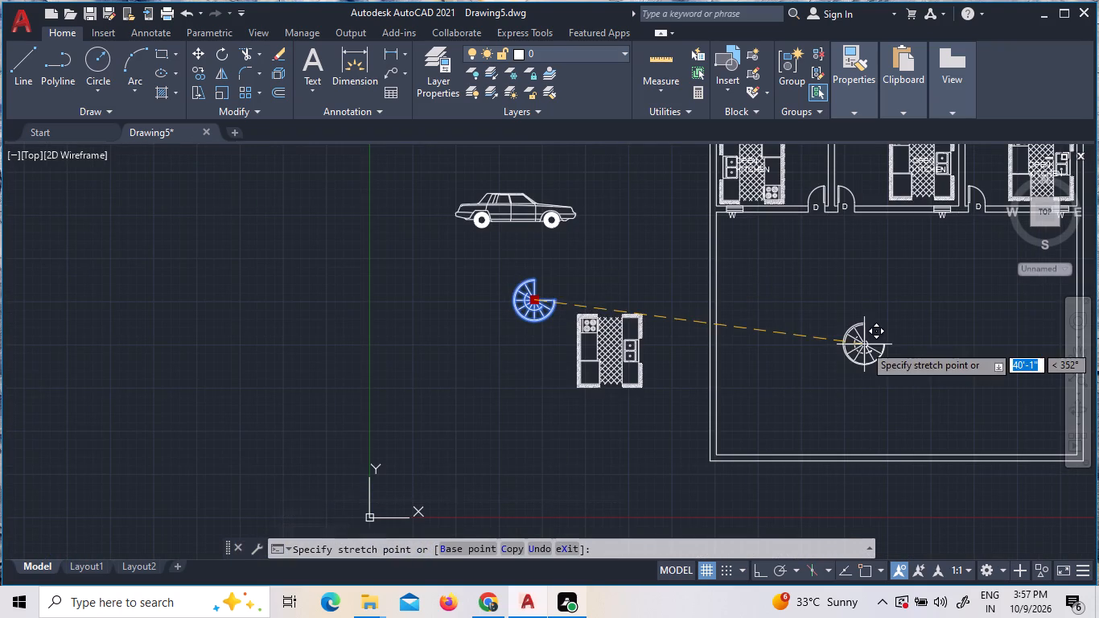
{"action": "scroll", "coordinate": [840, 388], "scroll_direction": "down", "scroll_amount": 4}
{"action": "scroll", "coordinate": [879, 389], "scroll_direction": "up", "scroll_amount": 1}
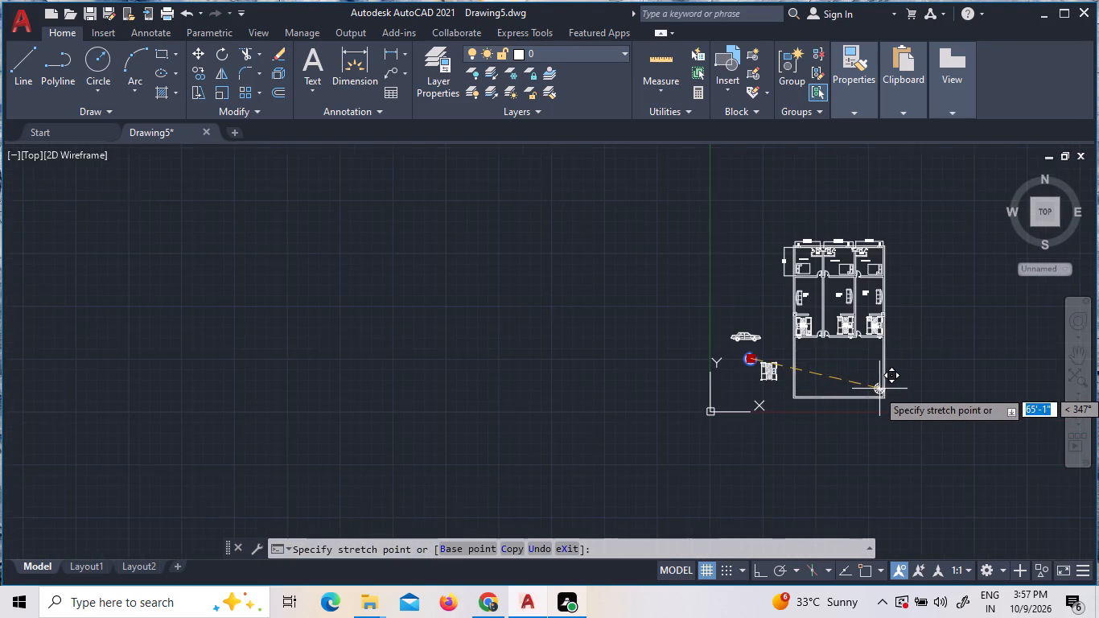
{"action": "scroll", "coordinate": [878, 389], "scroll_direction": "up", "scroll_amount": 3}
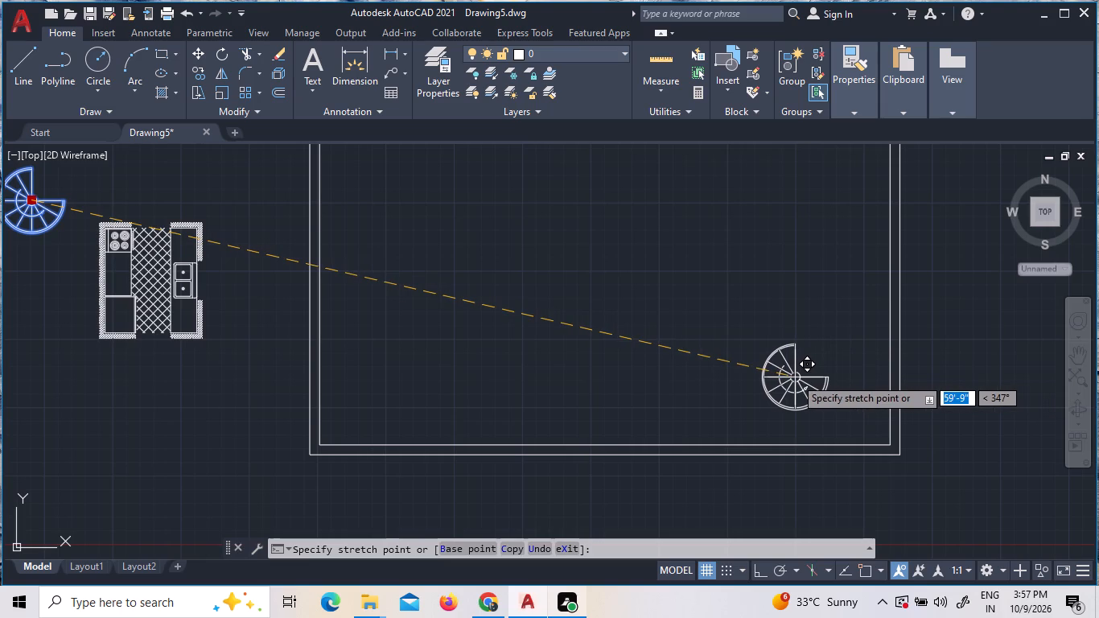
{"action": "key", "text": "r"}
{"action": "key", "text": "o"}
{"action": "key", "text": "Return"}
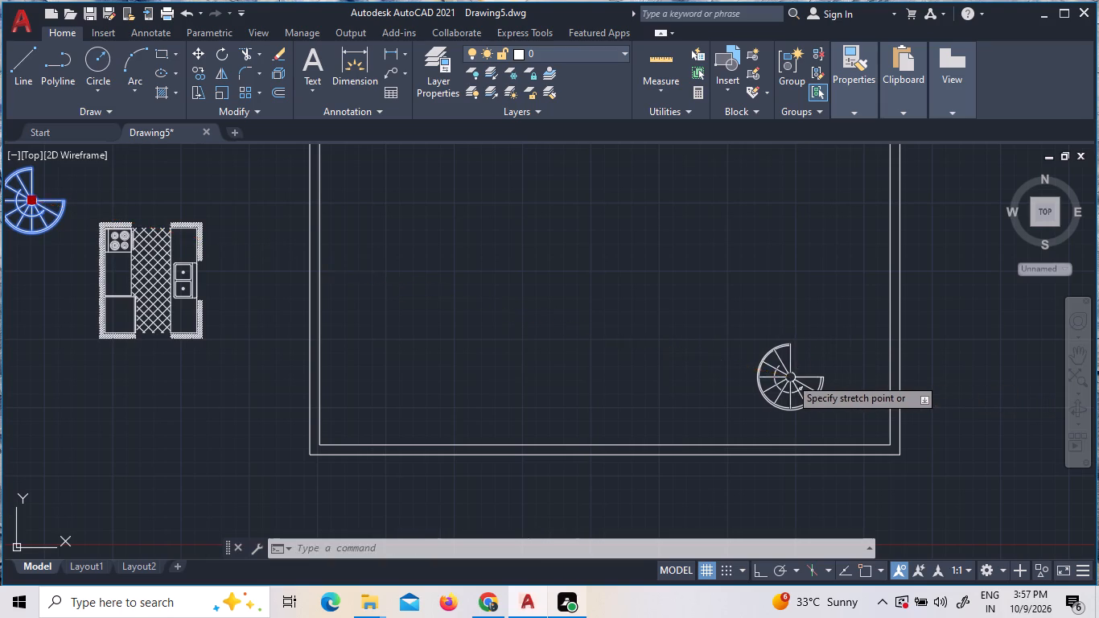
{"action": "left_click", "coordinate": [45, 420]}
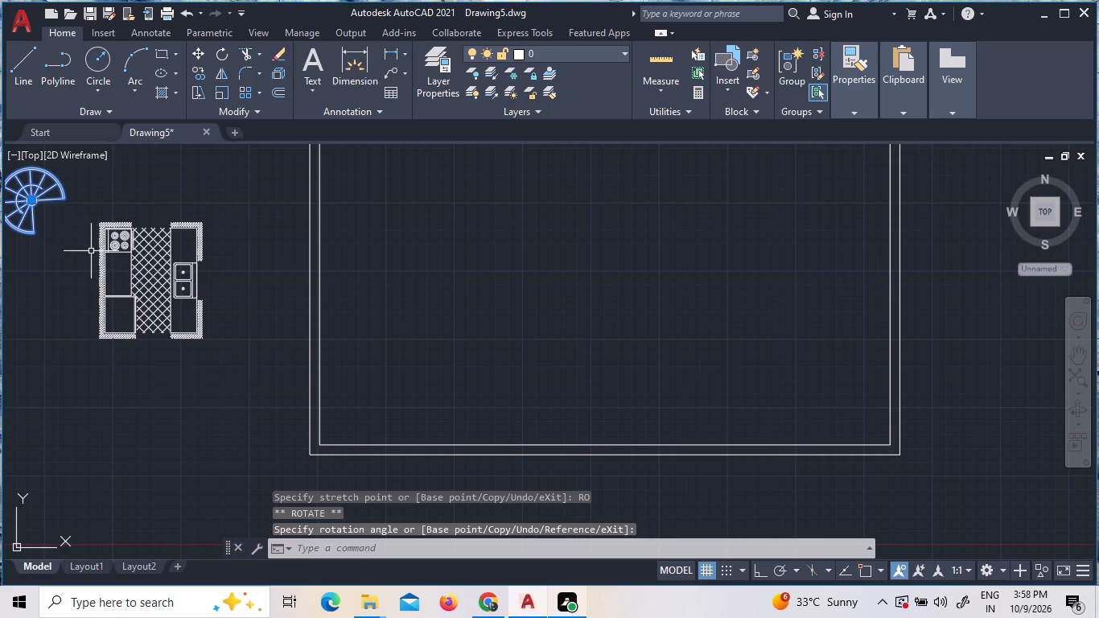
Copy the spiral staircase block from its centre into the lower right corner of the large open area below the units.
{"action": "right_click", "coordinate": [48, 187]}
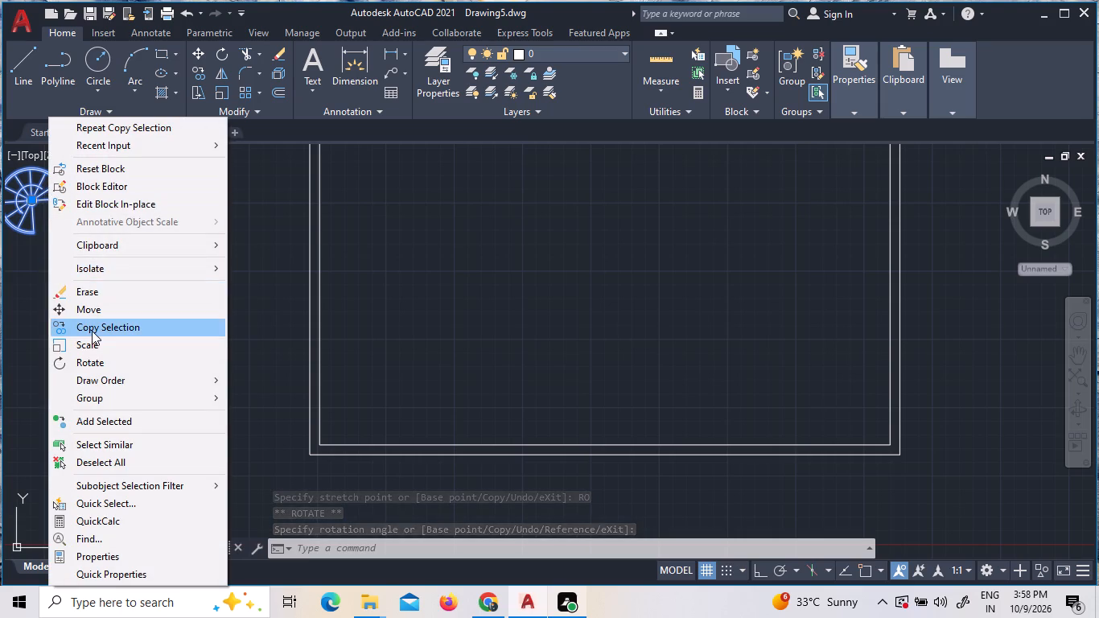
{"action": "left_click", "coordinate": [92, 332]}
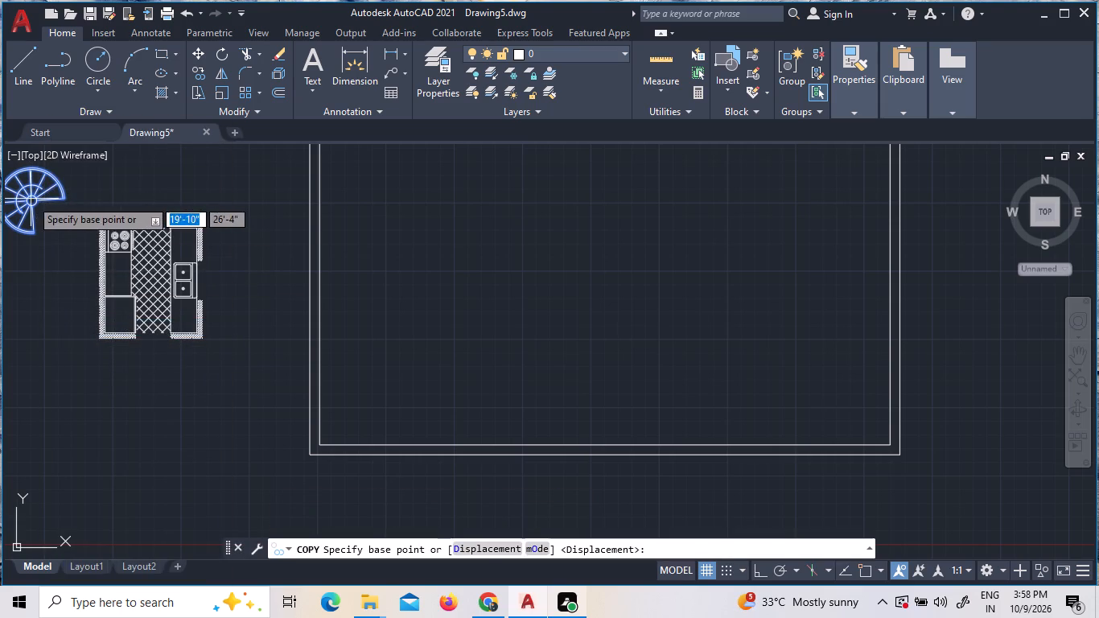
{"action": "left_click", "coordinate": [31, 199]}
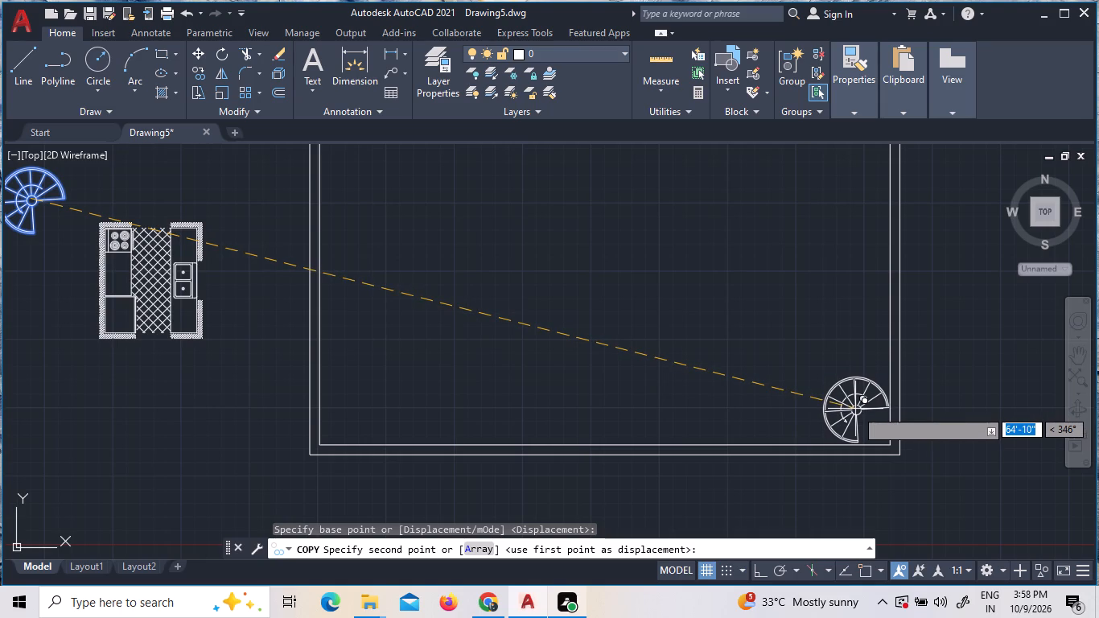
{"action": "left_click", "coordinate": [855, 409]}
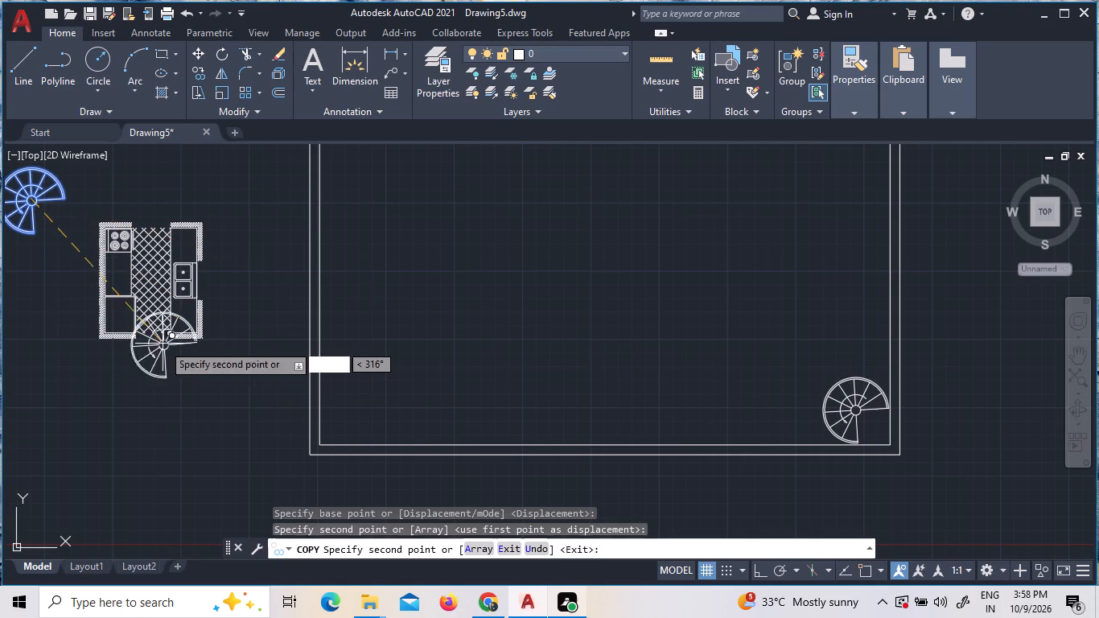
{"action": "key", "text": "Escape"}
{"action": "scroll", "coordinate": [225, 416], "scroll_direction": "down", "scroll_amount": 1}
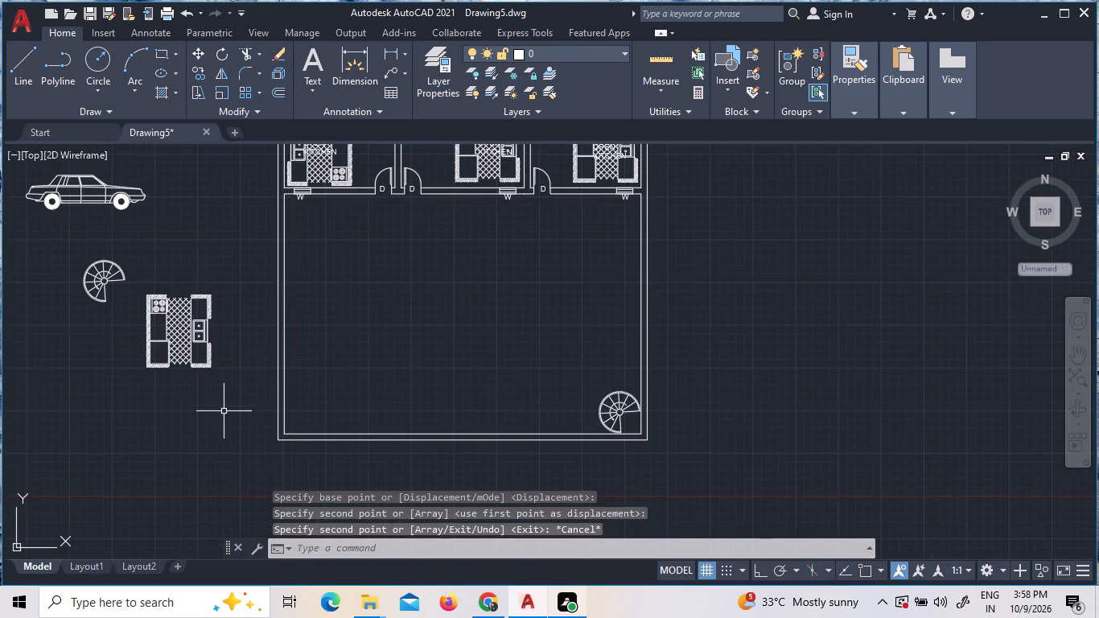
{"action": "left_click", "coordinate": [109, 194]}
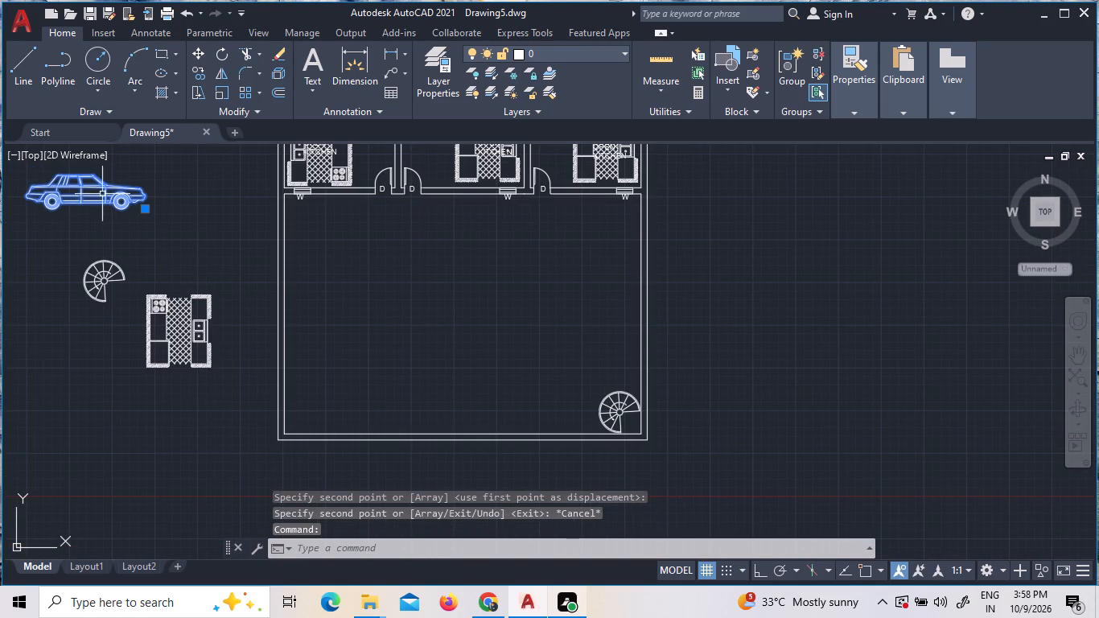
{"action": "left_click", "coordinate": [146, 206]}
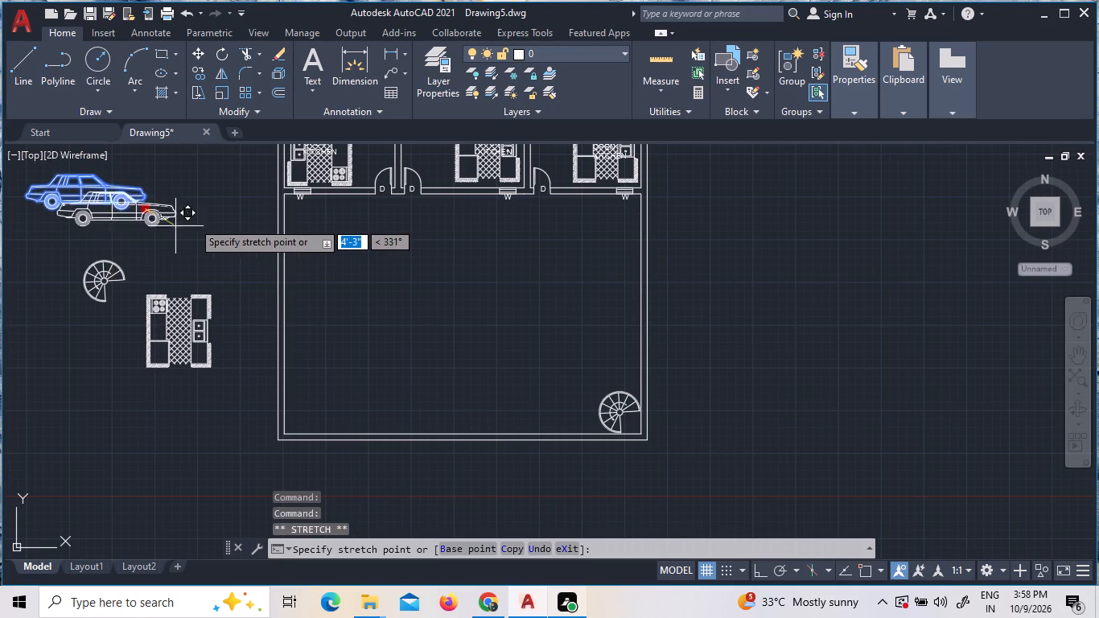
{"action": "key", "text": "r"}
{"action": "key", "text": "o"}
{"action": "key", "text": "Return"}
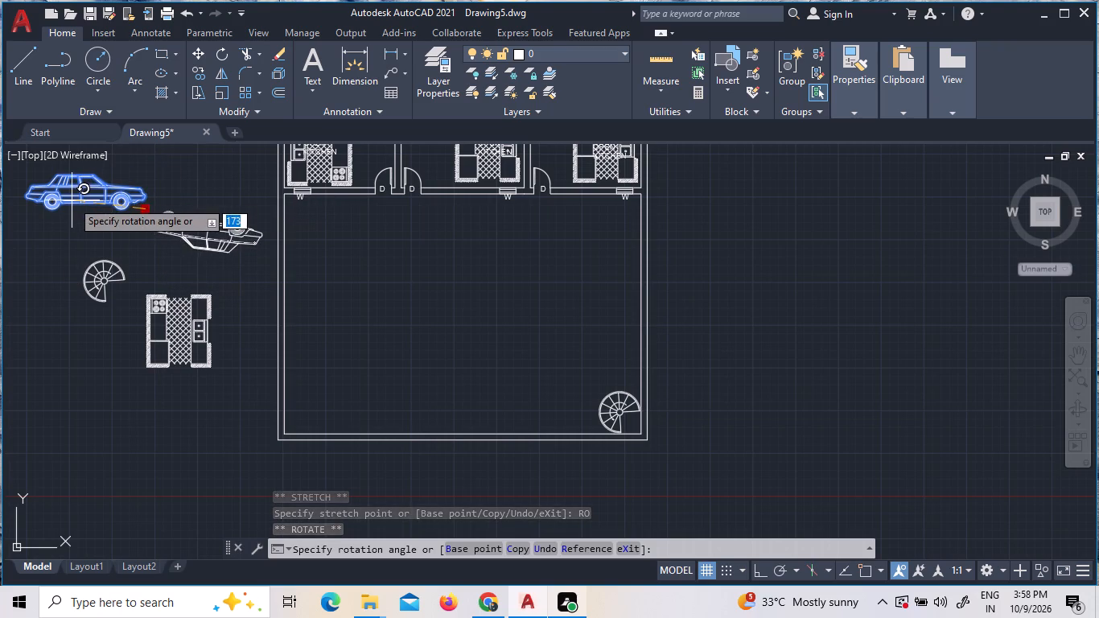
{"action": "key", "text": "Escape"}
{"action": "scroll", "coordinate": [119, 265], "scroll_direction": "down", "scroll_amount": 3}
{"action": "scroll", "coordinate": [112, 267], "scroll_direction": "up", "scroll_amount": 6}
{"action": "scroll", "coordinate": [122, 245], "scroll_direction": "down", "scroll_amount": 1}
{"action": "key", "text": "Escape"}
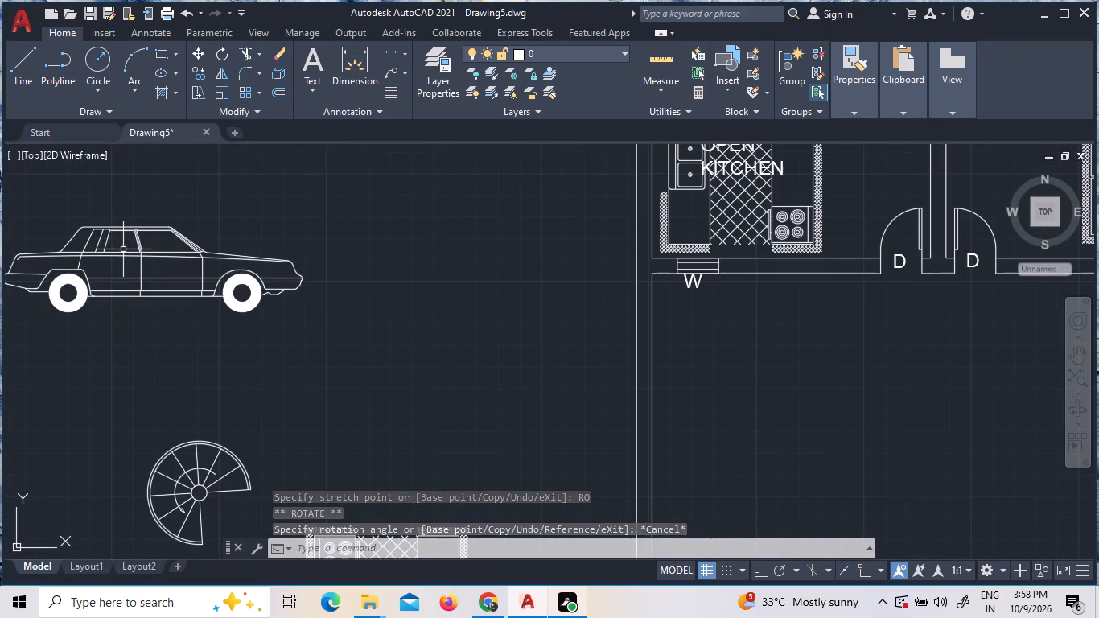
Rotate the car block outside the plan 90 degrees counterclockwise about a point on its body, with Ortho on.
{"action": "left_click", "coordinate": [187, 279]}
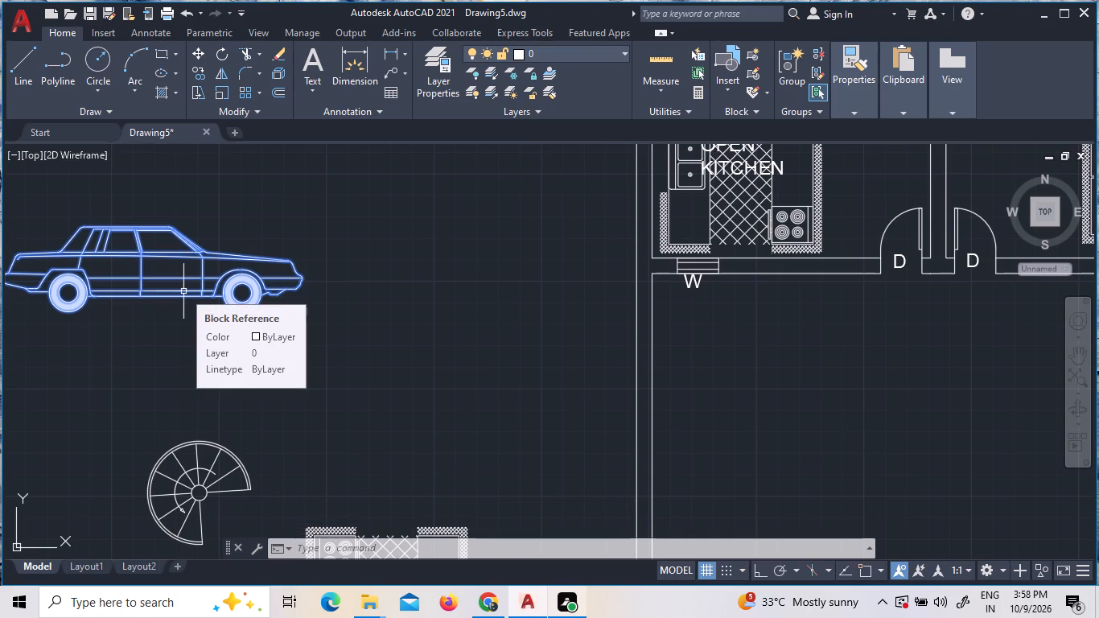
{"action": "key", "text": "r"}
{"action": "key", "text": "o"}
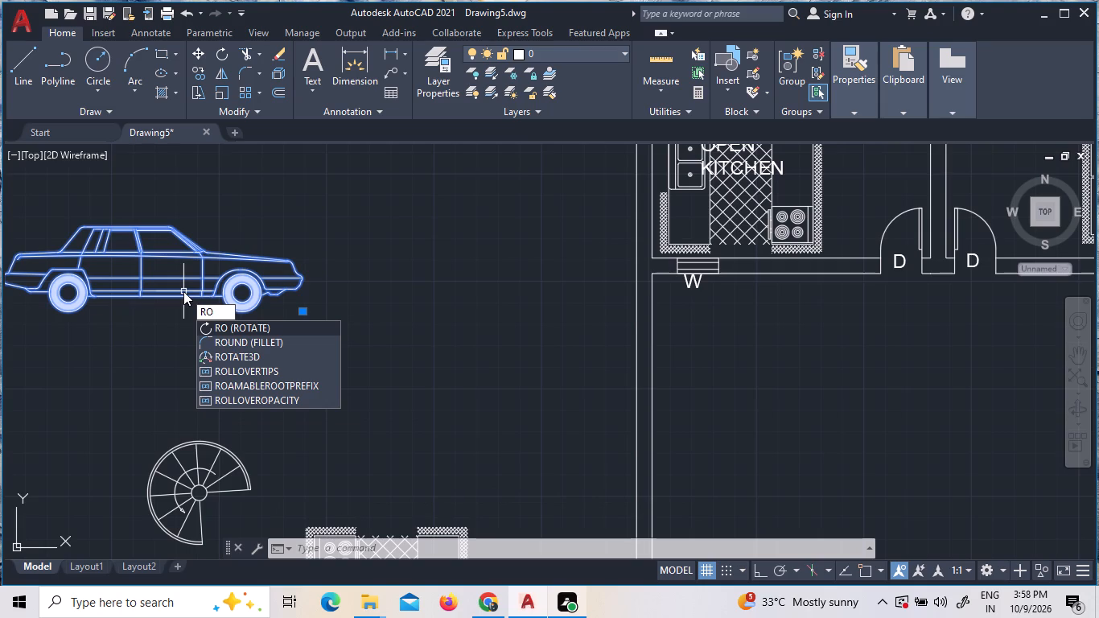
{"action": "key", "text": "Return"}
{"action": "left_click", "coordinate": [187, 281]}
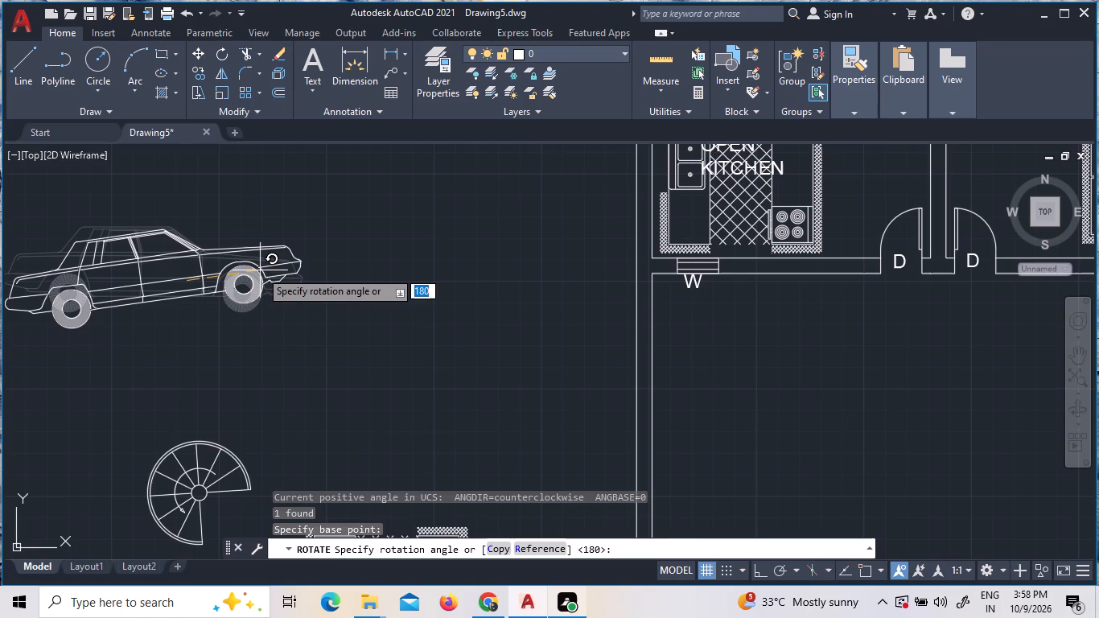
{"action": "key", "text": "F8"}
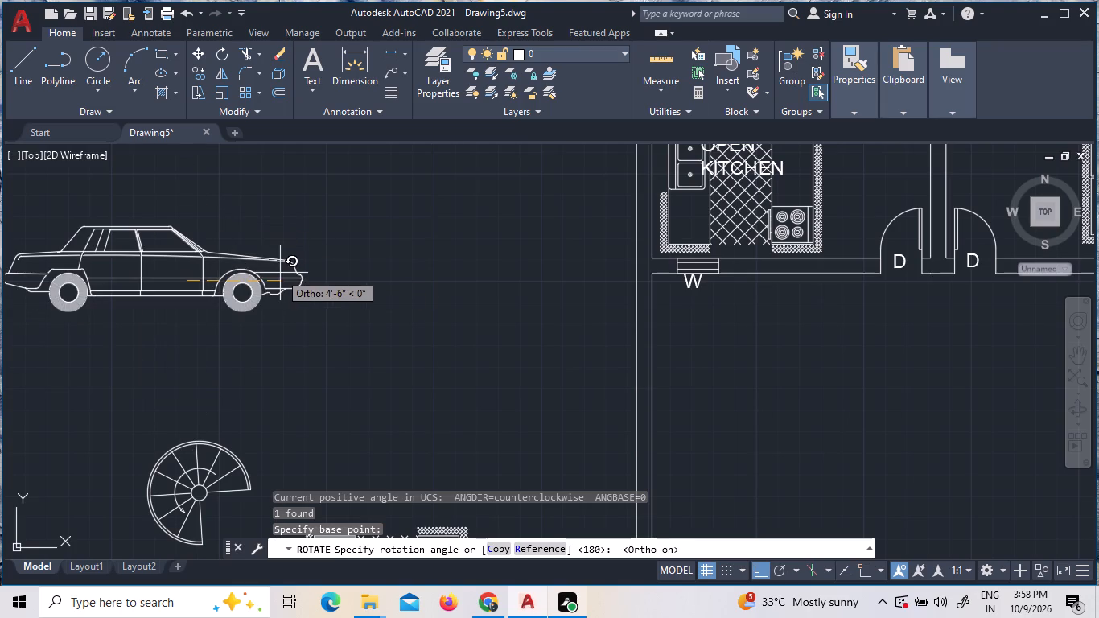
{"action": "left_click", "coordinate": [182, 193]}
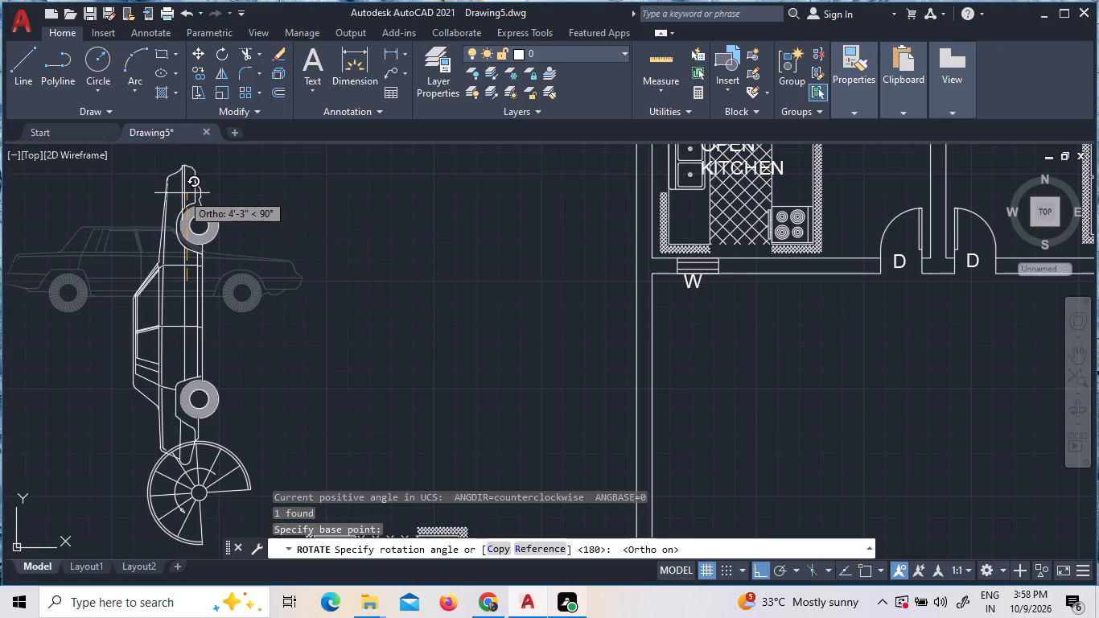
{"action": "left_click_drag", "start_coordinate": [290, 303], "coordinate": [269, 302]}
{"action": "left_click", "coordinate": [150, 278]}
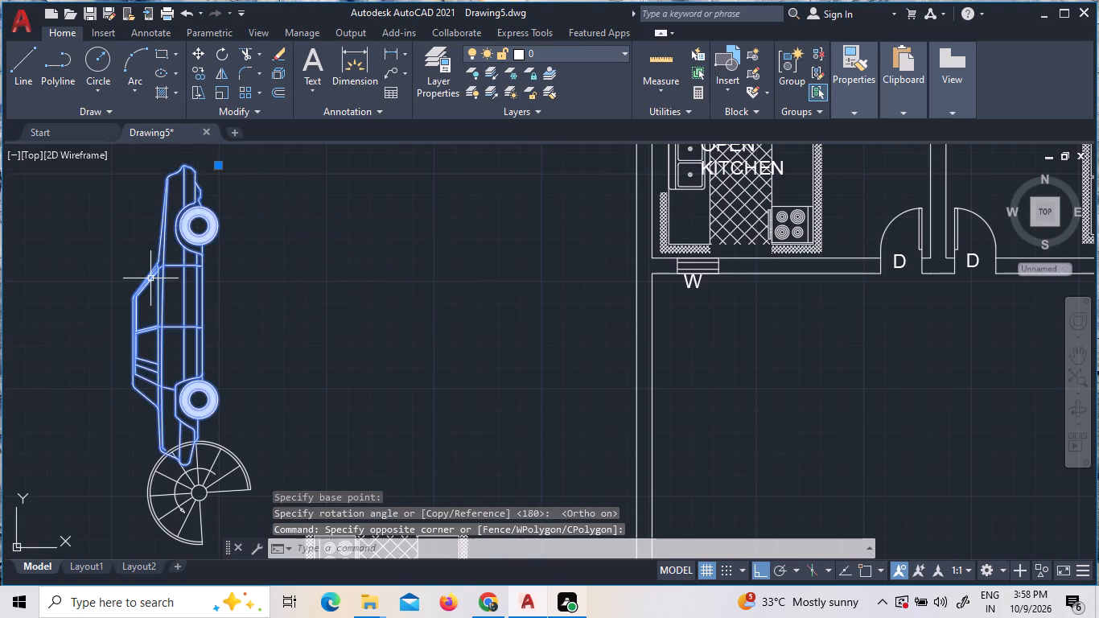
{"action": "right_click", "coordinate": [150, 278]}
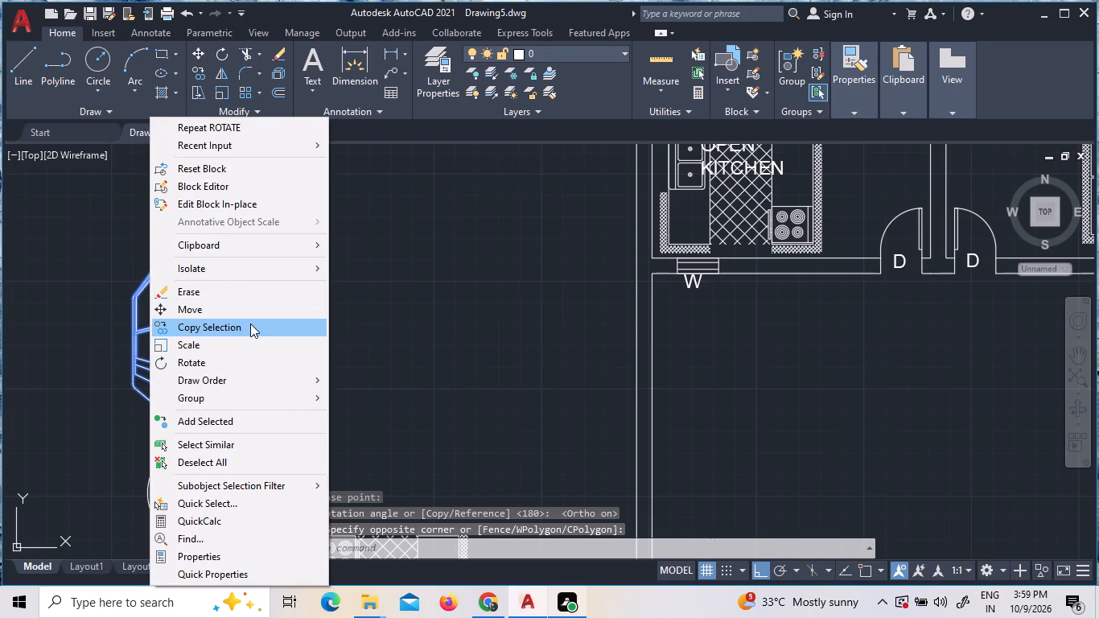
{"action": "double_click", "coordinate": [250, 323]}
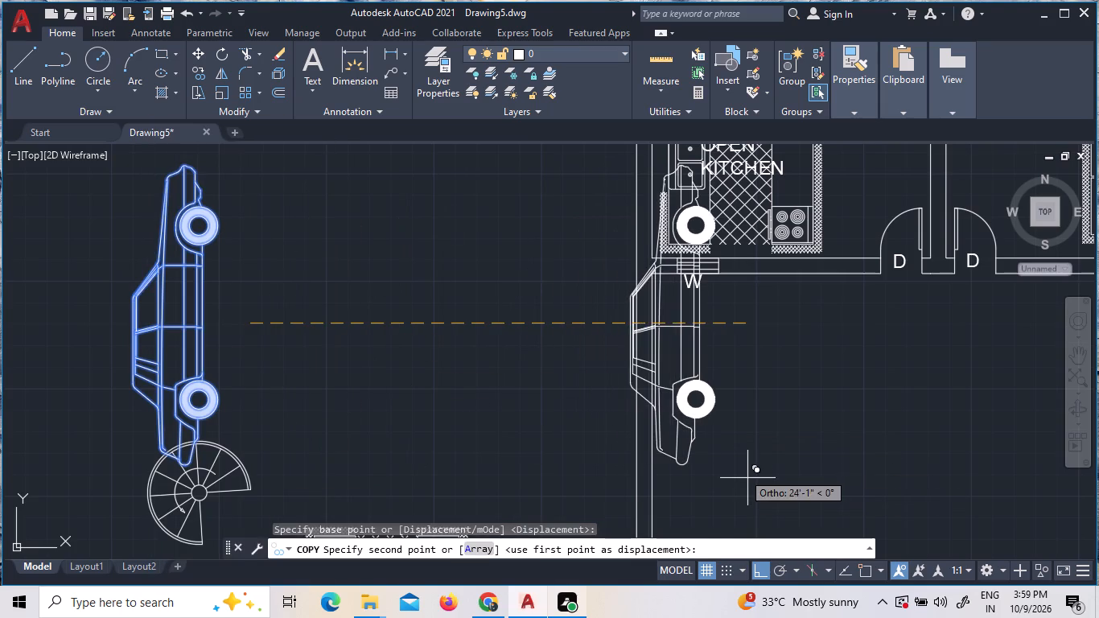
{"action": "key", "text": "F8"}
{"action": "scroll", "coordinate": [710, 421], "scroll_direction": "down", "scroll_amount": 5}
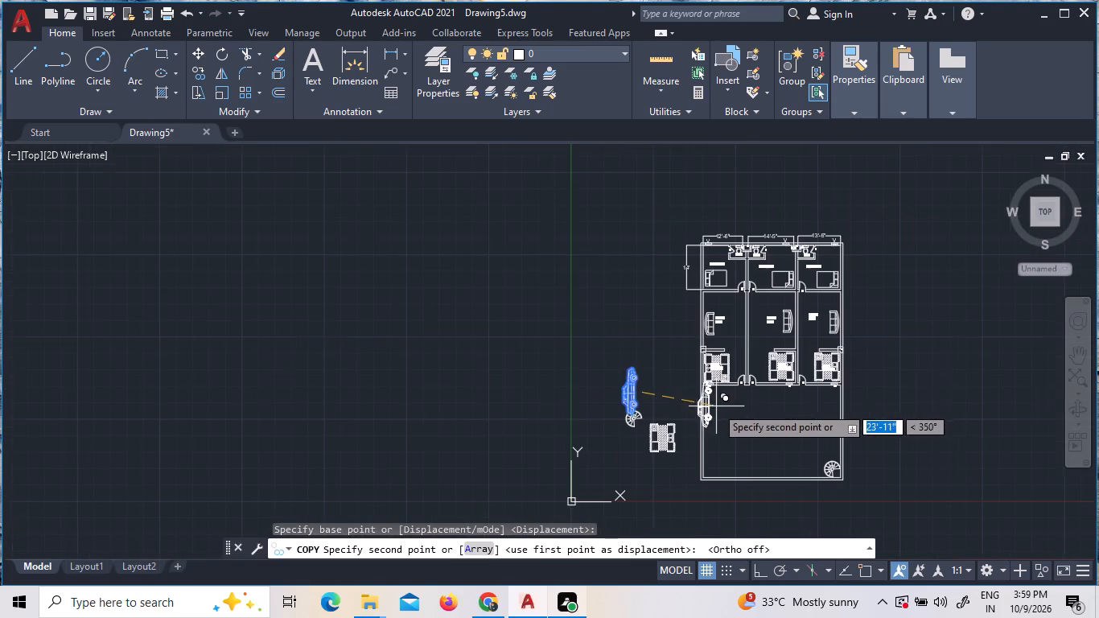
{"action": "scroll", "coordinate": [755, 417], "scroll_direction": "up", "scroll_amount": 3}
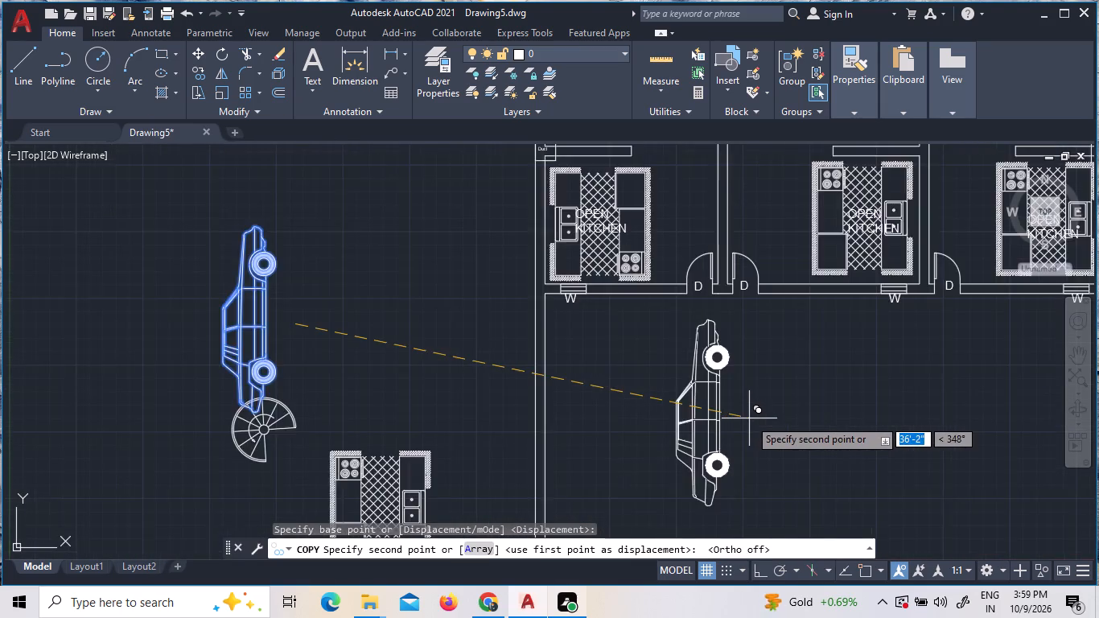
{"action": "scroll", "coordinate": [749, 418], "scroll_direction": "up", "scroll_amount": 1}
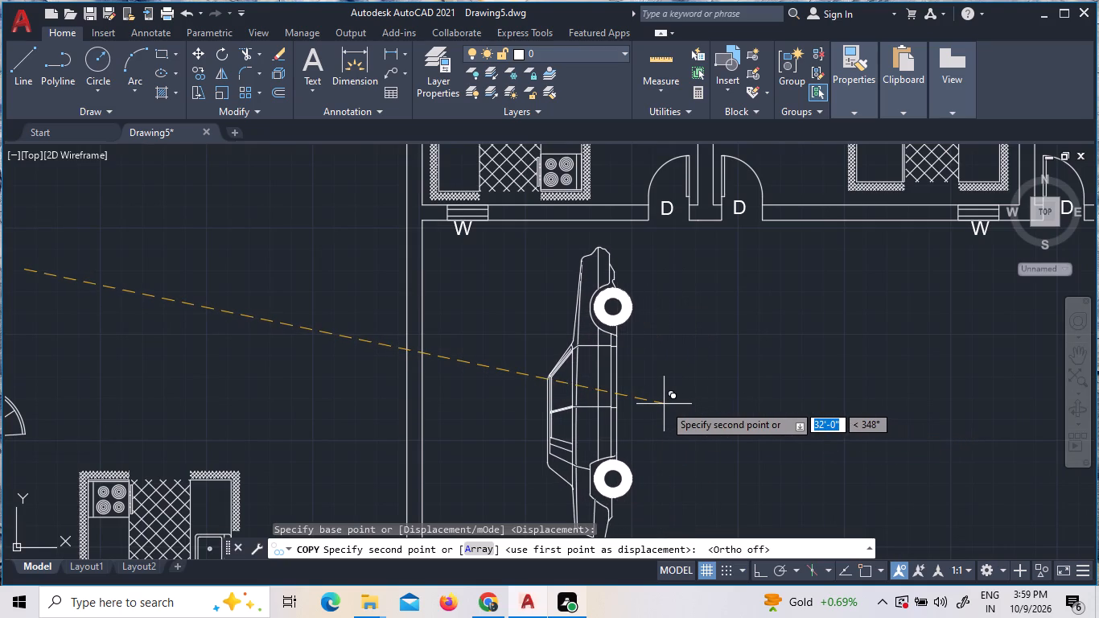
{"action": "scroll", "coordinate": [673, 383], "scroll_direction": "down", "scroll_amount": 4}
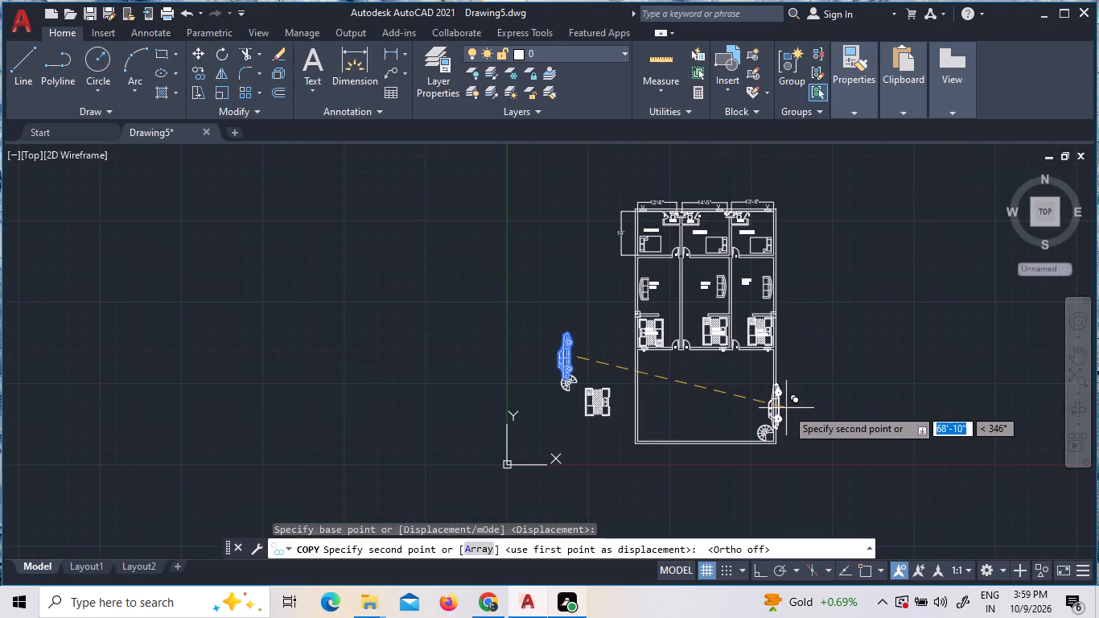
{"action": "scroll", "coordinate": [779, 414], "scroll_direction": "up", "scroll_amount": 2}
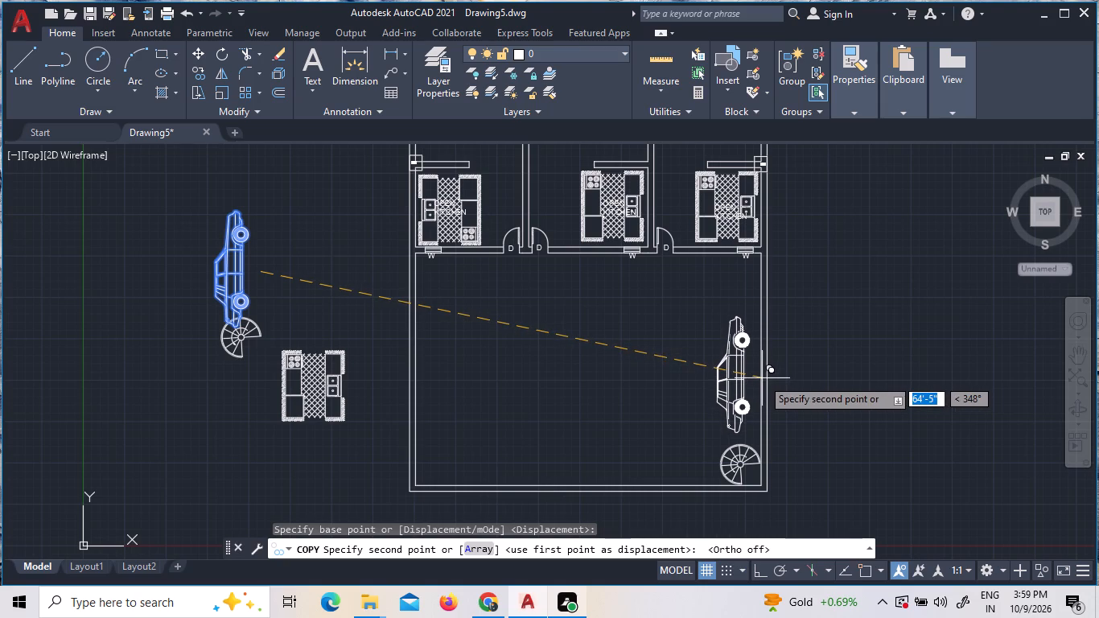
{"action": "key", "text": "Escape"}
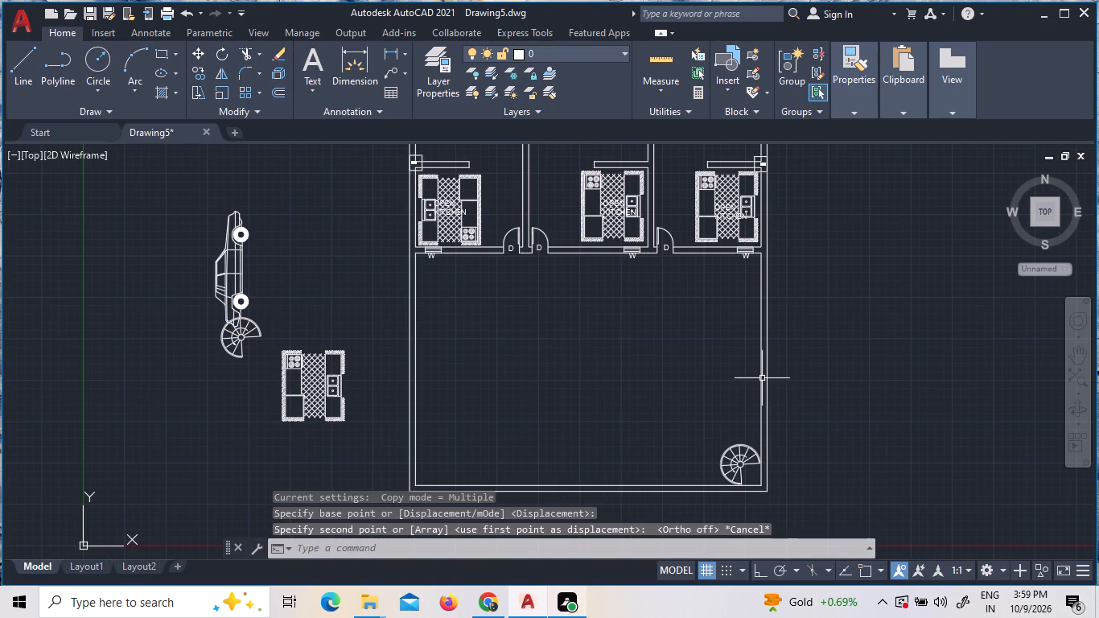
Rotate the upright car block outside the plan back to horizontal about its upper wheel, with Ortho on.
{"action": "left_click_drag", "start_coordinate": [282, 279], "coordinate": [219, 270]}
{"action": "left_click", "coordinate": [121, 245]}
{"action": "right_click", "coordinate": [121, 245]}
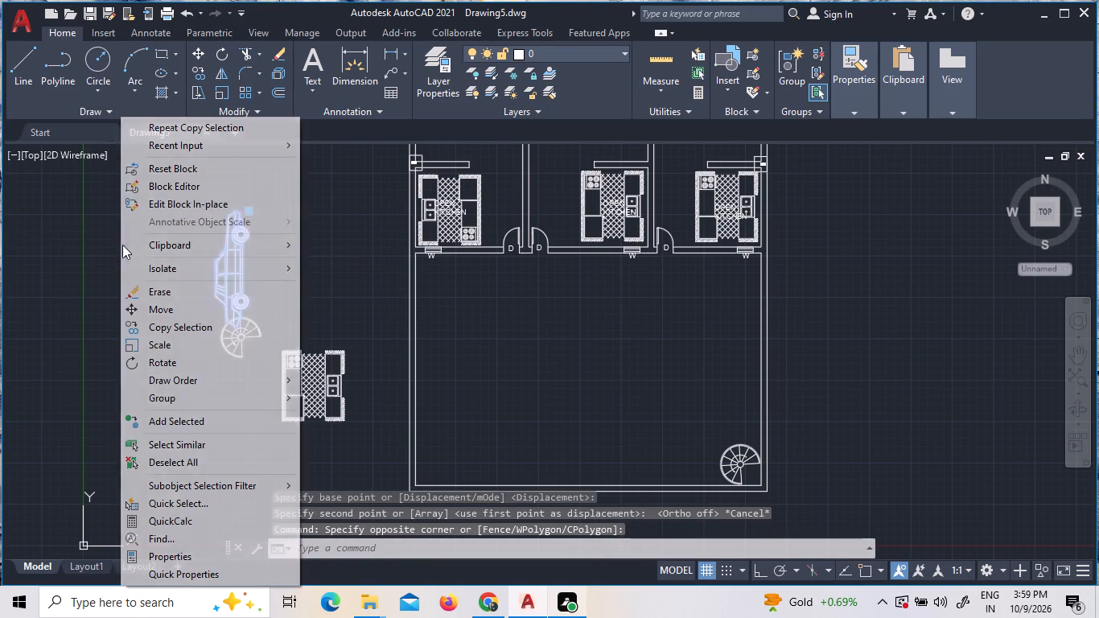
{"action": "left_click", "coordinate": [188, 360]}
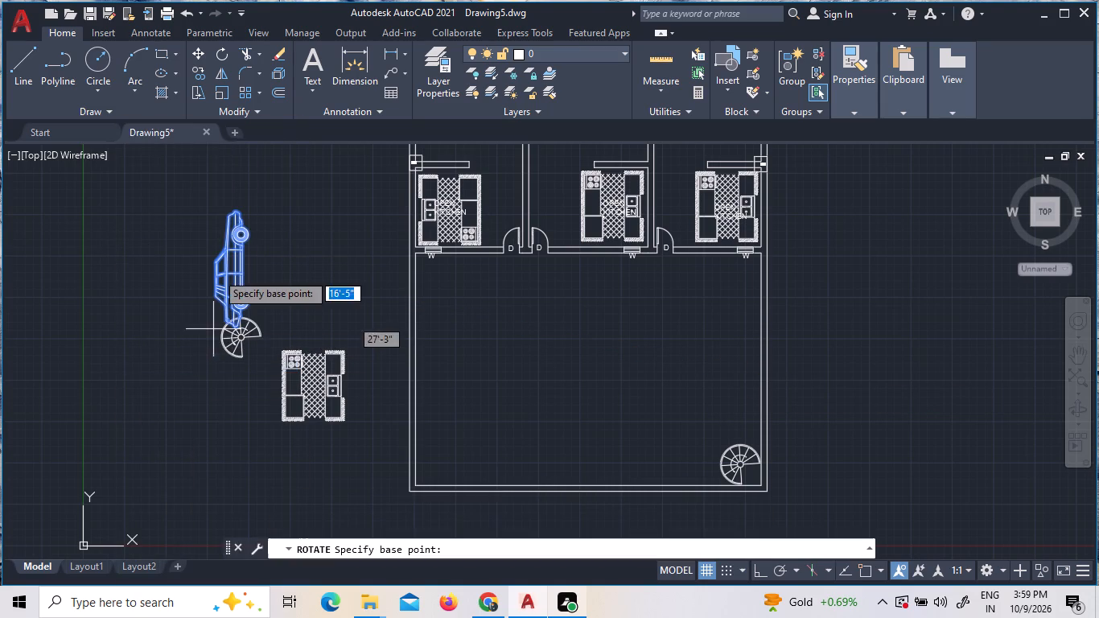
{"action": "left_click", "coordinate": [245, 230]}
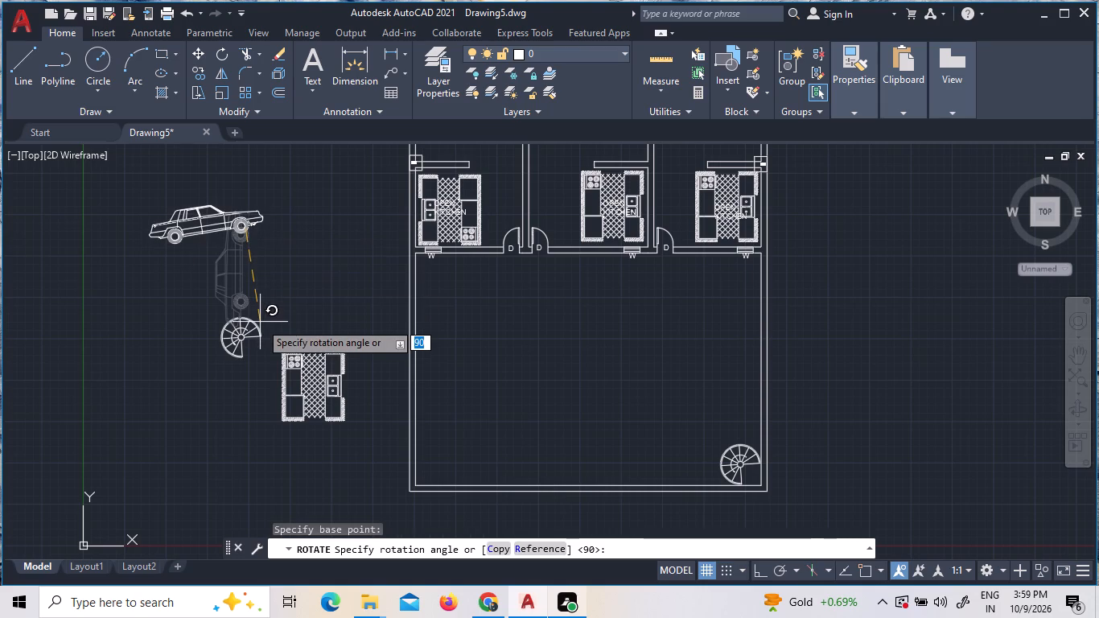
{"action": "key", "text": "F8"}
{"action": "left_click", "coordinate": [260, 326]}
Copy the horizontal car block twice, one above the other, into the large open area above the spiral staircase, with Ortho off.
{"action": "left_click_drag", "start_coordinate": [311, 274], "coordinate": [273, 257]}
{"action": "left_click", "coordinate": [118, 187]}
{"action": "right_click", "coordinate": [122, 188]}
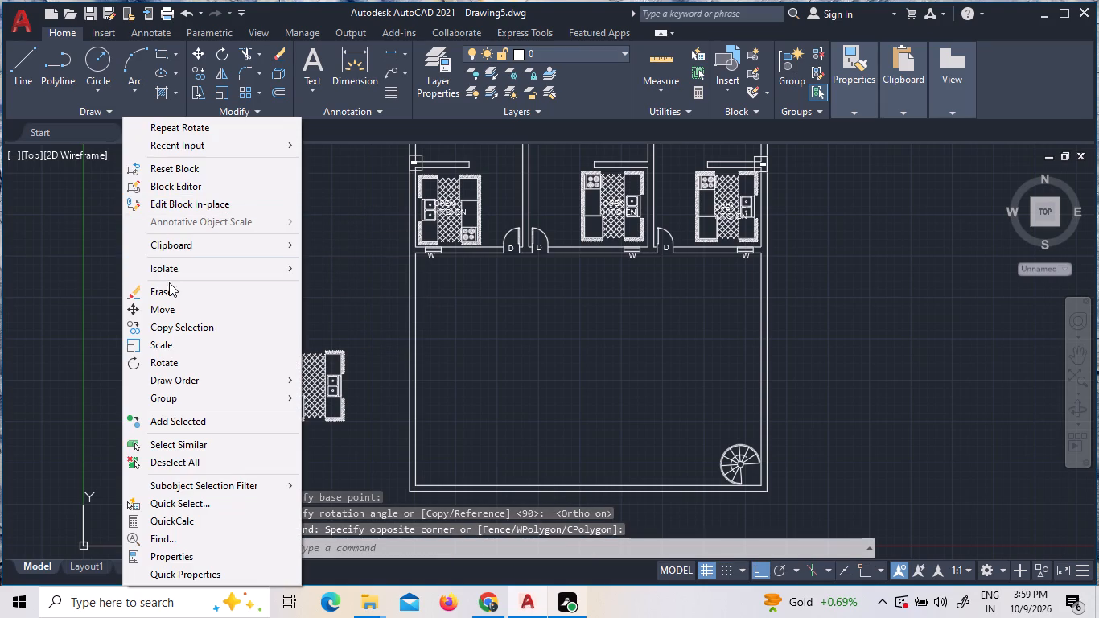
{"action": "left_click", "coordinate": [189, 335]}
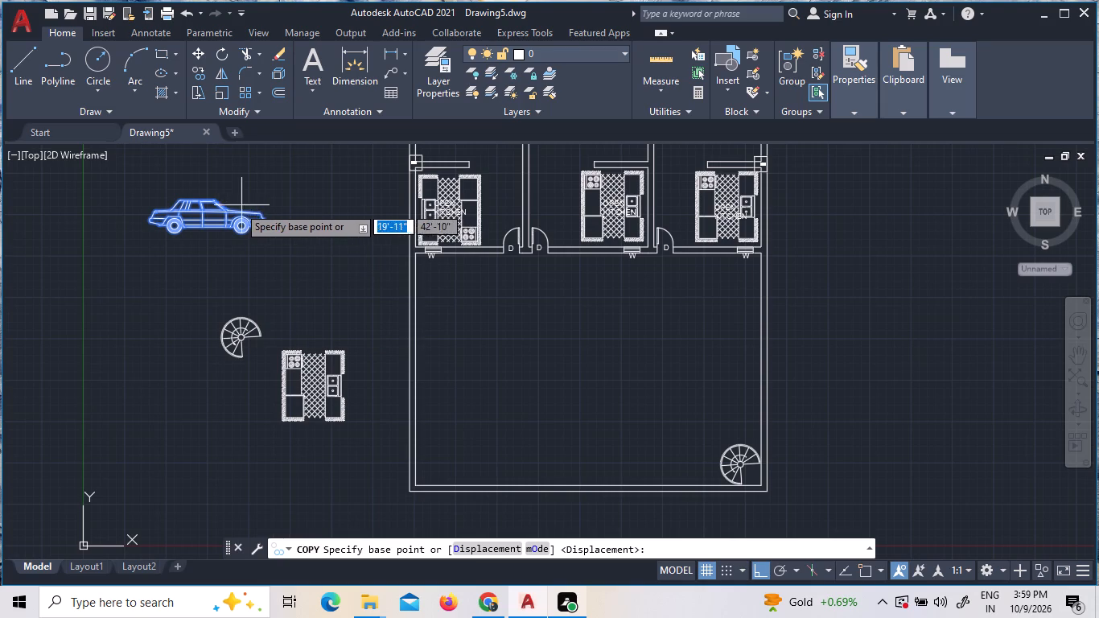
{"action": "left_click", "coordinate": [237, 219]}
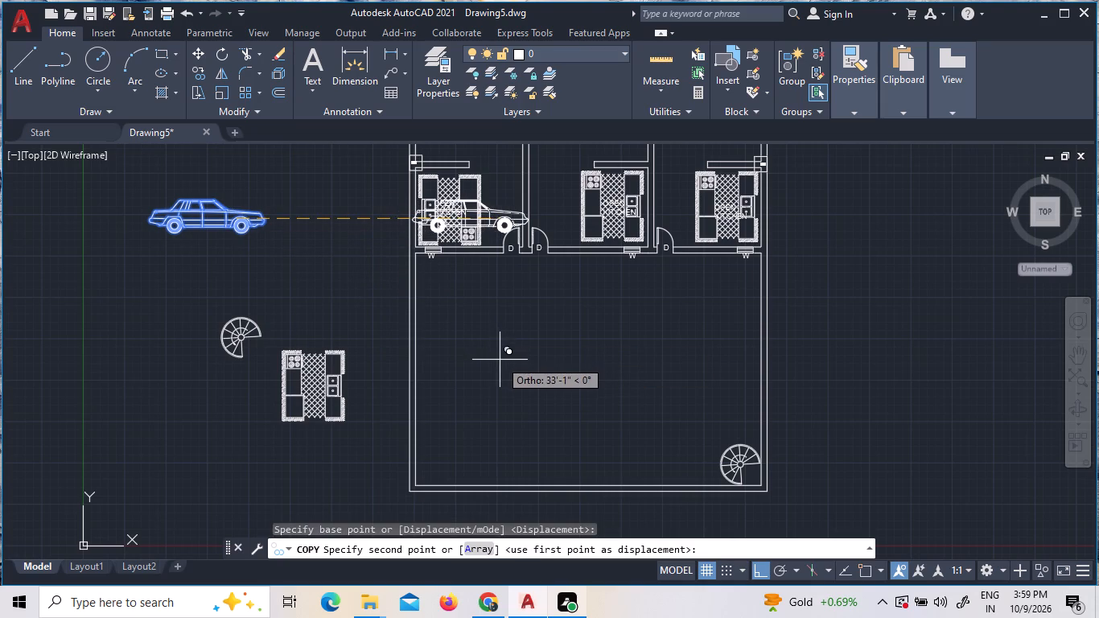
{"action": "key", "text": "F8"}
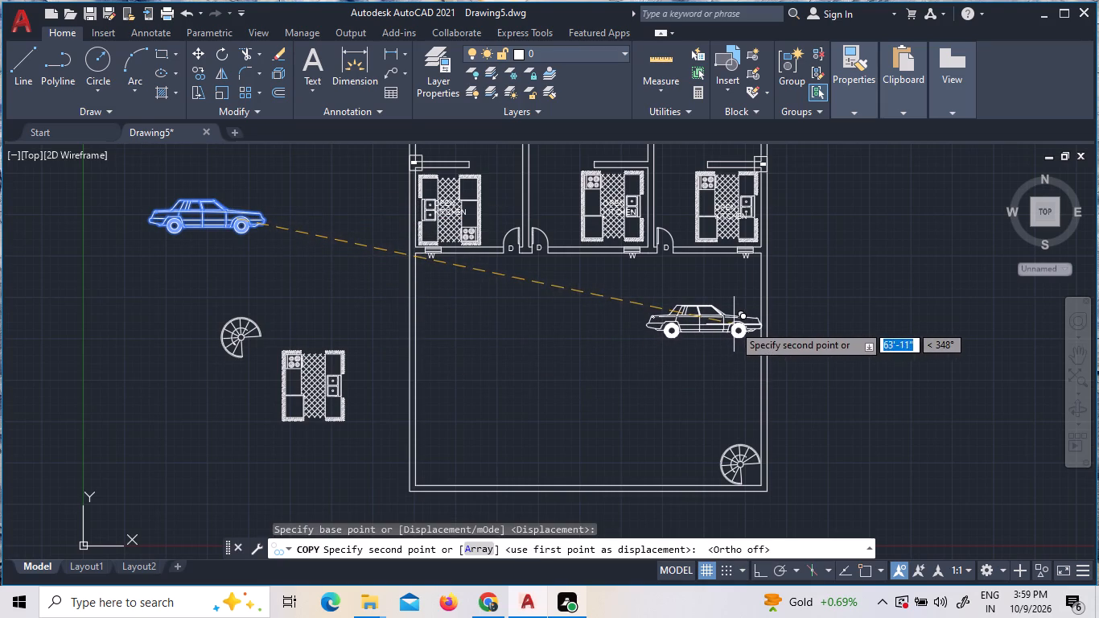
{"action": "left_click", "coordinate": [726, 323]}
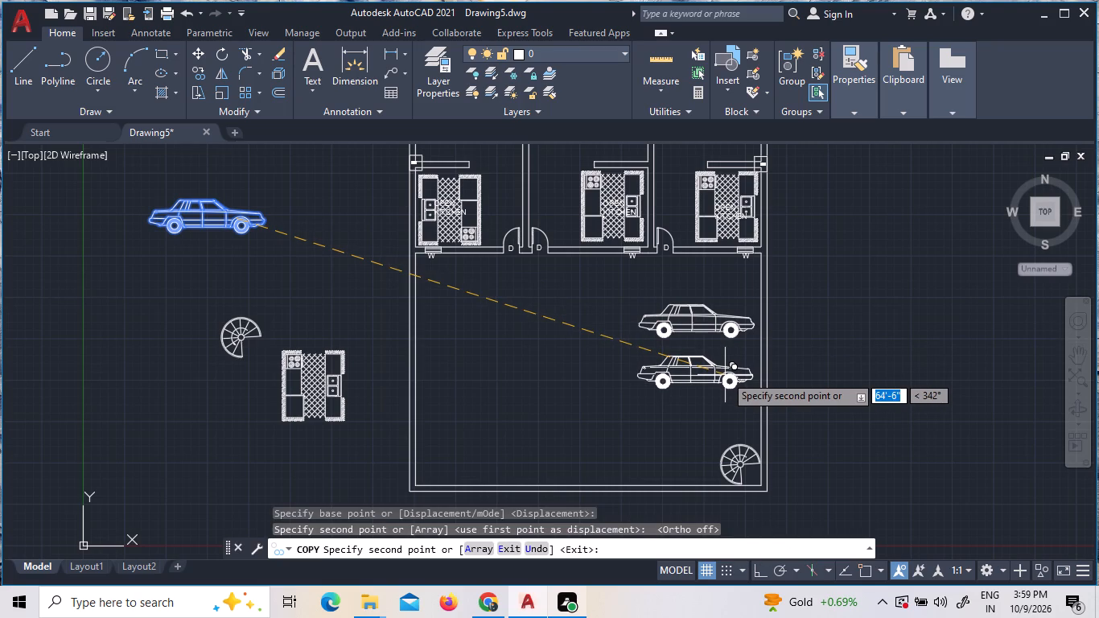
{"action": "left_click", "coordinate": [725, 375]}
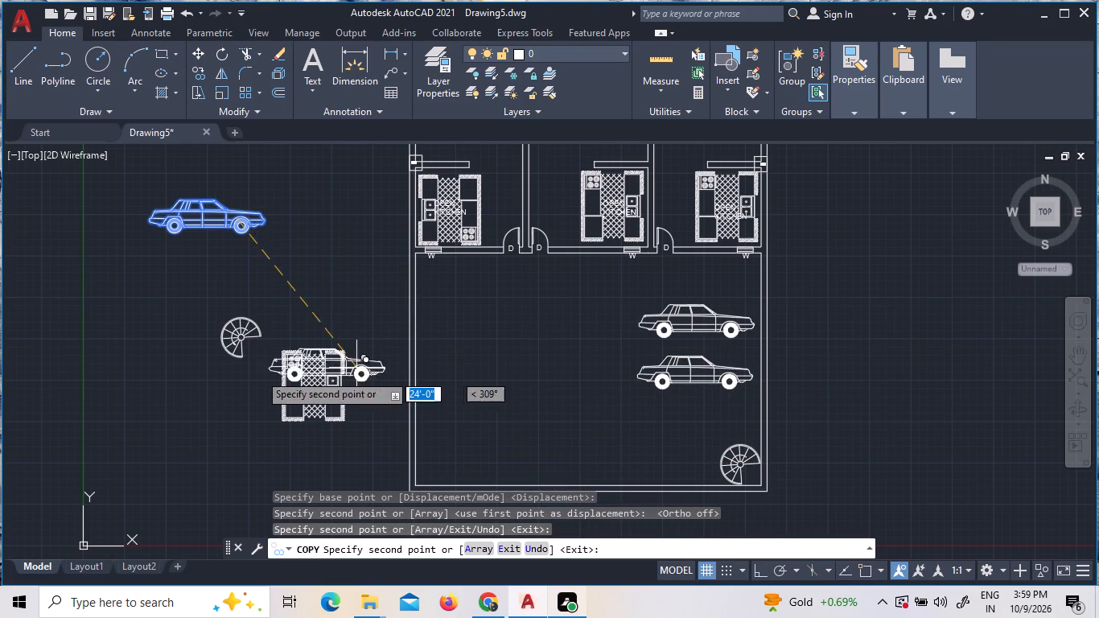
{"action": "key", "text": "Escape"}
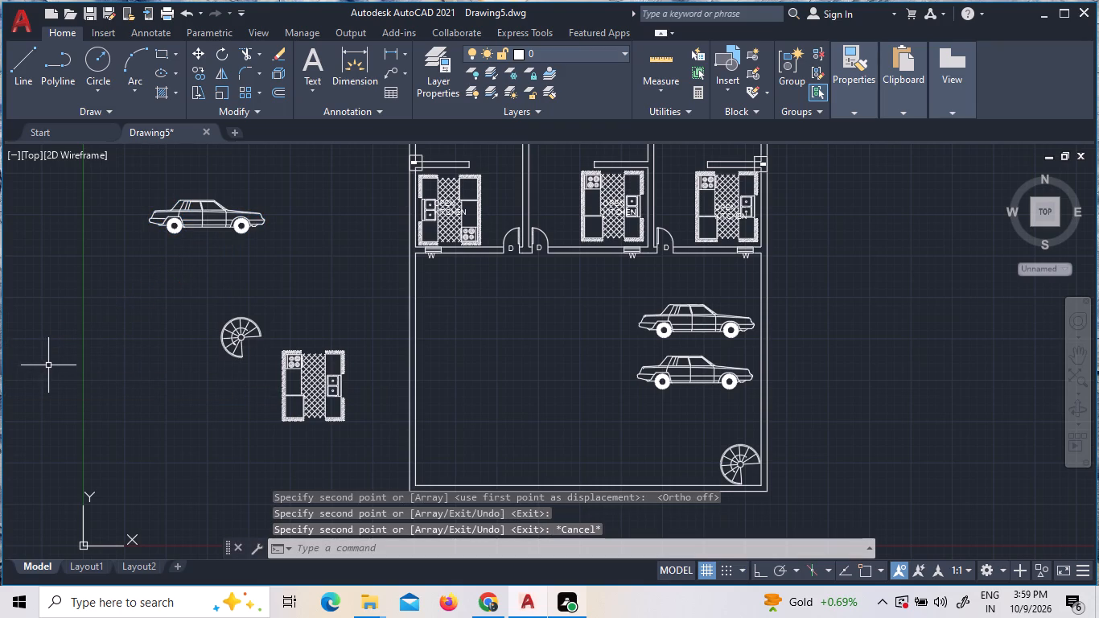
Delete the original car, spiral staircase and kitchen layout blocks lying outside the plan.
{"action": "left_click", "coordinate": [347, 442]}
{"action": "left_click", "coordinate": [96, 168]}
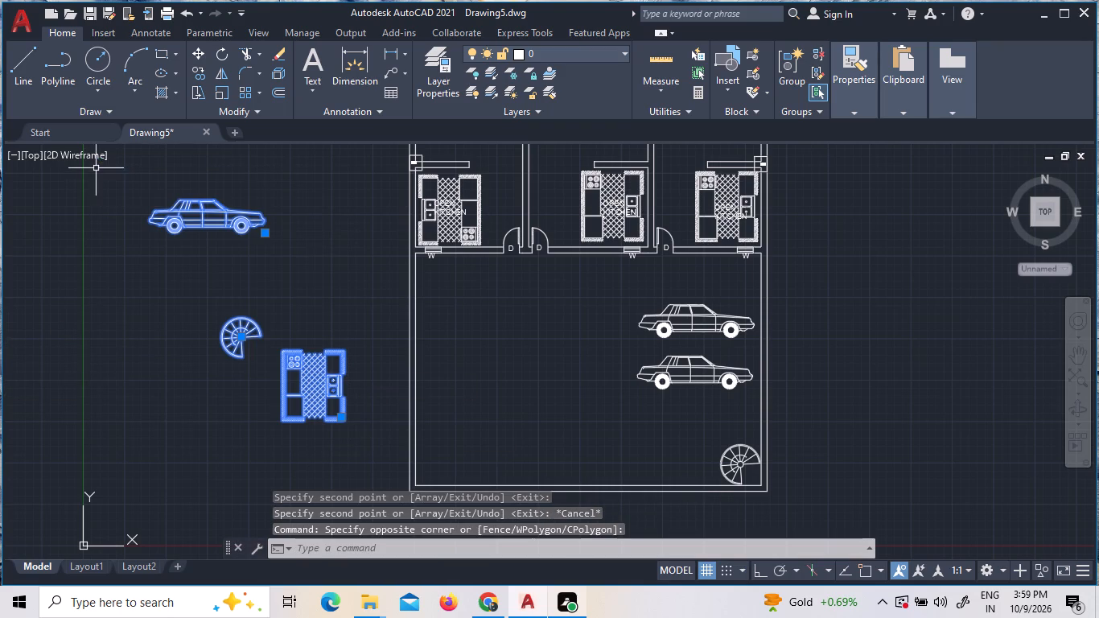
{"action": "key", "text": "Delete"}
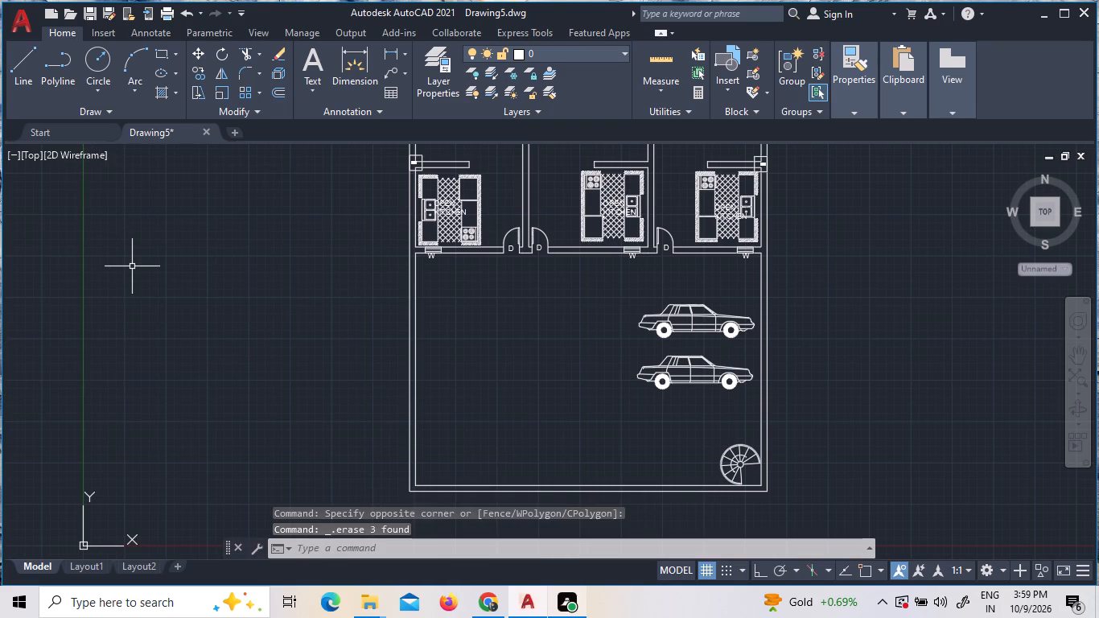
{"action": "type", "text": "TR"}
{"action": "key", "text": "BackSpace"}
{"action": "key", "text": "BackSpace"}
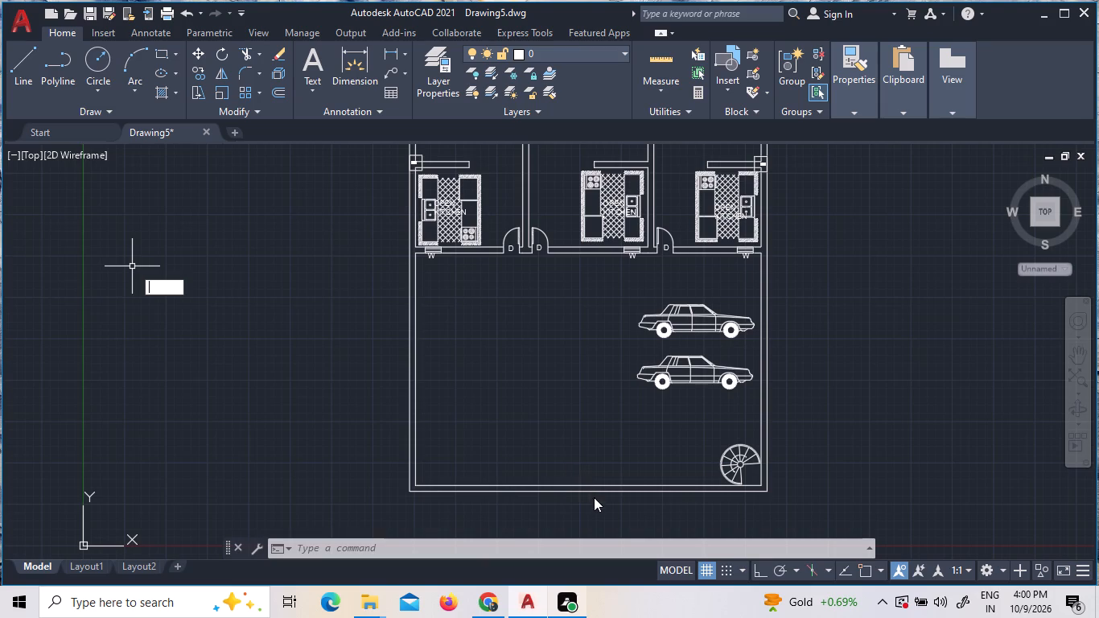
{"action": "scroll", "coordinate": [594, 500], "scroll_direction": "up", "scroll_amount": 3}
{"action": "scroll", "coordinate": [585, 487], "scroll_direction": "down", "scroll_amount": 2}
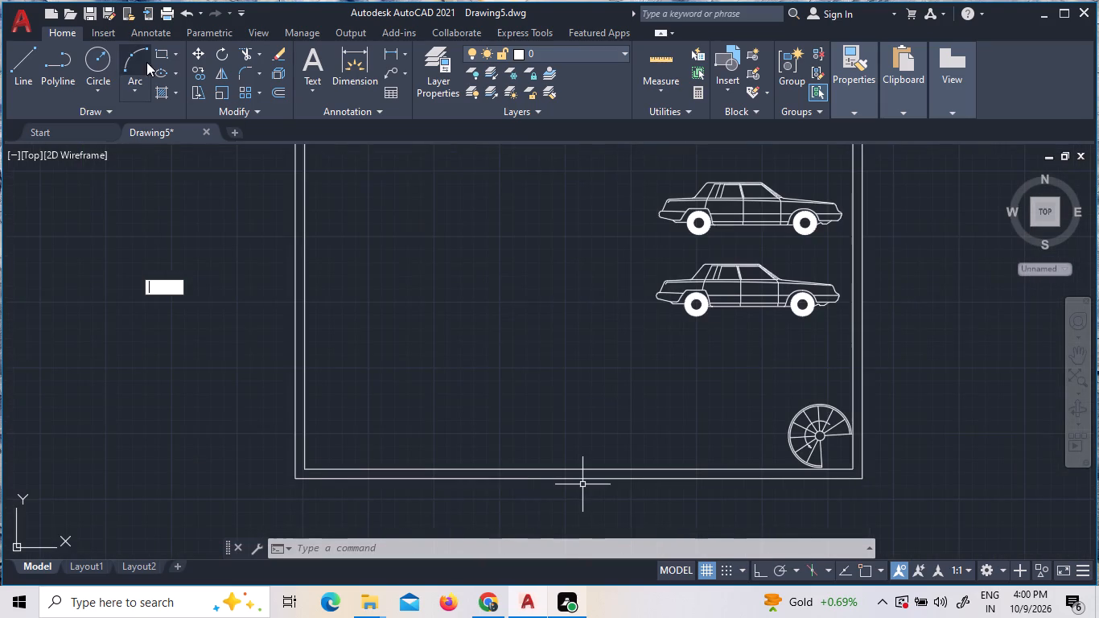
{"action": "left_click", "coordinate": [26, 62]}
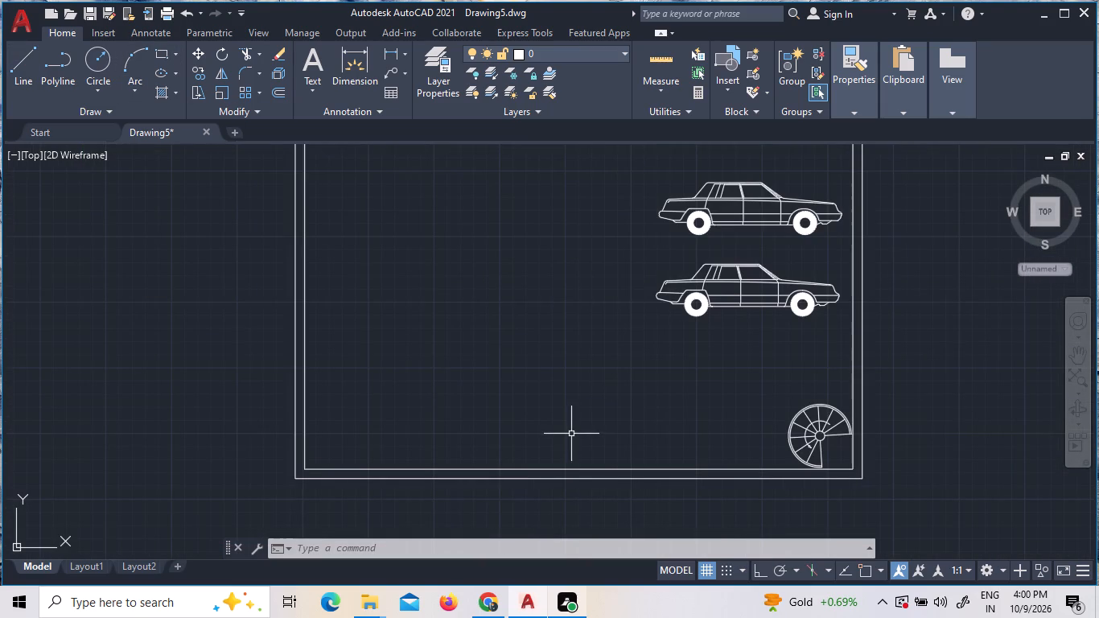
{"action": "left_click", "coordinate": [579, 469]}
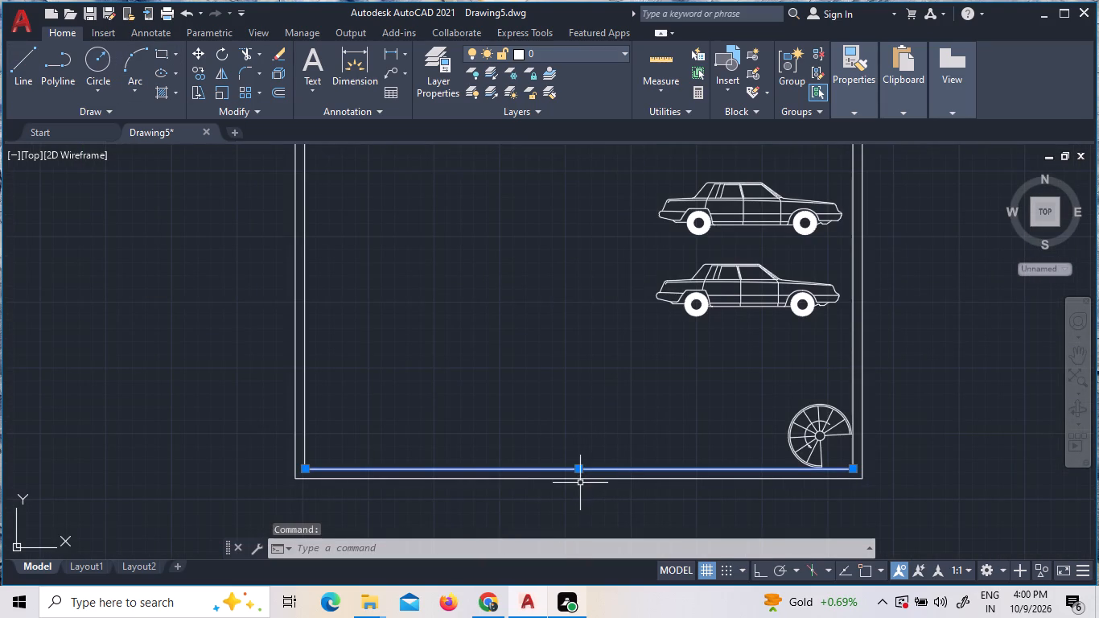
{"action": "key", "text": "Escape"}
With object snap on, draw a line across the parking area's bottom wall, joining the midpoints of its inner and outer lines.
{"action": "left_click", "coordinate": [19, 74]}
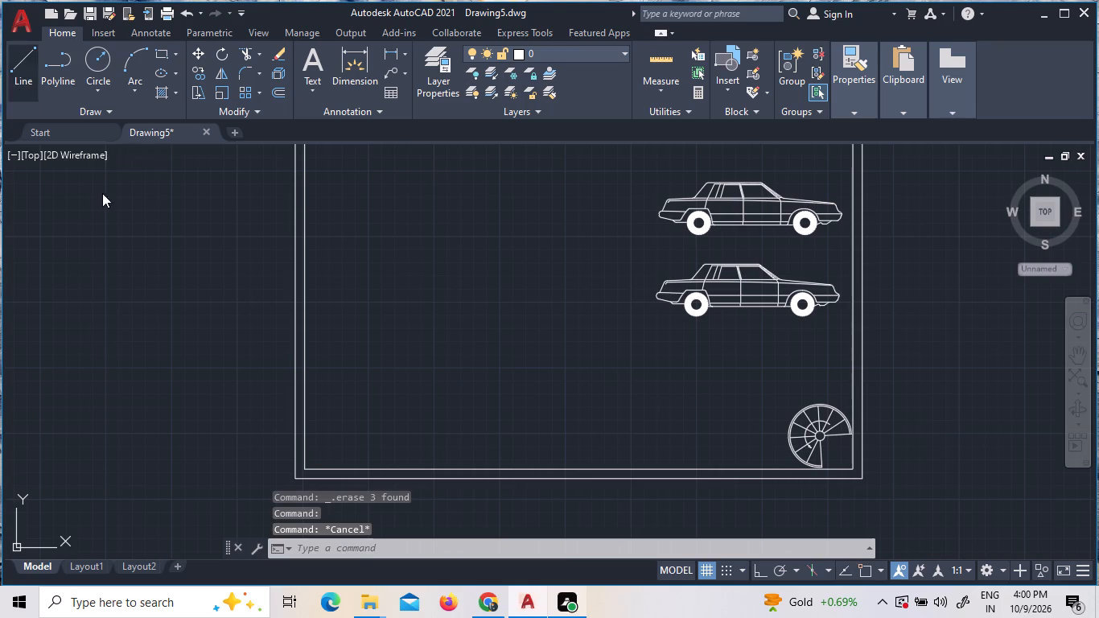
{"action": "left_click", "coordinate": [859, 574]}
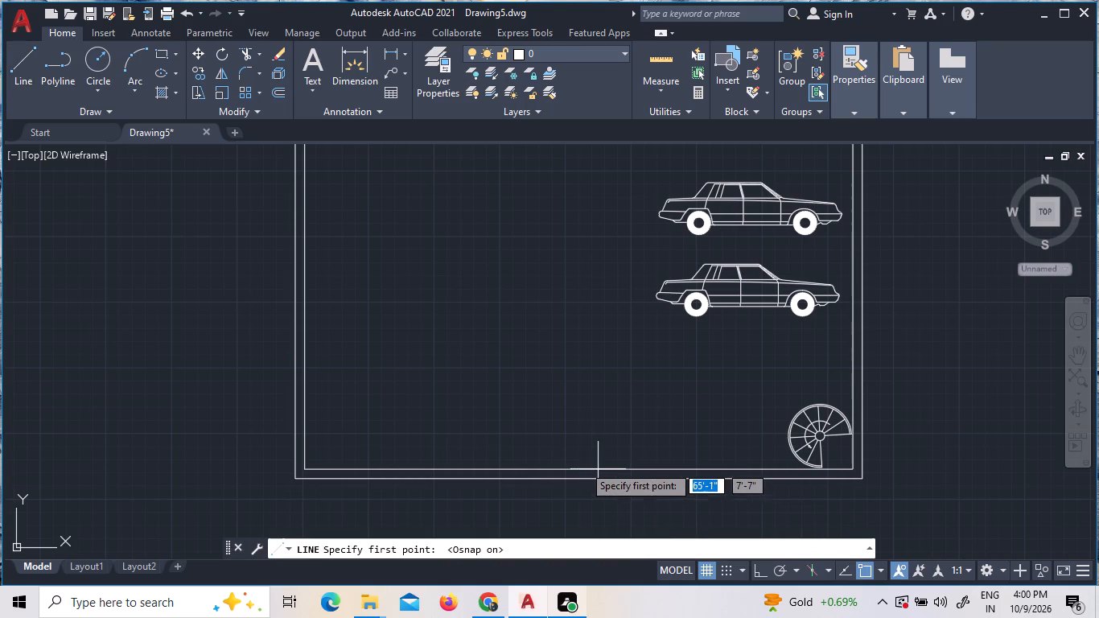
{"action": "left_click", "coordinate": [578, 471]}
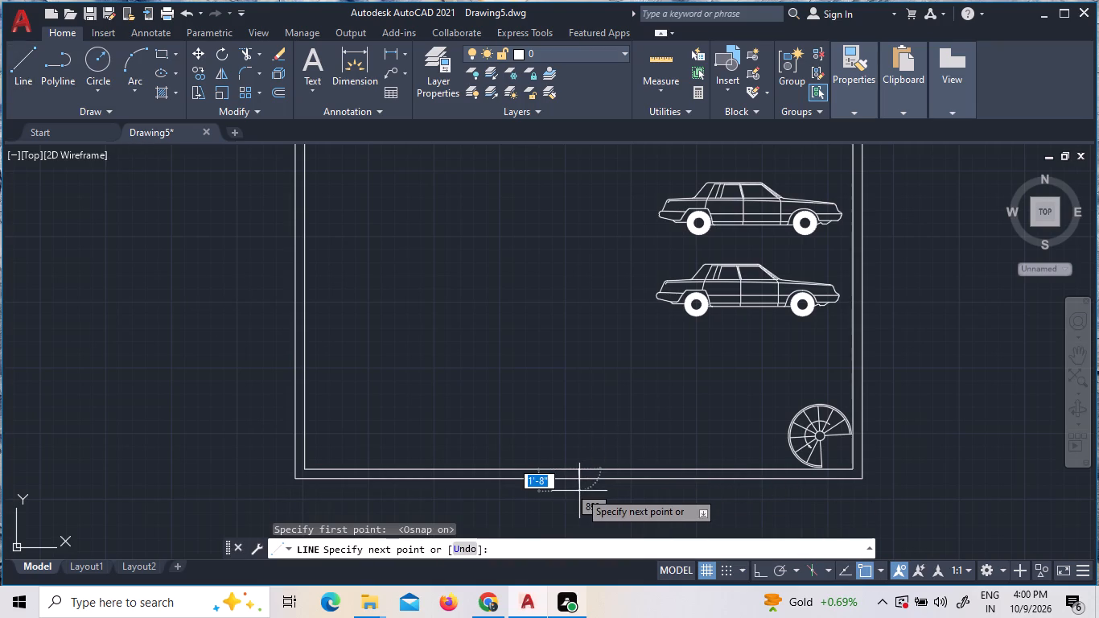
{"action": "scroll", "coordinate": [579, 491], "scroll_direction": "up", "scroll_amount": 2}
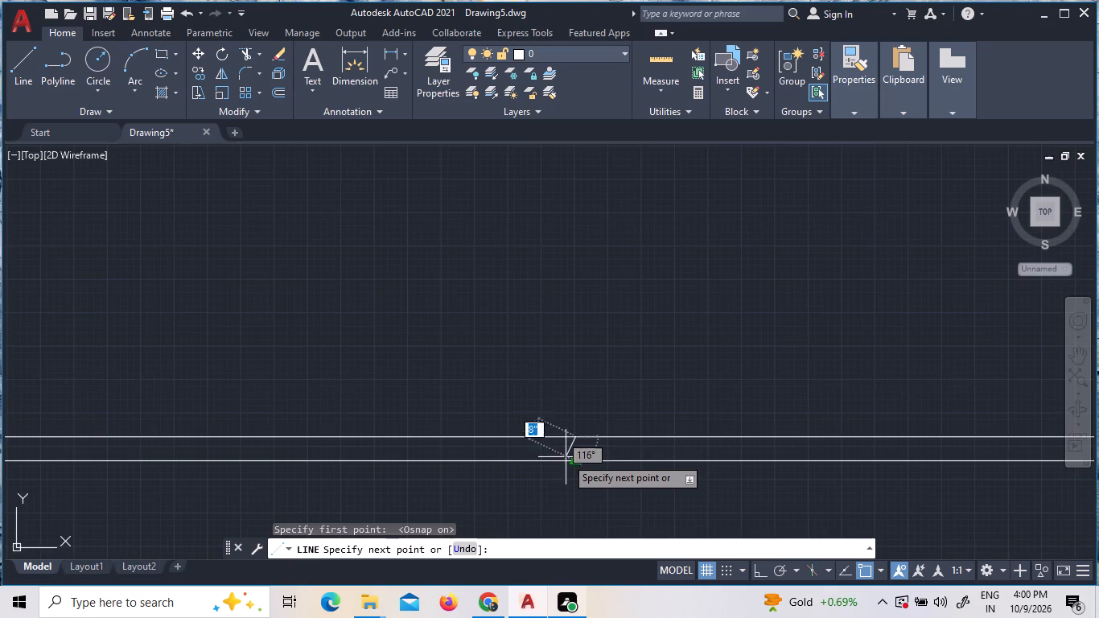
{"action": "scroll", "coordinate": [573, 465], "scroll_direction": "up", "scroll_amount": 6}
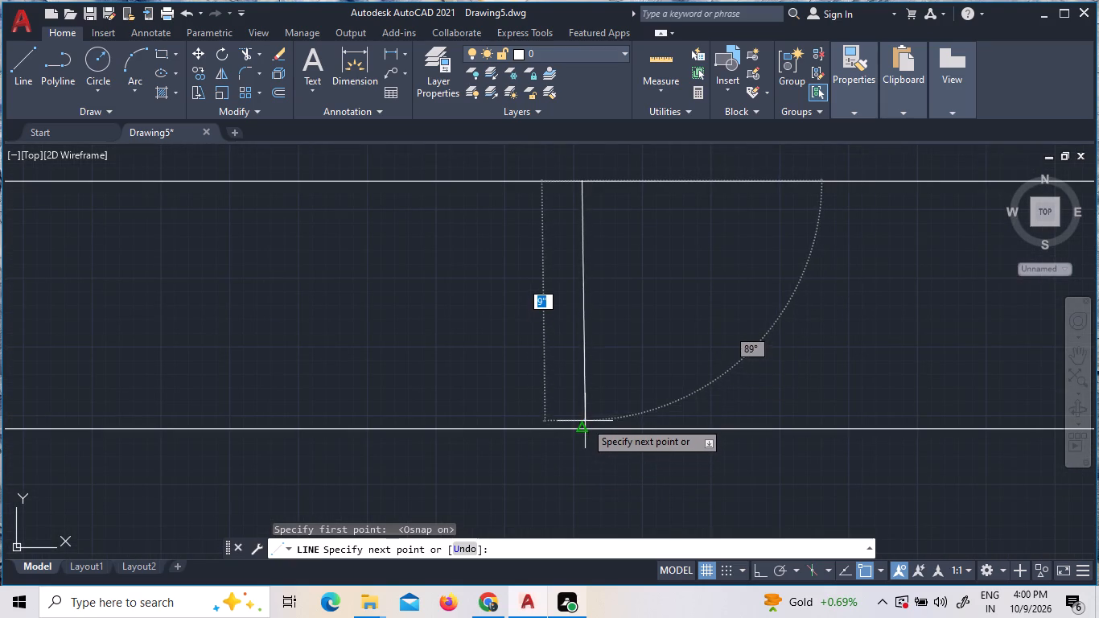
{"action": "left_click", "coordinate": [581, 430]}
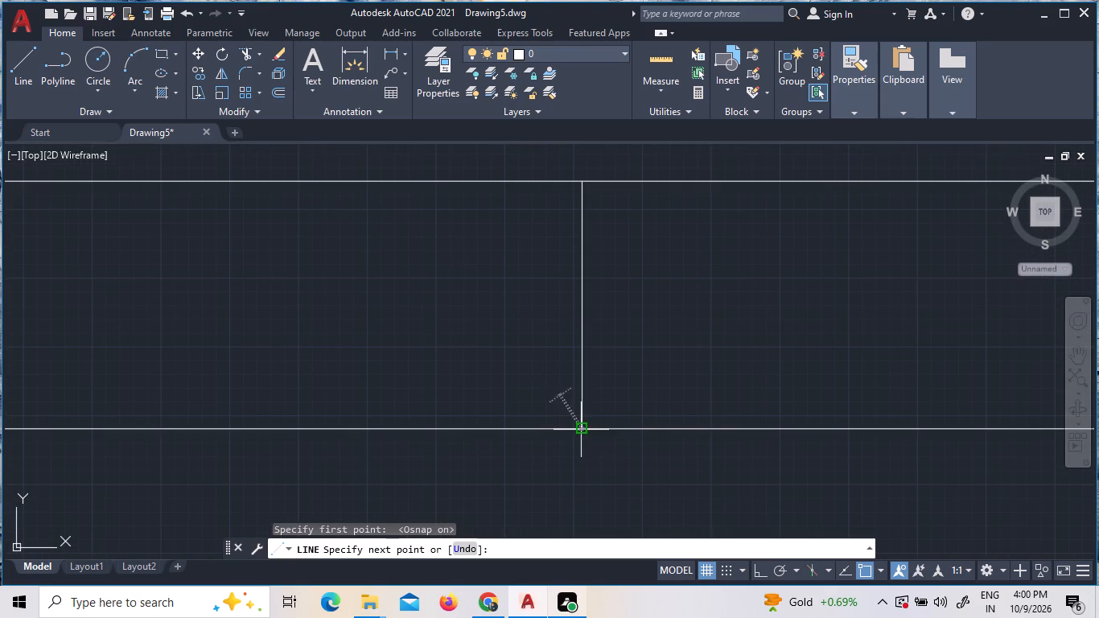
{"action": "key", "text": "Escape"}
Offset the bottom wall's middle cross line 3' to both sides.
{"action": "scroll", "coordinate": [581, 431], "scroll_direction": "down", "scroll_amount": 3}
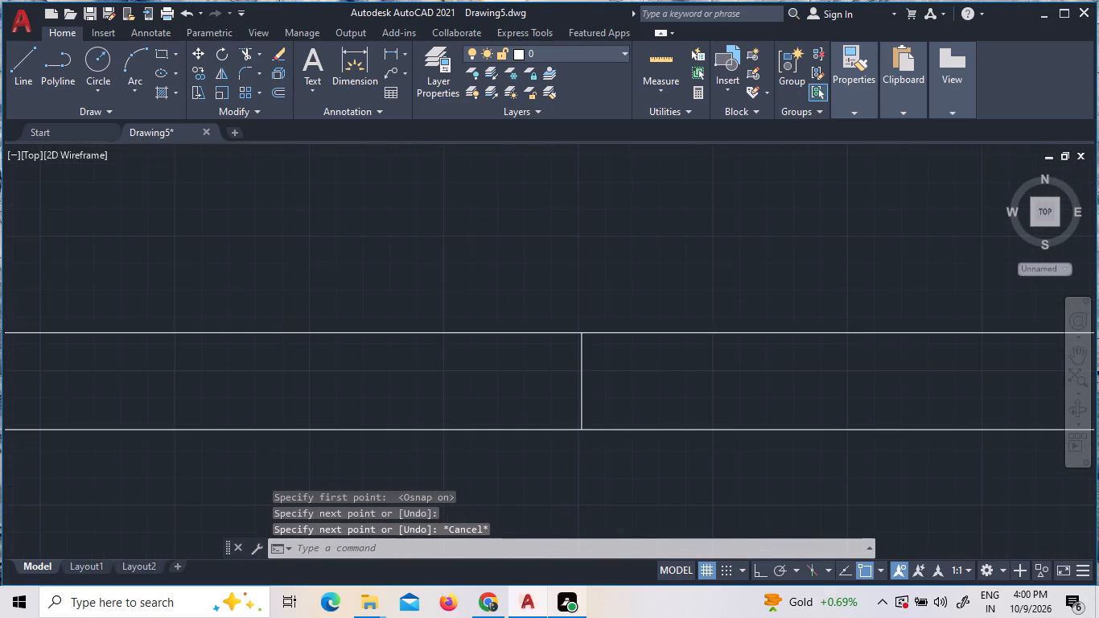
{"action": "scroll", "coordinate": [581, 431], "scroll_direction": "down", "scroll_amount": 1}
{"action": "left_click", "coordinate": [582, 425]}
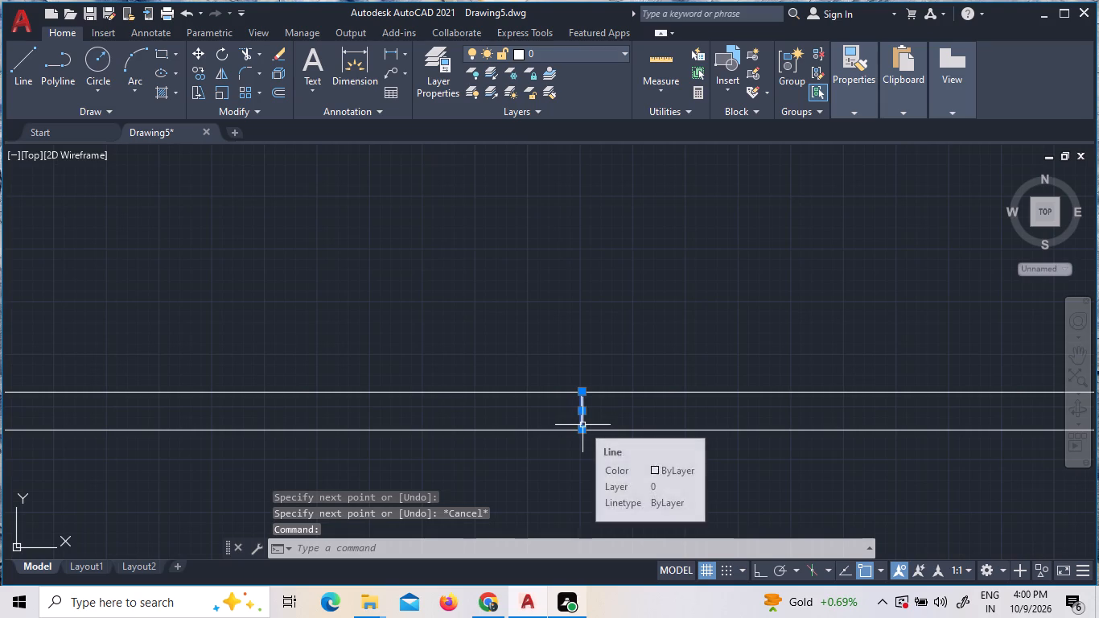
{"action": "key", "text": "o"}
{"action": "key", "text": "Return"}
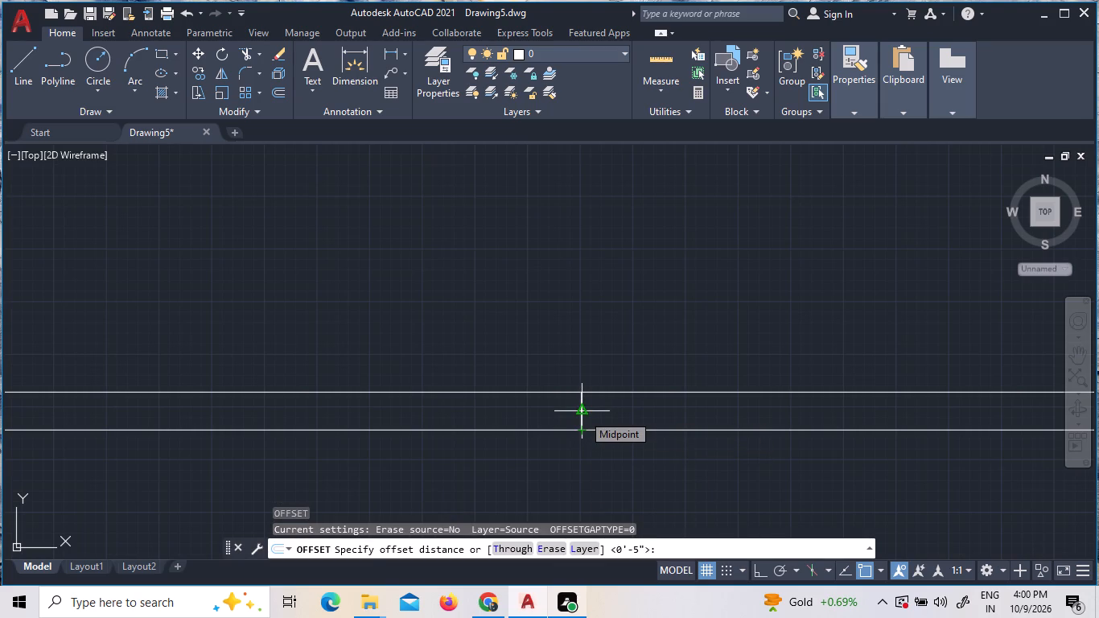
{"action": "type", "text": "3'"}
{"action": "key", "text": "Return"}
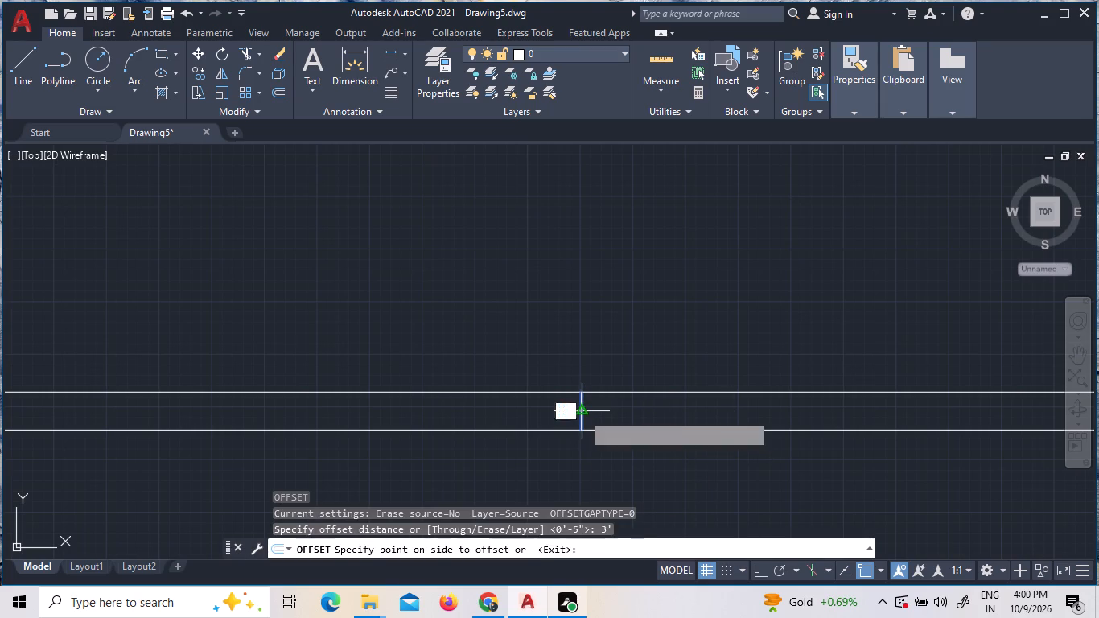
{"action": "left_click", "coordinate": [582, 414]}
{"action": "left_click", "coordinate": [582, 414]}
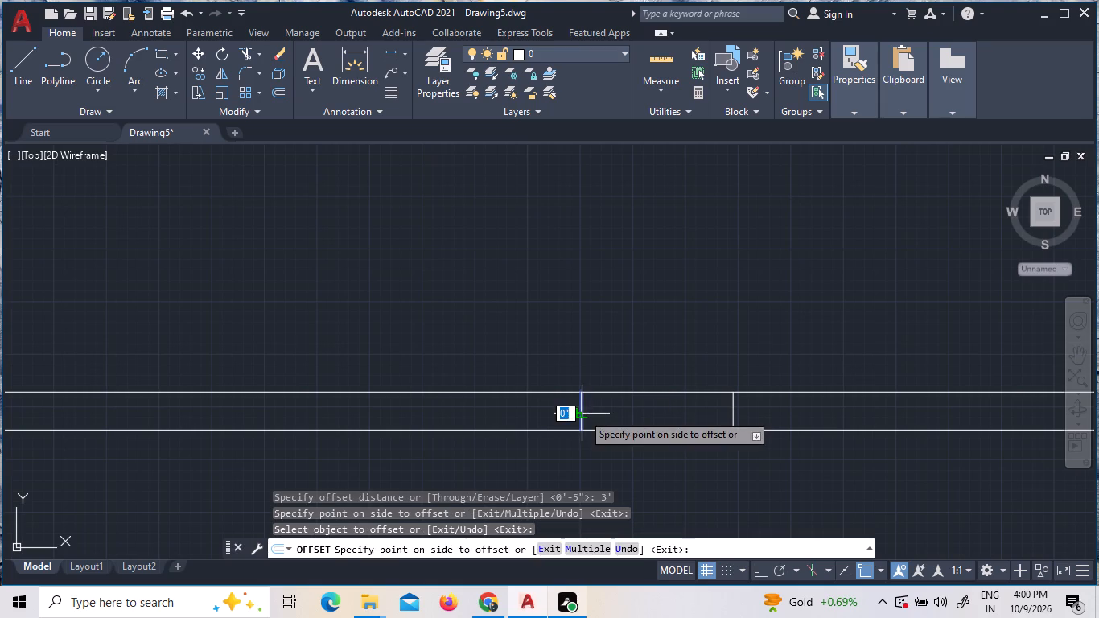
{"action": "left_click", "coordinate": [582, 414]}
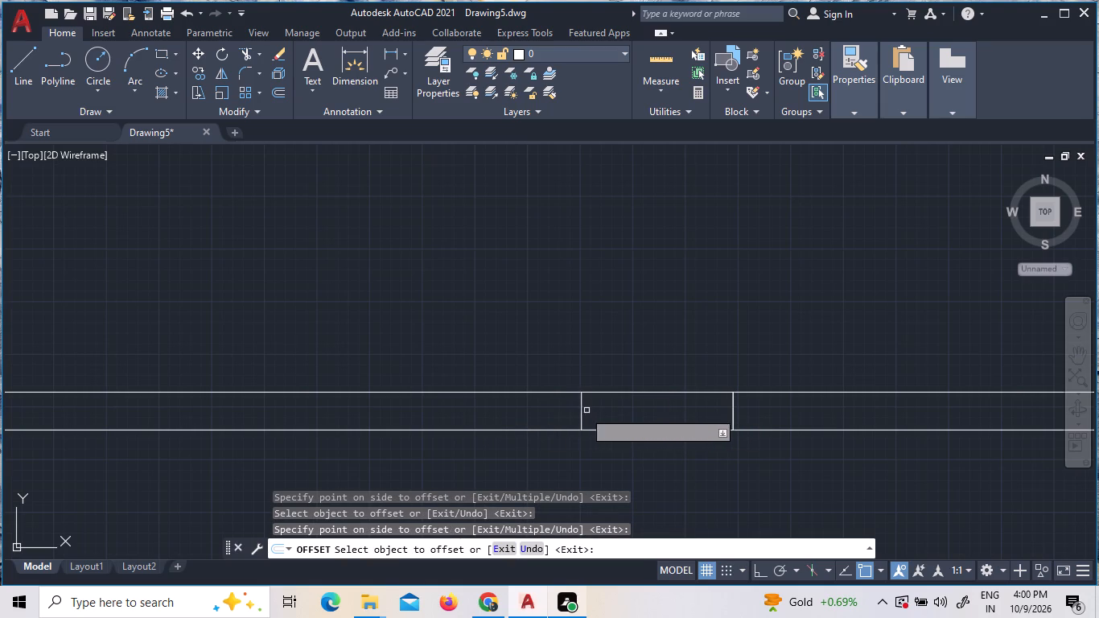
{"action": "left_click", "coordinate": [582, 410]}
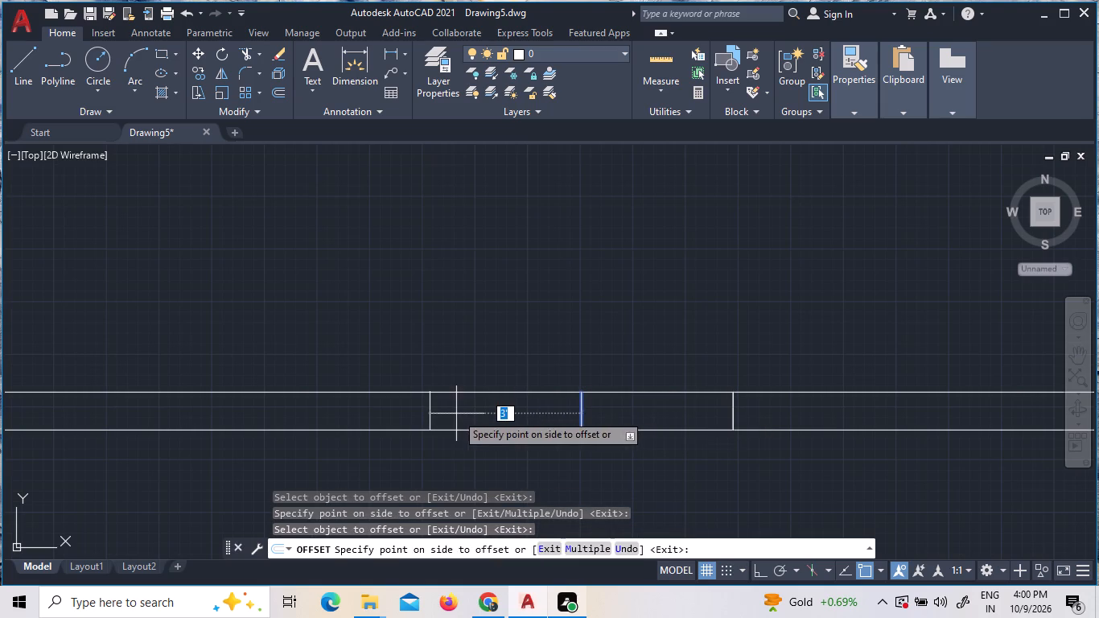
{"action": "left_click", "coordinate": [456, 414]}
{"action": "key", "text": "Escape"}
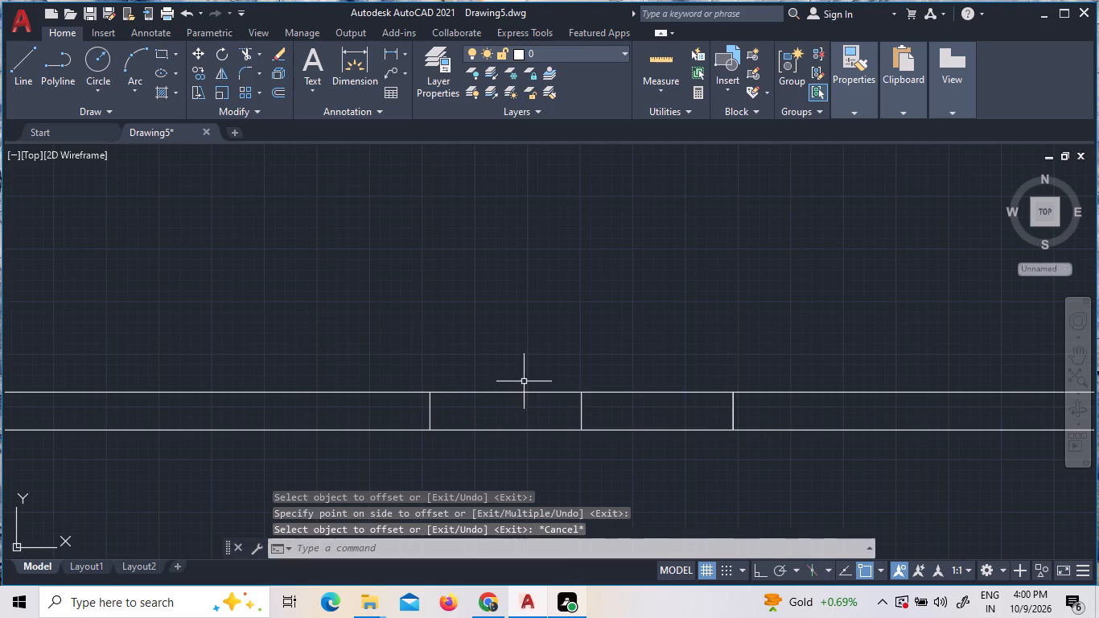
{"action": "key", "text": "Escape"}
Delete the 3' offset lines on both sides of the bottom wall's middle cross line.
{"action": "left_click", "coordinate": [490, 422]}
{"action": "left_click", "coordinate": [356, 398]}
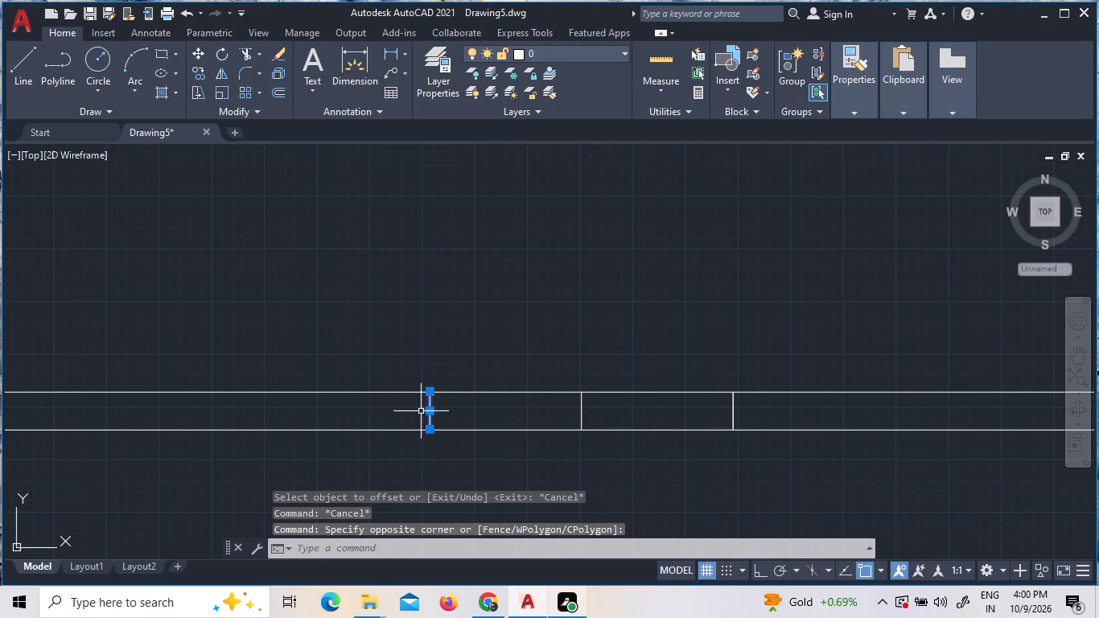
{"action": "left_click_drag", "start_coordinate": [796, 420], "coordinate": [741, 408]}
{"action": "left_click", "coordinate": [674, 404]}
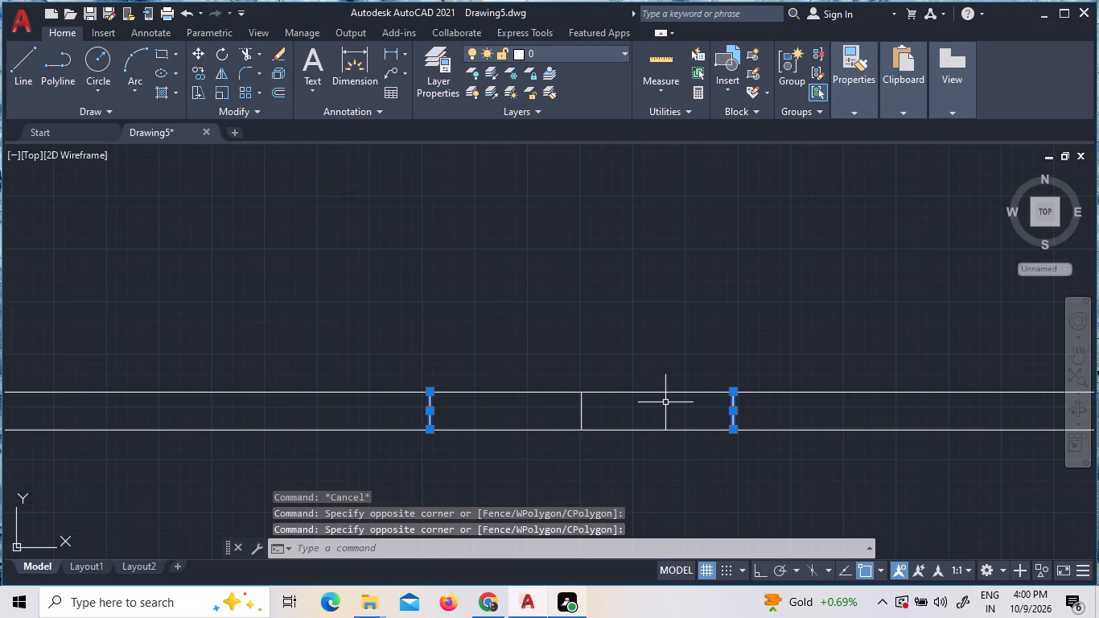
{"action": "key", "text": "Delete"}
Offset the bottom wall's middle cross line 5' to both sides.
{"action": "type", "text": "OO"}
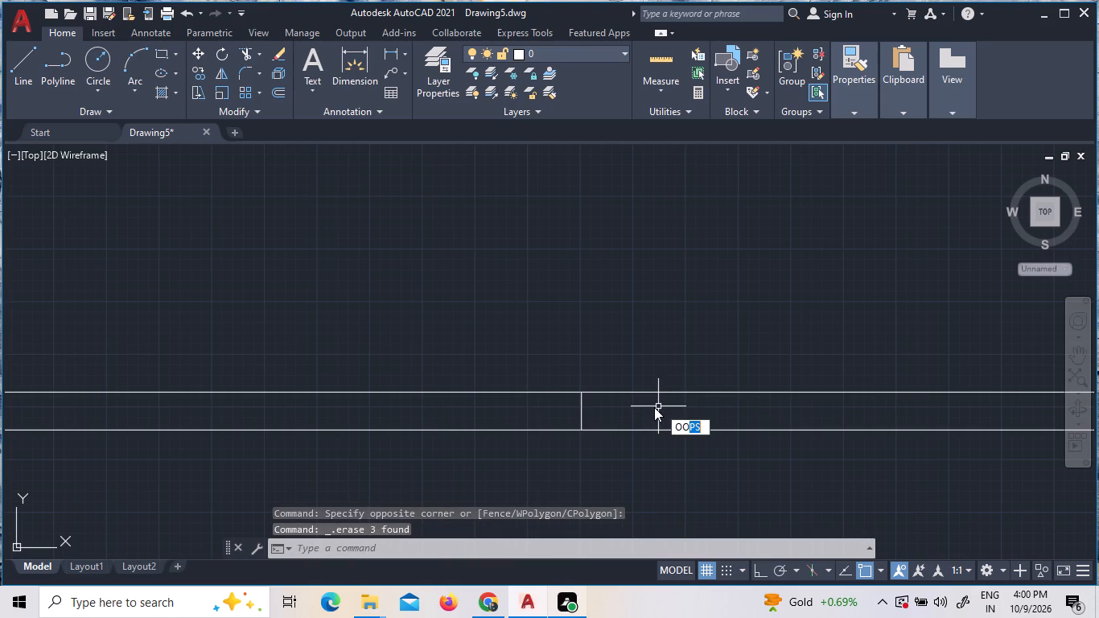
{"action": "key", "text": "BackSpace"}
{"action": "key", "text": "BackSpace"}
{"action": "key", "text": "Return"}
{"action": "key", "text": "5"}
{"action": "key", "text": "apostrophe"}
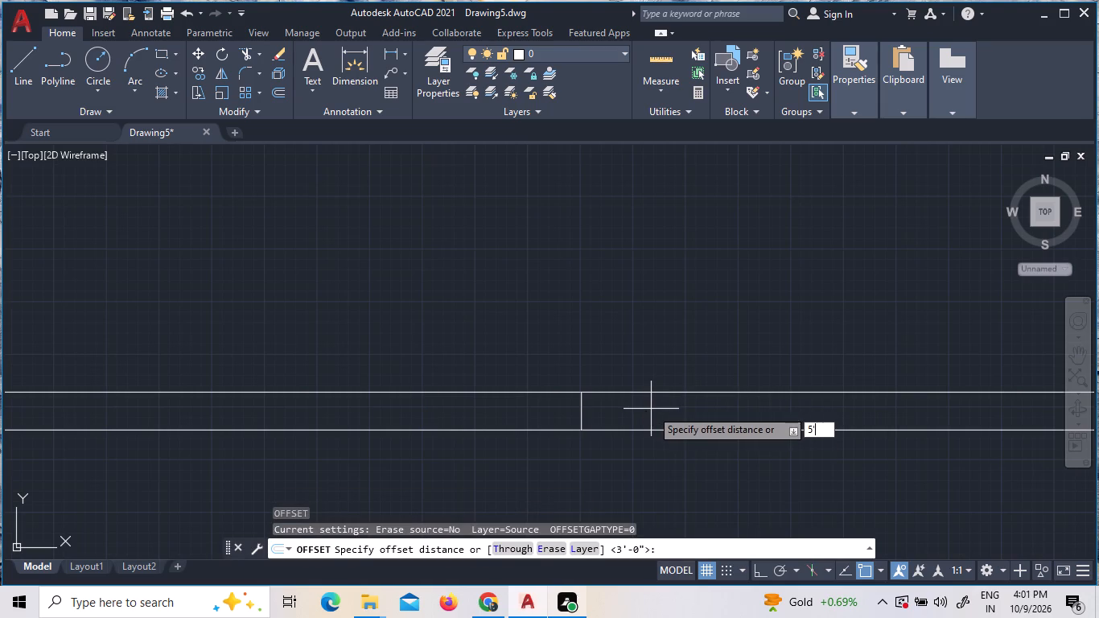
{"action": "key", "text": "Return"}
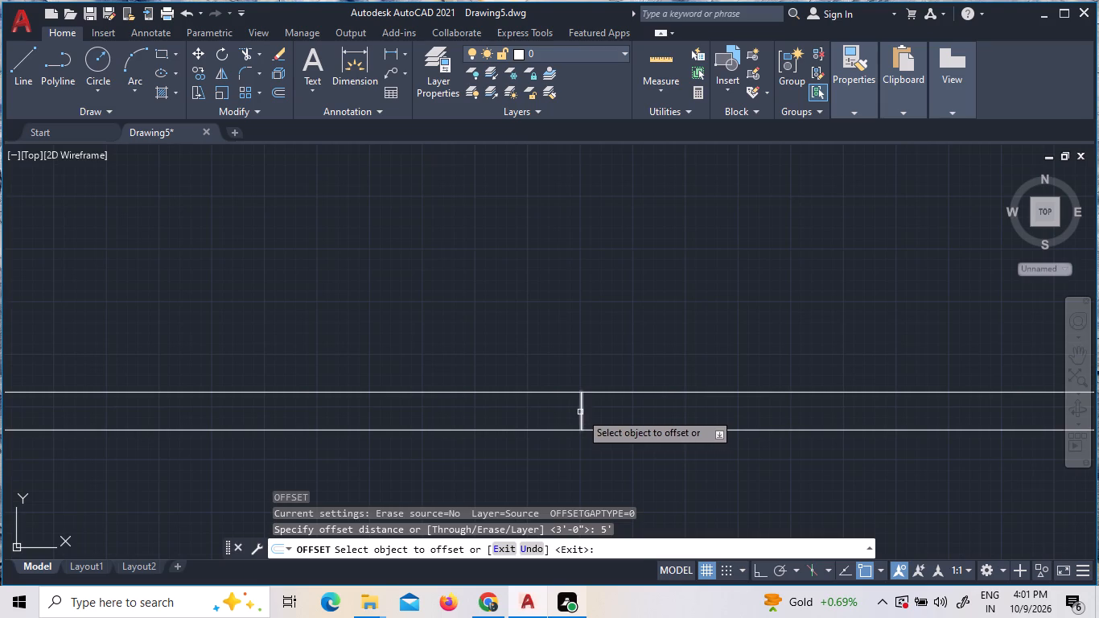
{"action": "left_click", "coordinate": [580, 412]}
{"action": "left_click", "coordinate": [520, 406]}
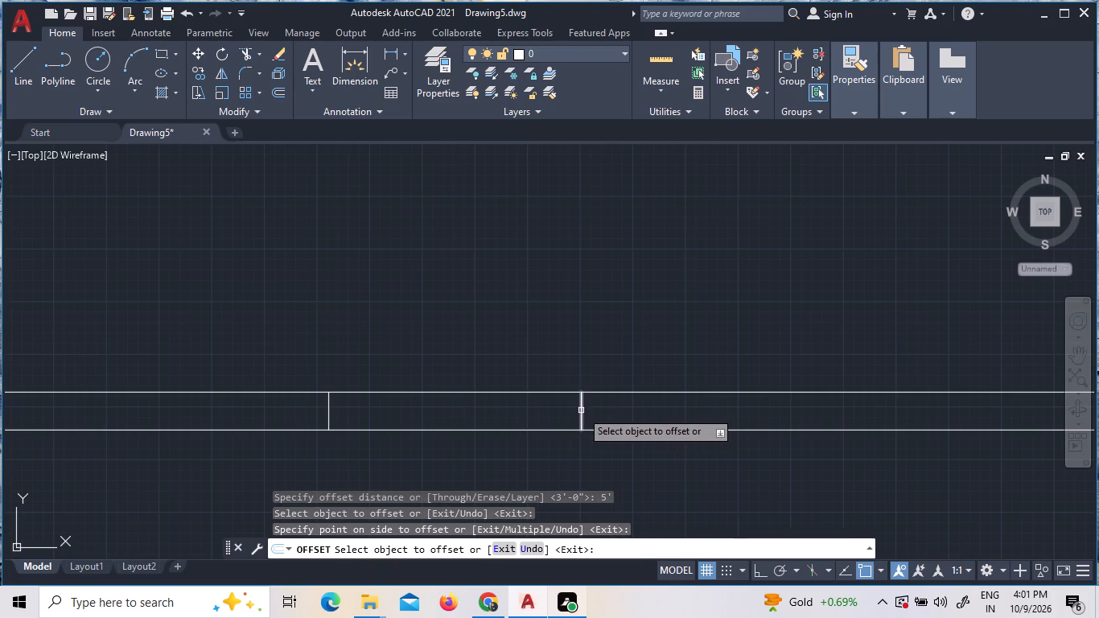
{"action": "left_click", "coordinate": [581, 410]}
{"action": "left_click", "coordinate": [716, 411]}
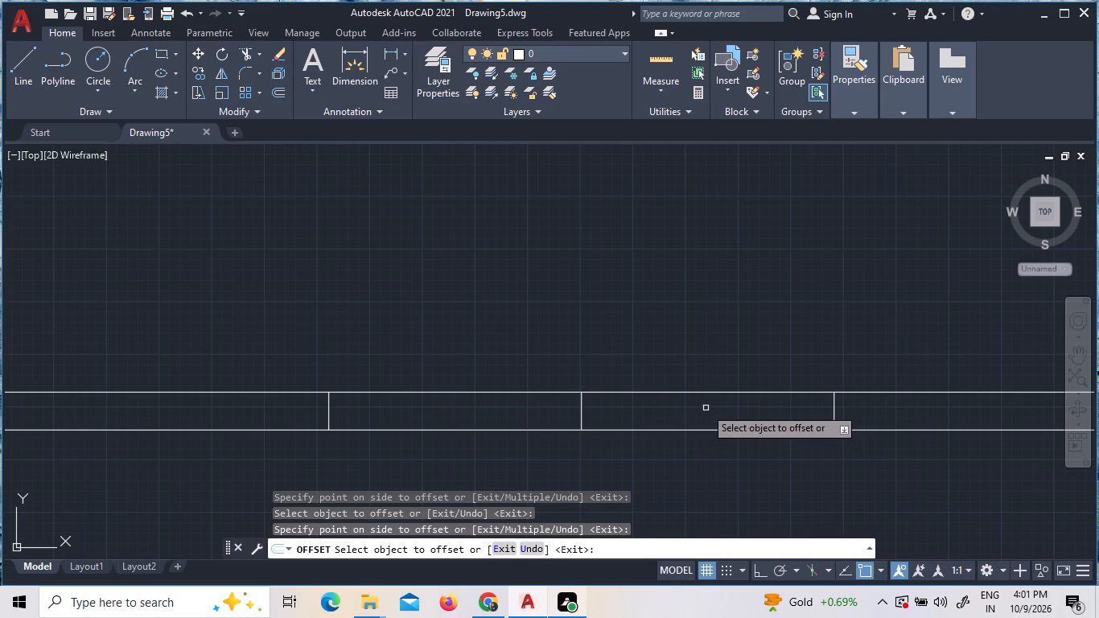
{"action": "key", "text": "Escape"}
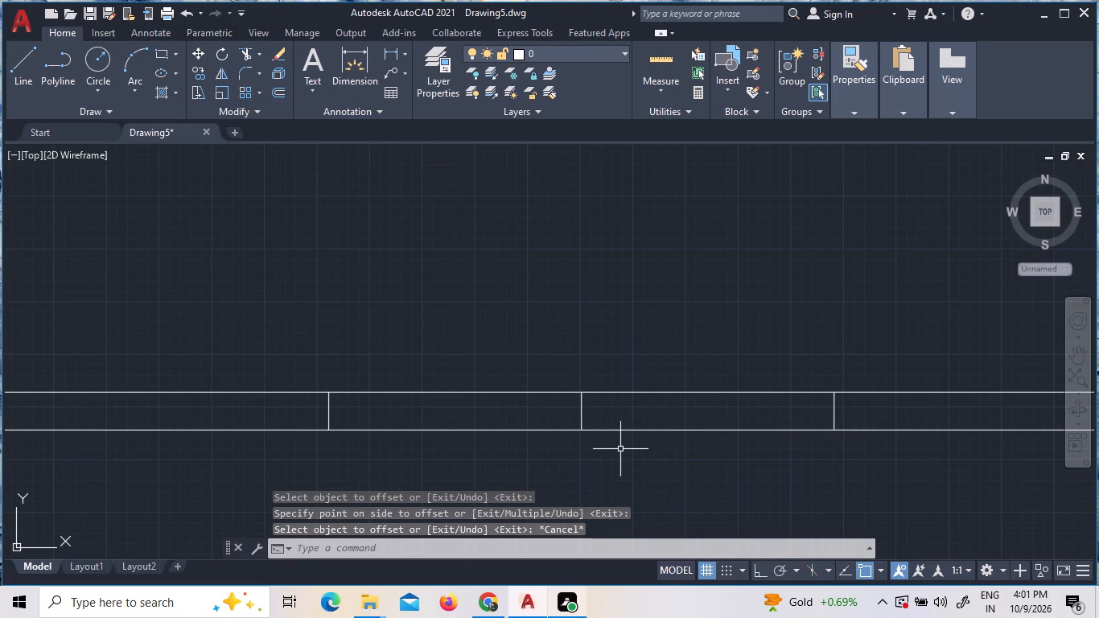
Trim the bottom wall's inner and outer lines between the two 5' offset lines, opening a gap on both sides of the middle line.
{"action": "left_click", "coordinate": [651, 450]}
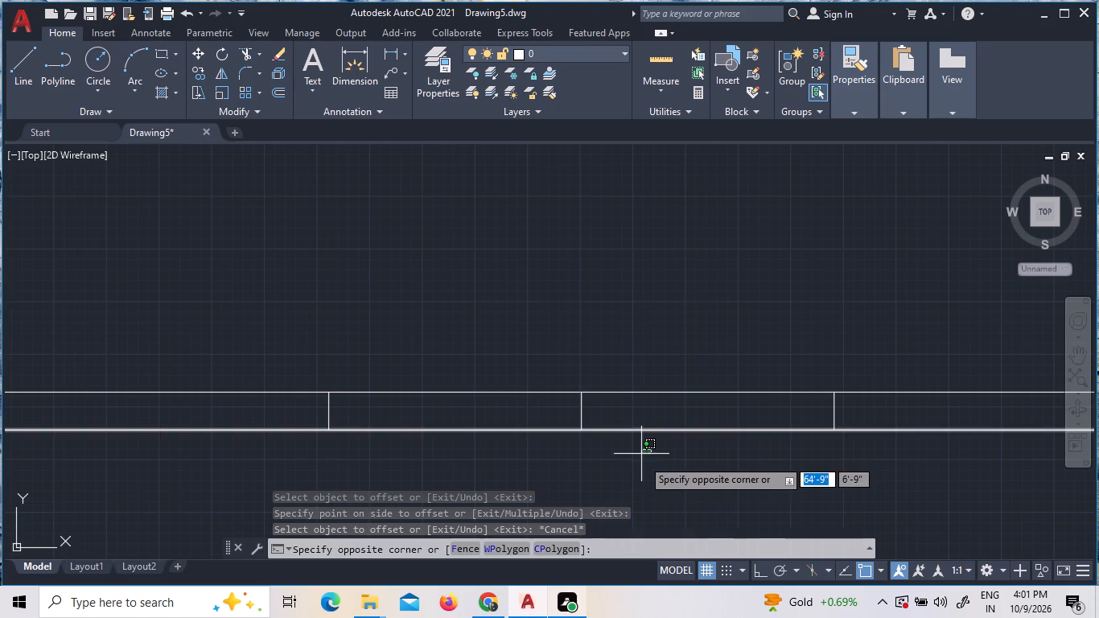
{"action": "left_click", "coordinate": [645, 475]}
{"action": "key", "text": "Escape"}
{"action": "key", "text": "t"}
{"action": "key", "text": "r"}
{"action": "key", "text": "space"}
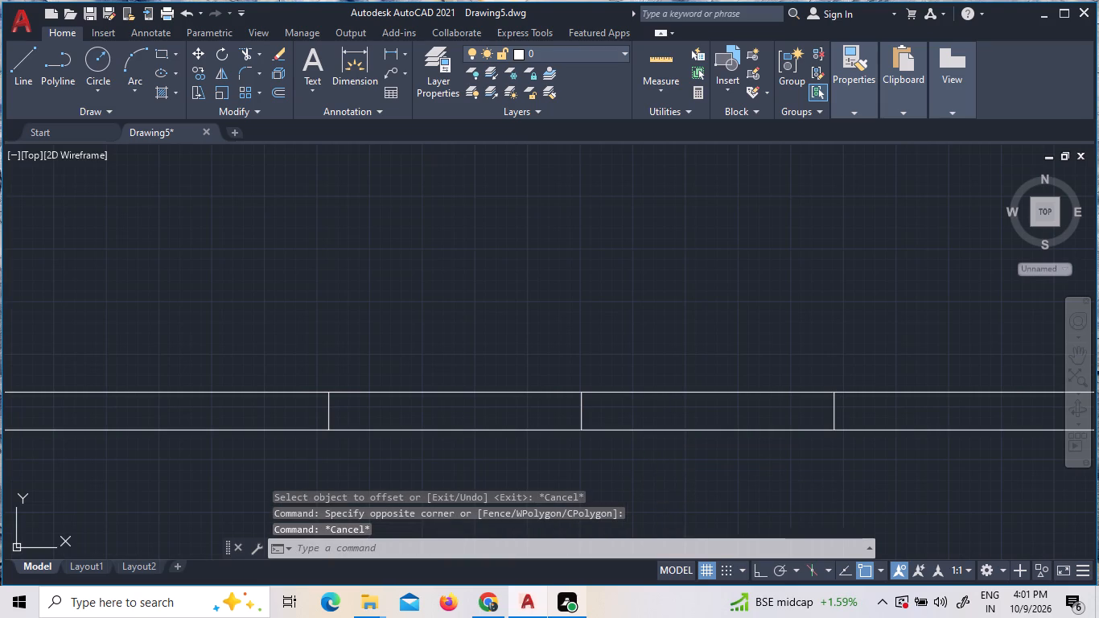
{"action": "key", "text": "space"}
{"action": "left_click_drag", "start_coordinate": [670, 457], "coordinate": [670, 446]}
{"action": "left_click", "coordinate": [666, 355]}
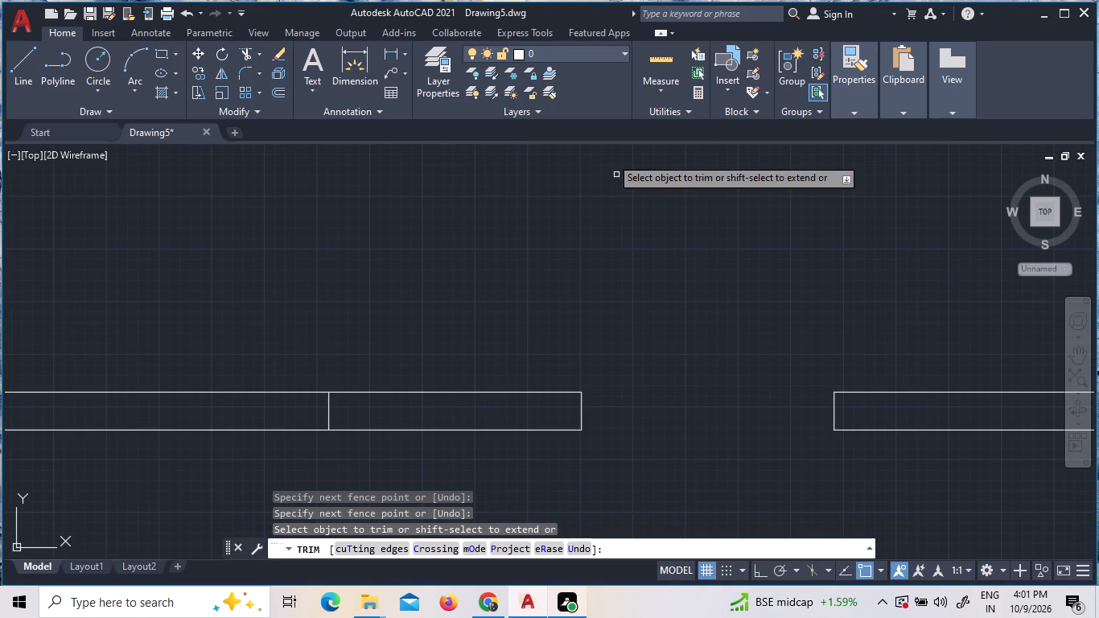
{"action": "left_click", "coordinate": [421, 358]}
{"action": "left_click", "coordinate": [427, 460]}
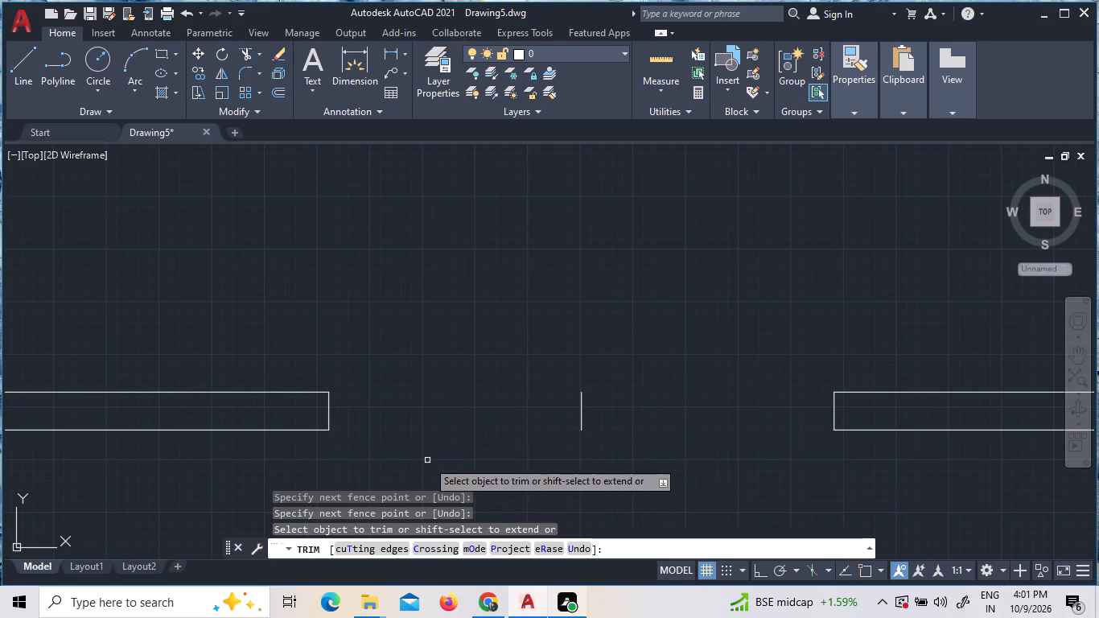
{"action": "scroll", "coordinate": [454, 419], "scroll_direction": "down", "scroll_amount": 2}
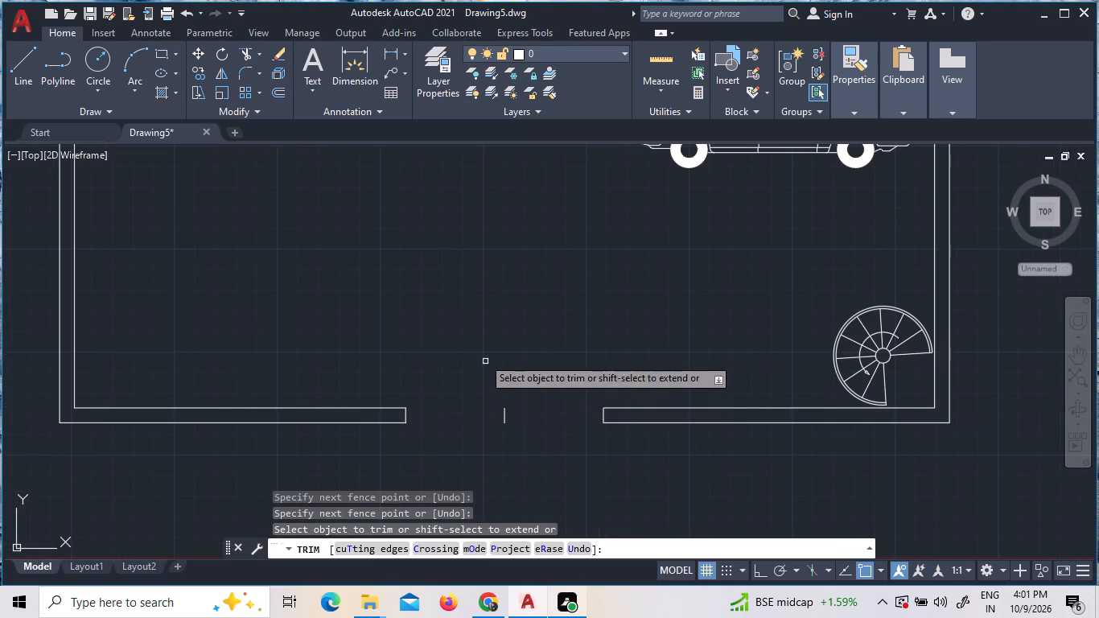
{"action": "key", "text": "Escape"}
Copy the left unit's entrance door block beside its open kitchen to the empty area outside the plan, left of the building.
{"action": "scroll", "coordinate": [537, 348], "scroll_direction": "down", "scroll_amount": 3}
{"action": "scroll", "coordinate": [486, 204], "scroll_direction": "up", "scroll_amount": 3}
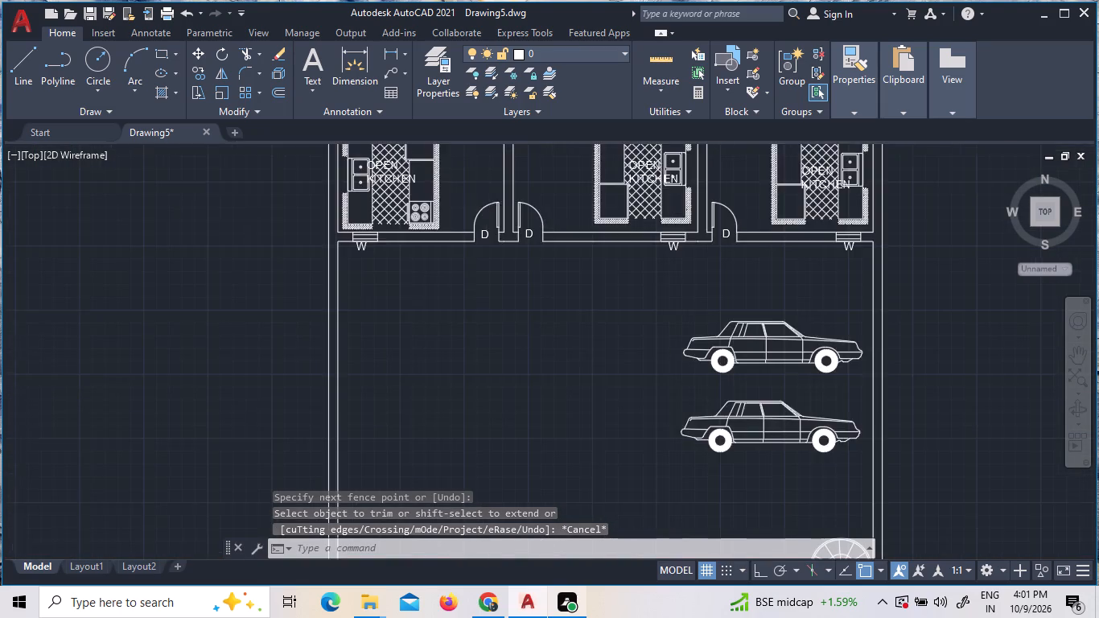
{"action": "scroll", "coordinate": [486, 204], "scroll_direction": "up", "scroll_amount": 1}
{"action": "left_click", "coordinate": [522, 238]}
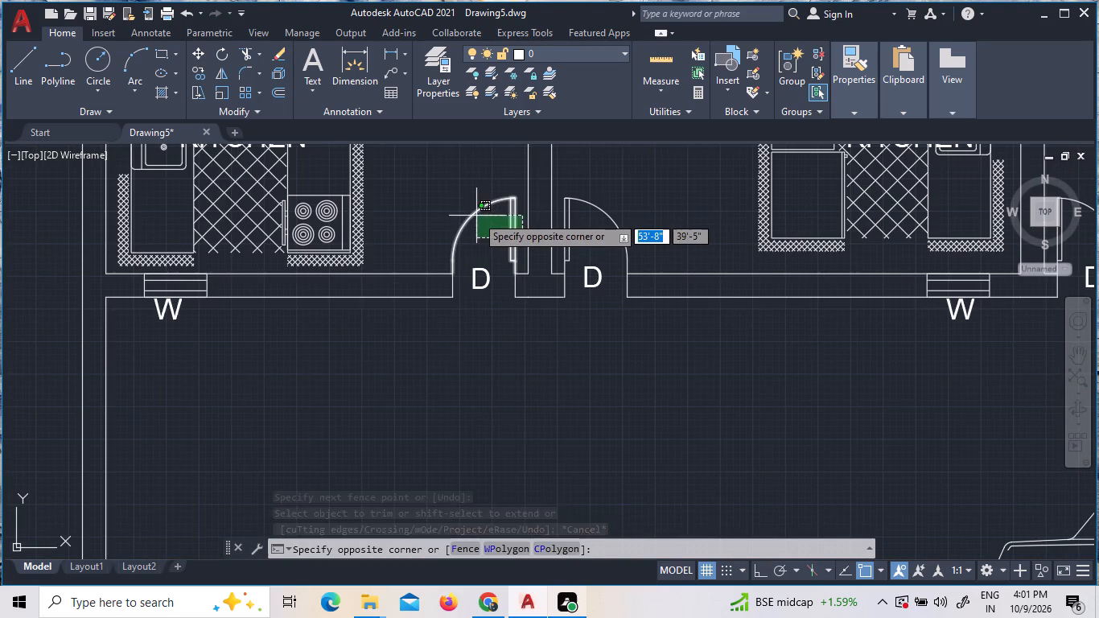
{"action": "left_click", "coordinate": [468, 203]}
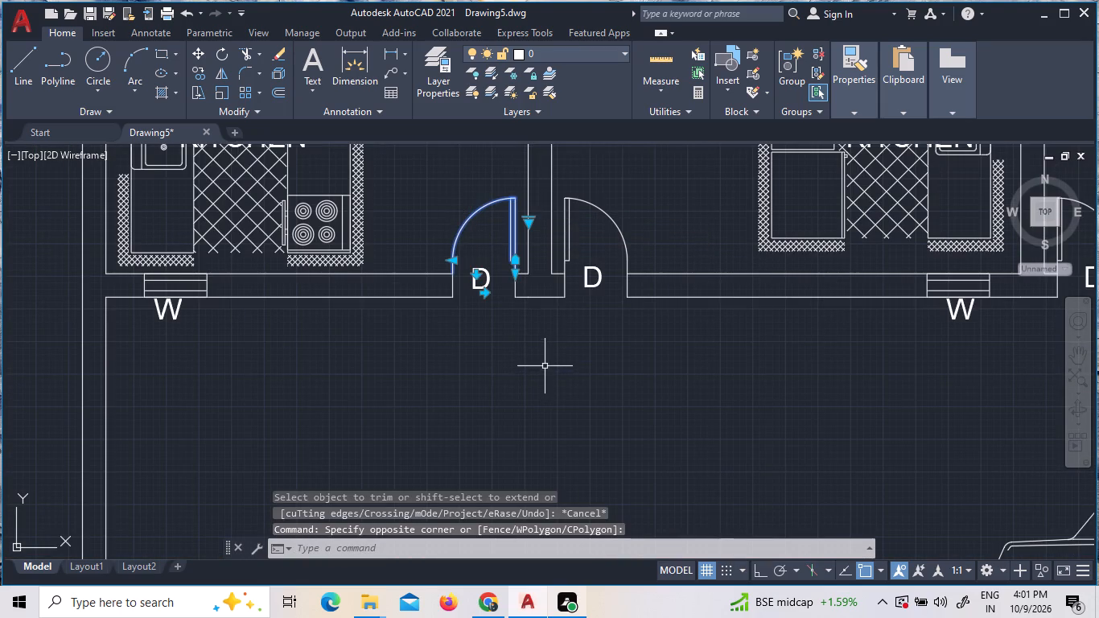
{"action": "scroll", "coordinate": [545, 366], "scroll_direction": "down", "scroll_amount": 3}
{"action": "right_click", "coordinate": [305, 346]}
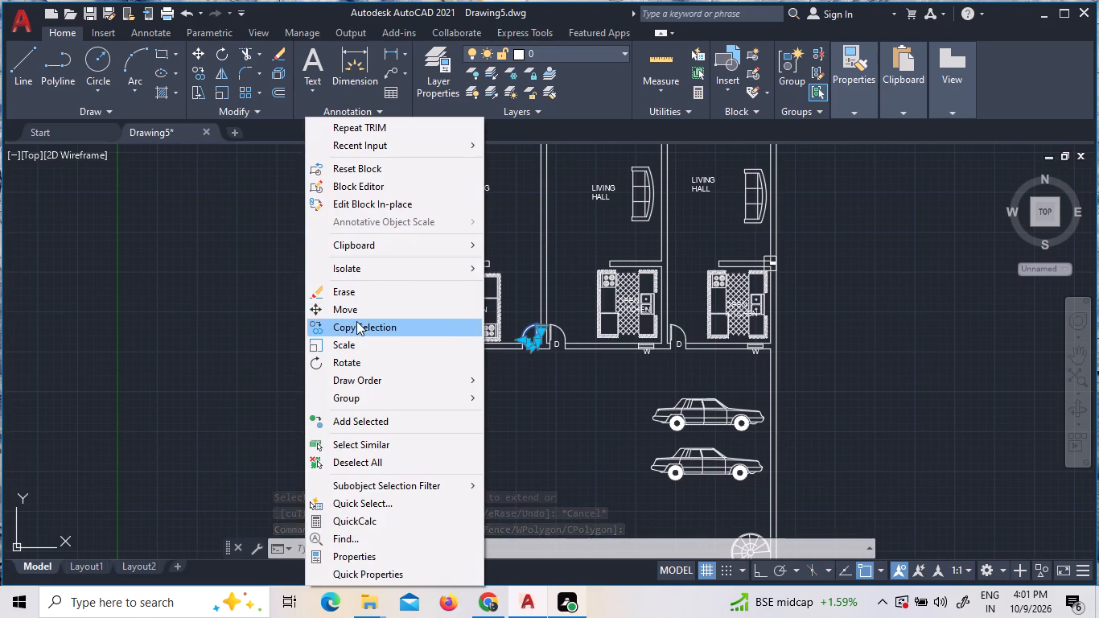
{"action": "double_click", "coordinate": [356, 321]}
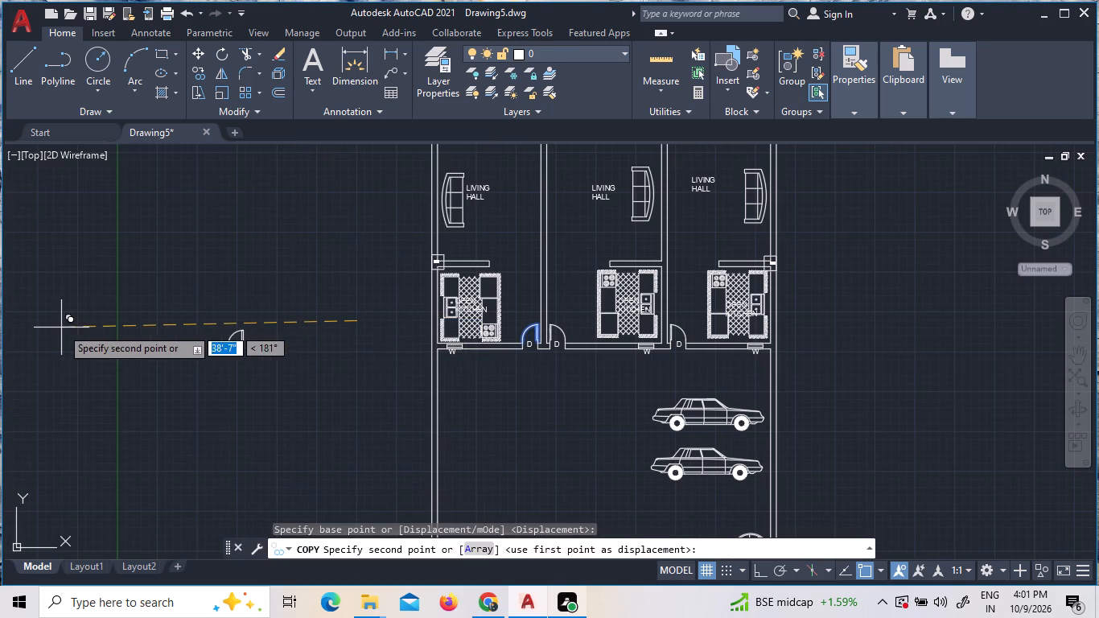
{"action": "left_click", "coordinate": [61, 328]}
{"action": "key", "text": "Escape"}
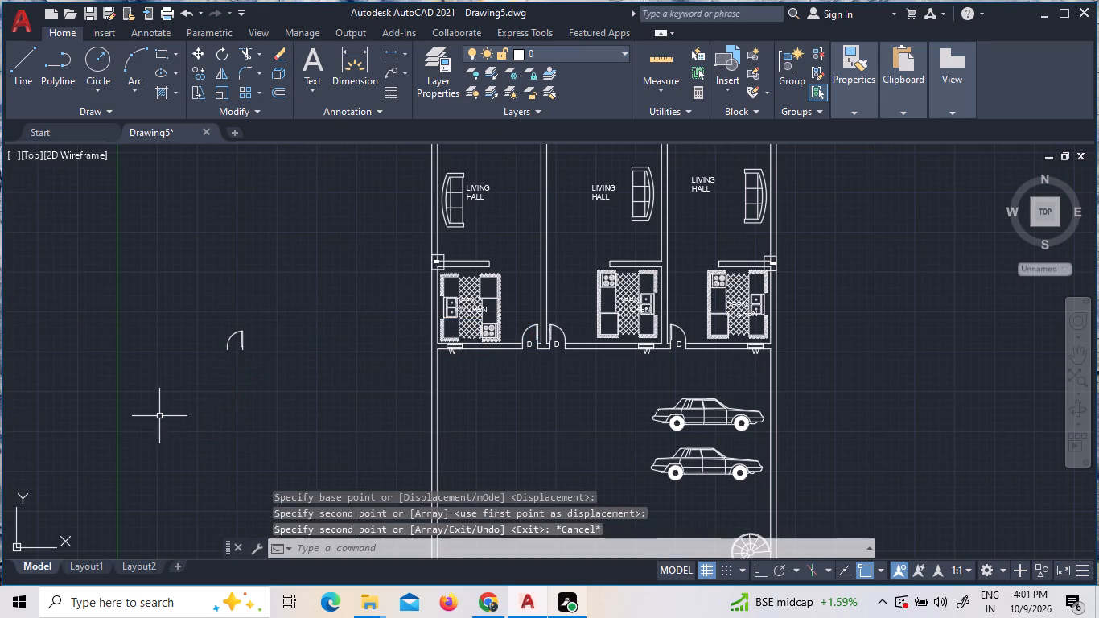
{"action": "scroll", "coordinate": [225, 323], "scroll_direction": "up", "scroll_amount": 4}
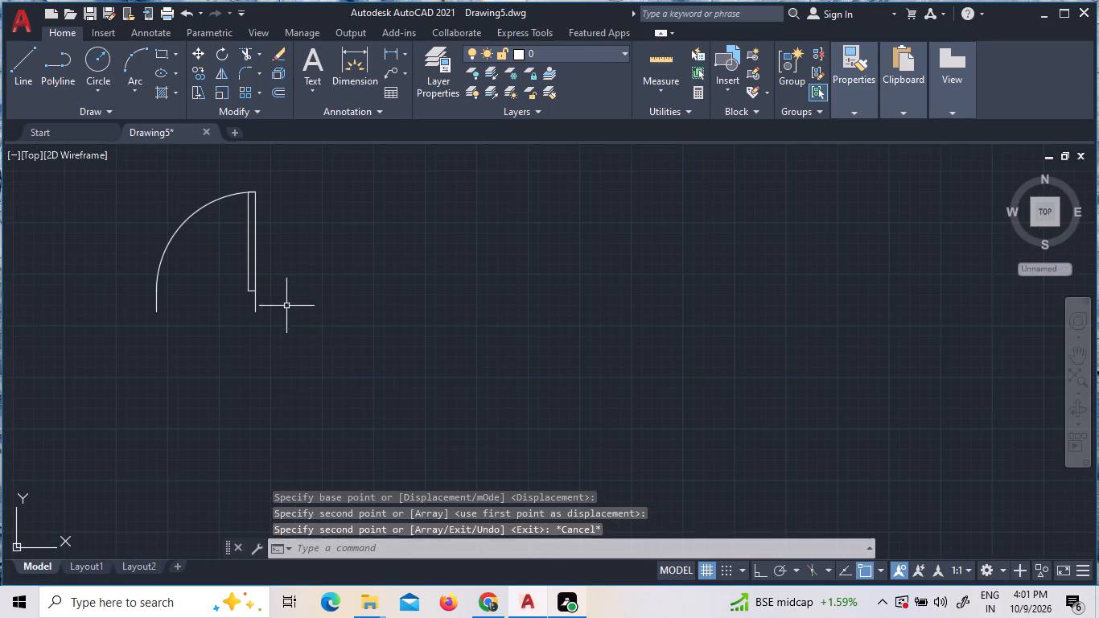
Set the copied door block outside the plan to its Closed opening state.
{"action": "left_click", "coordinate": [251, 285]}
{"action": "left_click", "coordinate": [213, 275]}
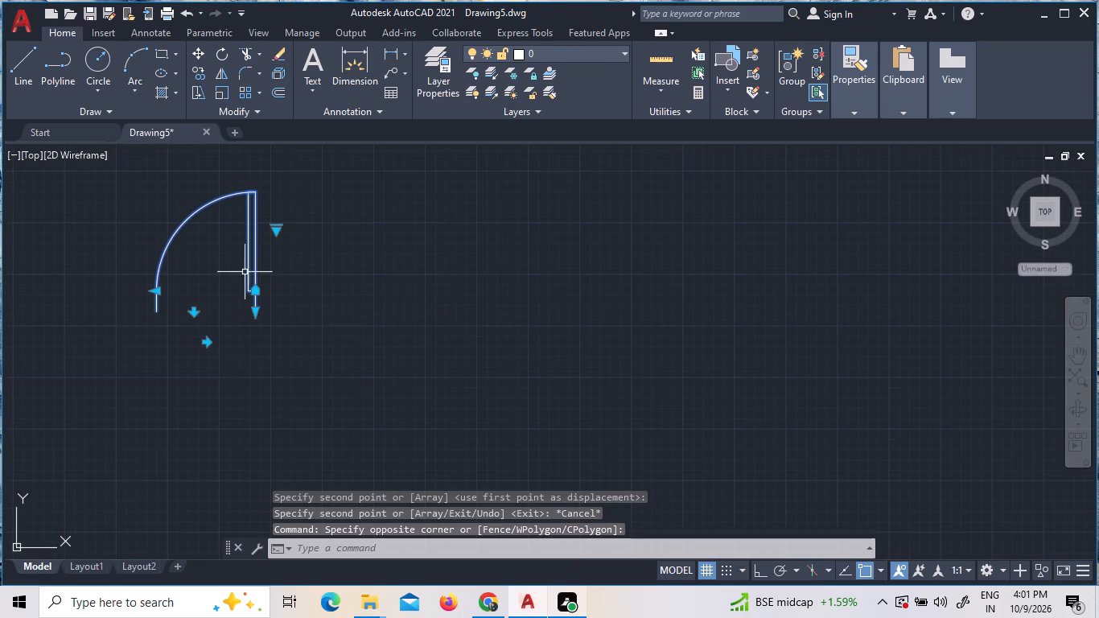
{"action": "left_click", "coordinate": [278, 230]}
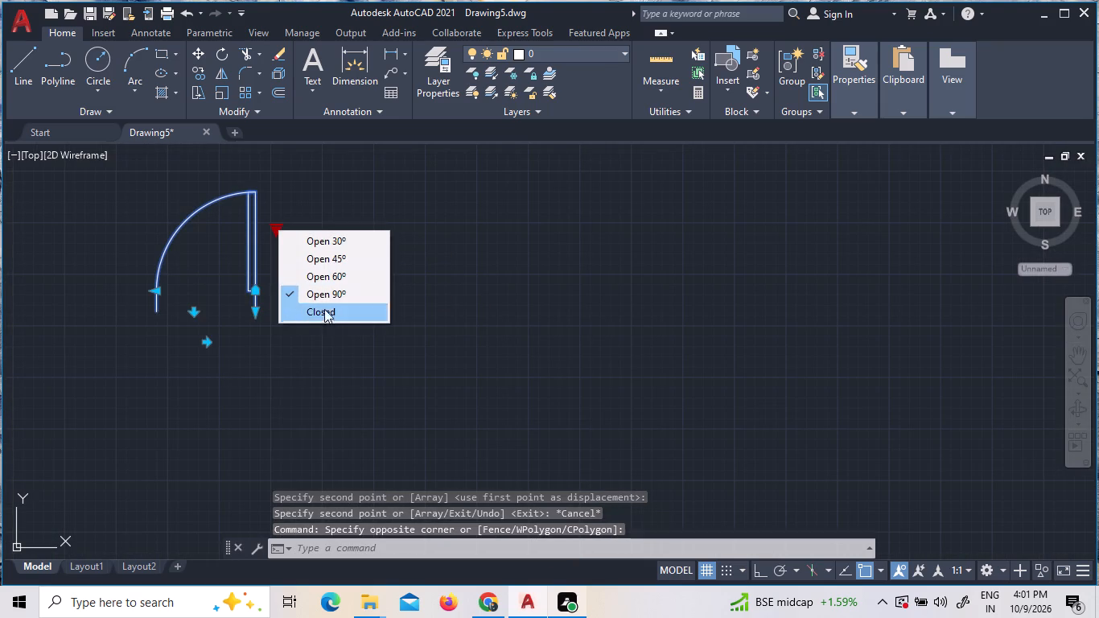
{"action": "left_click", "coordinate": [327, 306]}
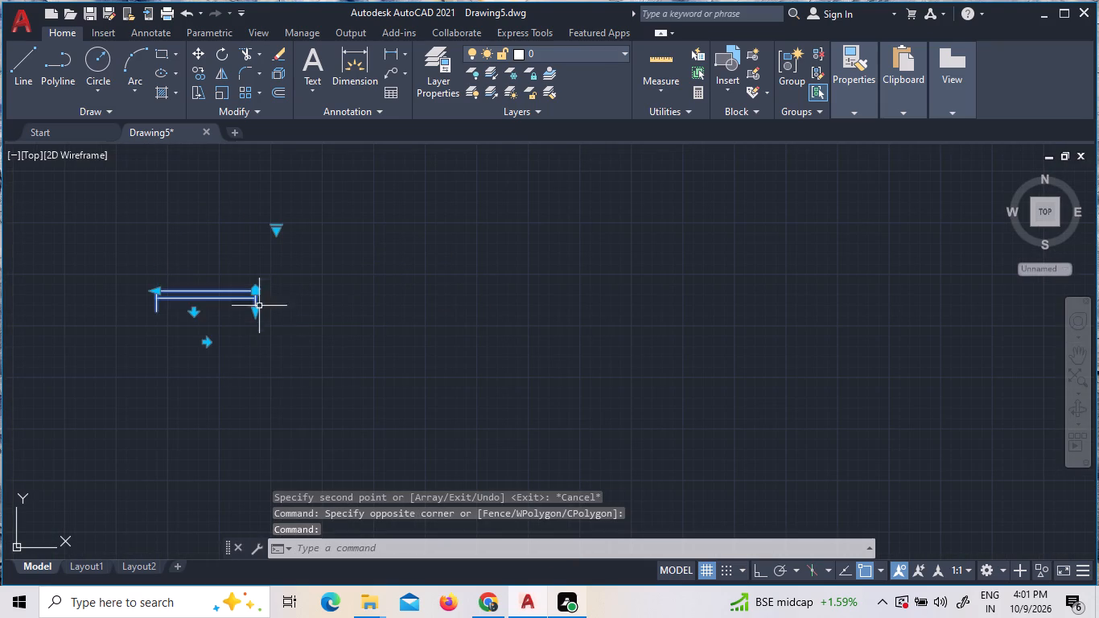
Stretch the closed door block to a width of 3'-4" and set its wall thickness to 6".
{"action": "left_click", "coordinate": [155, 290]}
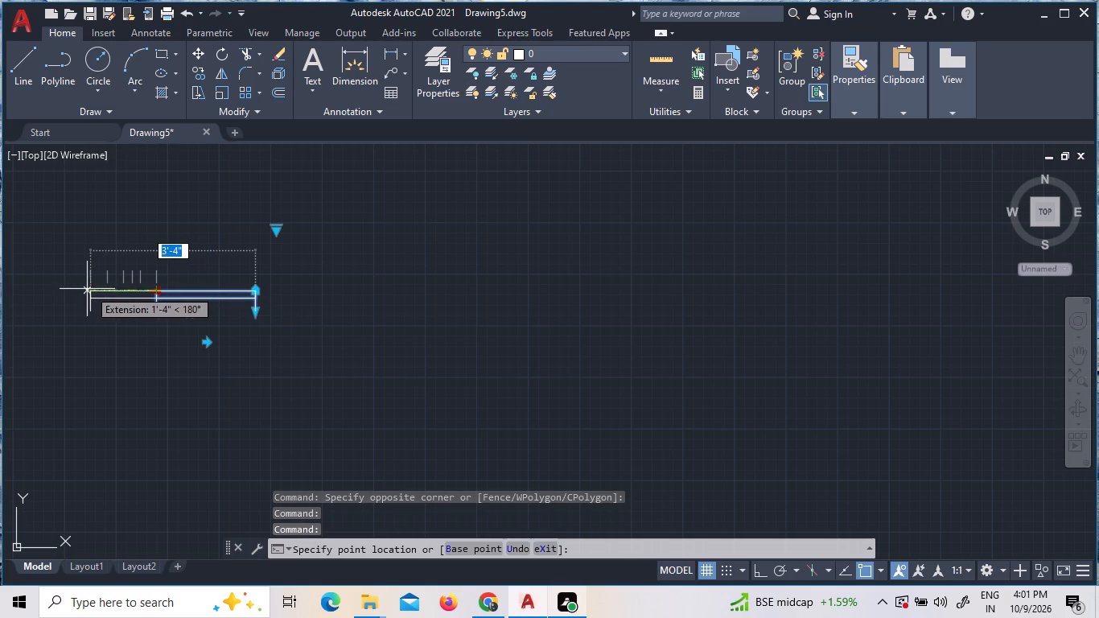
{"action": "scroll", "coordinate": [81, 290], "scroll_direction": "up", "scroll_amount": 2}
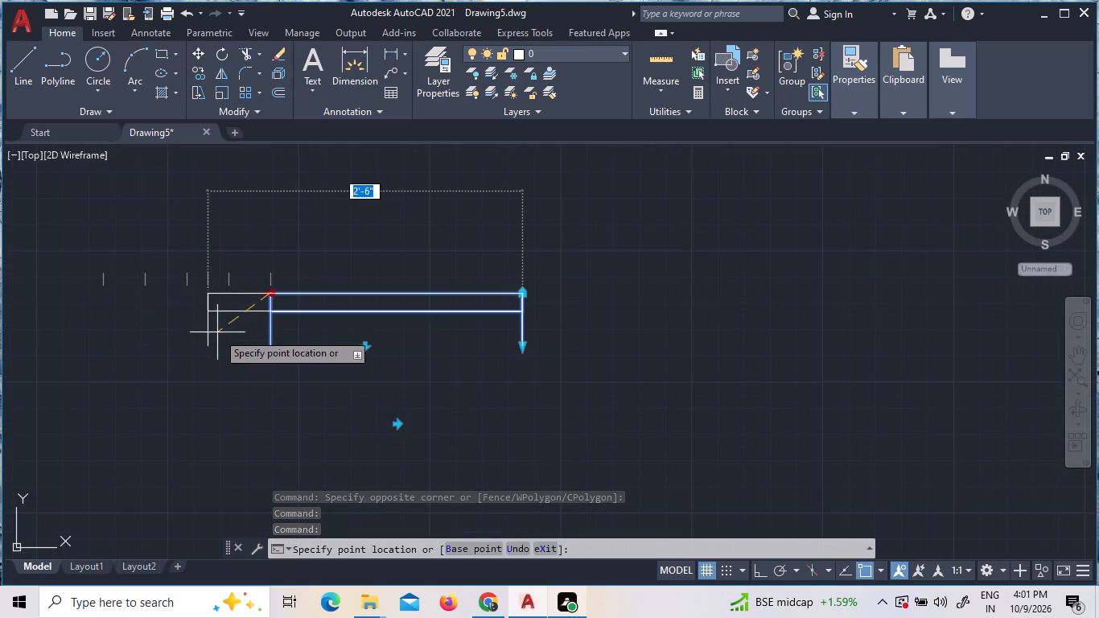
{"action": "left_click", "coordinate": [103, 286]}
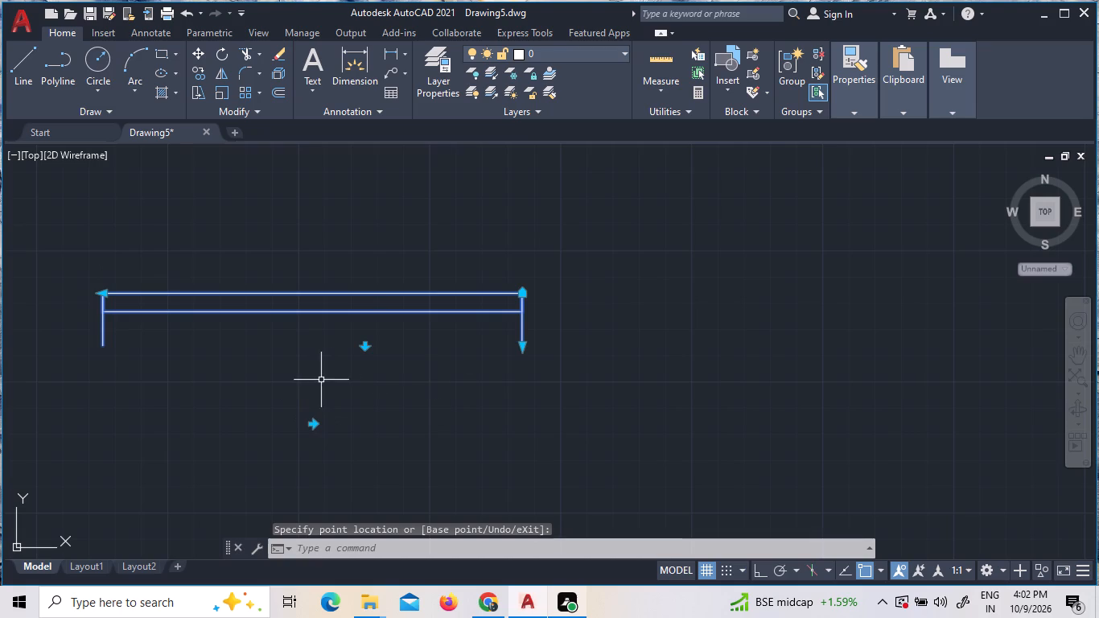
{"action": "left_click", "coordinate": [525, 344]}
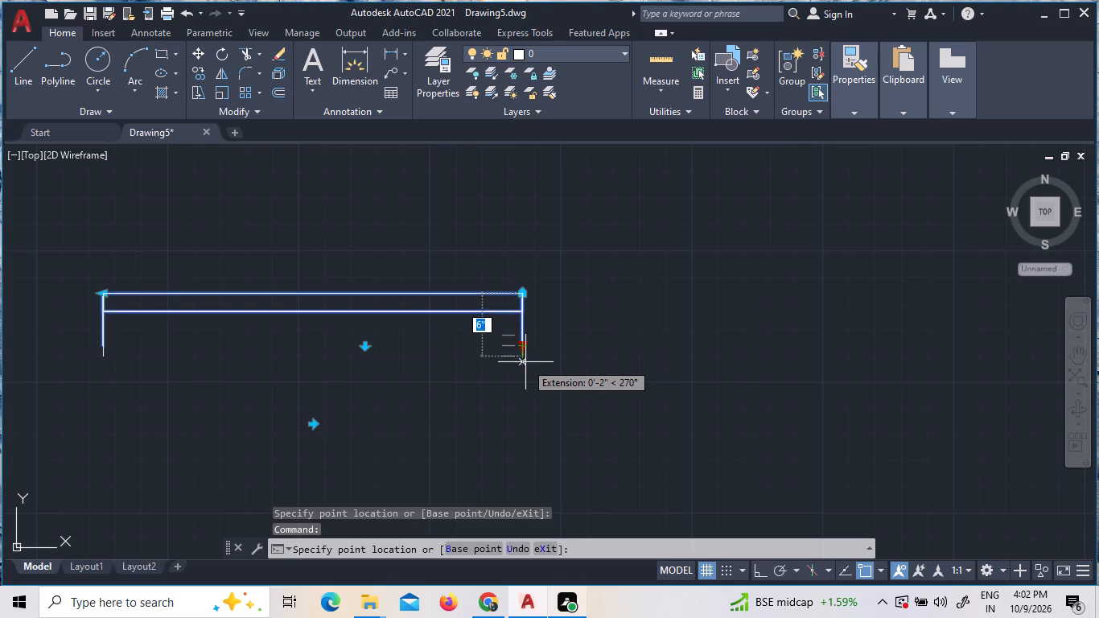
{"action": "left_click", "coordinate": [527, 367]}
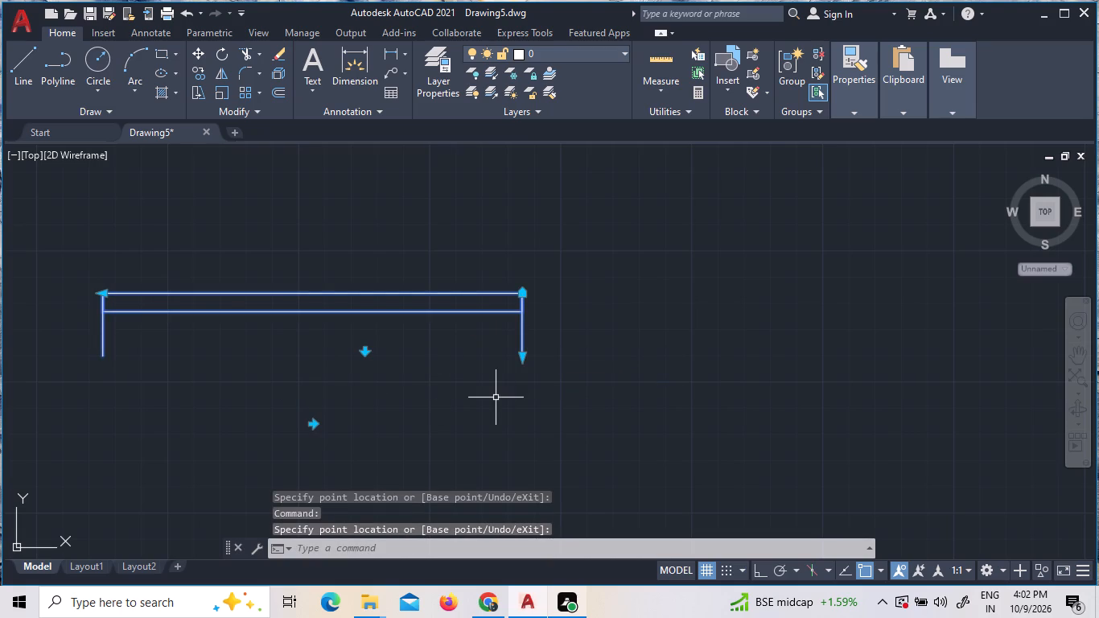
Scale the closed door block by reference from its lower right wall end, enlarging it to about 17'-1" wide.
{"action": "type", "text": "SC"}
{"action": "key", "text": "space"}
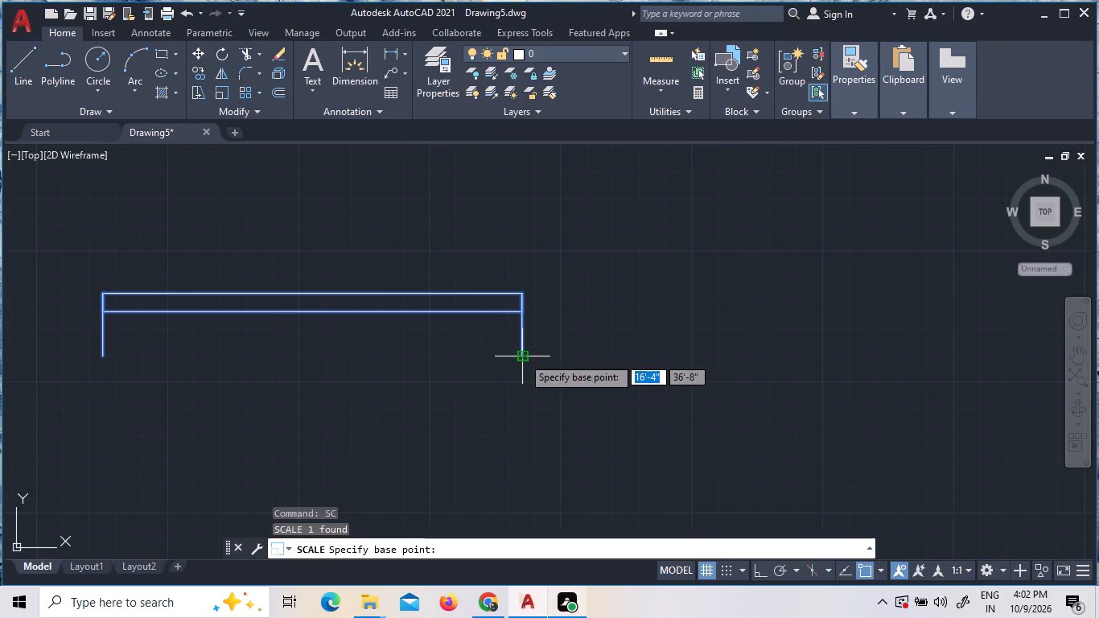
{"action": "left_click", "coordinate": [522, 356]}
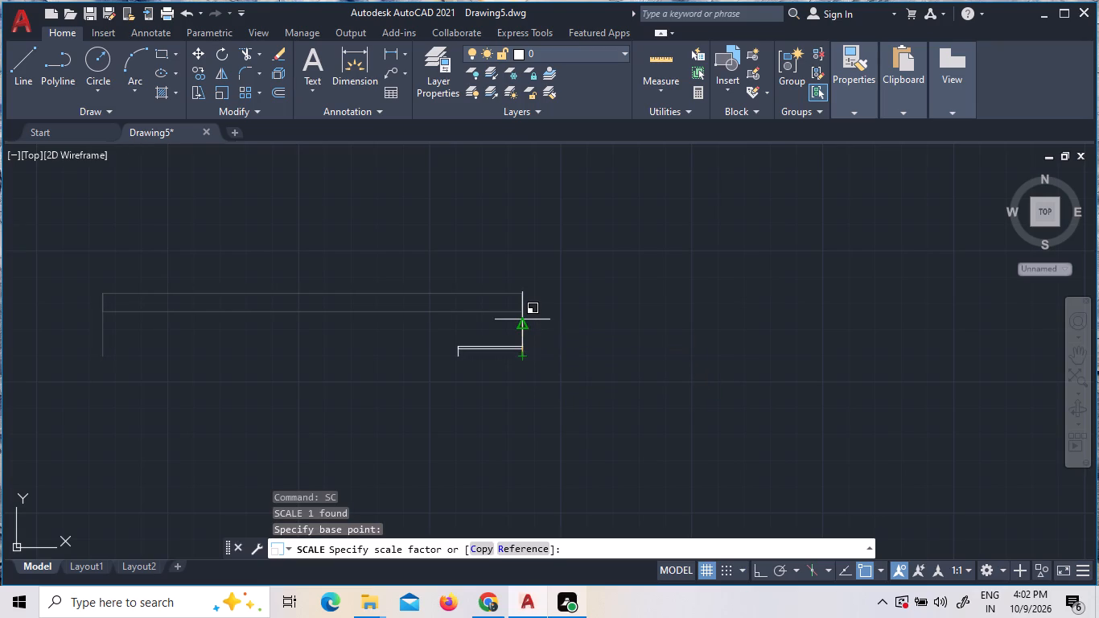
{"action": "left_click", "coordinate": [521, 549]}
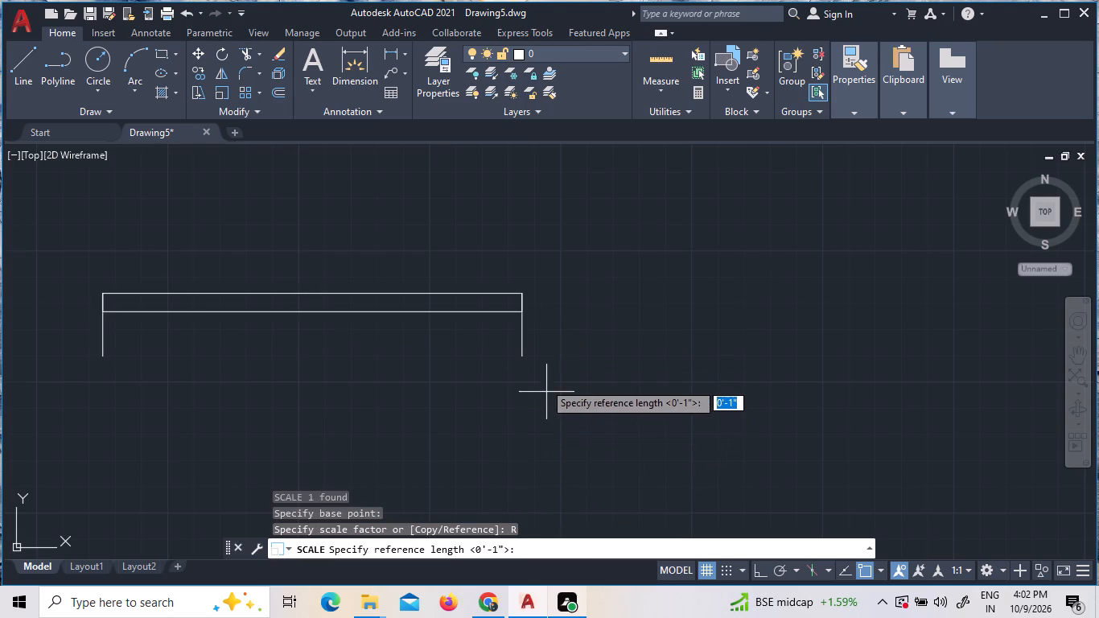
{"action": "left_click", "coordinate": [521, 354]}
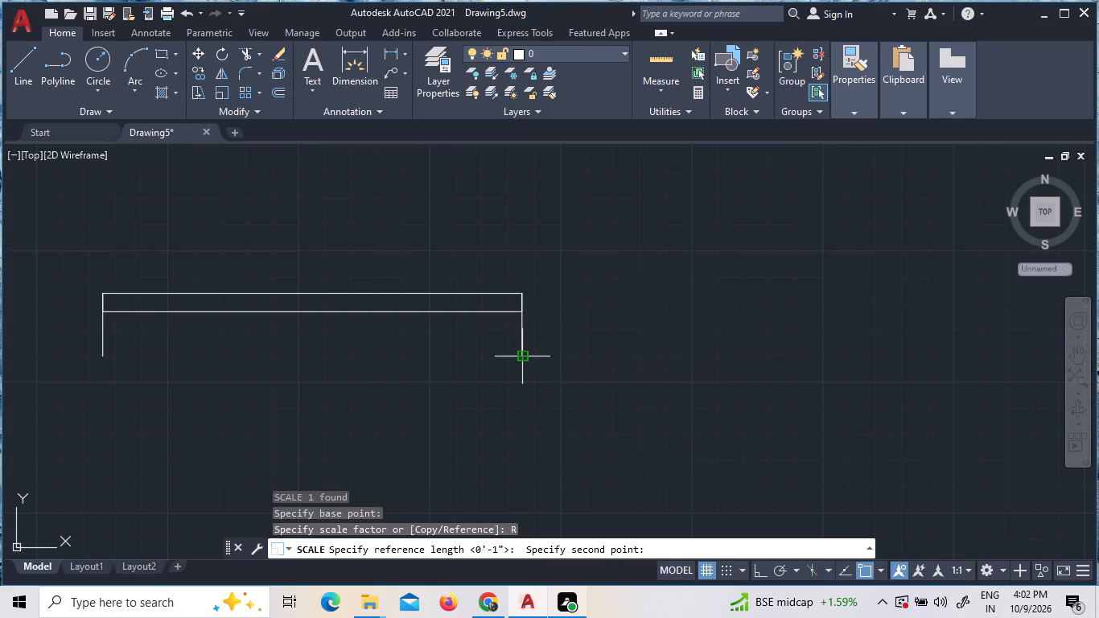
{"action": "type", "text": "5'"}
{"action": "key", "text": "Return"}
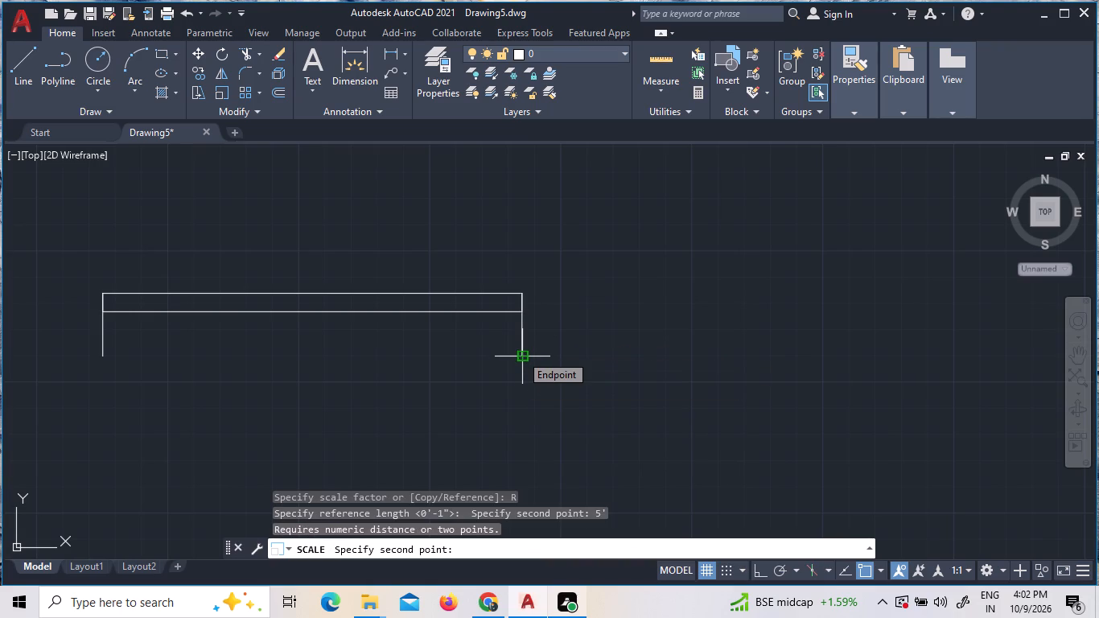
{"action": "key", "text": "Return"}
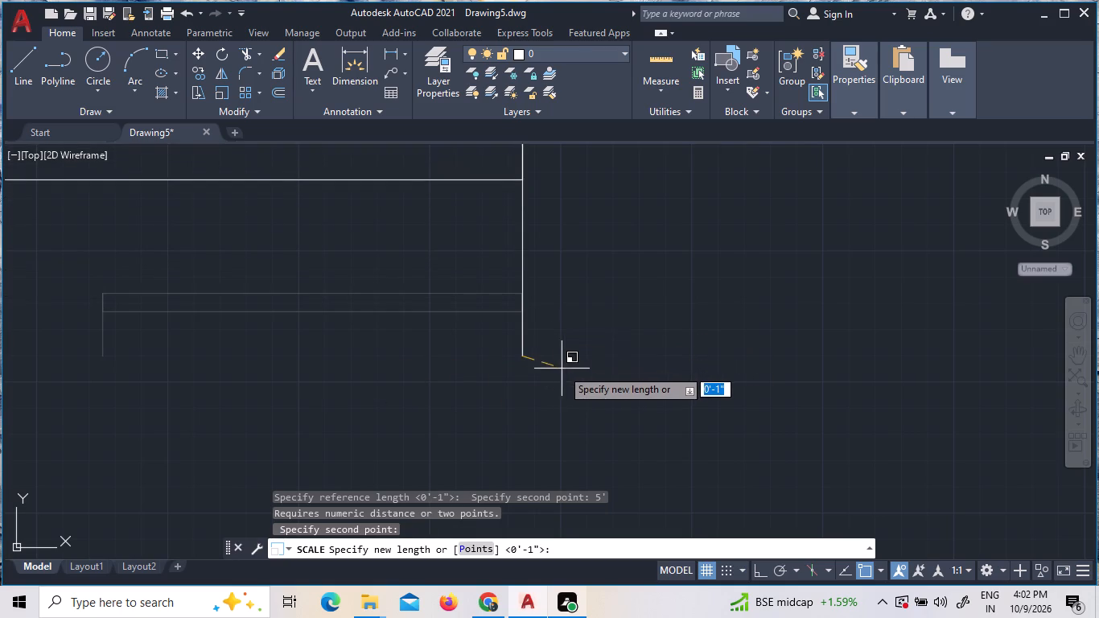
{"action": "left_click", "coordinate": [523, 345]}
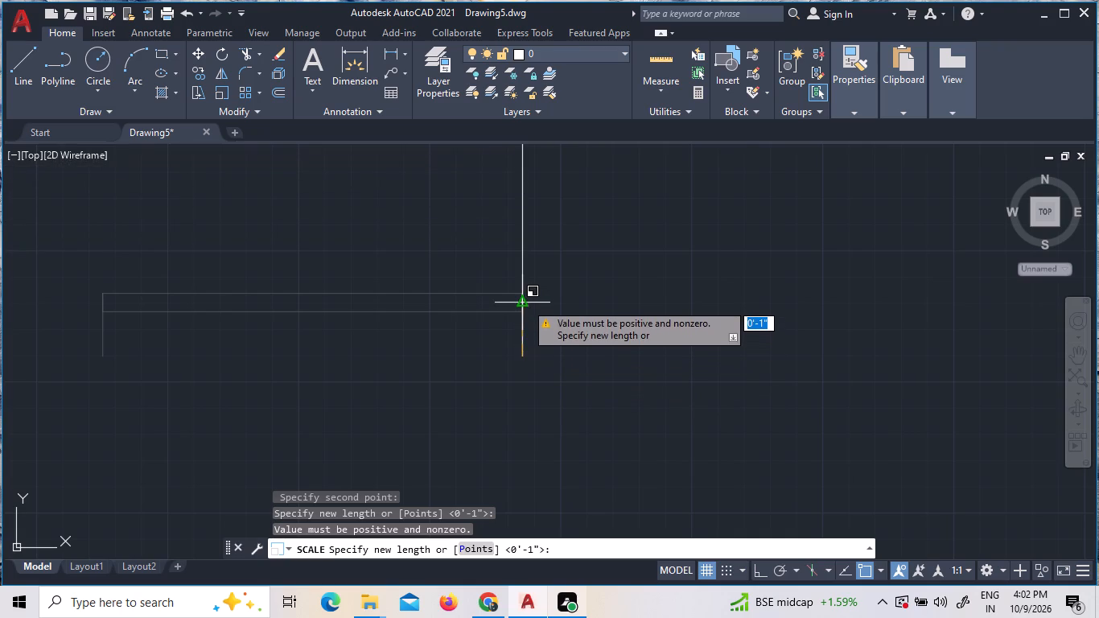
{"action": "left_click", "coordinate": [525, 303]}
{"action": "scroll", "coordinate": [563, 431], "scroll_direction": "down", "scroll_amount": 3}
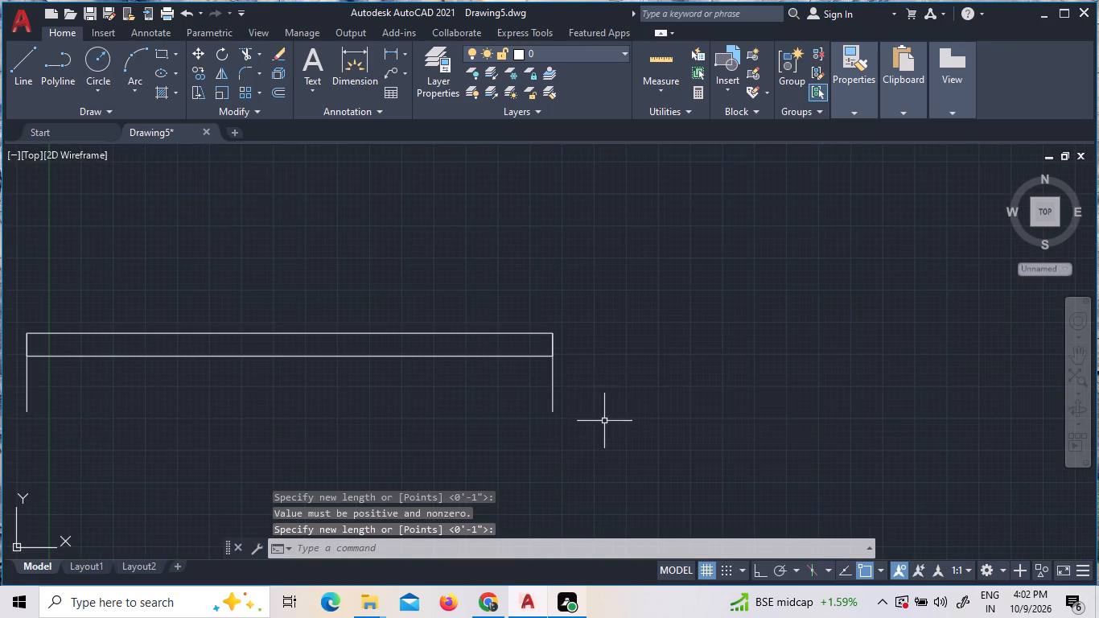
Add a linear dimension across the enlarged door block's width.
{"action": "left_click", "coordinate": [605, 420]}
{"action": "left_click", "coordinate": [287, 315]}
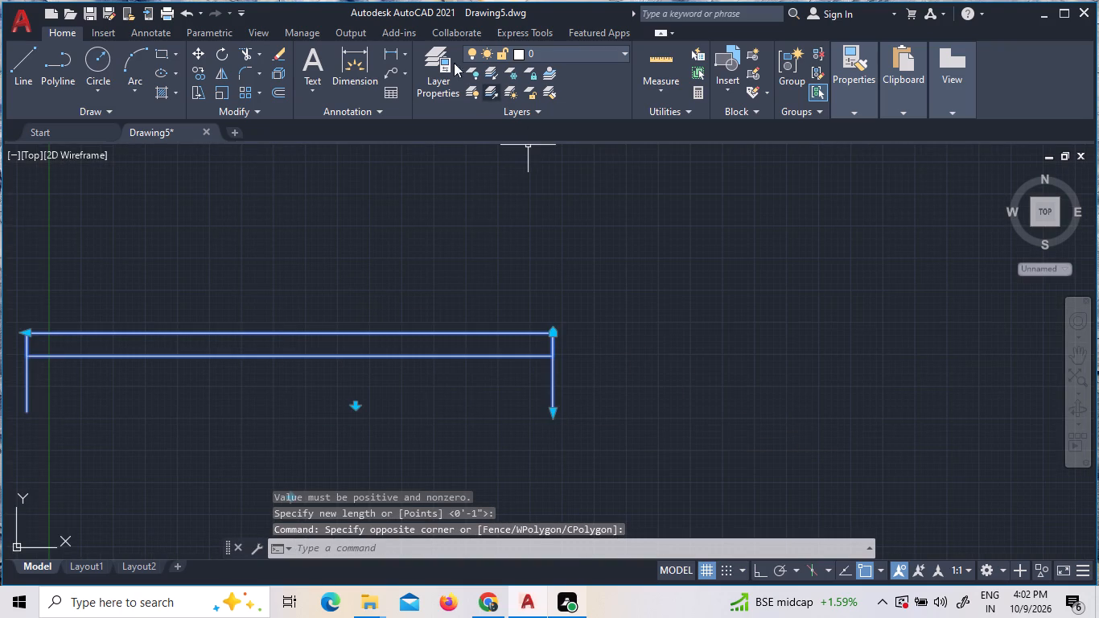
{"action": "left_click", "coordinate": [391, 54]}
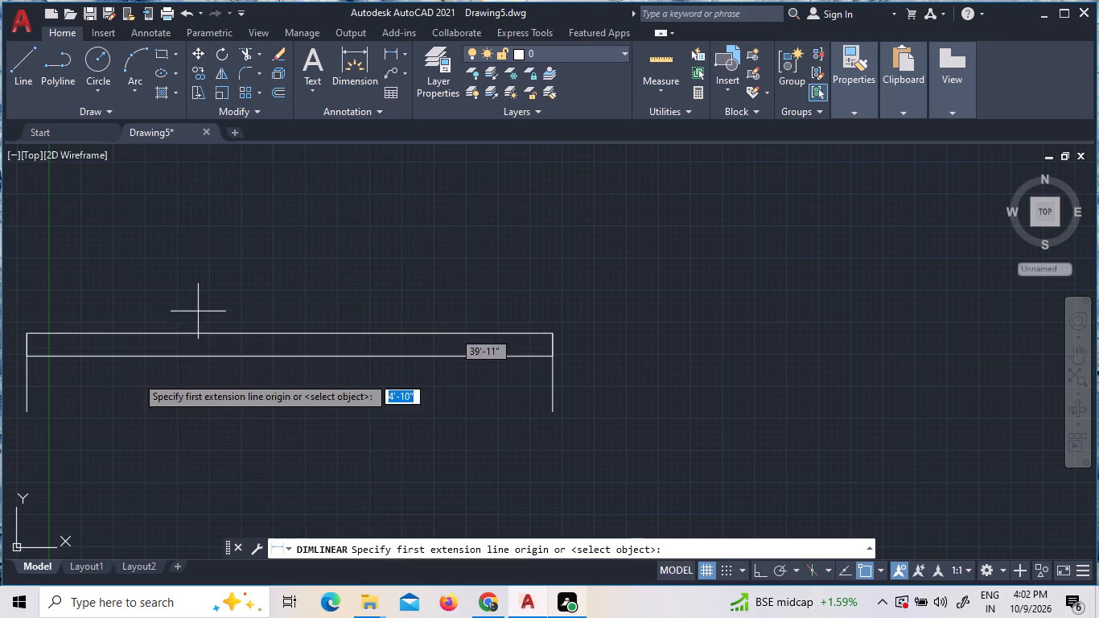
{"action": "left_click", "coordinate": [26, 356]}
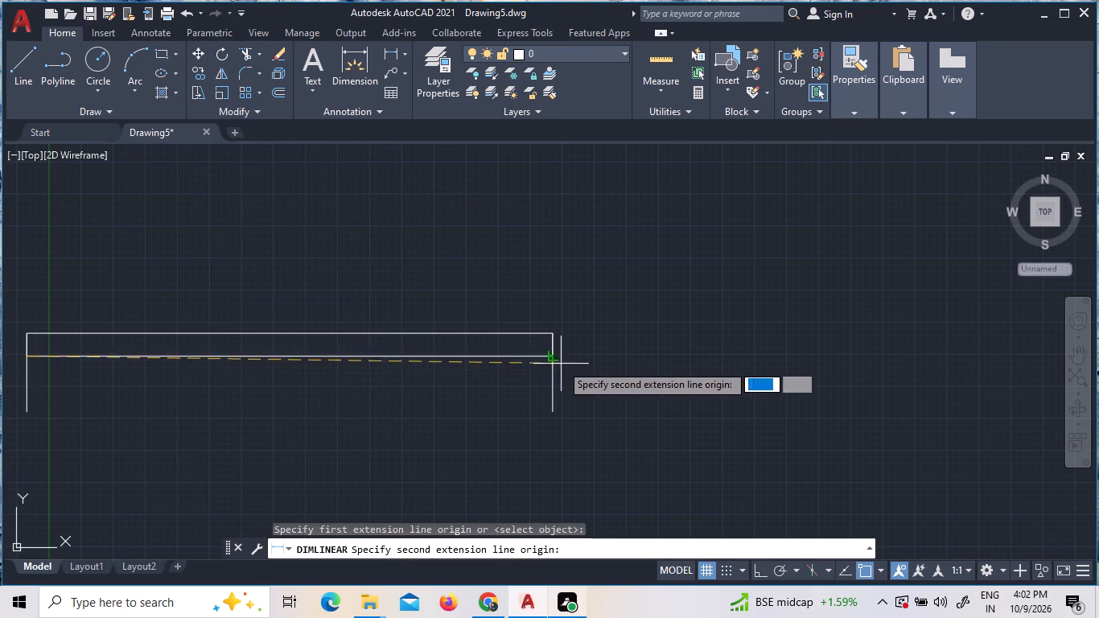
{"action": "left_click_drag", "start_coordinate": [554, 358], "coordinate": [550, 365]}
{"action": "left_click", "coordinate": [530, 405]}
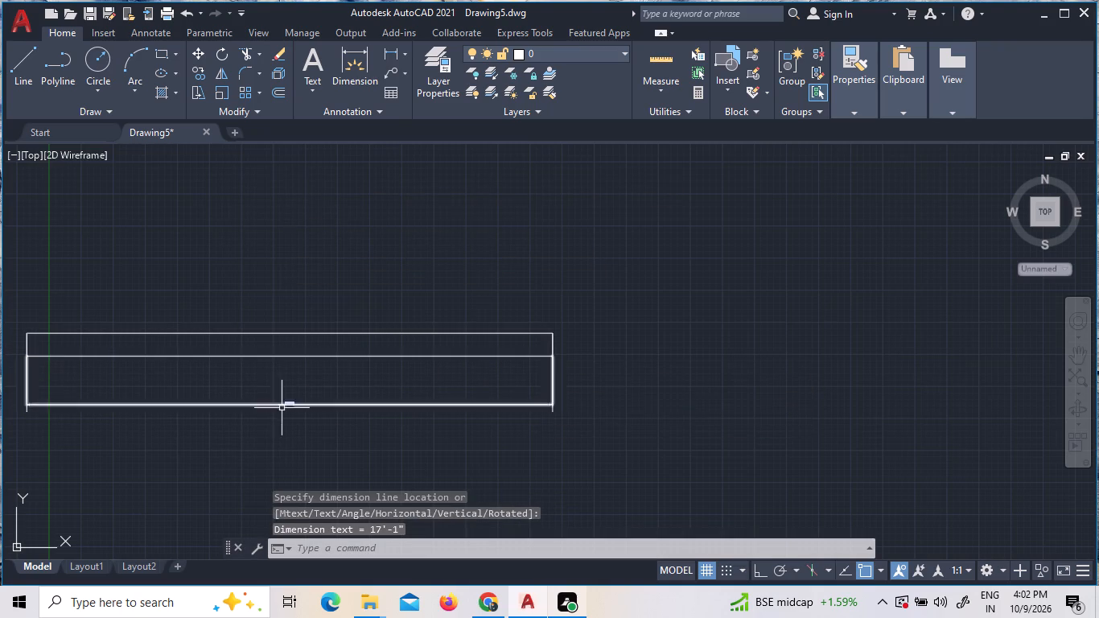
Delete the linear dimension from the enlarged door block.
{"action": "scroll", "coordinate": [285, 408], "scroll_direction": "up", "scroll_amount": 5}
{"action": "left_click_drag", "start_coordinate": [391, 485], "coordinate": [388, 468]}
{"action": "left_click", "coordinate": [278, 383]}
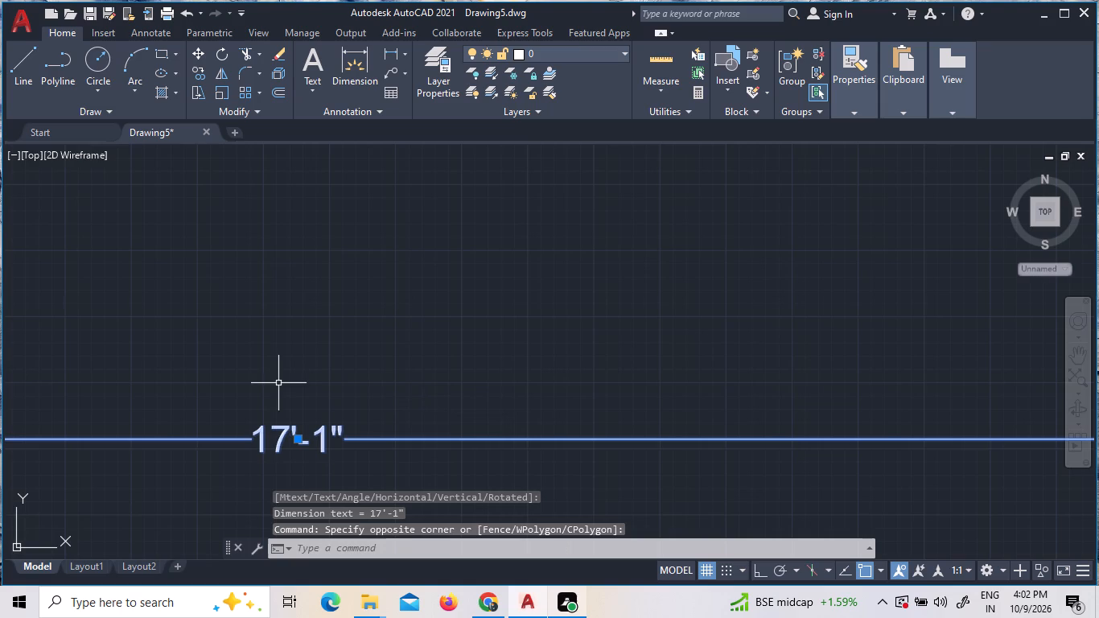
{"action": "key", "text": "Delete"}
Reduce the door block's wall thickness to about 1'-9" and its width to 10'-3".
{"action": "scroll", "coordinate": [305, 387], "scroll_direction": "down", "scroll_amount": 6}
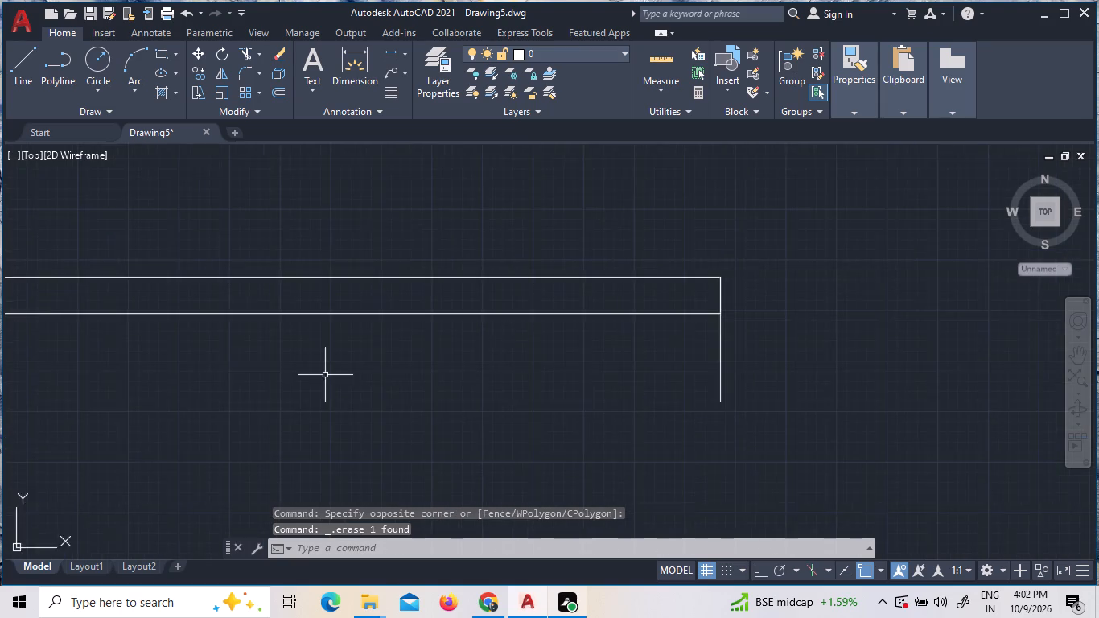
{"action": "scroll", "coordinate": [325, 375], "scroll_direction": "down", "scroll_amount": 2}
{"action": "left_click", "coordinate": [341, 350]}
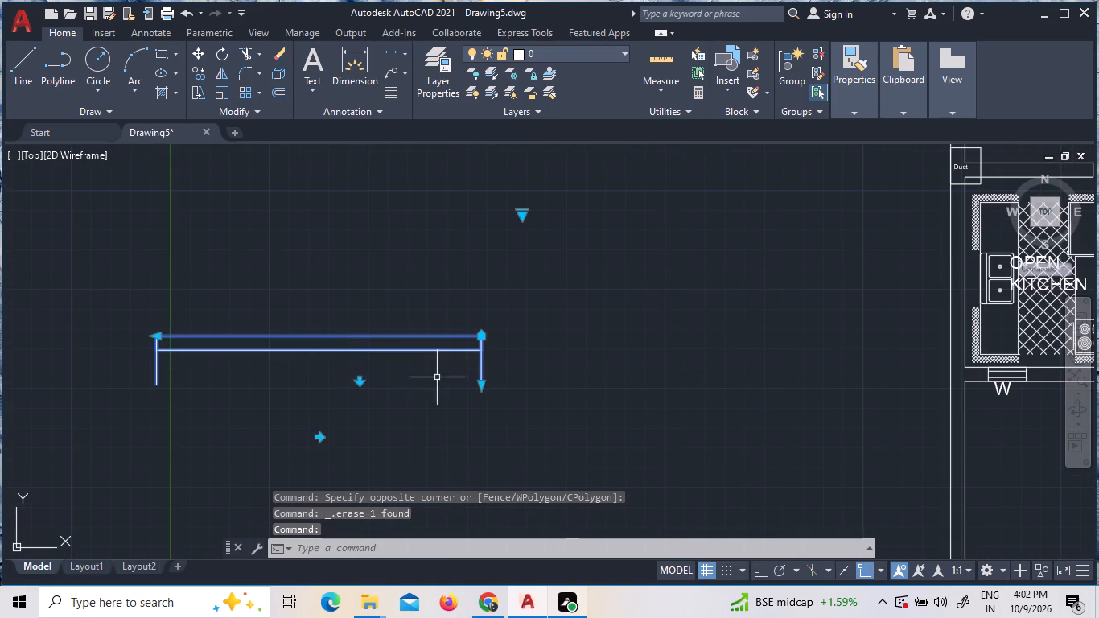
{"action": "left_click", "coordinate": [362, 379]}
{"action": "left_click", "coordinate": [359, 341]}
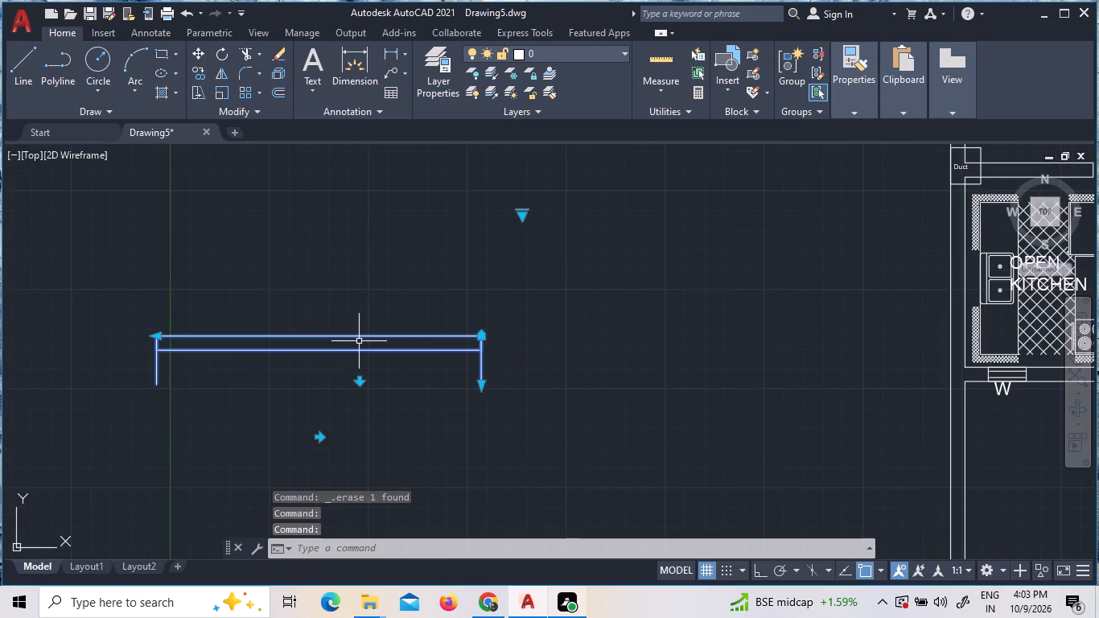
{"action": "left_click", "coordinate": [480, 389]}
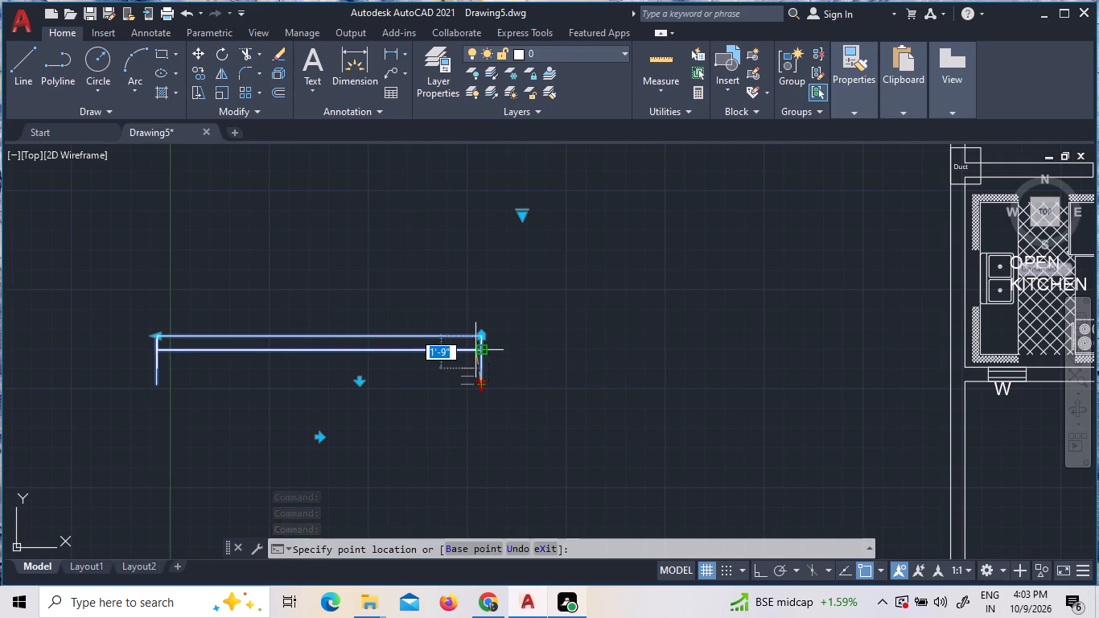
{"action": "left_click", "coordinate": [480, 368]}
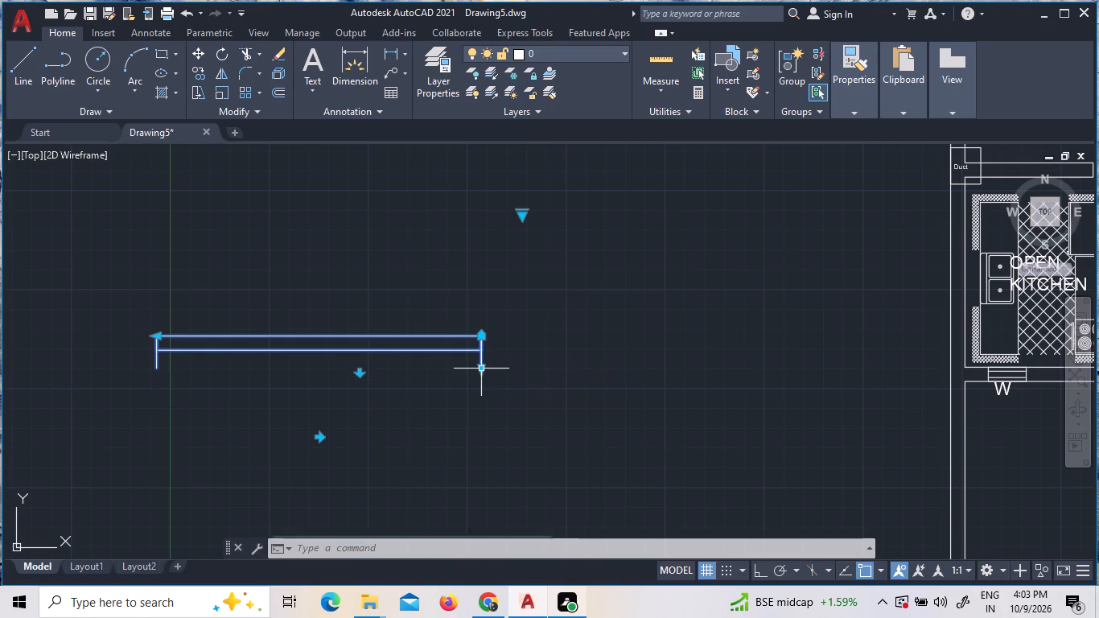
{"action": "left_click", "coordinate": [156, 336]}
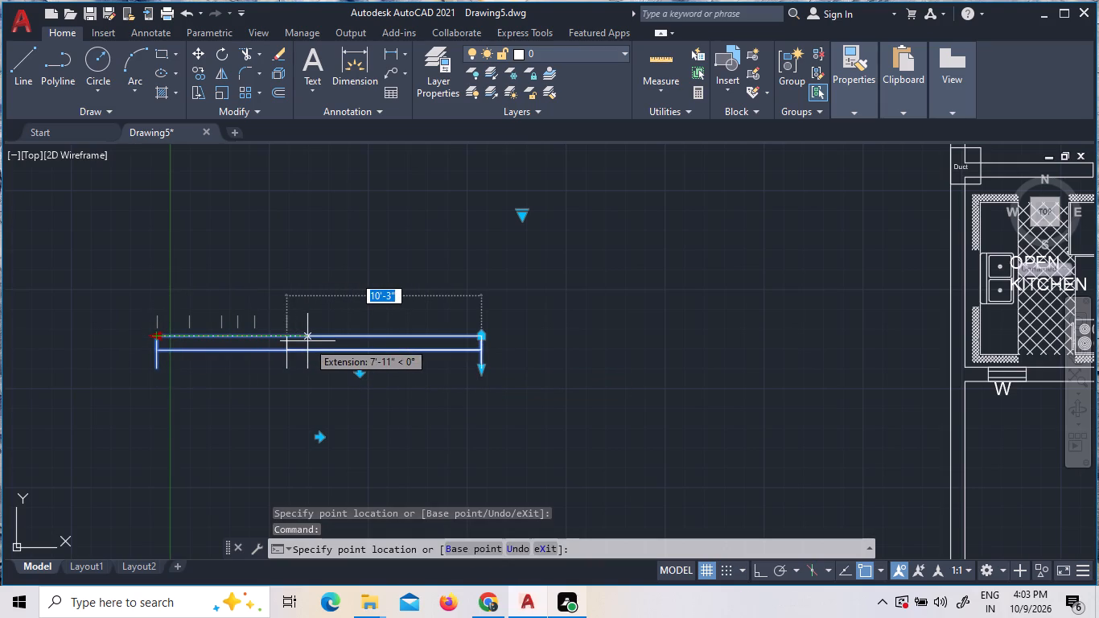
{"action": "left_click", "coordinate": [307, 341]}
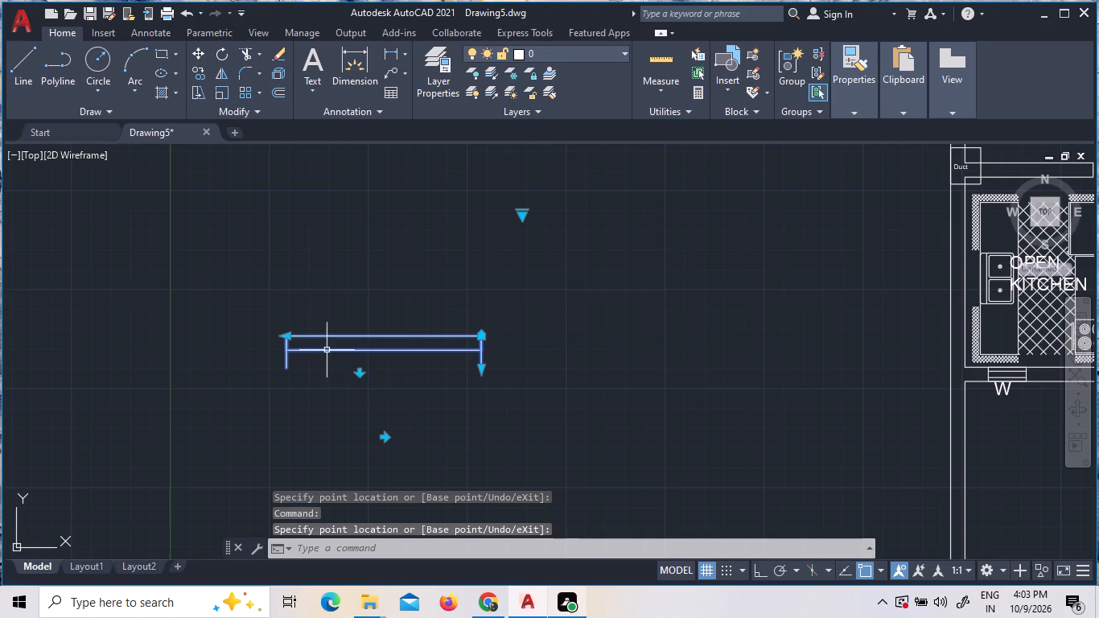
{"action": "left_click", "coordinate": [283, 334]}
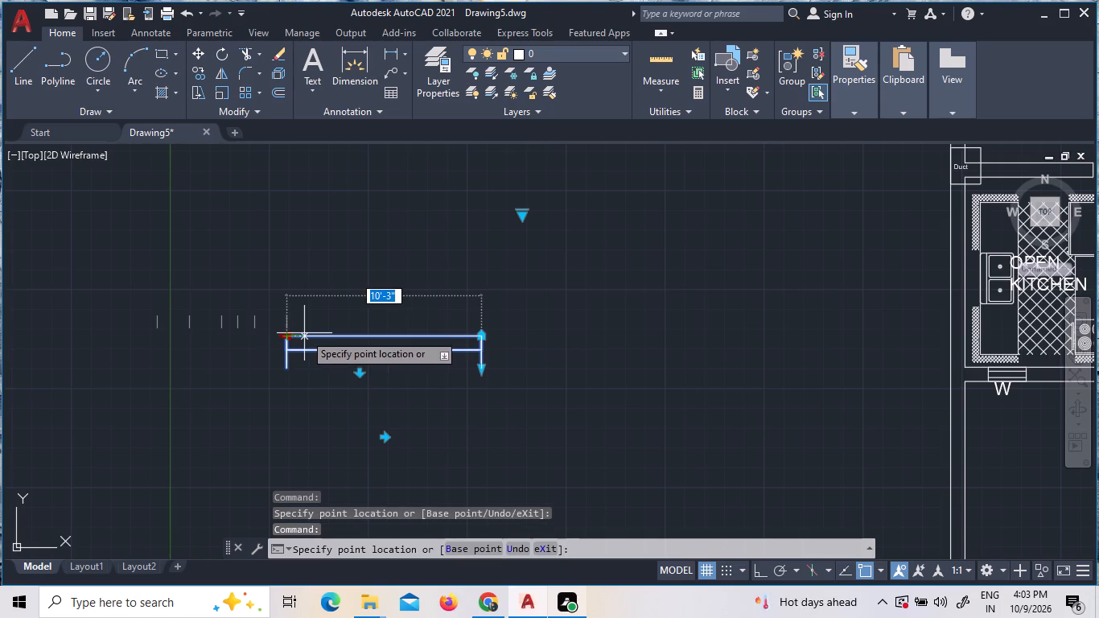
{"action": "left_click", "coordinate": [304, 333]}
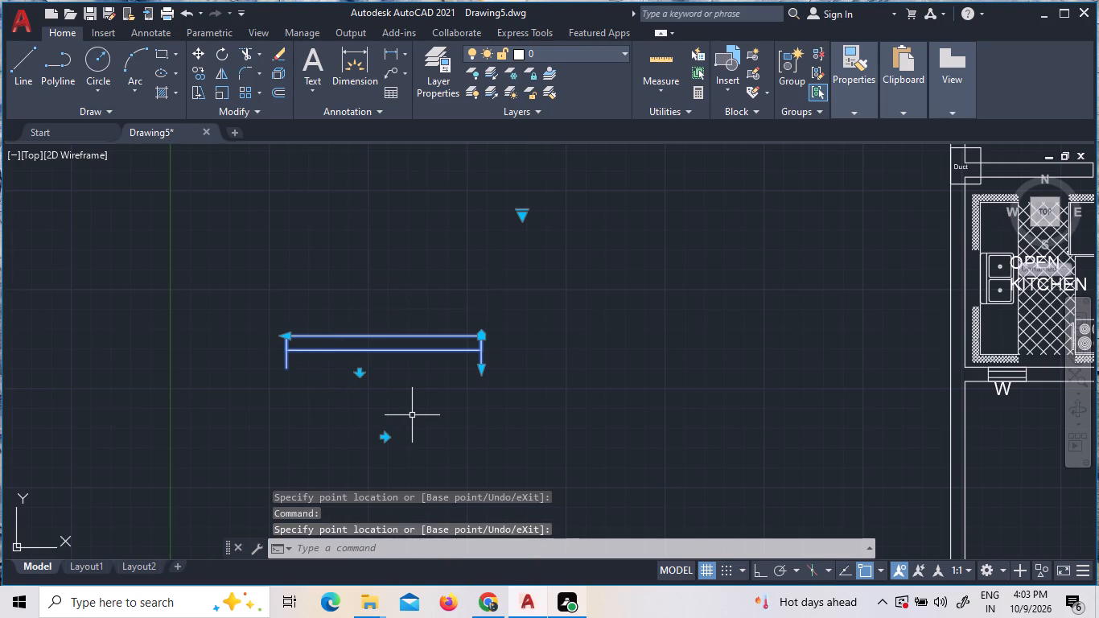
Scale the door block down from its lower right wall end to about 4'-9" wide.
{"action": "type", "text": "SC"}
{"action": "key", "text": "space"}
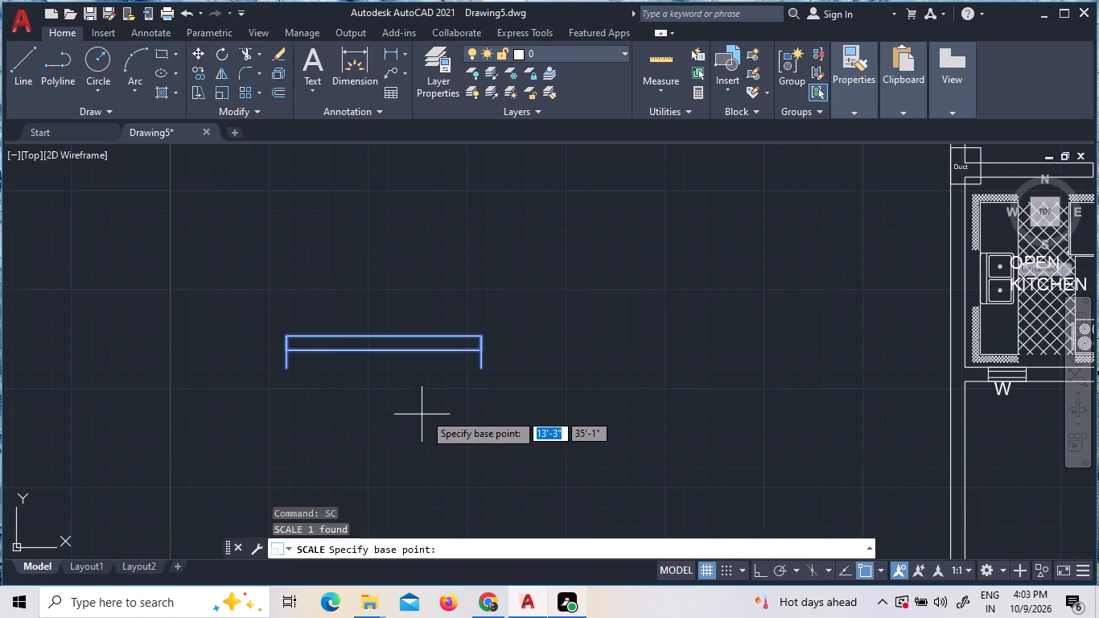
{"action": "left_click", "coordinate": [479, 365]}
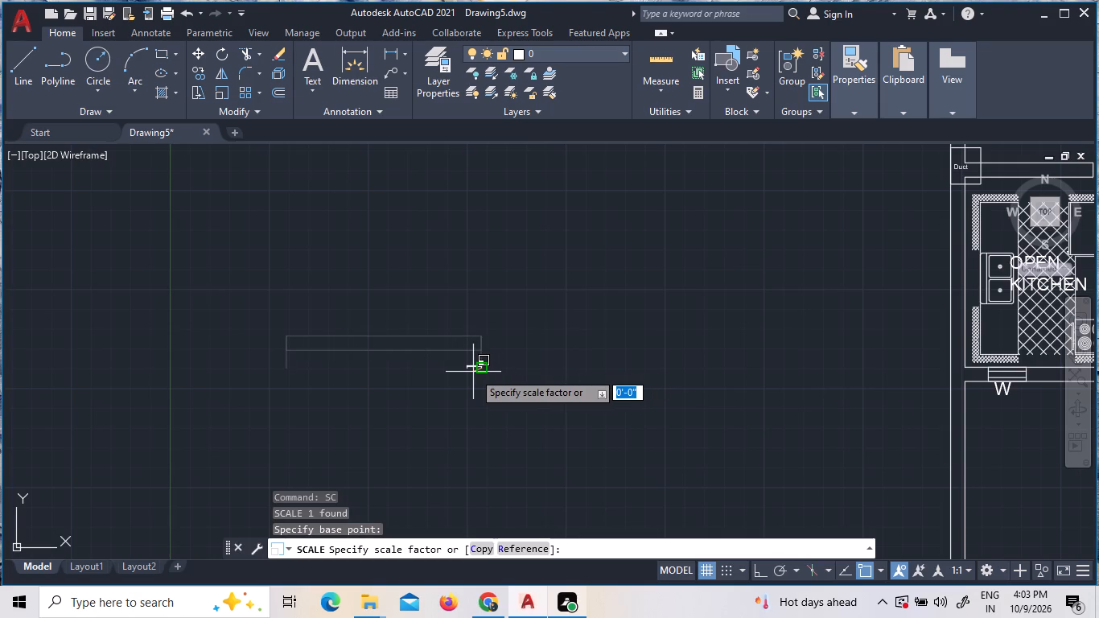
{"action": "left_click", "coordinate": [473, 372]}
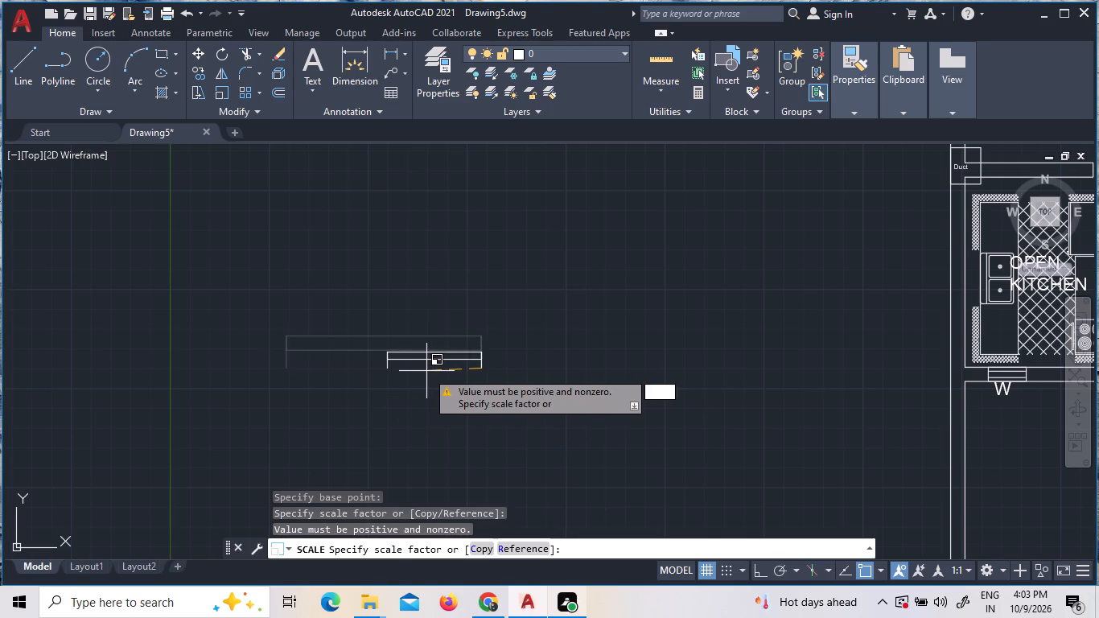
{"action": "left_click", "coordinate": [429, 371]}
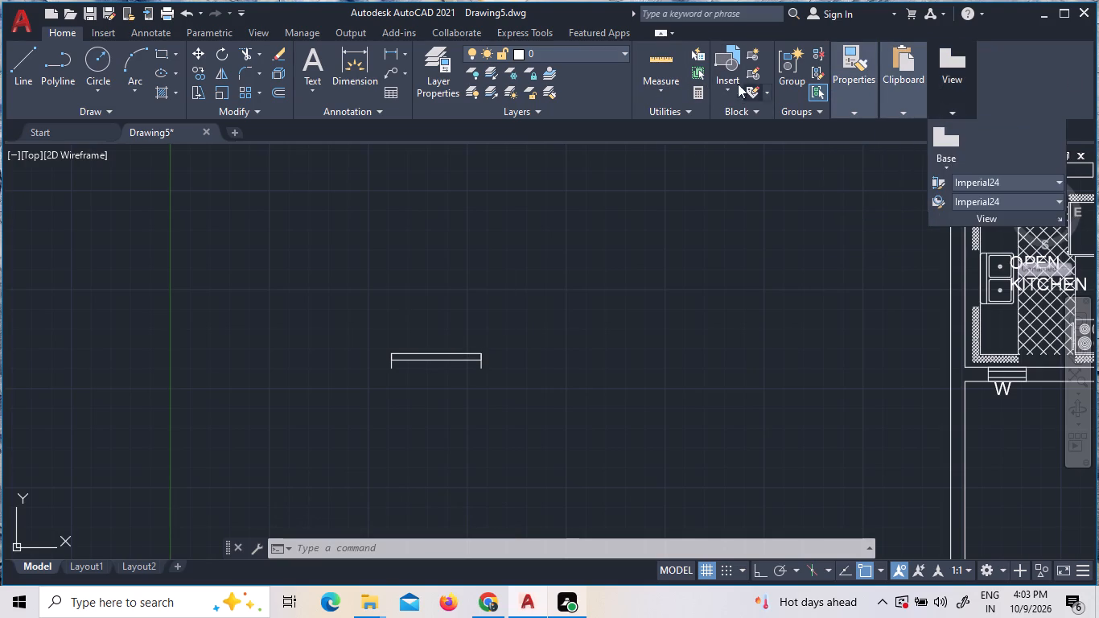
Measure the scaled door block's width and wall thickness with Quick measure.
{"action": "left_click", "coordinate": [659, 89]}
{"action": "left_click", "coordinate": [671, 117]}
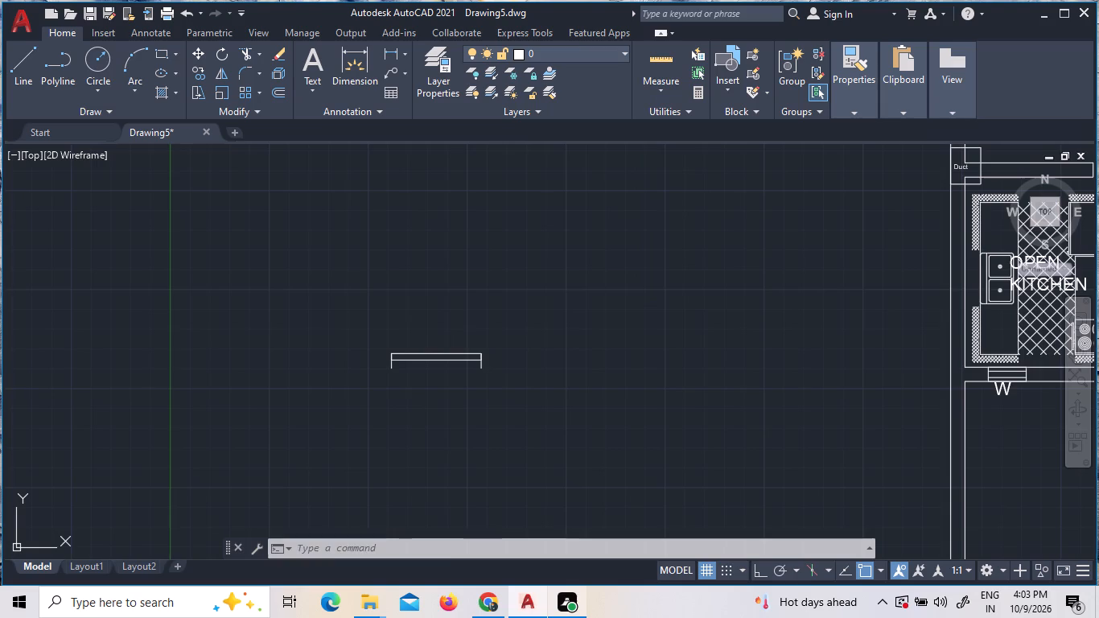
Scale the door block up slightly from its lower right wall end to about 4'-11" wide.
{"action": "left_click", "coordinate": [442, 363]}
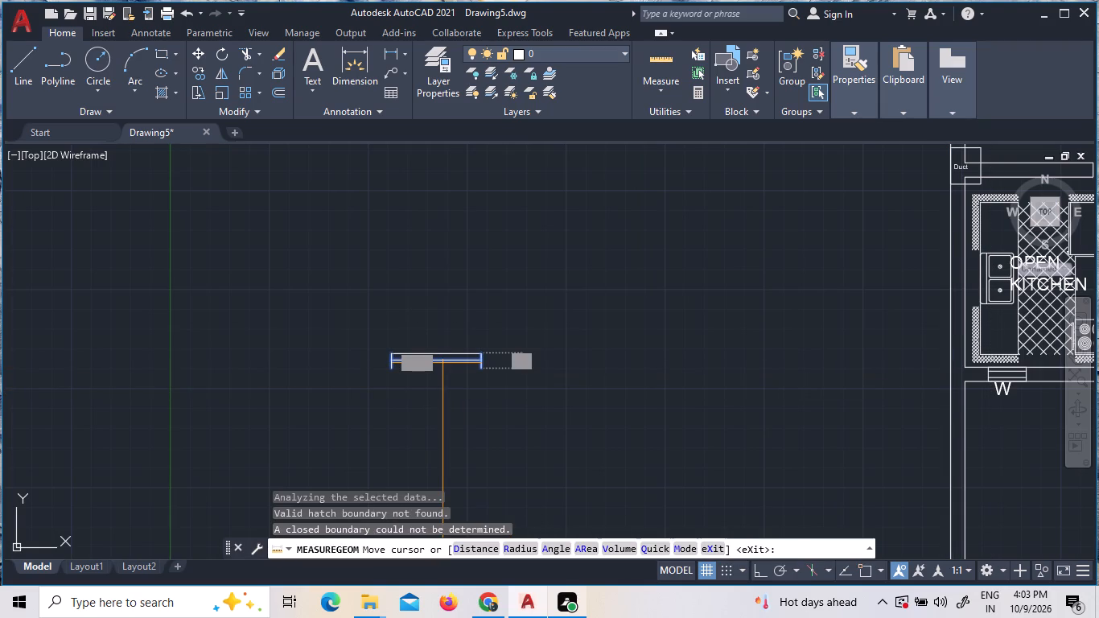
{"action": "key", "text": "Escape"}
{"action": "scroll", "coordinate": [442, 363], "scroll_direction": "up", "scroll_amount": 4}
{"action": "left_click", "coordinate": [439, 359]}
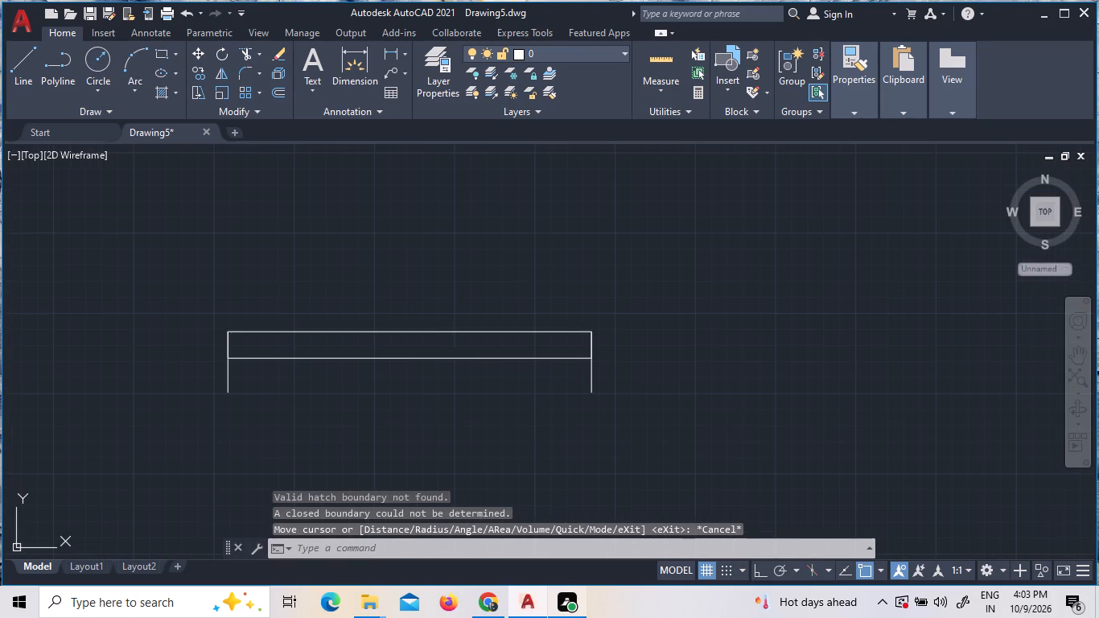
{"action": "left_click", "coordinate": [227, 333]}
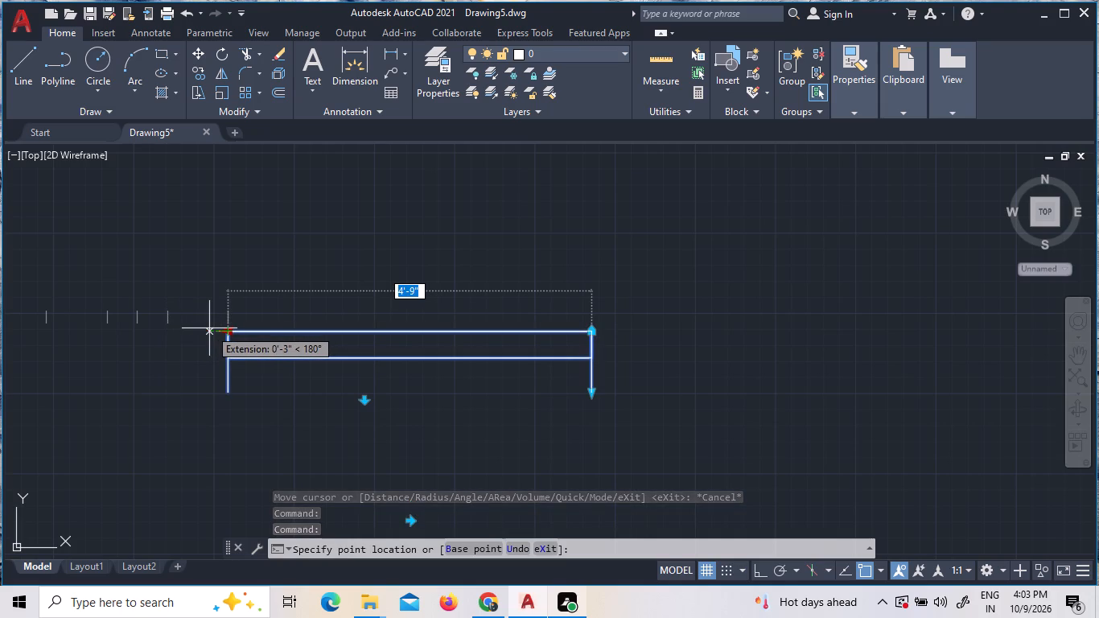
{"action": "left_click", "coordinate": [209, 328]}
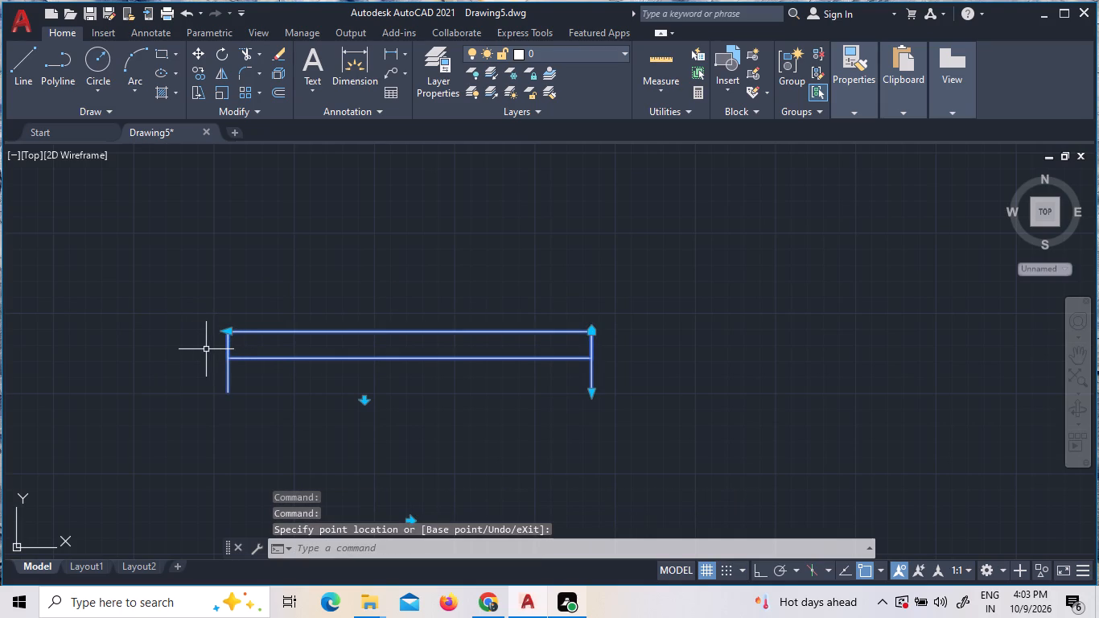
{"action": "key", "text": "s"}
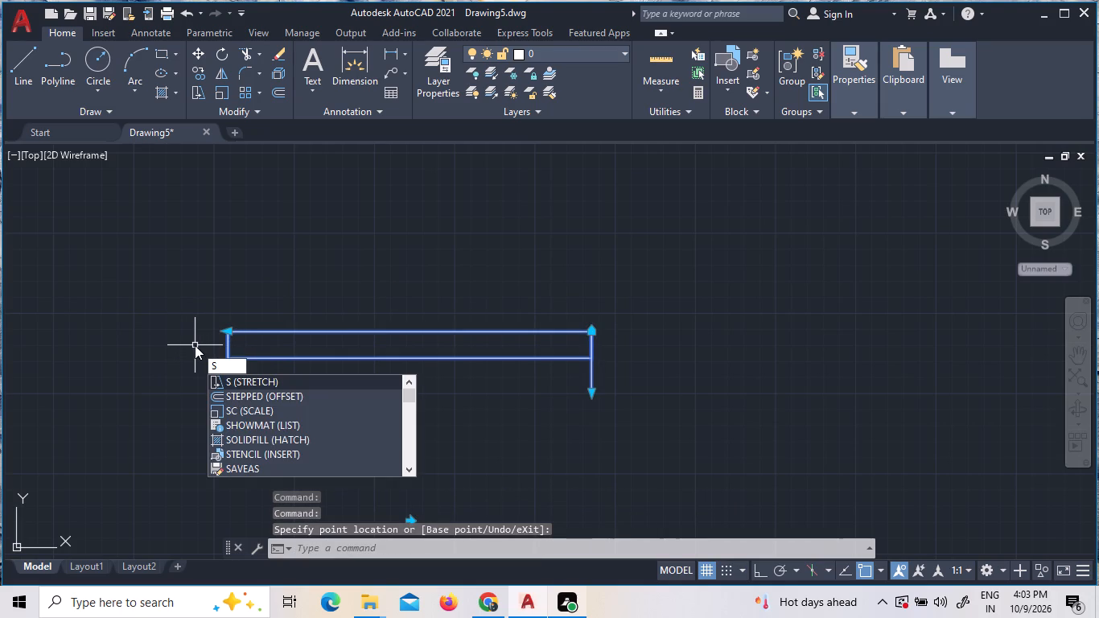
{"action": "type", "text": "C"}
{"action": "key", "text": "space"}
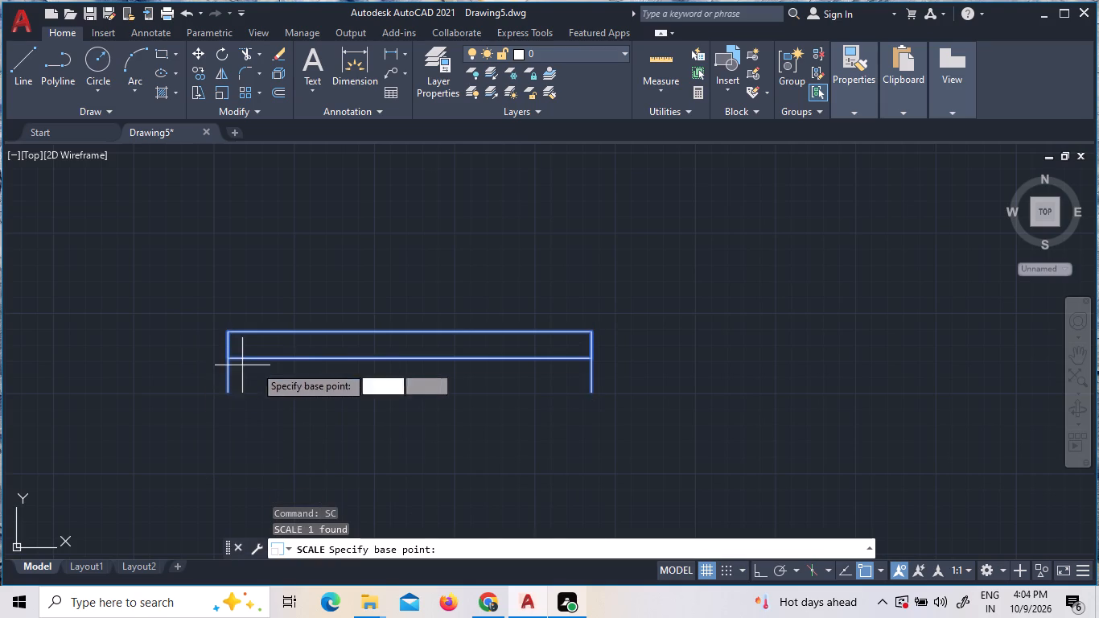
{"action": "left_click", "coordinate": [590, 389]}
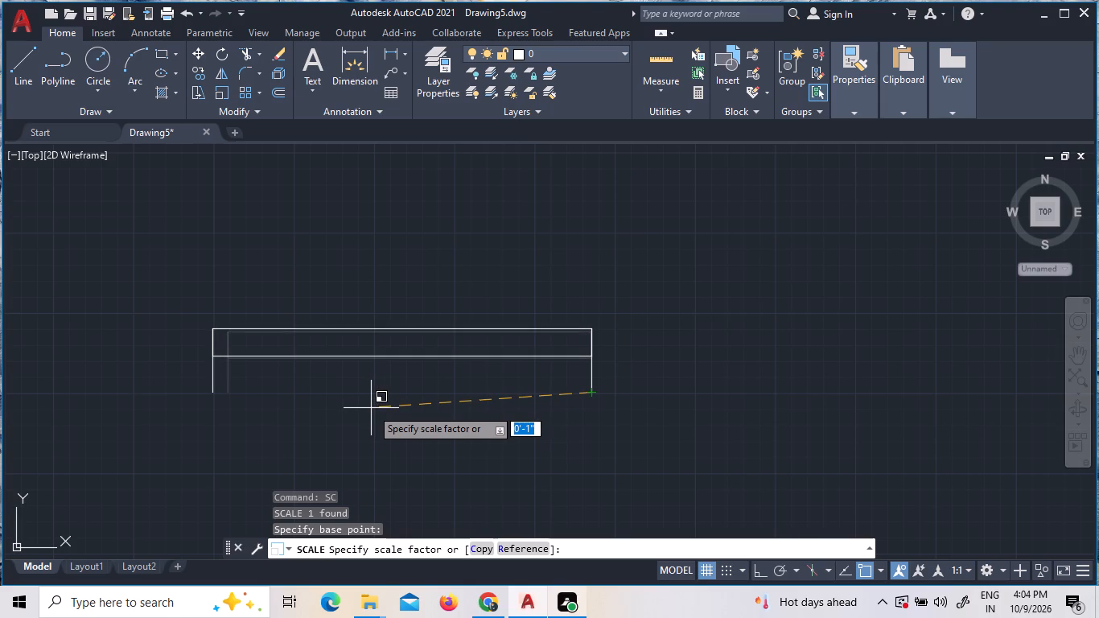
{"action": "left_click", "coordinate": [371, 408]}
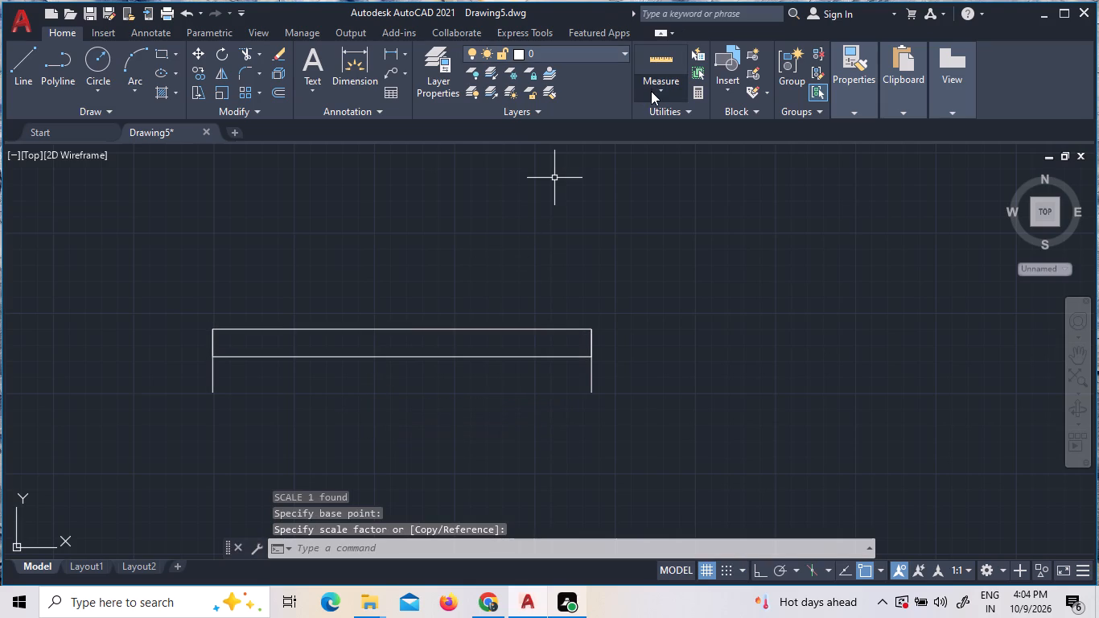
Measure the rescaled door block's width and wall thickness with Quick measure.
{"action": "left_click", "coordinate": [651, 89]}
{"action": "left_click", "coordinate": [652, 129]}
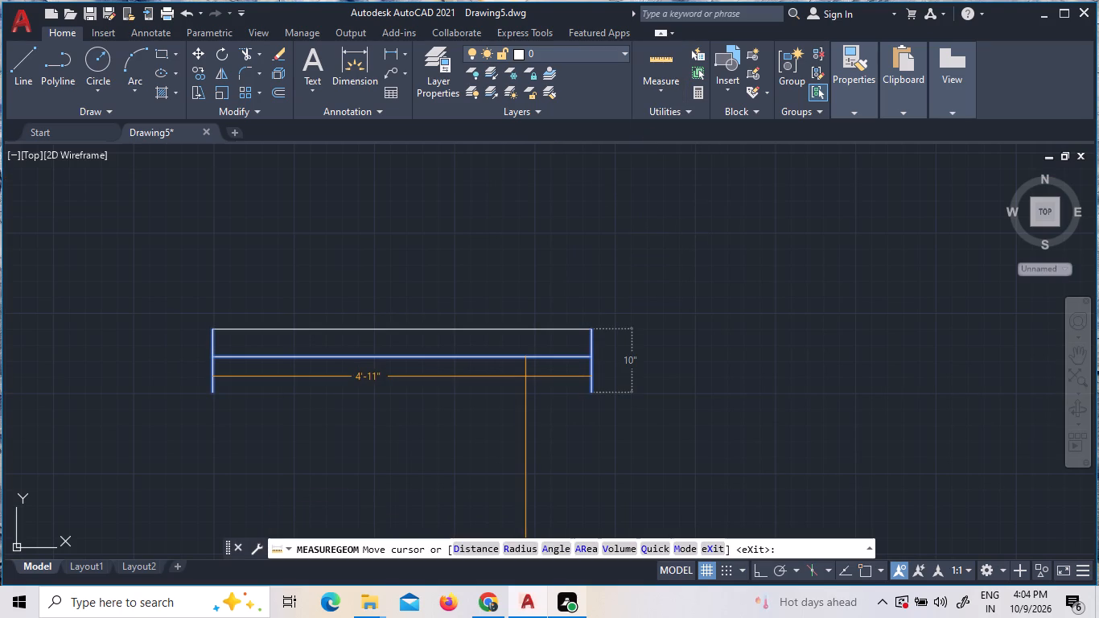
{"action": "left_click", "coordinate": [525, 377]}
{"action": "key", "text": "Escape"}
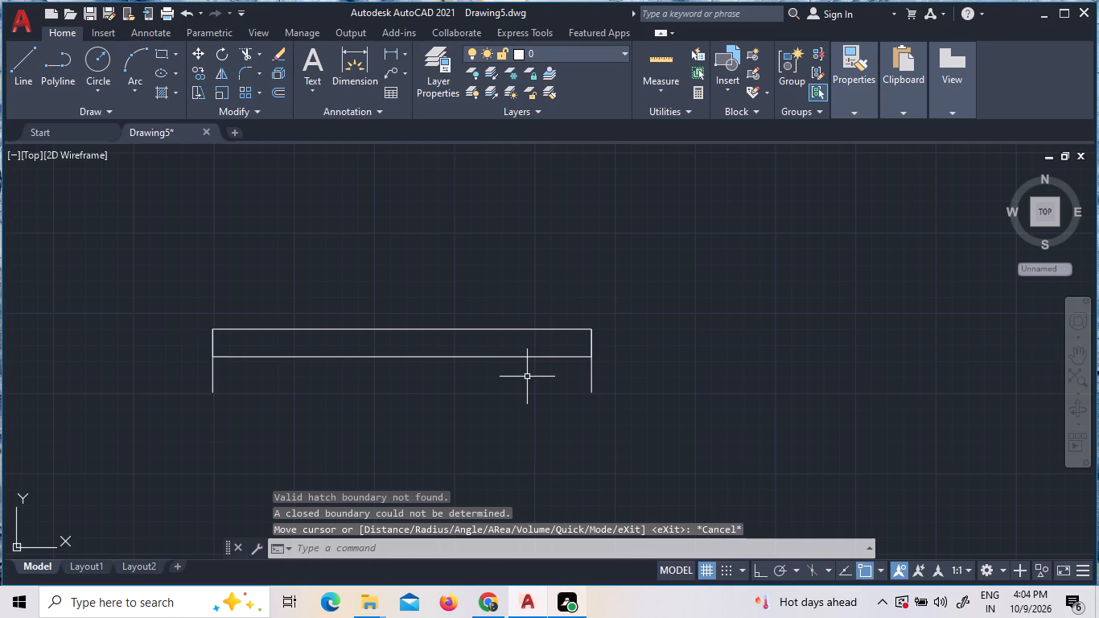
Stretch the left end of the door block outward to widen the opening.
{"action": "left_click", "coordinate": [471, 357]}
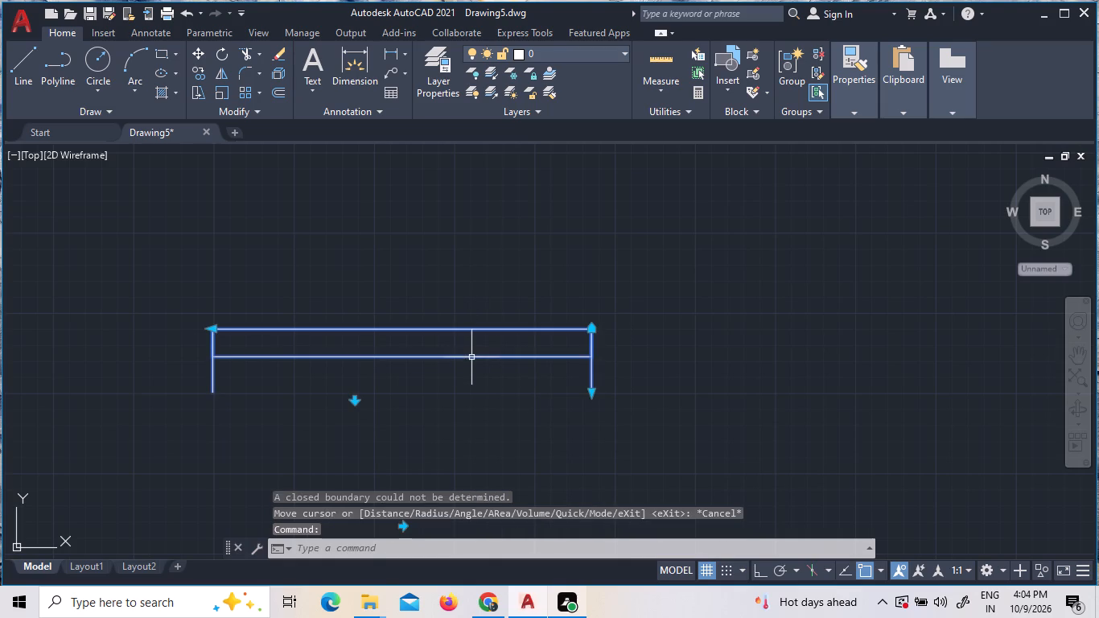
{"action": "left_click", "coordinate": [214, 328]}
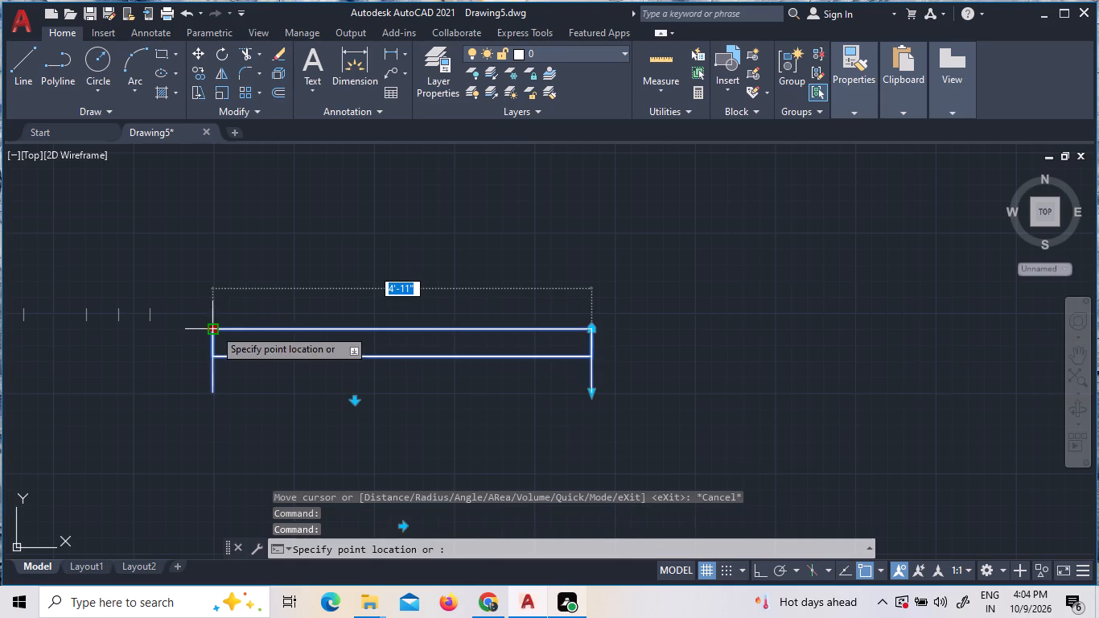
{"action": "left_click", "coordinate": [169, 330]}
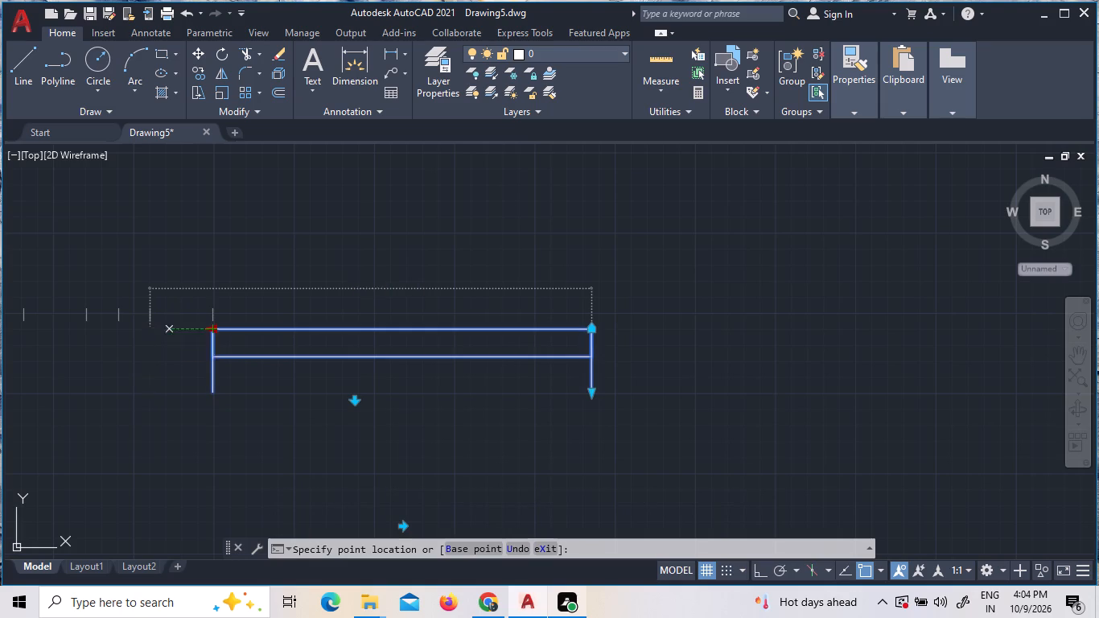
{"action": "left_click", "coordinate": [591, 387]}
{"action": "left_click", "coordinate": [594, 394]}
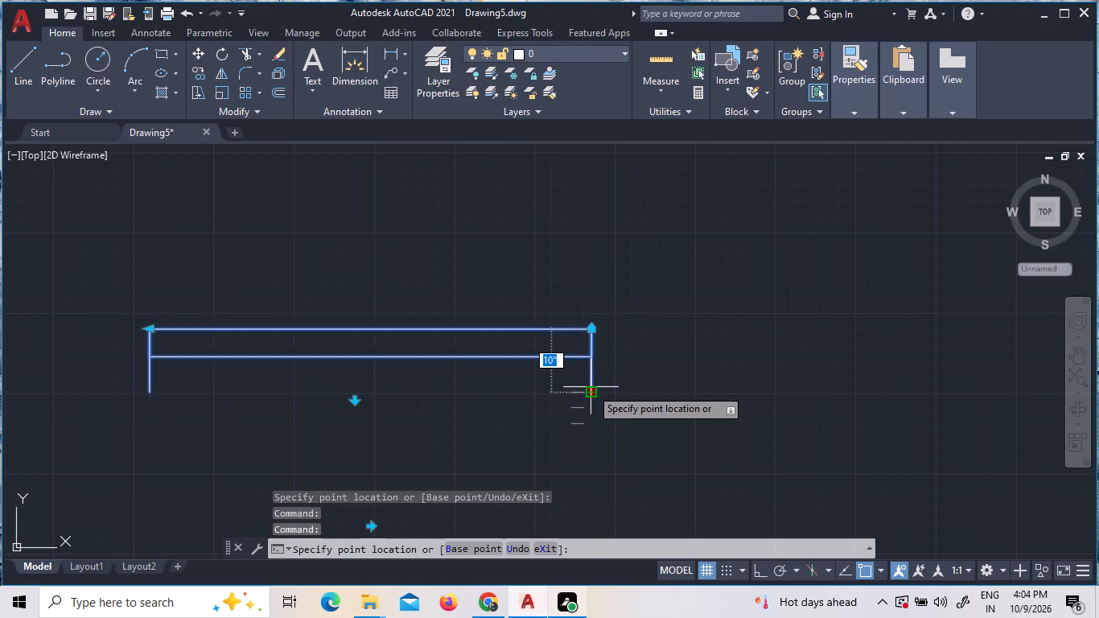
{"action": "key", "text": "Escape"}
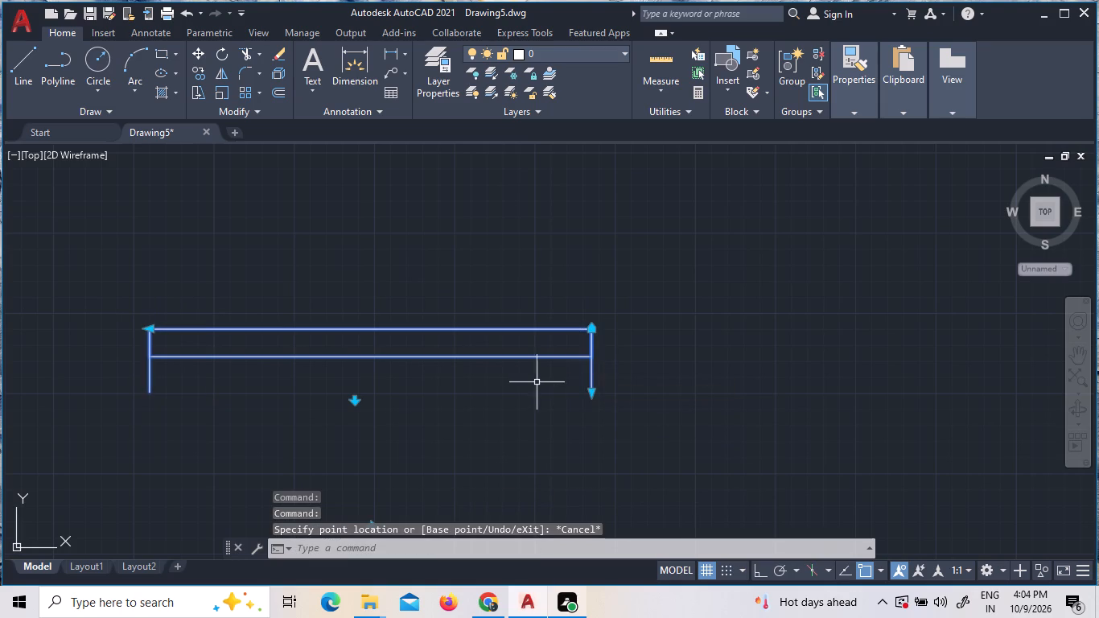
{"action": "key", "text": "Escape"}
Scale the widened door block up from its lower right wall end to about 6'-1" wide.
{"action": "left_click", "coordinate": [532, 386]}
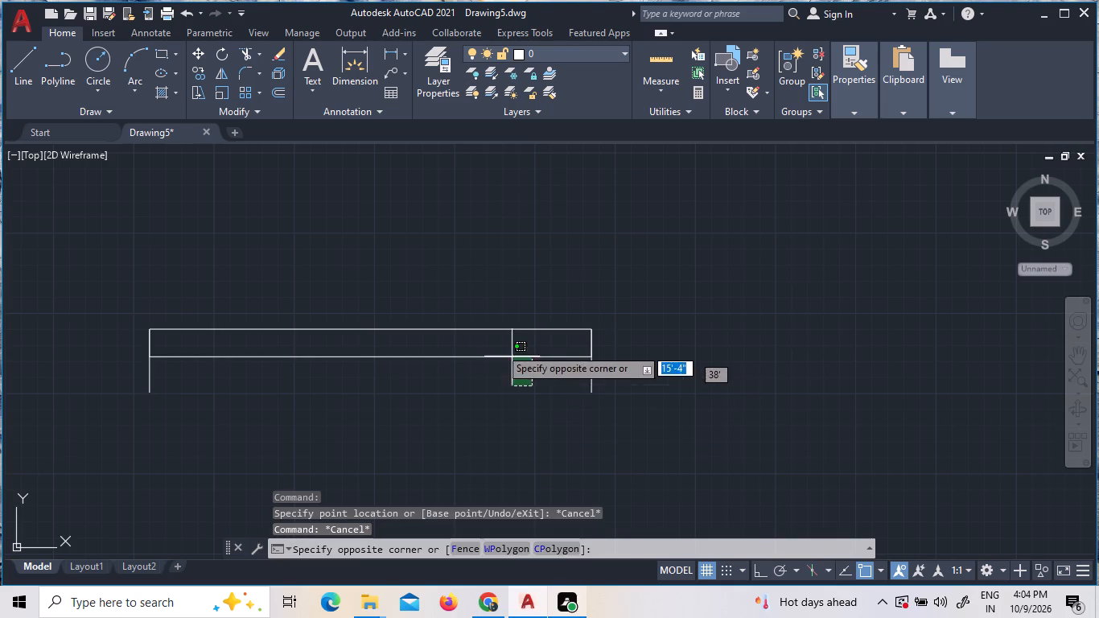
{"action": "left_click", "coordinate": [479, 341]}
{"action": "key", "text": "s"}
{"action": "type", "text": "C"}
{"action": "key", "text": "space"}
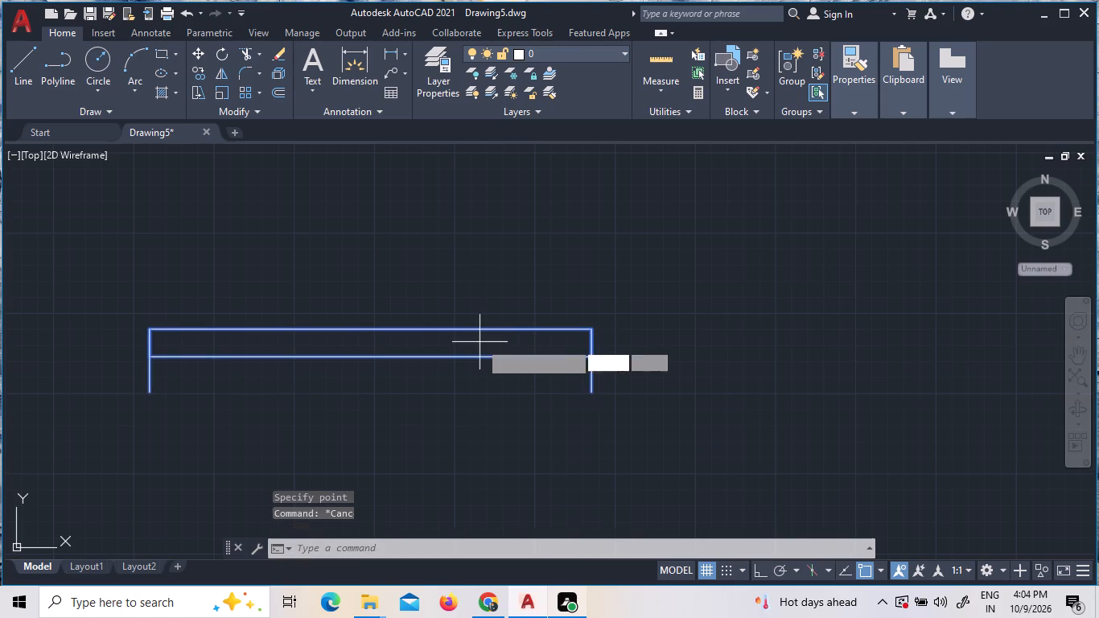
{"action": "left_click", "coordinate": [589, 390]}
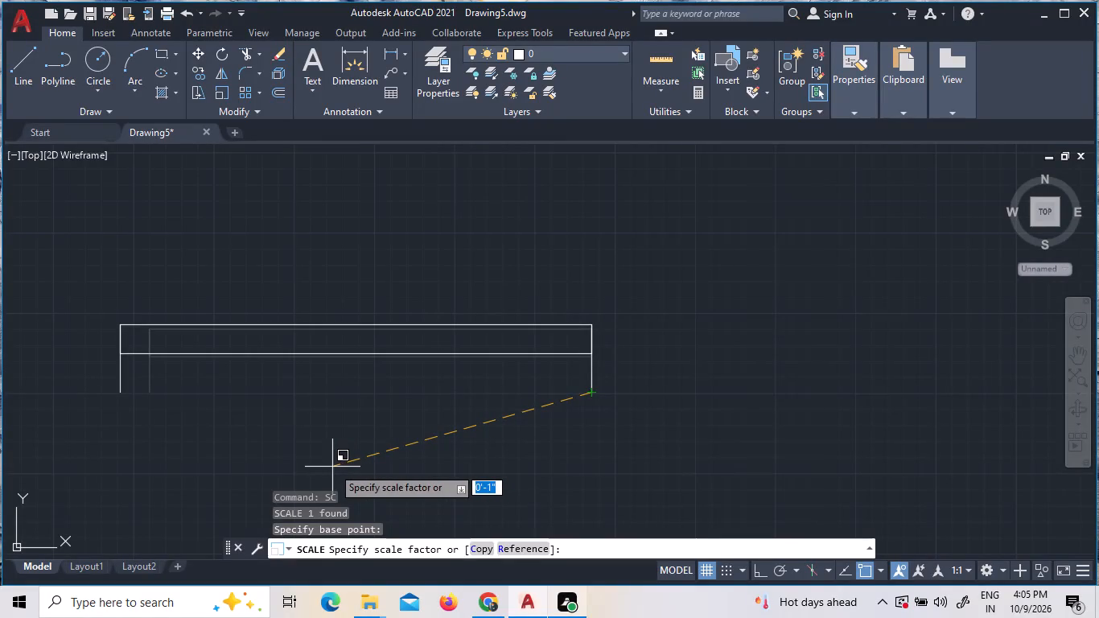
{"action": "left_click", "coordinate": [332, 467]}
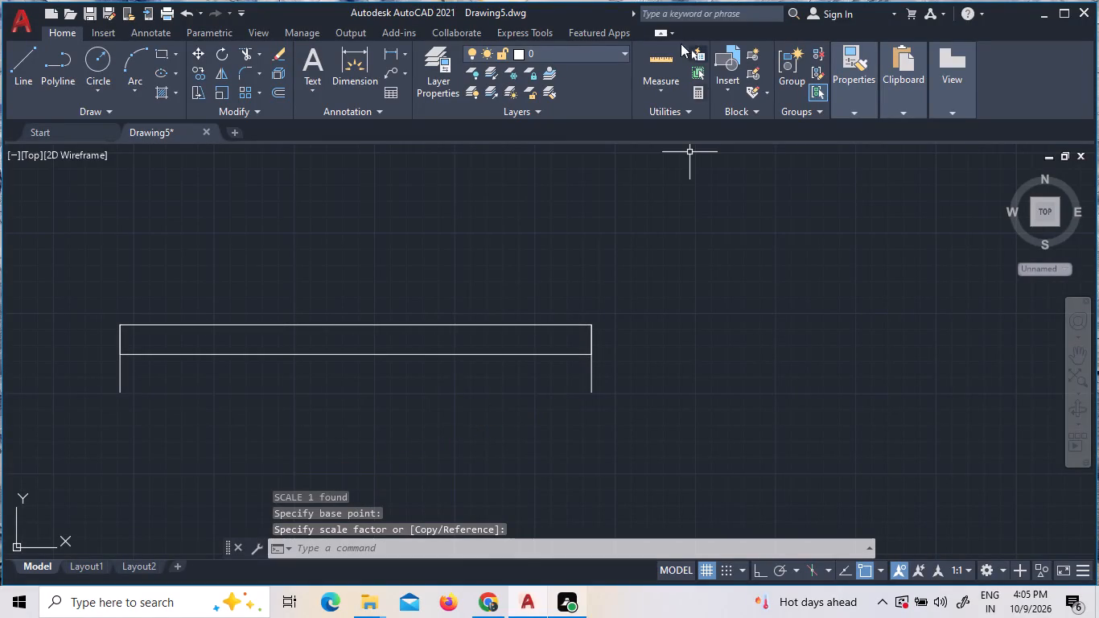
Measure the enlarged door block's width and wall thickness with Quick measure.
{"action": "left_click", "coordinate": [669, 68]}
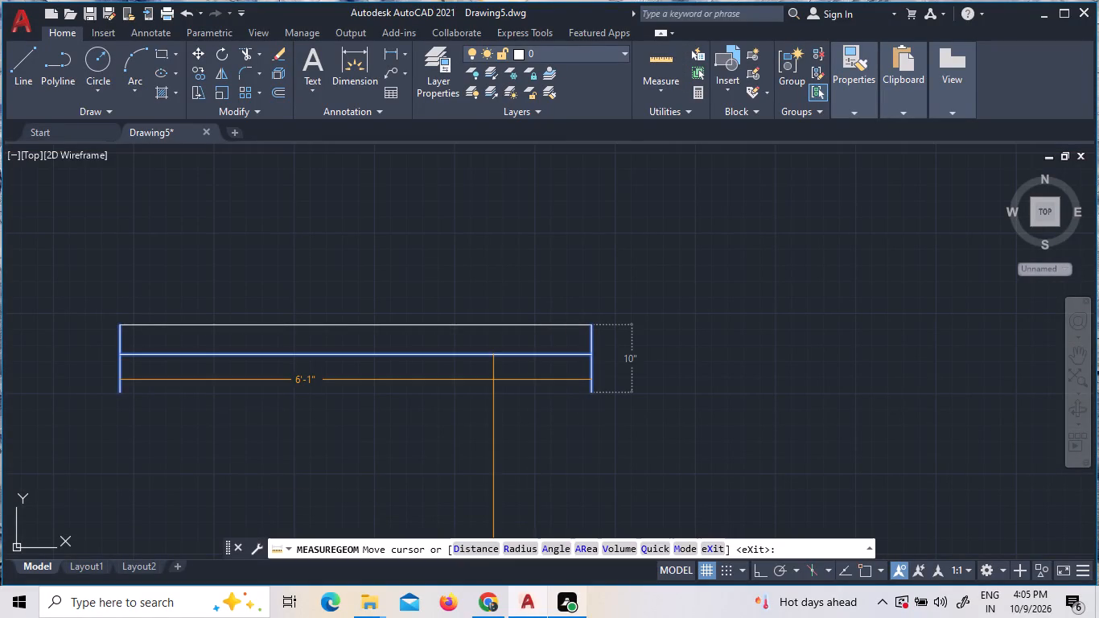
{"action": "left_click", "coordinate": [493, 380]}
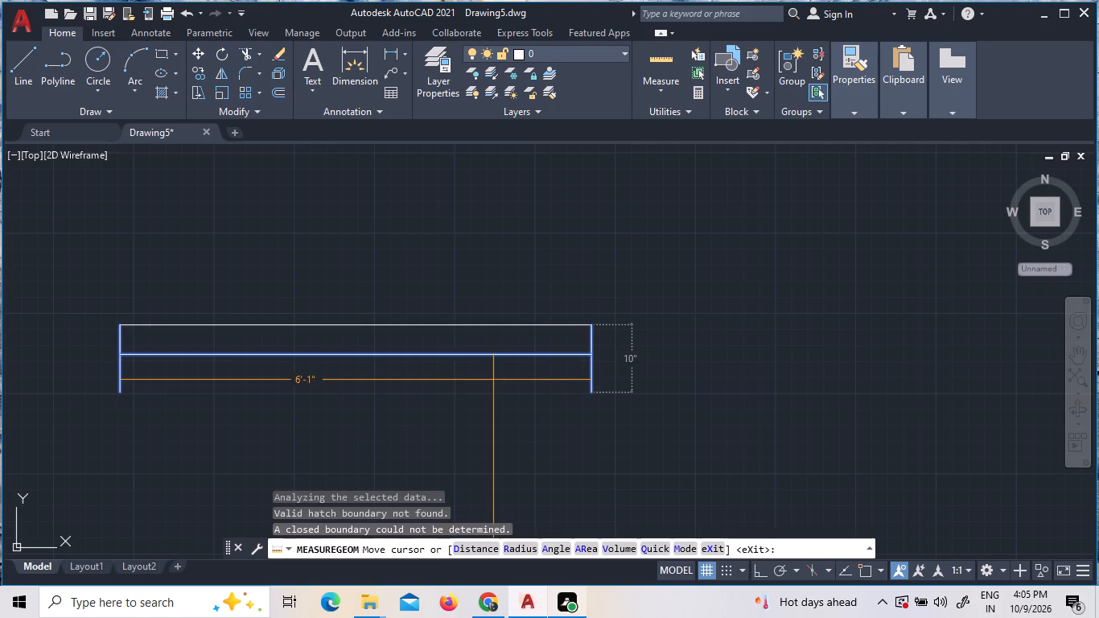
{"action": "key", "text": "Escape"}
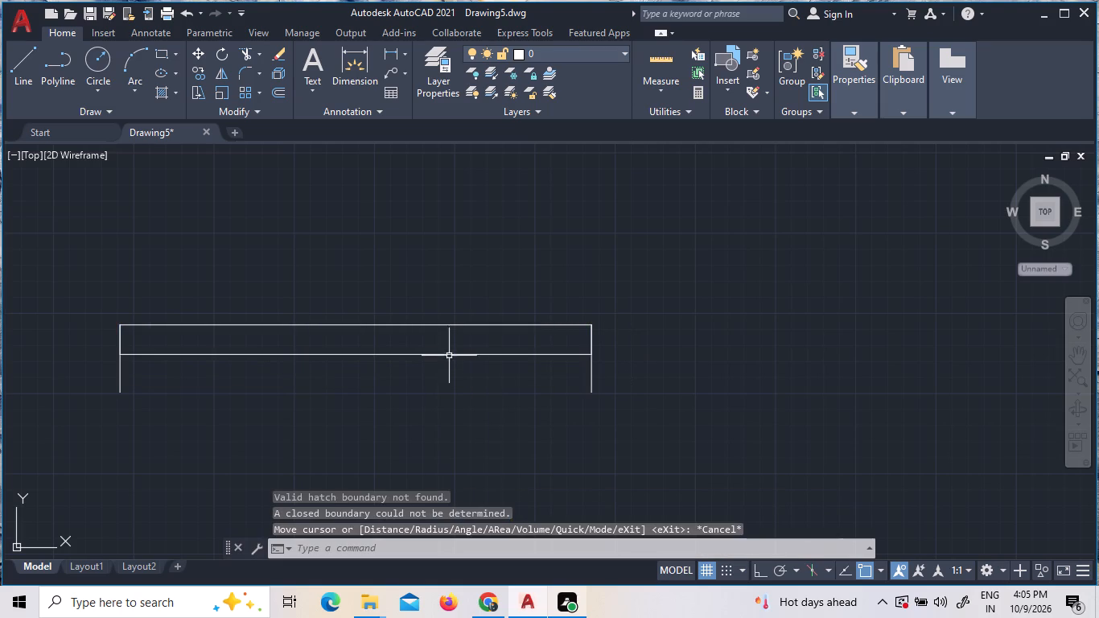
Shorten the door block from its left end to a width of about 5'-3".
{"action": "left_click", "coordinate": [449, 354]}
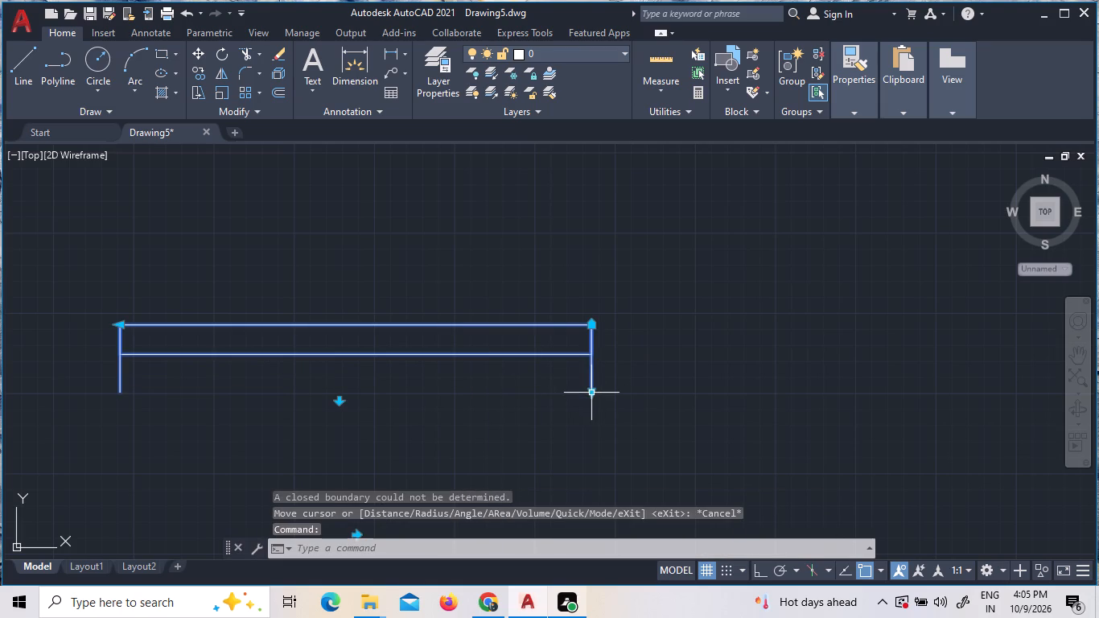
{"action": "left_click", "coordinate": [591, 393]}
{"action": "left_click", "coordinate": [590, 383]}
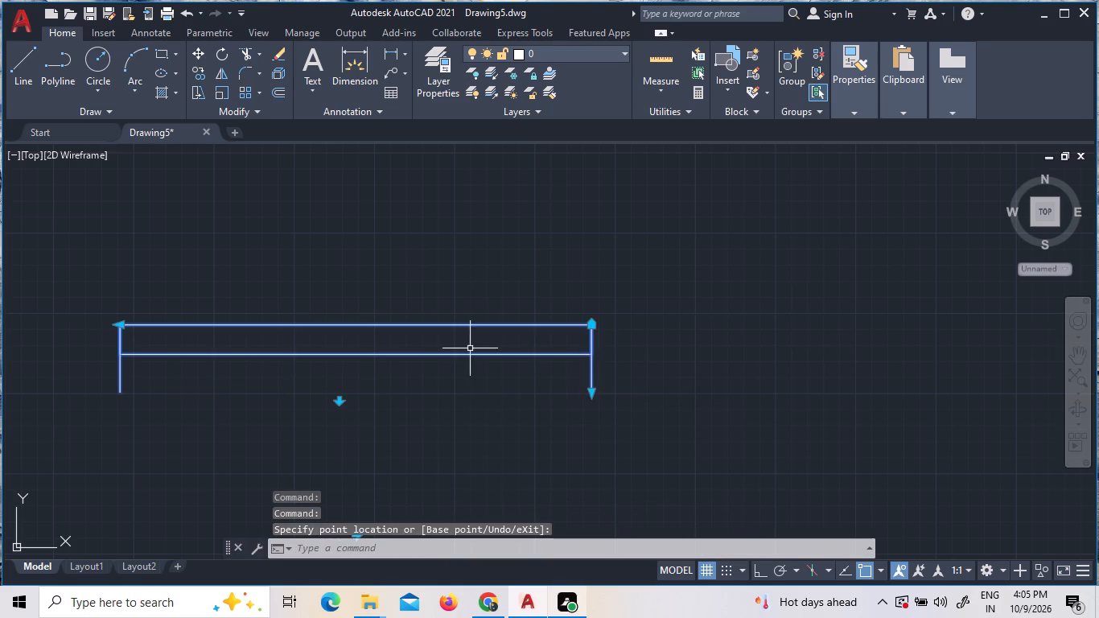
{"action": "left_click", "coordinate": [121, 325]}
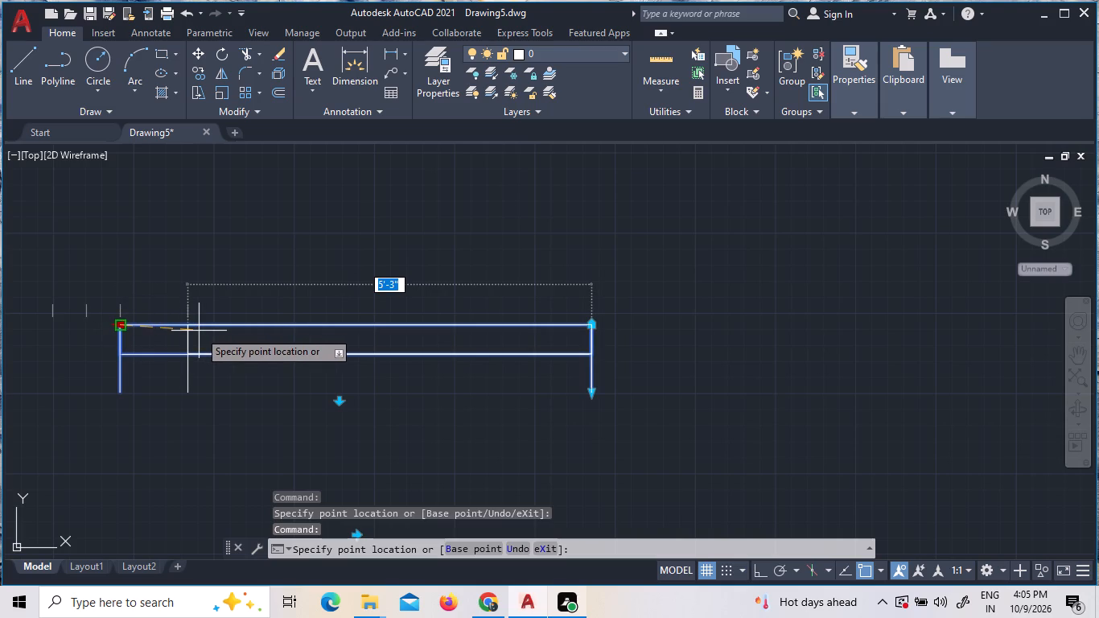
{"action": "left_click", "coordinate": [199, 331]}
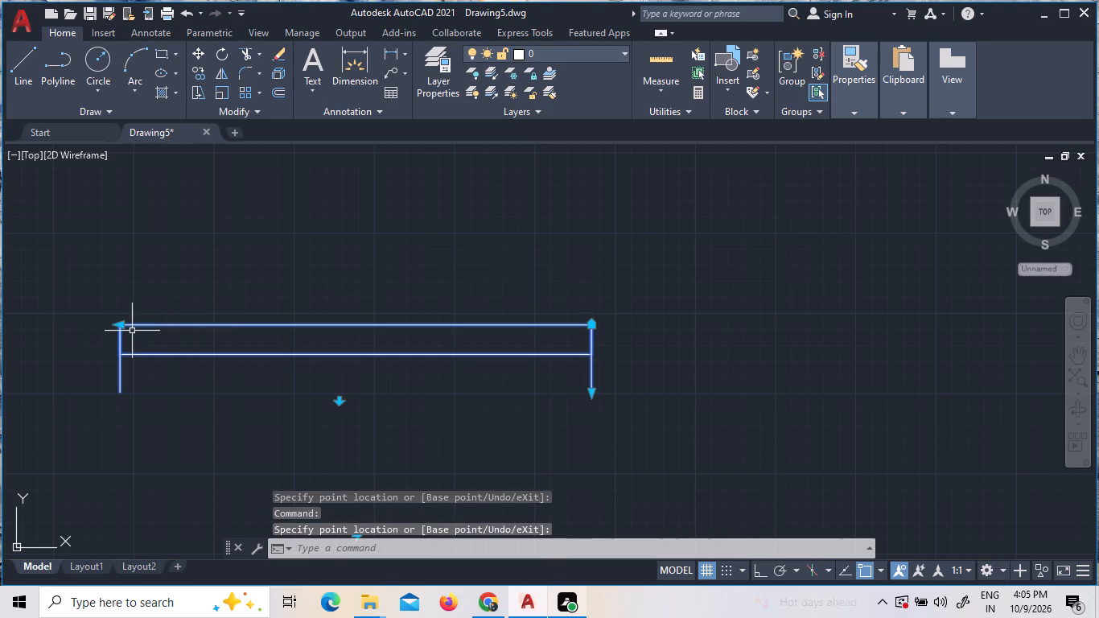
{"action": "left_click", "coordinate": [121, 323]}
{"action": "left_click", "coordinate": [205, 322]}
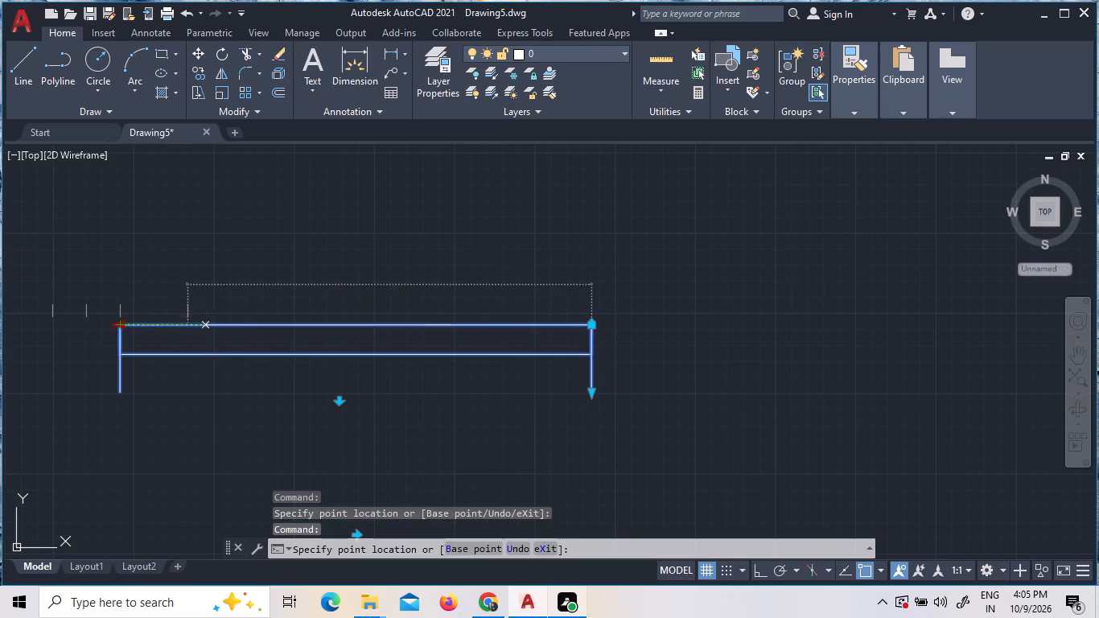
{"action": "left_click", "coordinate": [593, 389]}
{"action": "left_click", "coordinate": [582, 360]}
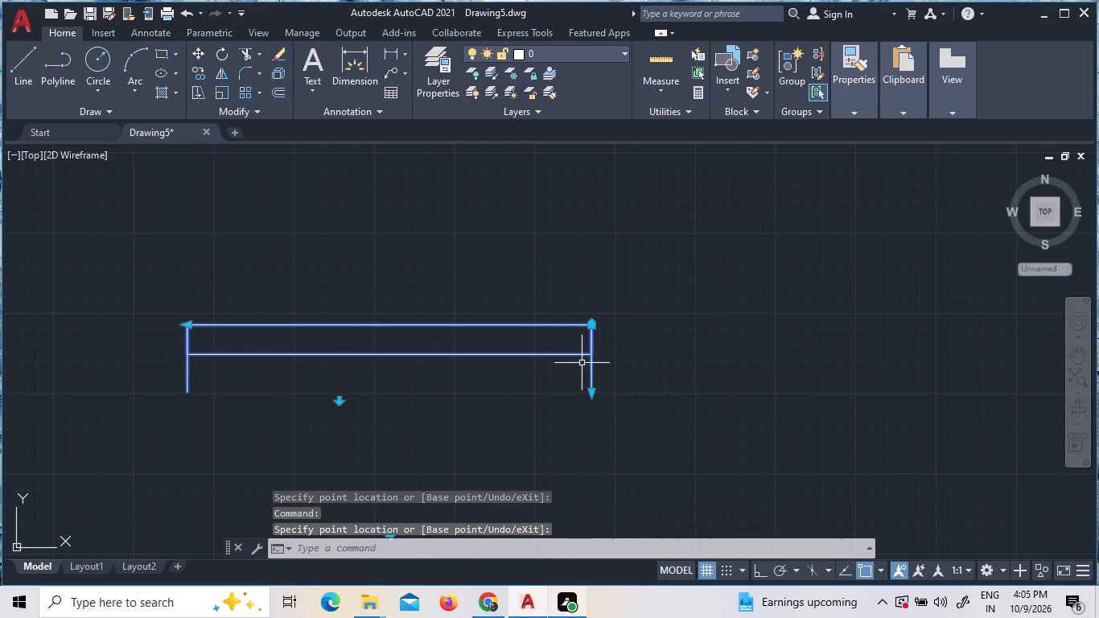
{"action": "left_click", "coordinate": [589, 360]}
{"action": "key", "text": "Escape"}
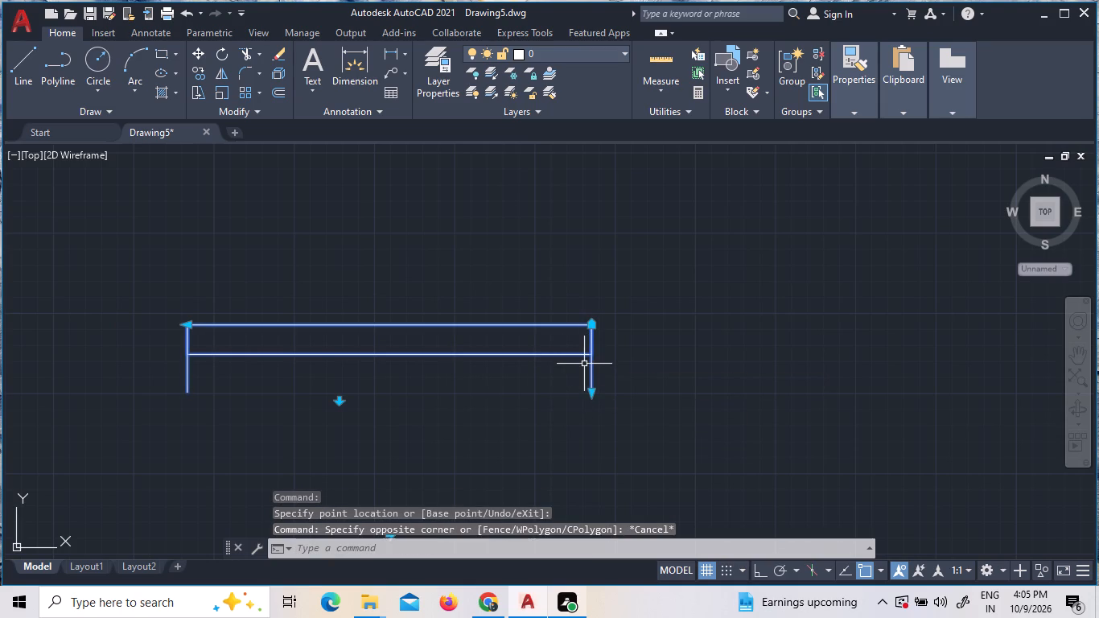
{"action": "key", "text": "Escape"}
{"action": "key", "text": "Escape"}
Scale the door block down from its lower right wall end to about 4'-8" wide.
{"action": "key", "text": "s"}
{"action": "key", "text": "c"}
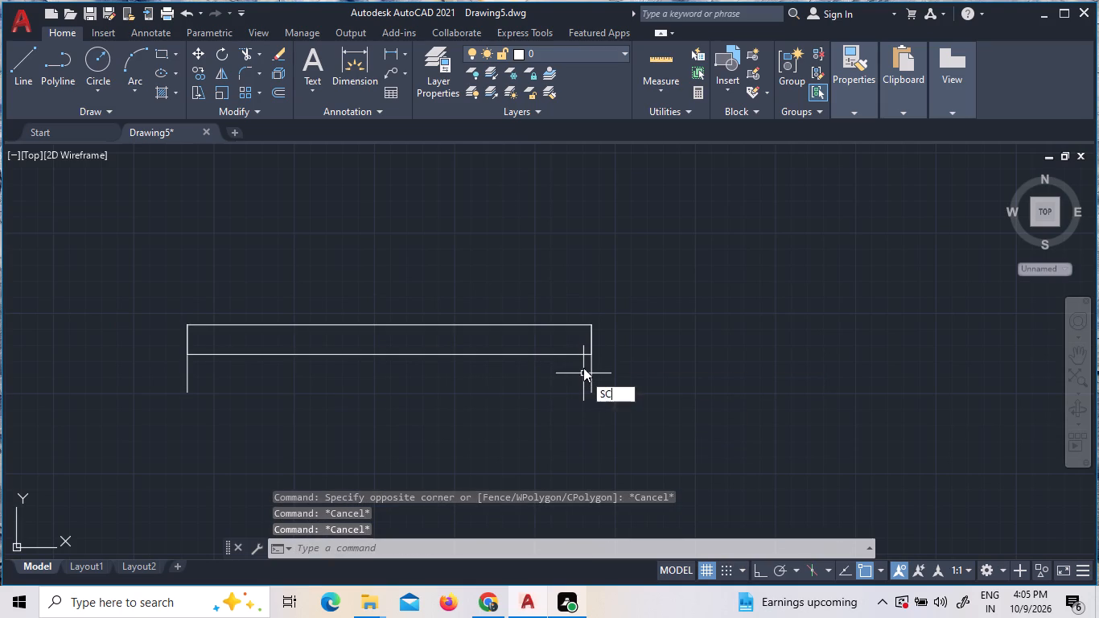
{"action": "key", "text": "space"}
{"action": "left_click", "coordinate": [594, 390]}
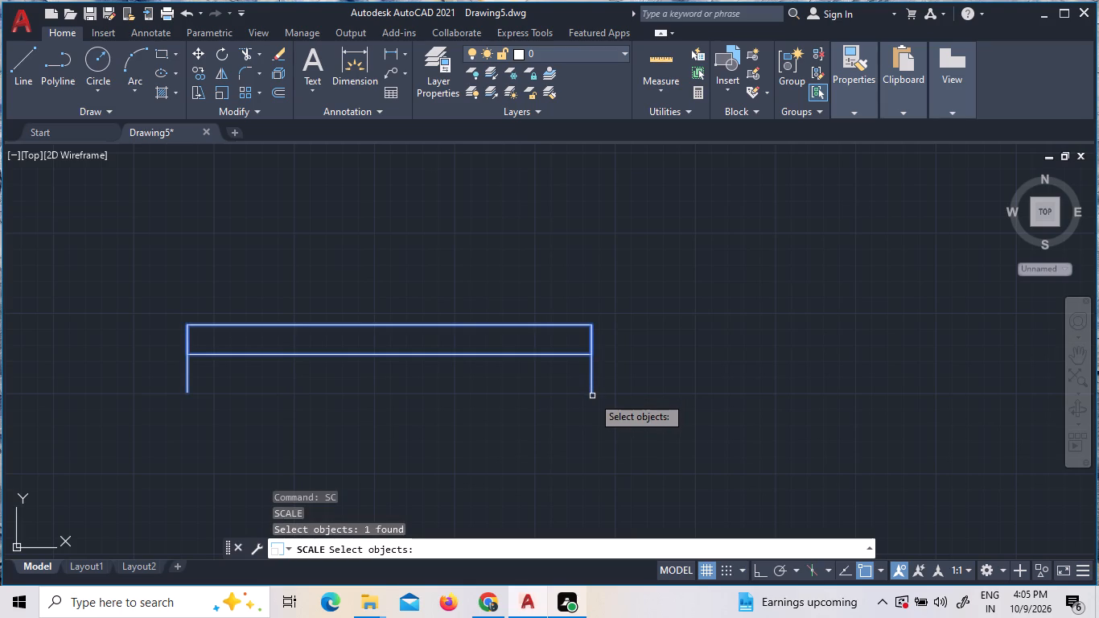
{"action": "left_click", "coordinate": [592, 396]}
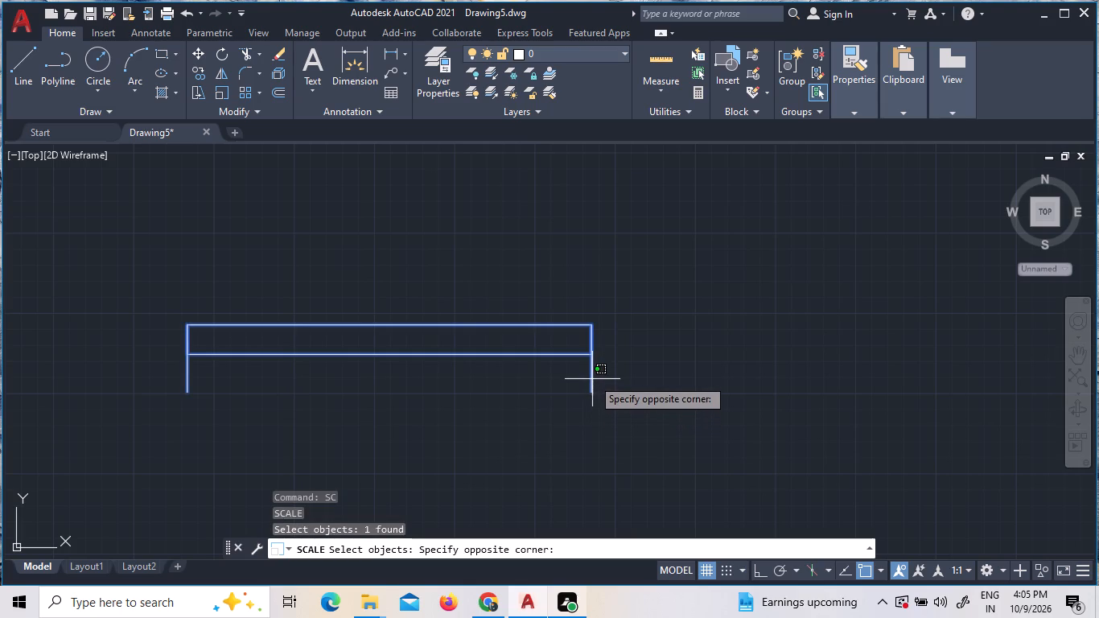
{"action": "left_click", "coordinate": [608, 391]}
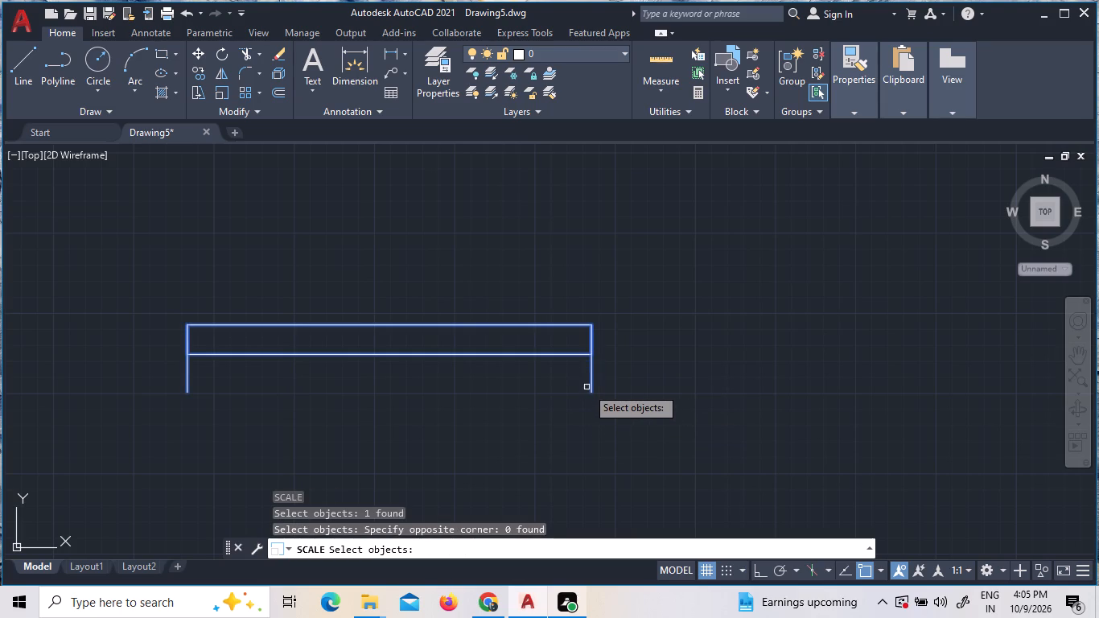
{"action": "key", "text": "space"}
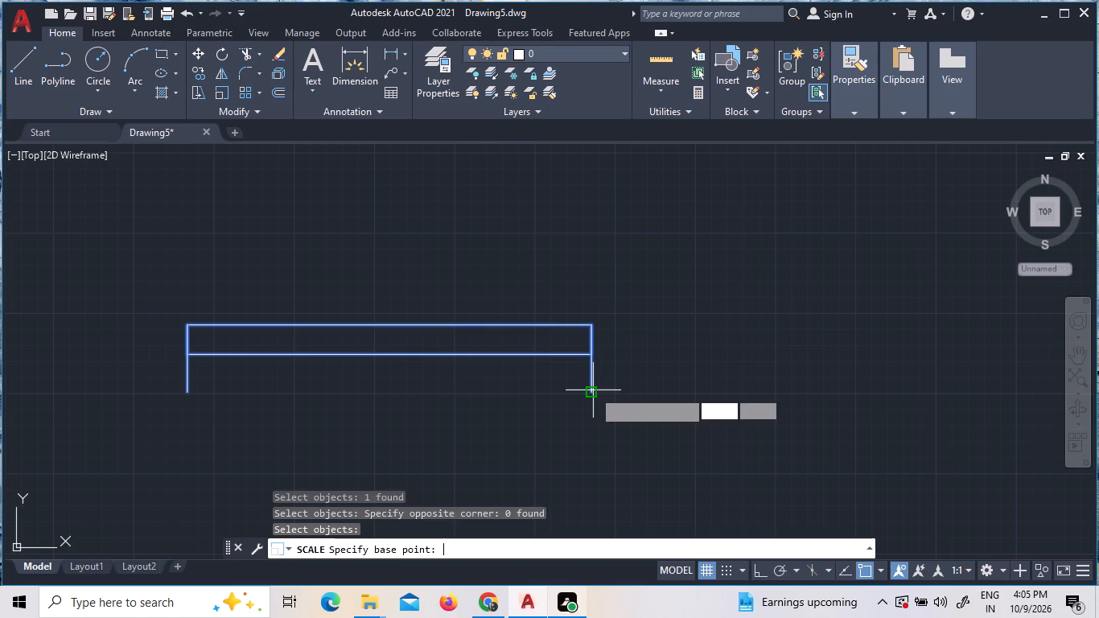
{"action": "scroll", "coordinate": [599, 381], "scroll_direction": "up", "scroll_amount": 4}
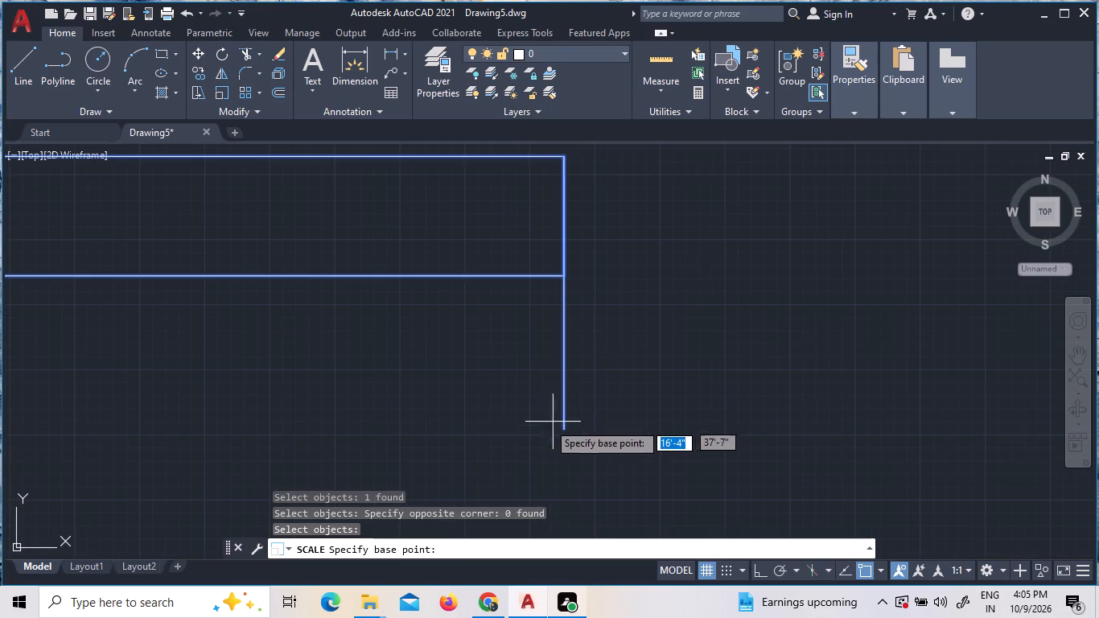
{"action": "left_click", "coordinate": [561, 430]}
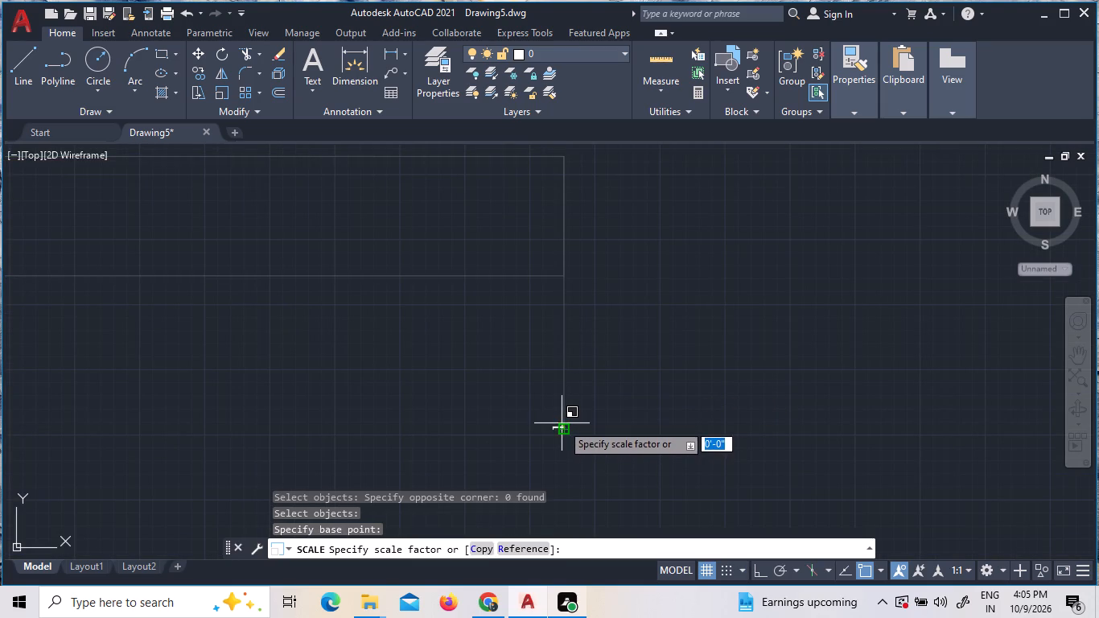
{"action": "scroll", "coordinate": [560, 416], "scroll_direction": "down", "scroll_amount": 4}
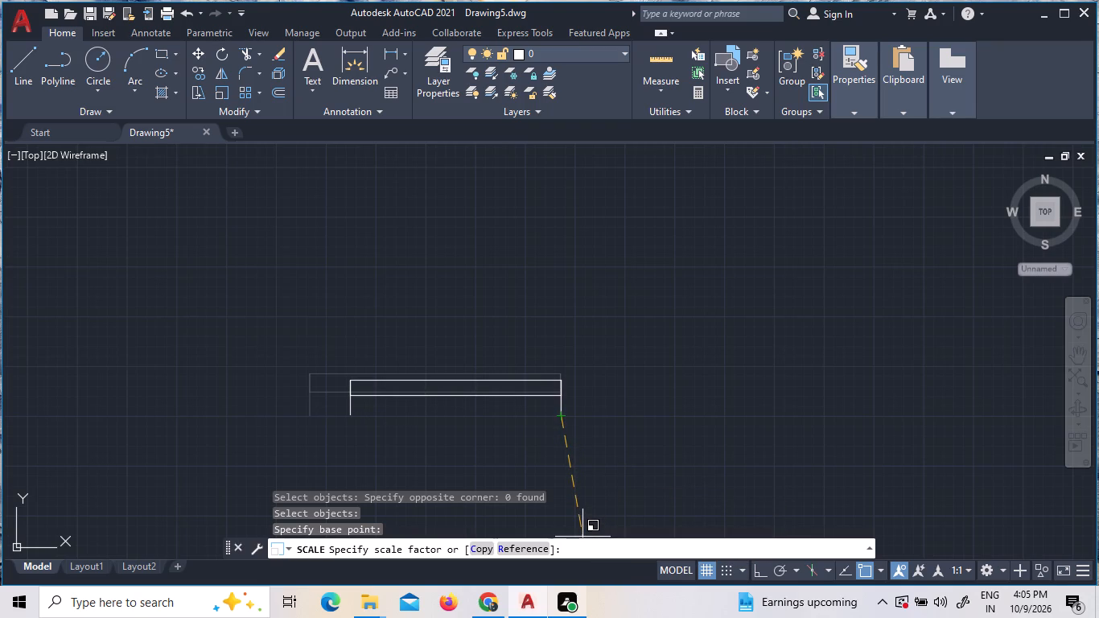
{"action": "left_click", "coordinate": [668, 490]}
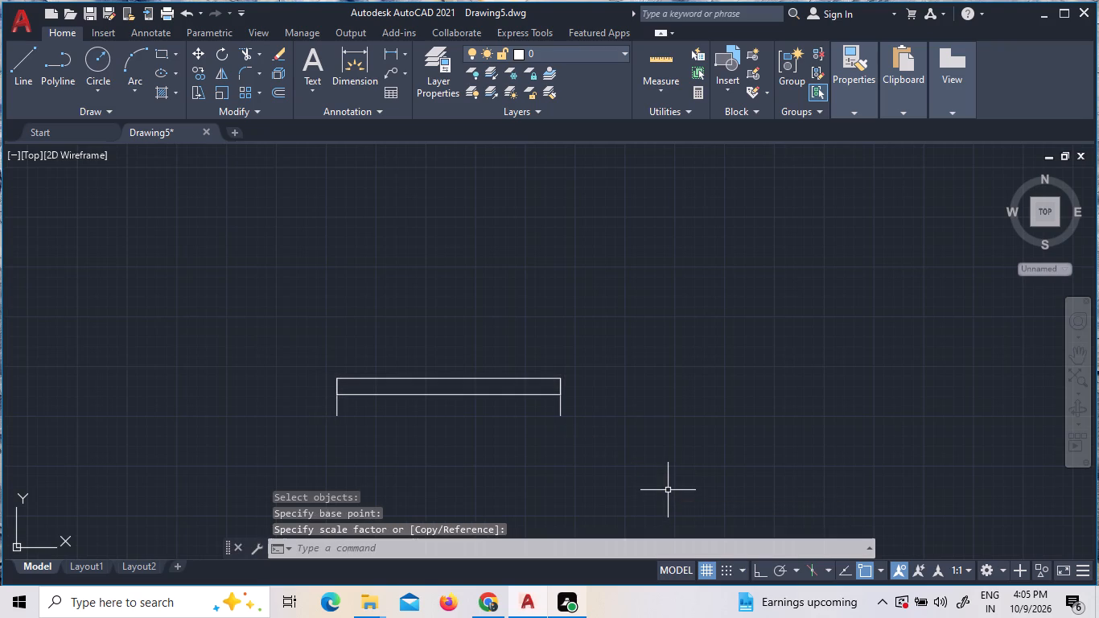
Measure the reduced door block's width and wall thickness with Quick measure.
{"action": "left_click_drag", "start_coordinate": [597, 414], "coordinate": [592, 405]}
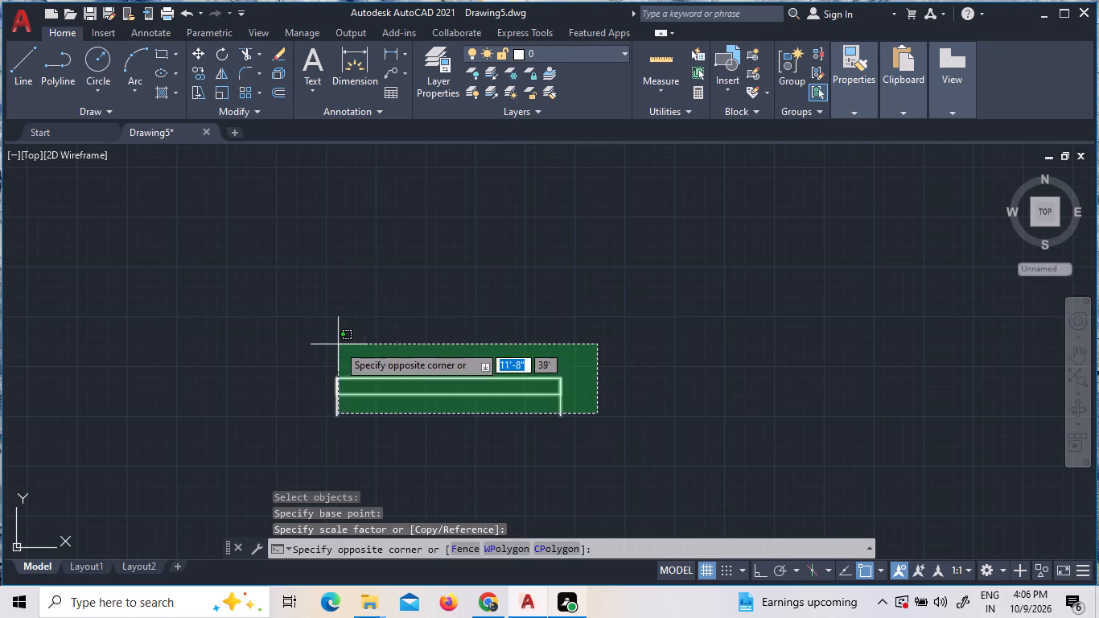
{"action": "left_click", "coordinate": [338, 344]}
{"action": "left_click", "coordinate": [661, 90]}
{"action": "left_click", "coordinate": [664, 129]}
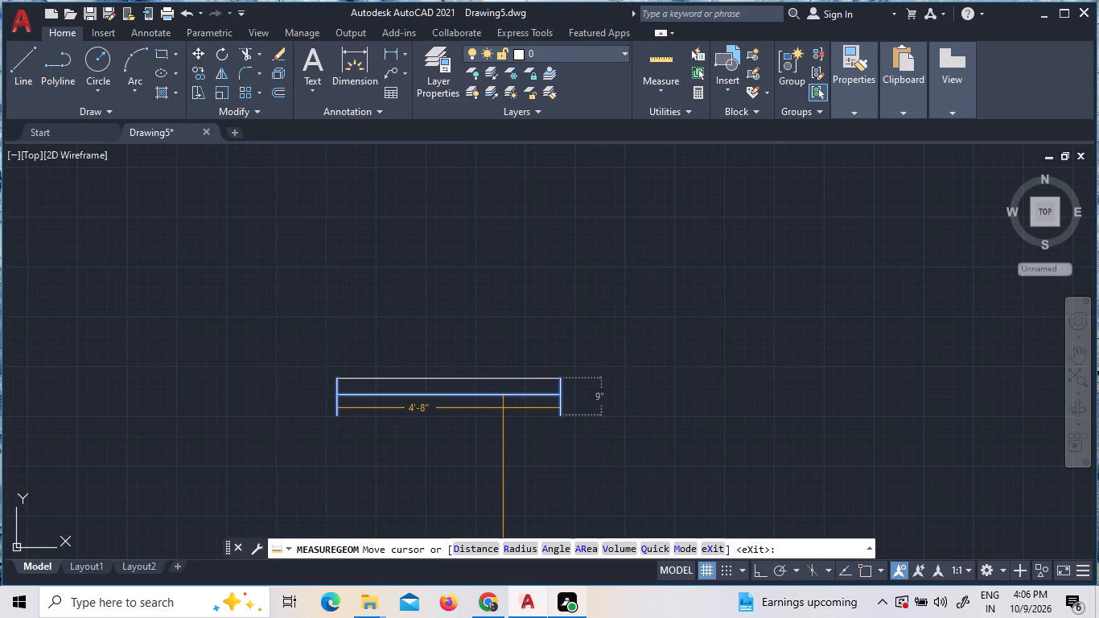
{"action": "key", "text": "Escape"}
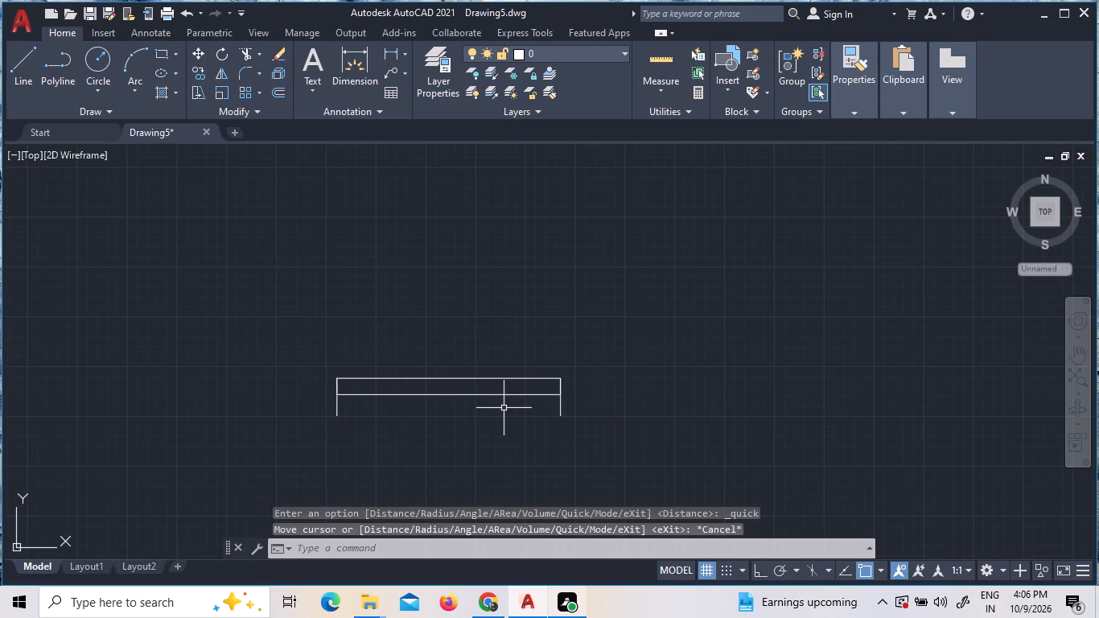
Stretch the left end of the door block outward to a width of about 5'-5".
{"action": "left_click", "coordinate": [561, 404]}
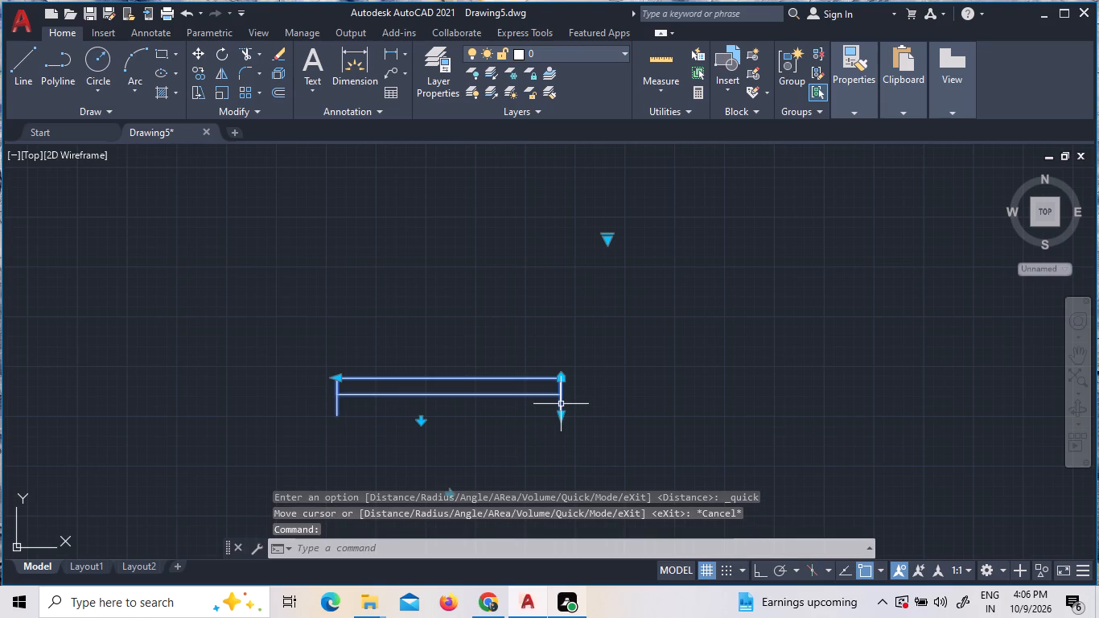
{"action": "left_click", "coordinate": [338, 378]}
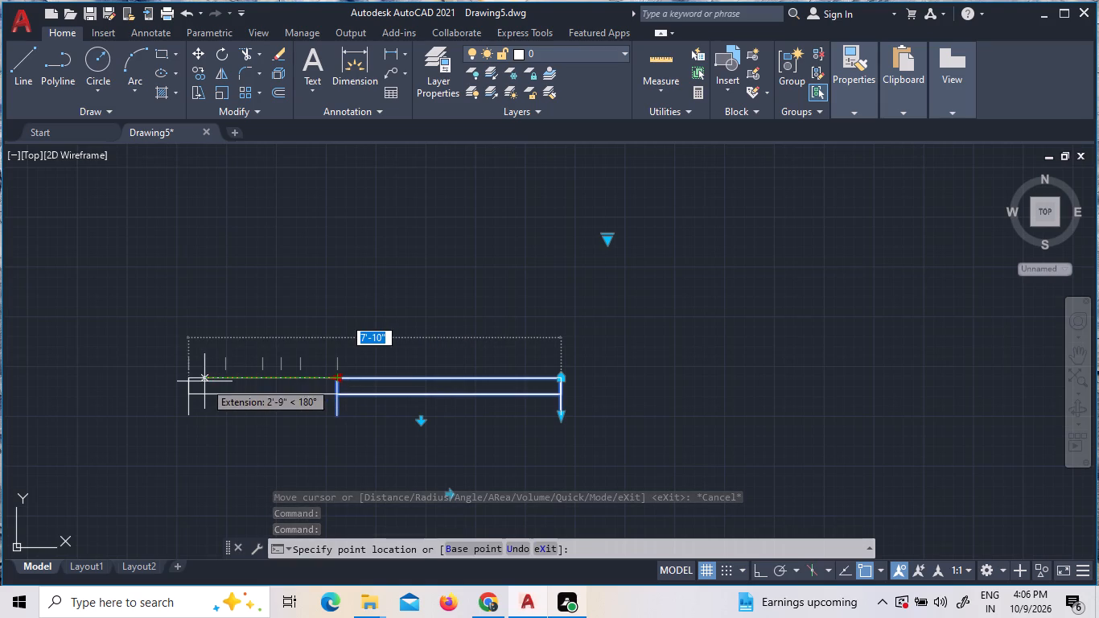
{"action": "left_click", "coordinate": [312, 383]}
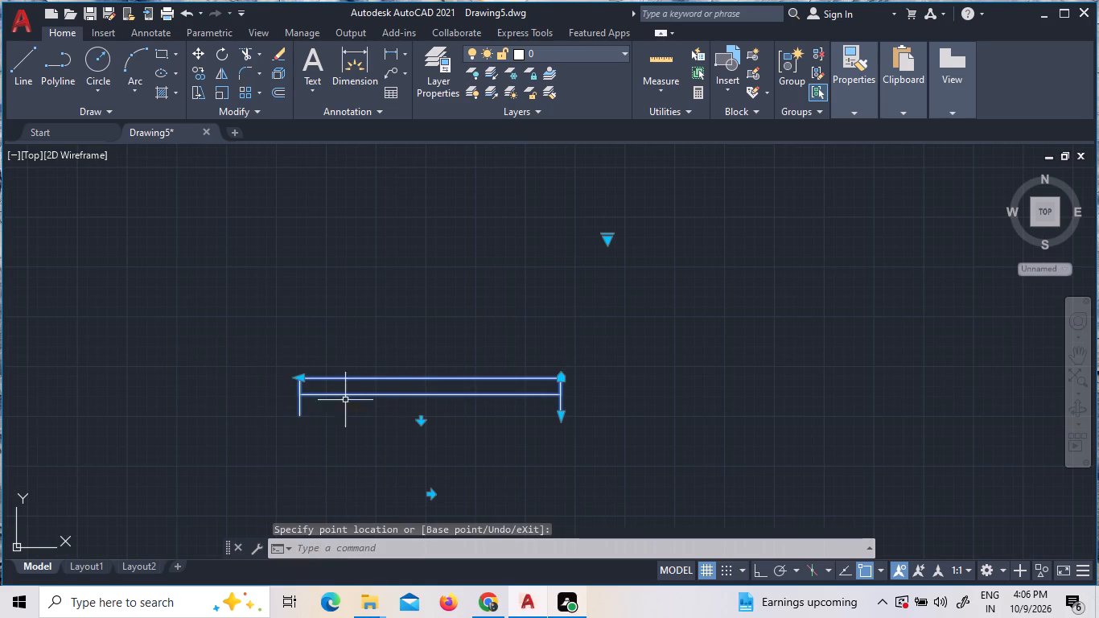
Flip the door block both vertically and horizontally so its wall ends point up and its insertion corner is at the left.
{"action": "left_click", "coordinate": [616, 431]}
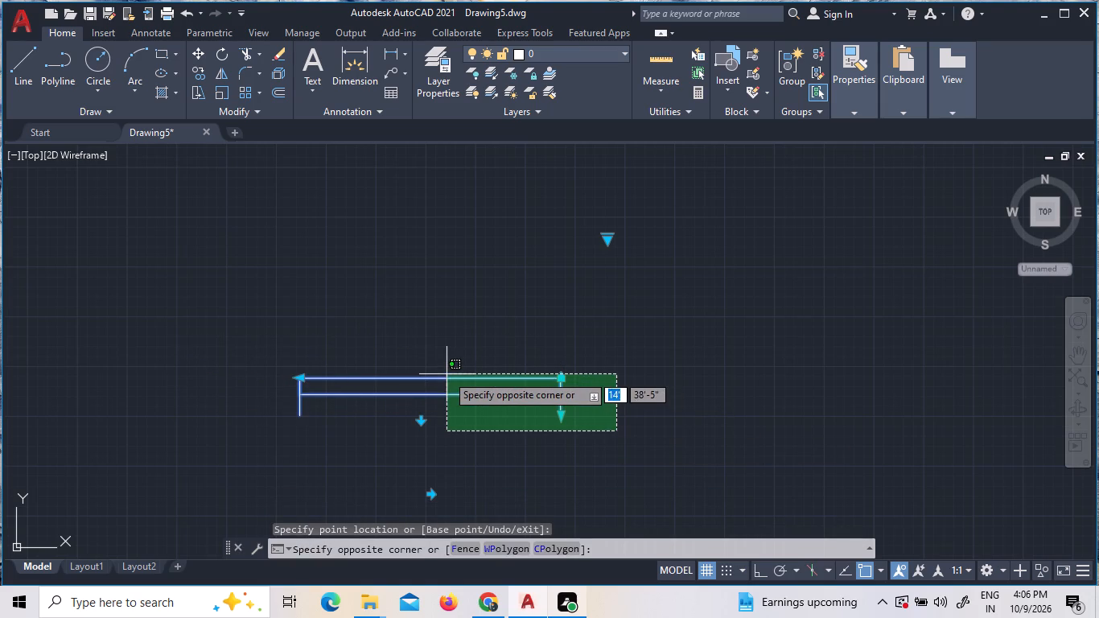
{"action": "left_click", "coordinate": [447, 374]}
{"action": "right_click", "coordinate": [518, 389]}
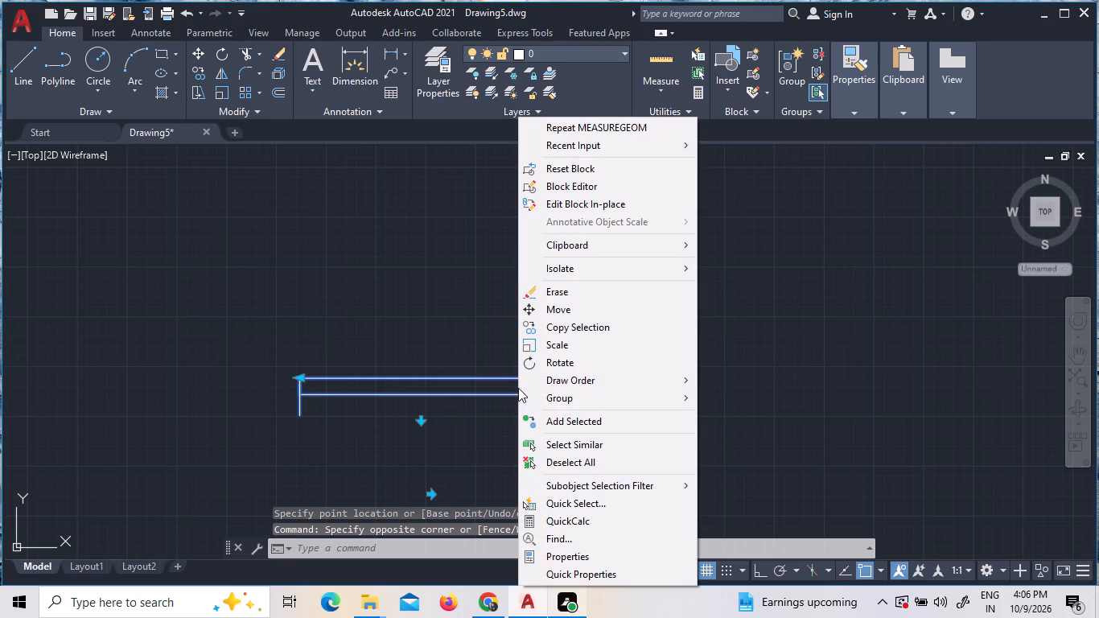
{"action": "left_click", "coordinate": [419, 336]}
{"action": "left_click", "coordinate": [411, 430]}
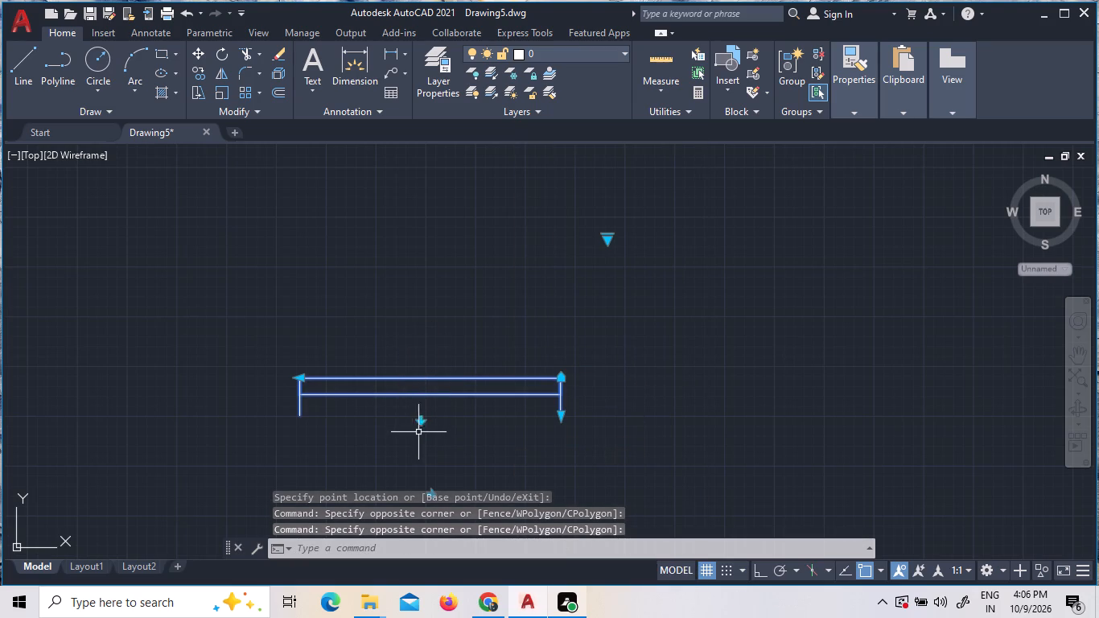
{"action": "left_click", "coordinate": [420, 422]}
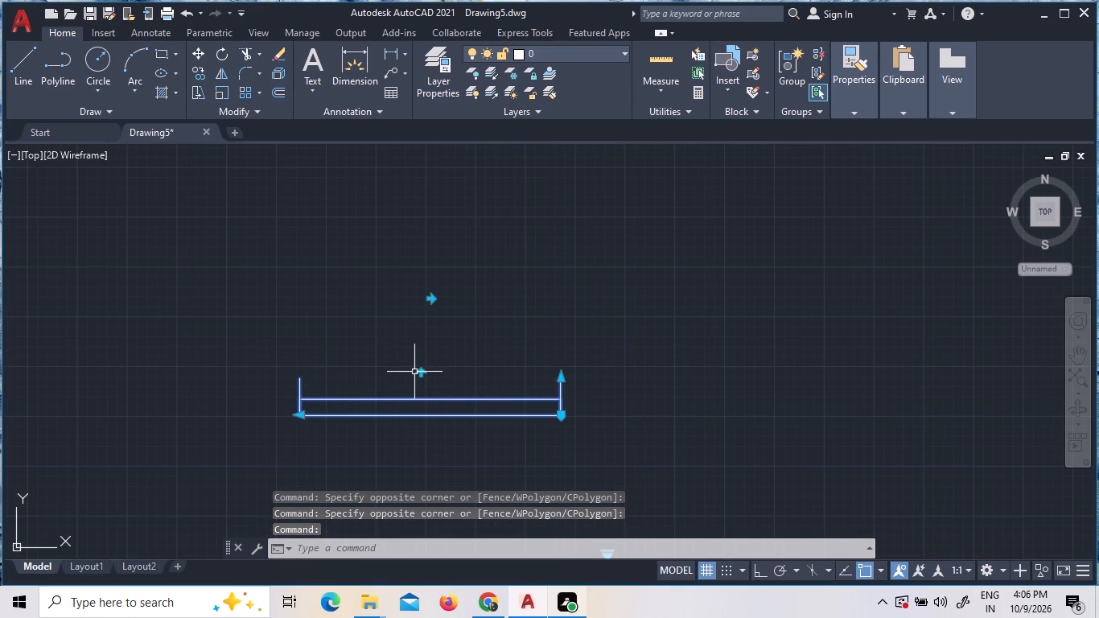
{"action": "left_click", "coordinate": [434, 298]}
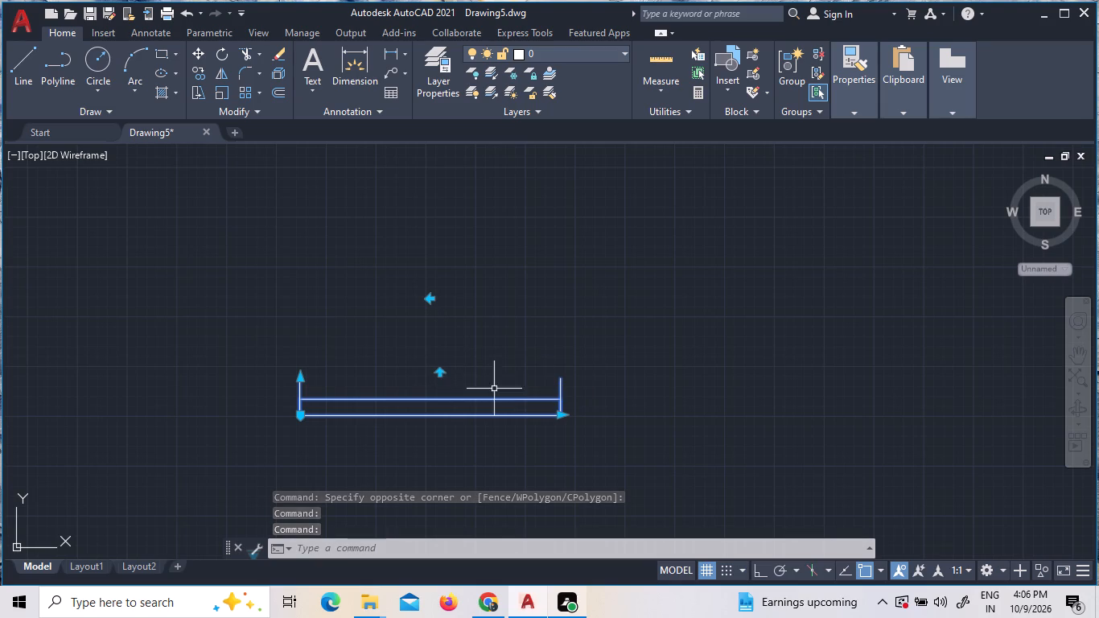
Move the door block into the left half of the opening in the parking area's front wall.
{"action": "right_click", "coordinate": [500, 374]}
{"action": "left_click", "coordinate": [617, 321]}
{"action": "left_click", "coordinate": [587, 349]}
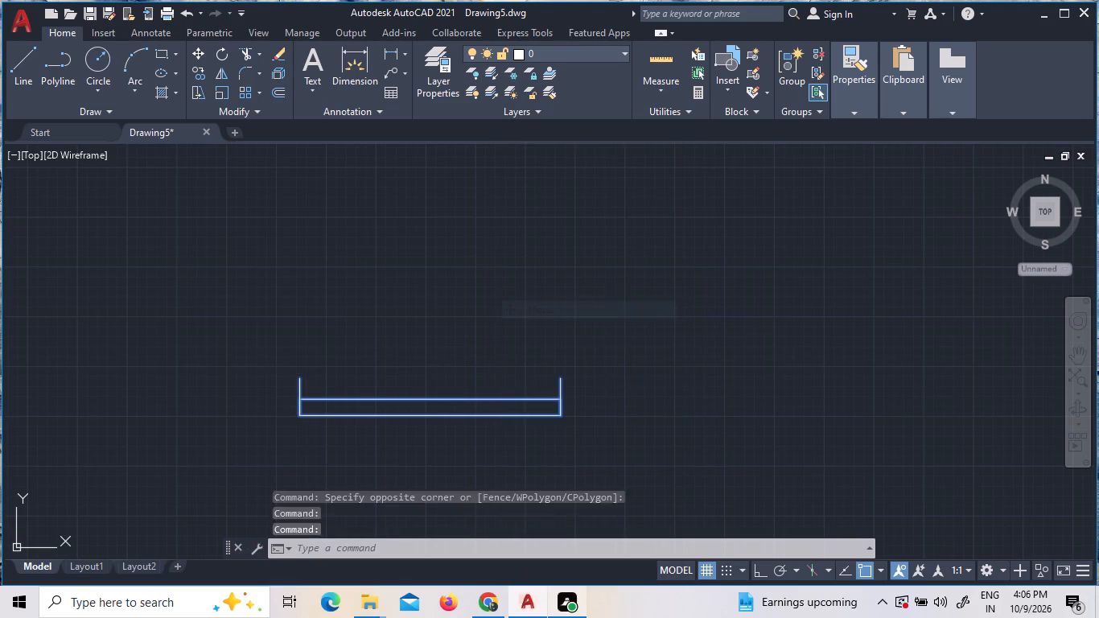
{"action": "scroll", "coordinate": [646, 359], "scroll_direction": "down", "scroll_amount": 4}
{"action": "scroll", "coordinate": [554, 317], "scroll_direction": "down", "scroll_amount": 3}
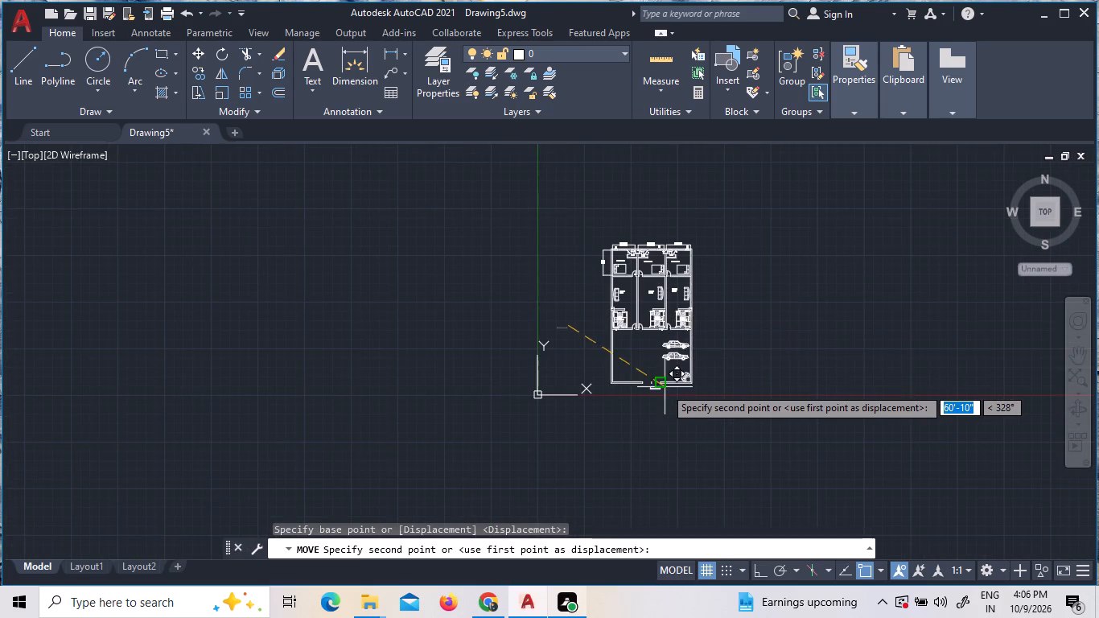
{"action": "scroll", "coordinate": [665, 387], "scroll_direction": "up", "scroll_amount": 5}
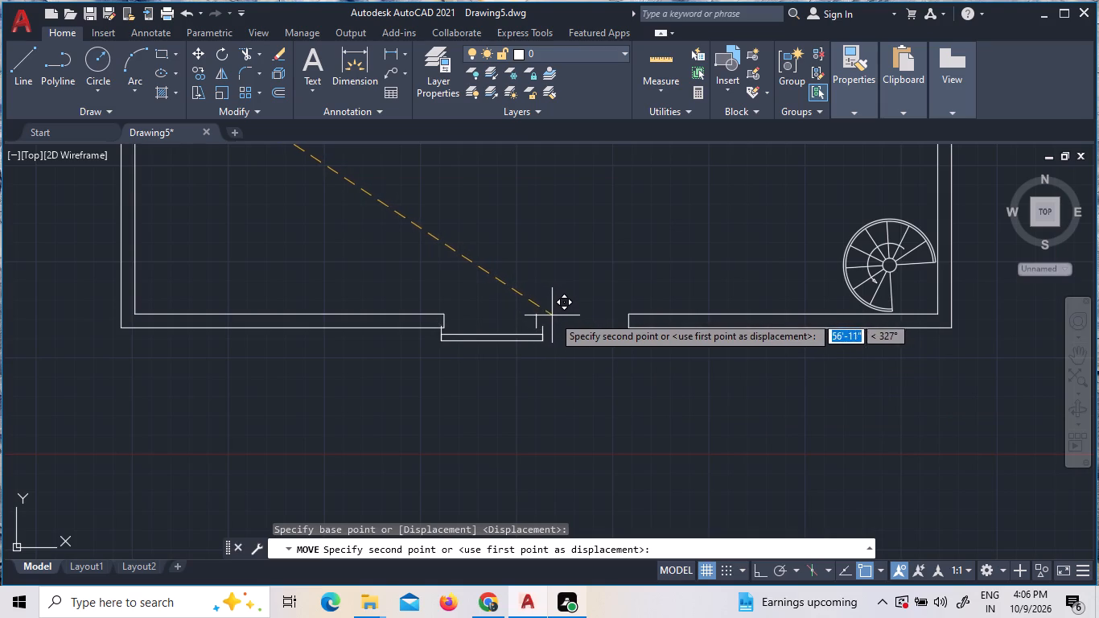
{"action": "scroll", "coordinate": [553, 318], "scroll_direction": "up", "scroll_amount": 4}
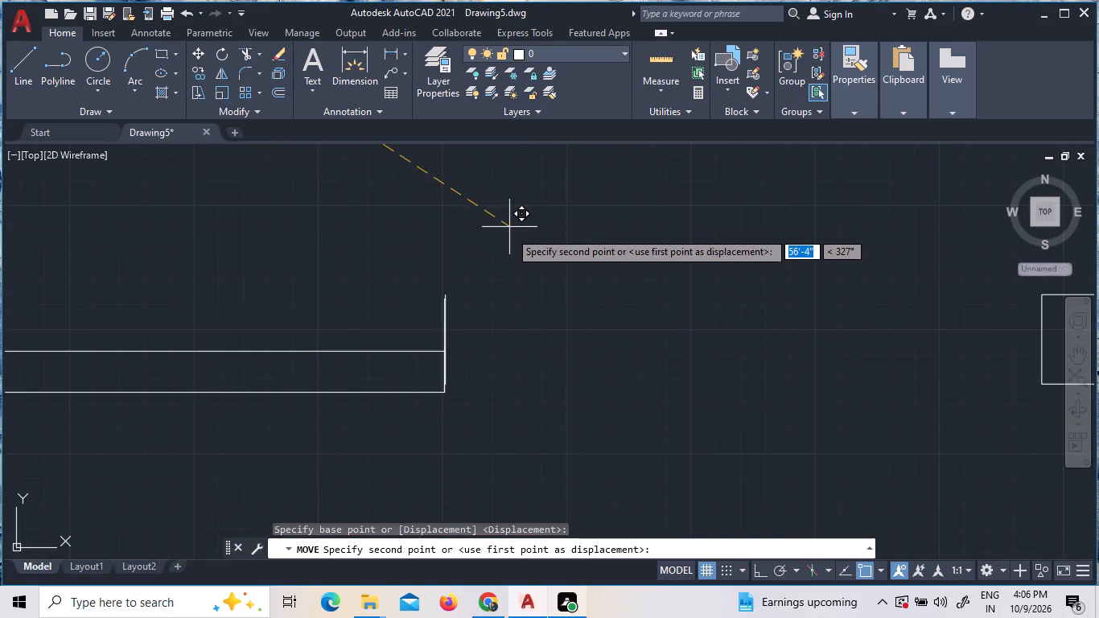
{"action": "scroll", "coordinate": [510, 232], "scroll_direction": "down", "scroll_amount": 3}
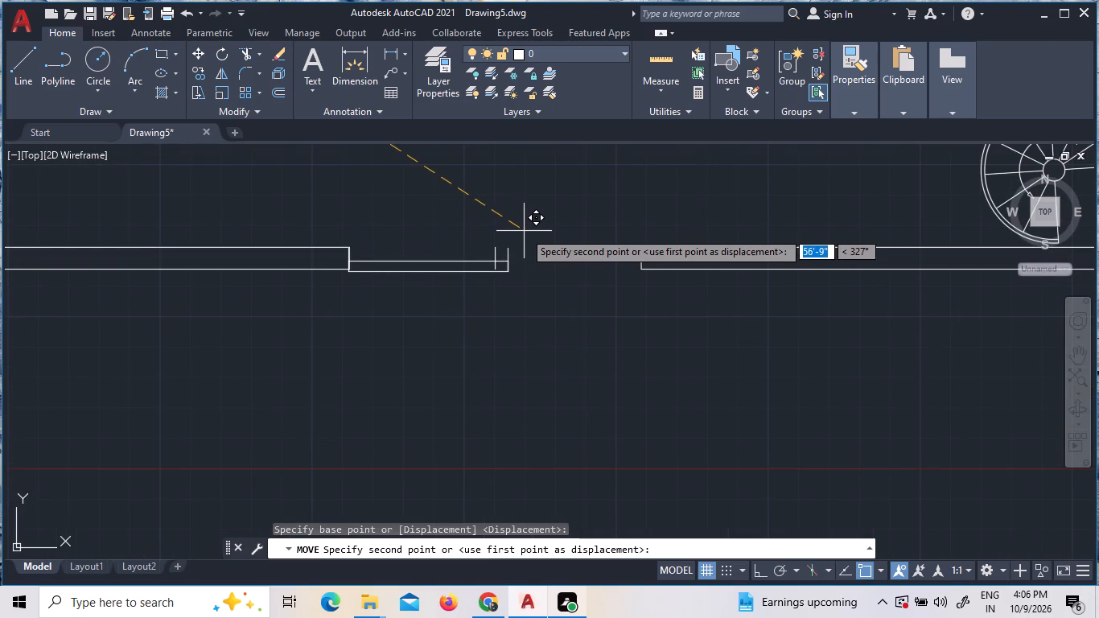
{"action": "left_click", "coordinate": [524, 231]}
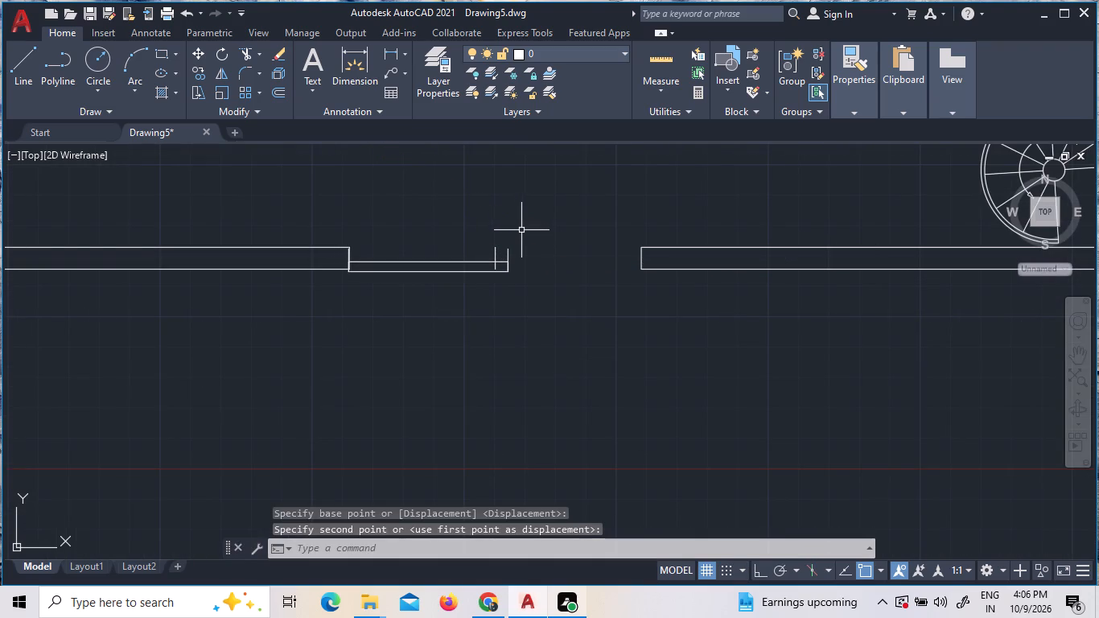
Move the door block by its upper right corner onto the top of the short line at the middle of the opening.
{"action": "left_click_drag", "start_coordinate": [507, 265], "coordinate": [509, 255]}
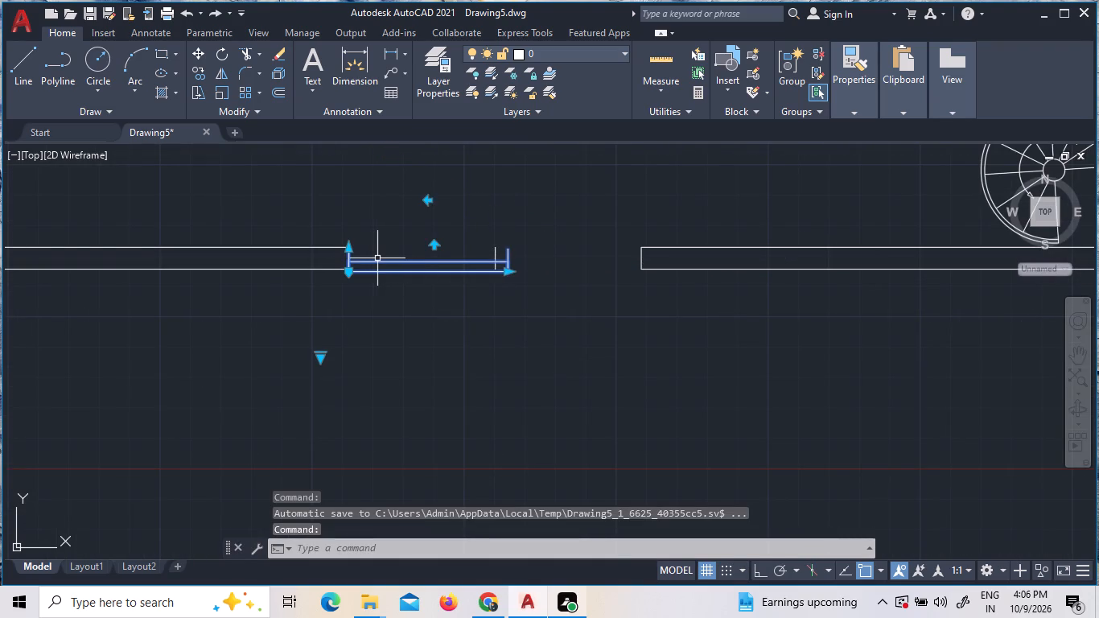
{"action": "right_click", "coordinate": [500, 262]}
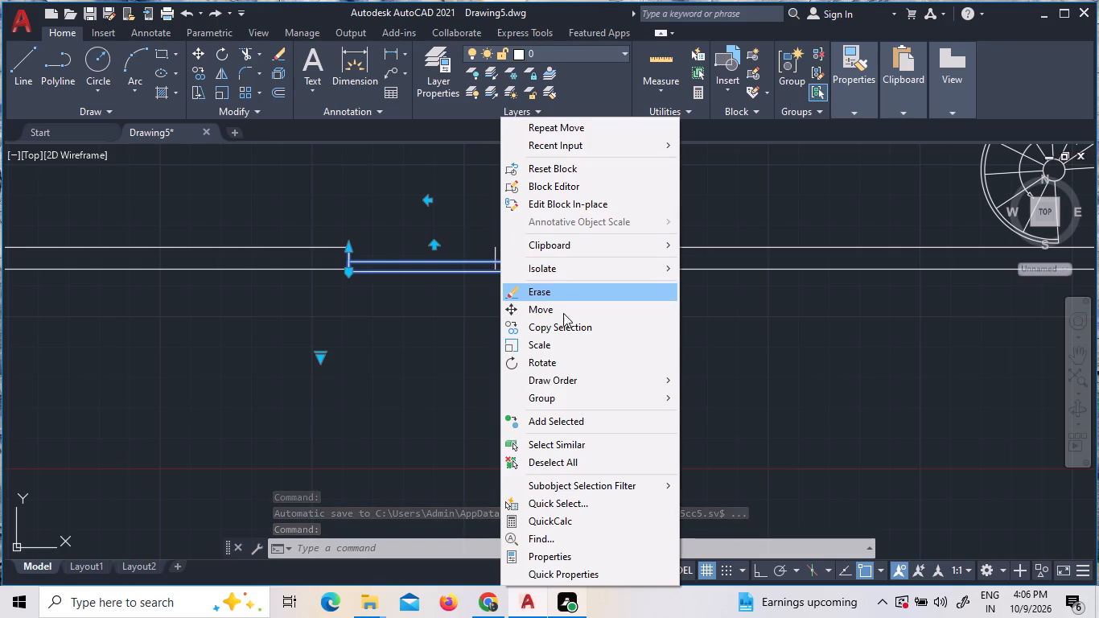
{"action": "left_click", "coordinate": [570, 307]}
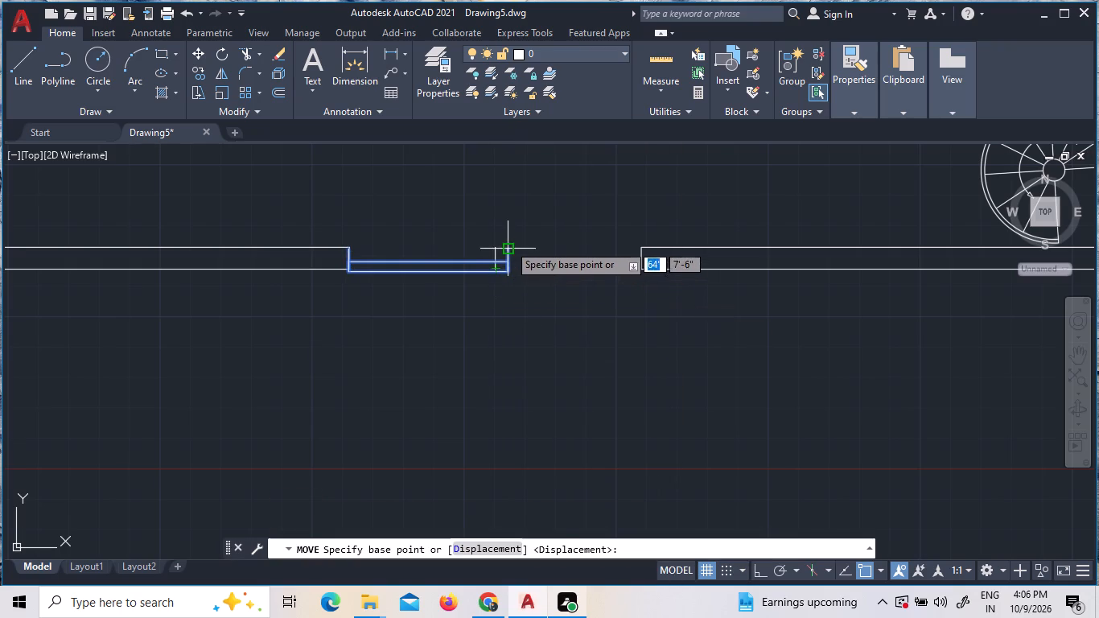
{"action": "left_click", "coordinate": [508, 244]}
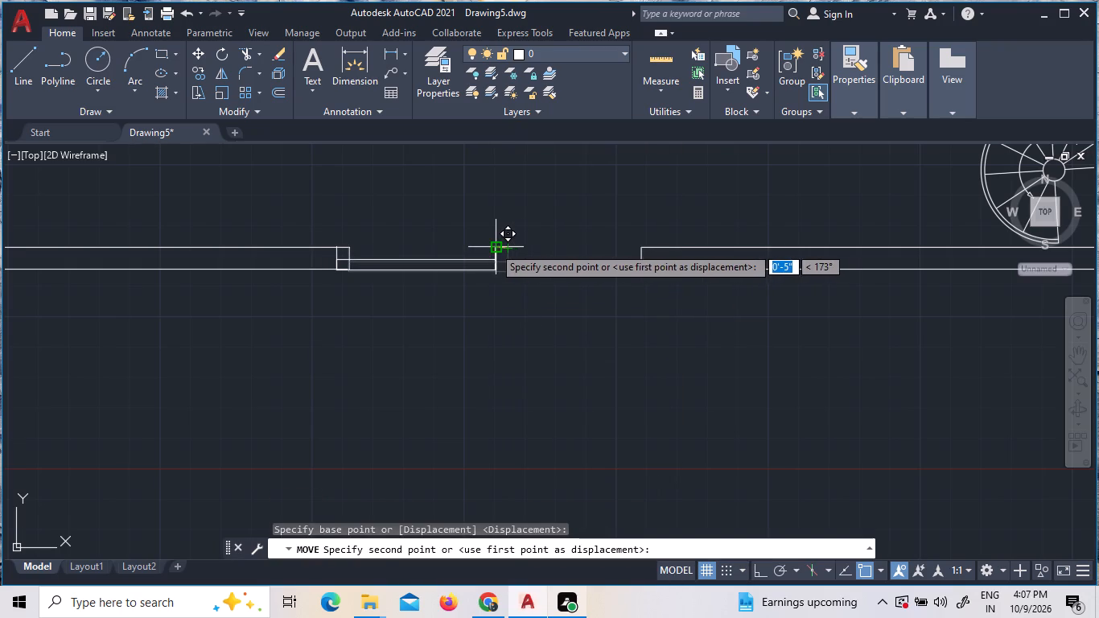
{"action": "scroll", "coordinate": [489, 248], "scroll_direction": "up", "scroll_amount": 5}
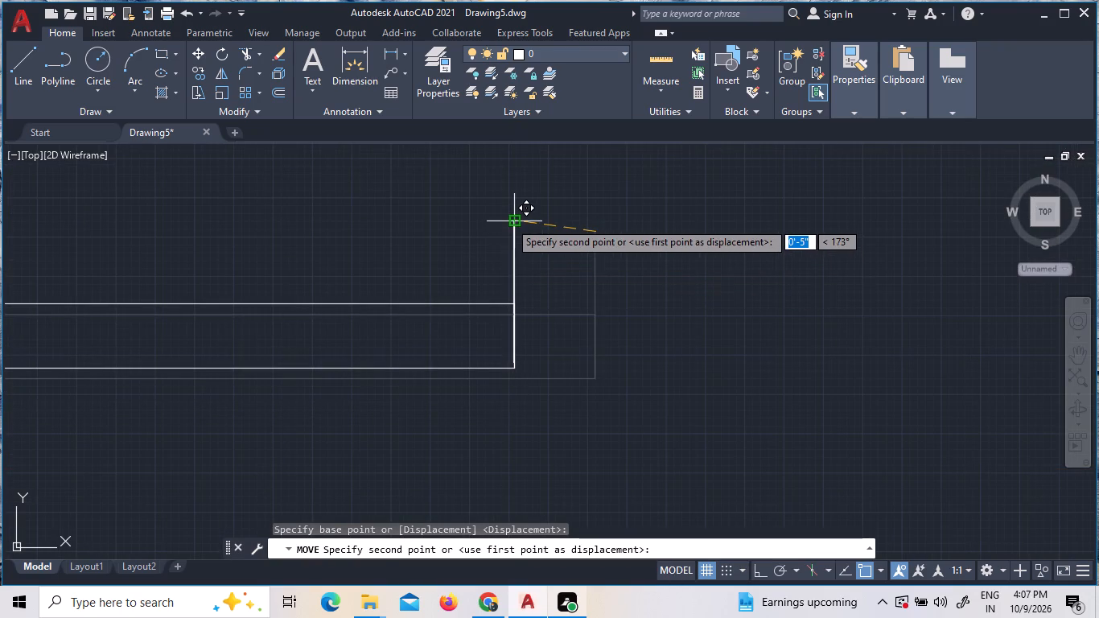
{"action": "left_click", "coordinate": [509, 221]}
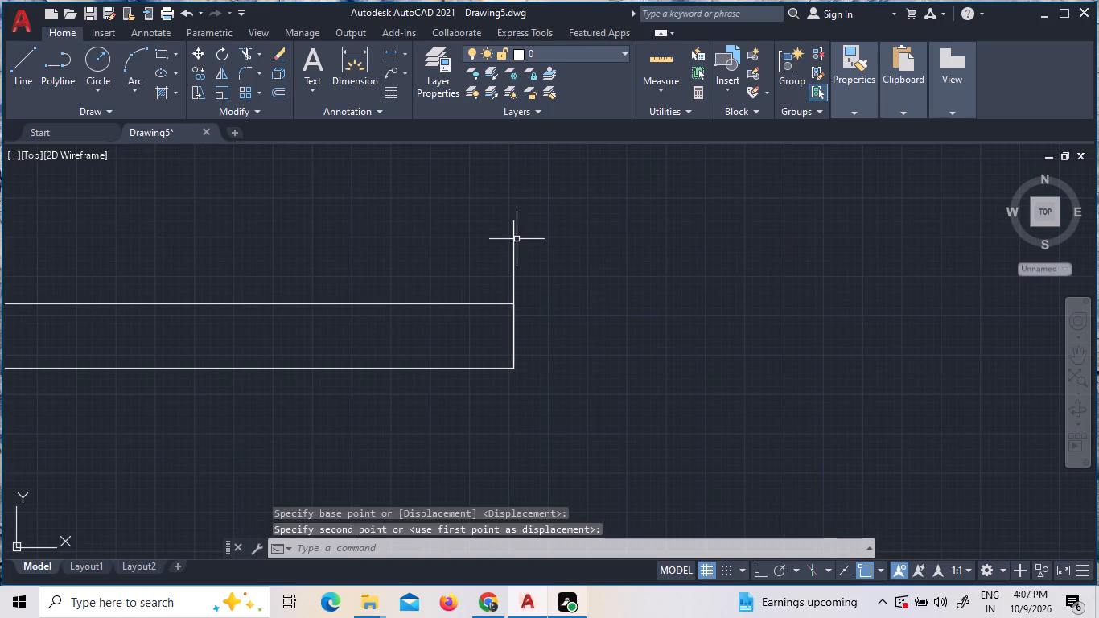
{"action": "scroll", "coordinate": [509, 262], "scroll_direction": "up", "scroll_amount": 1}
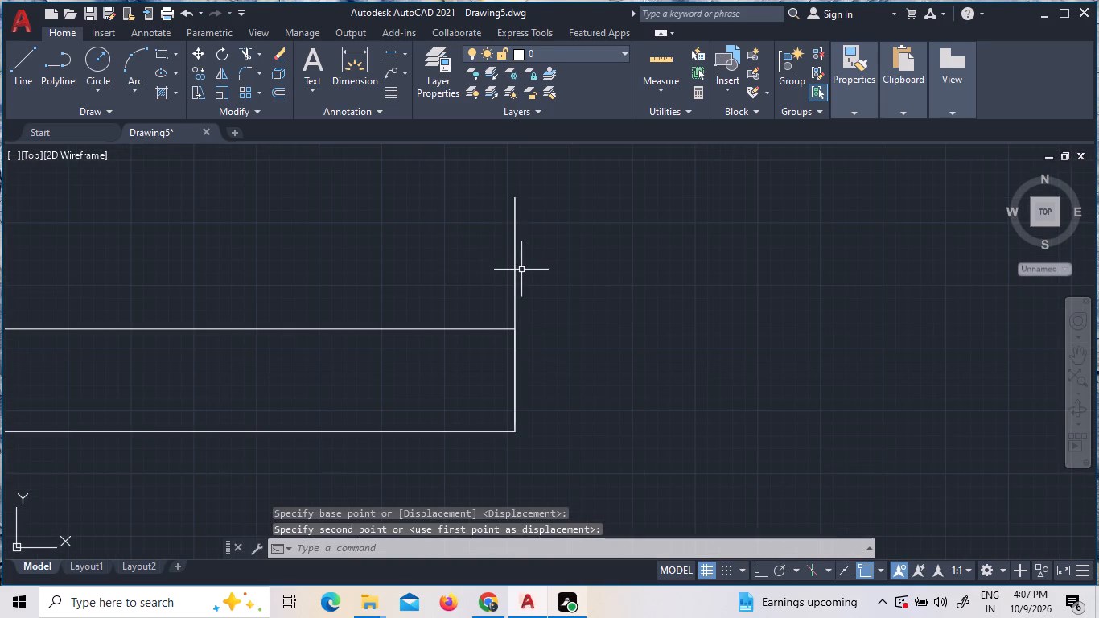
{"action": "scroll", "coordinate": [521, 292], "scroll_direction": "down", "scroll_amount": 8}
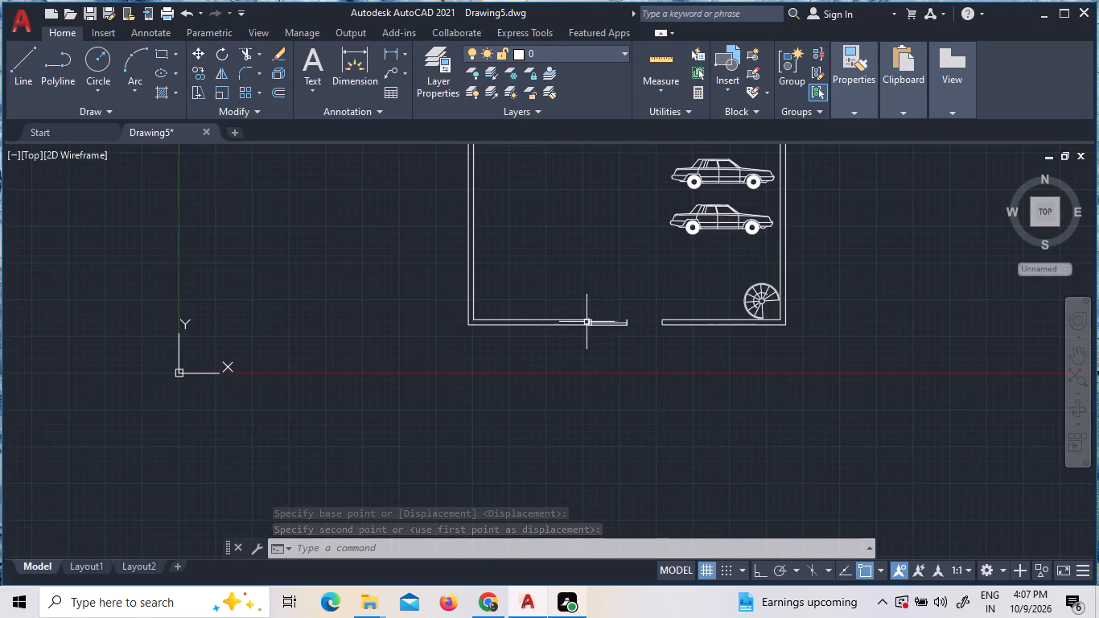
{"action": "scroll", "coordinate": [587, 322], "scroll_direction": "up", "scroll_amount": 6}
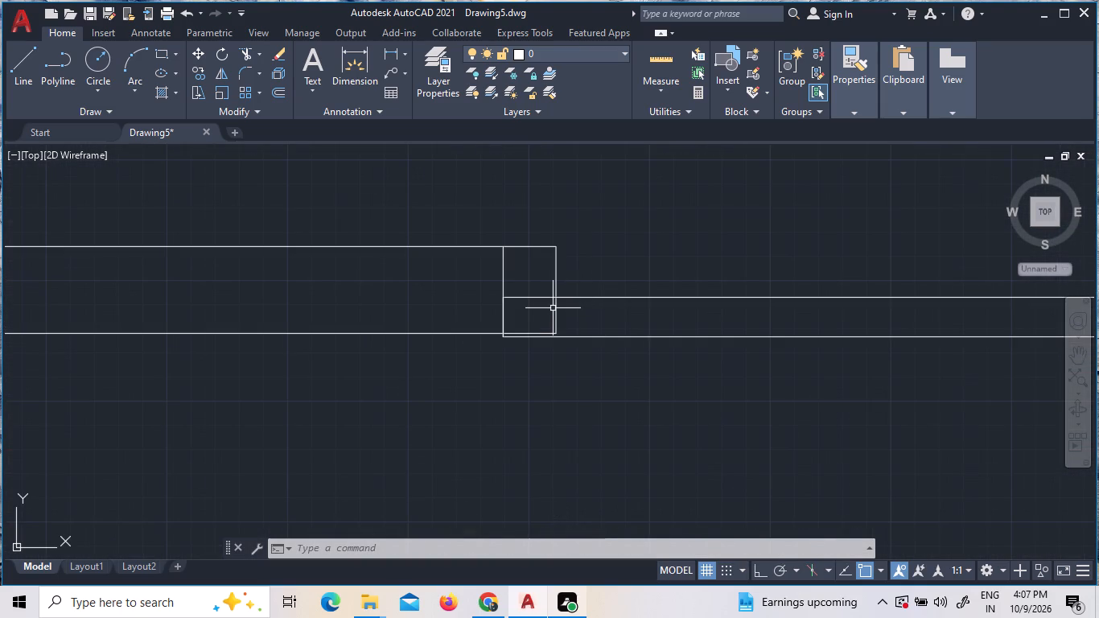
Move the door block by its lower left corner up onto the outer line of the parking area's front wall.
{"action": "scroll", "coordinate": [552, 309], "scroll_direction": "up", "scroll_amount": 2}
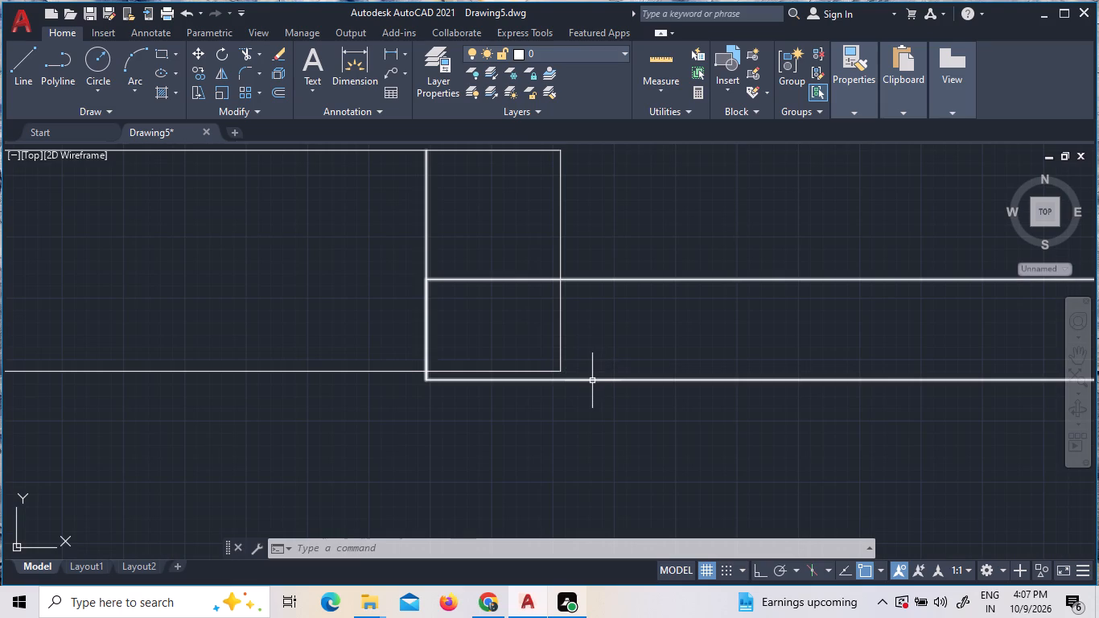
{"action": "left_click", "coordinate": [549, 379]}
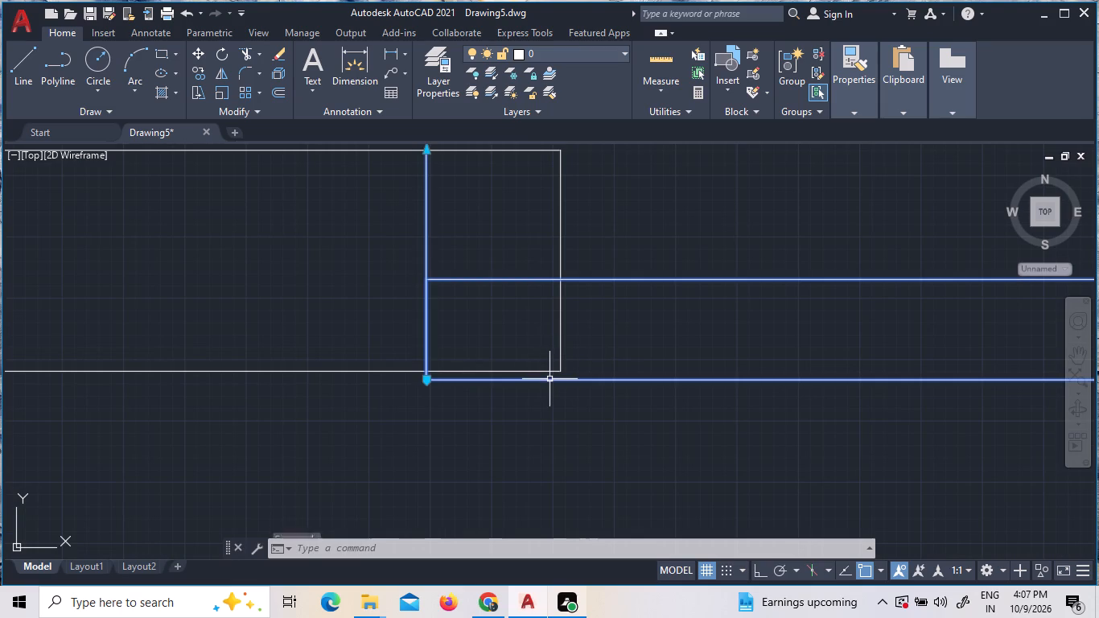
{"action": "left_click", "coordinate": [426, 382]}
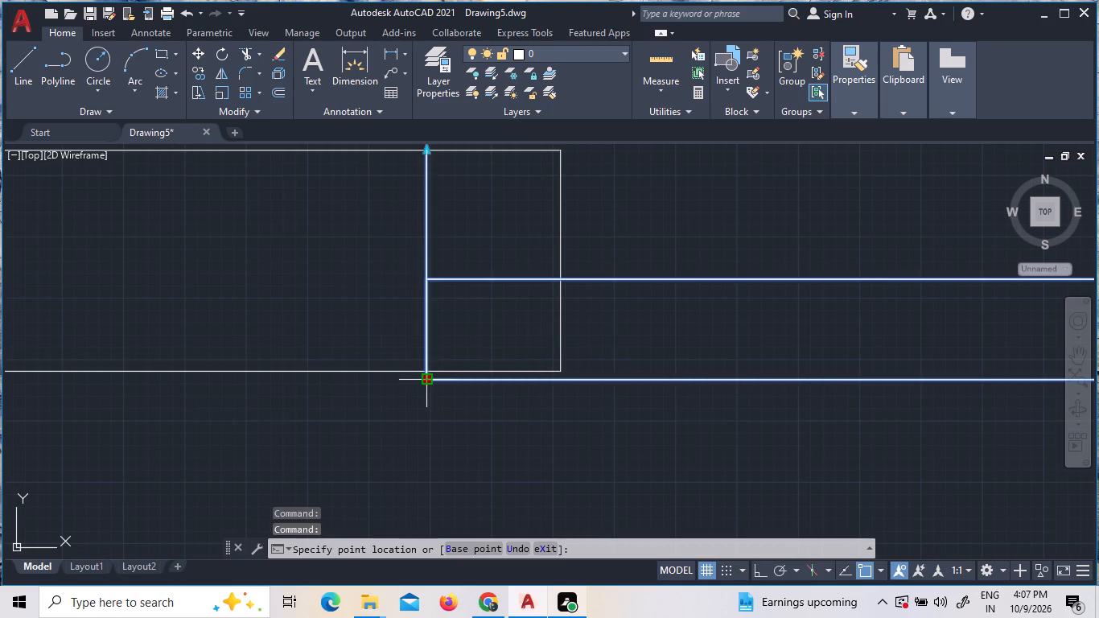
{"action": "left_click", "coordinate": [423, 368]}
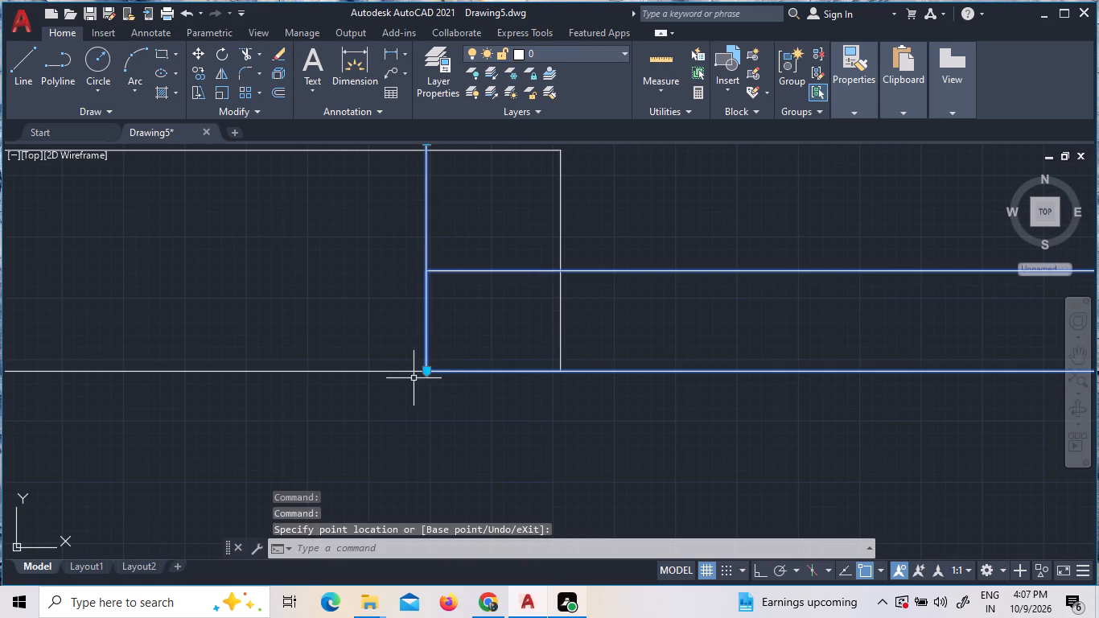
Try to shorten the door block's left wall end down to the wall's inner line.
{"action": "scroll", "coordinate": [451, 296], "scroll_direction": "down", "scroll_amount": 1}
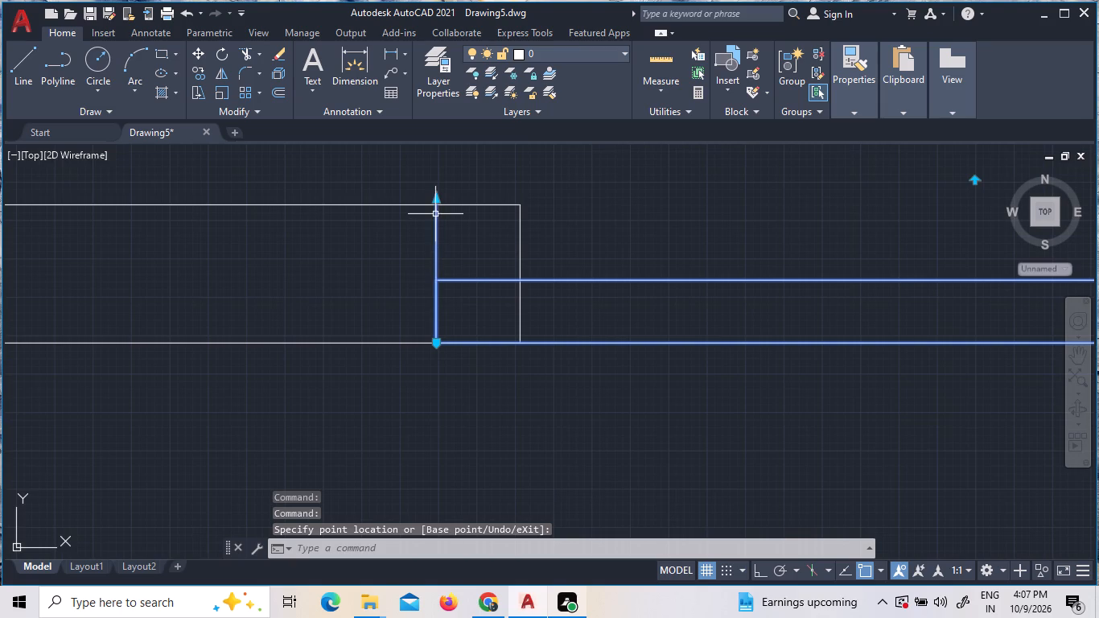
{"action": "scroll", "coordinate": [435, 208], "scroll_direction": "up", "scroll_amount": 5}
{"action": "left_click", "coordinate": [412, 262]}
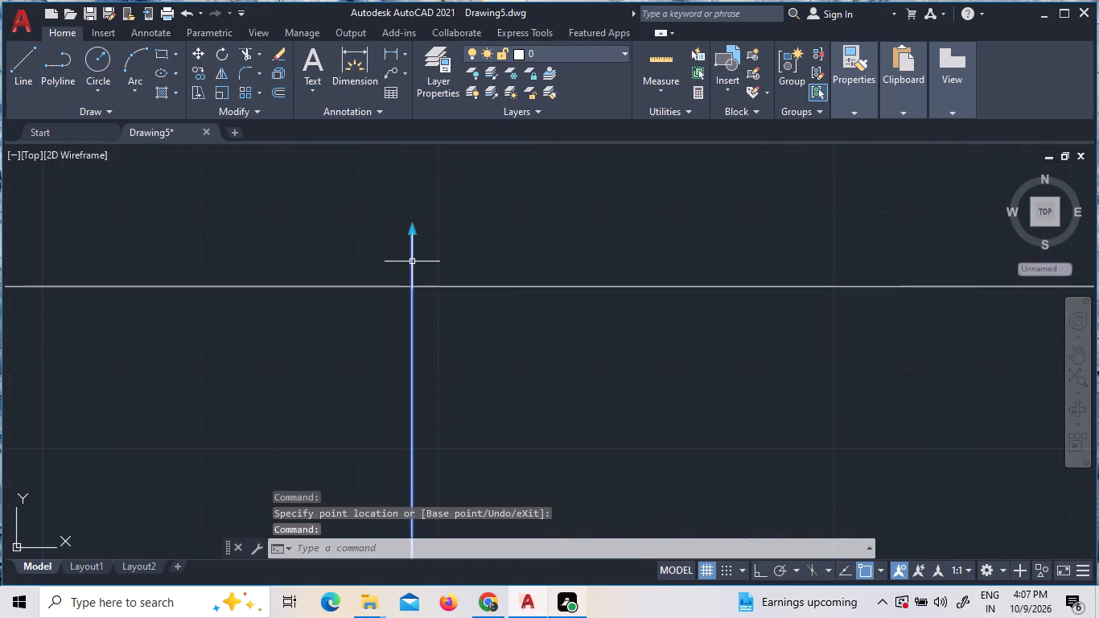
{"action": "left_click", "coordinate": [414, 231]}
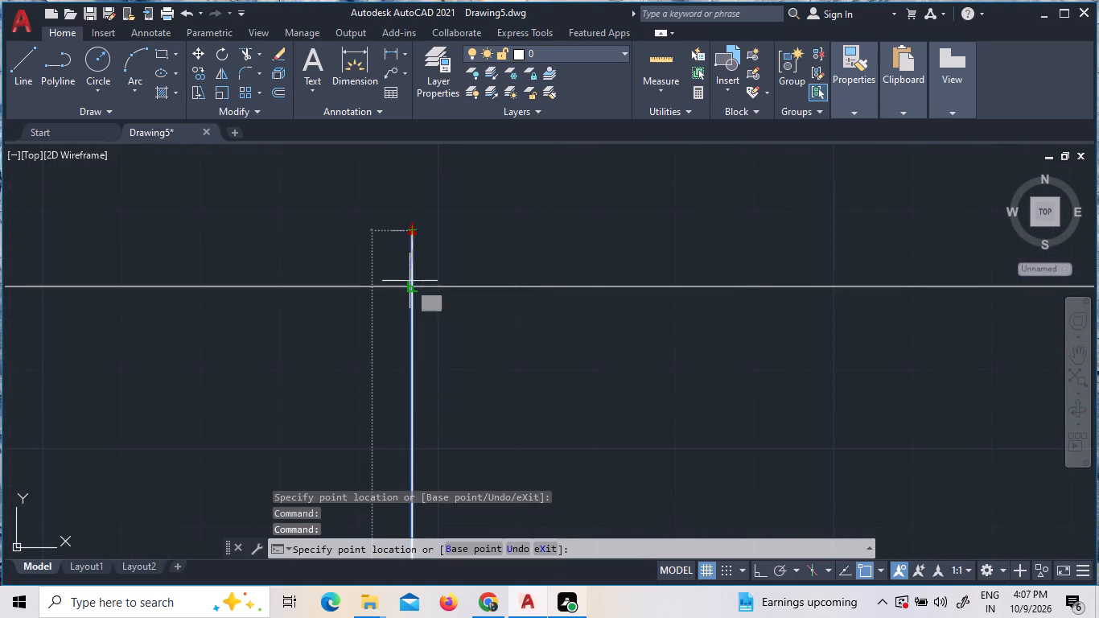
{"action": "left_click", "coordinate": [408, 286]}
Mirror the door block about a vertical line through its right end into the opening's other half, keeping the original.
{"action": "scroll", "coordinate": [408, 286], "scroll_direction": "down", "scroll_amount": 4}
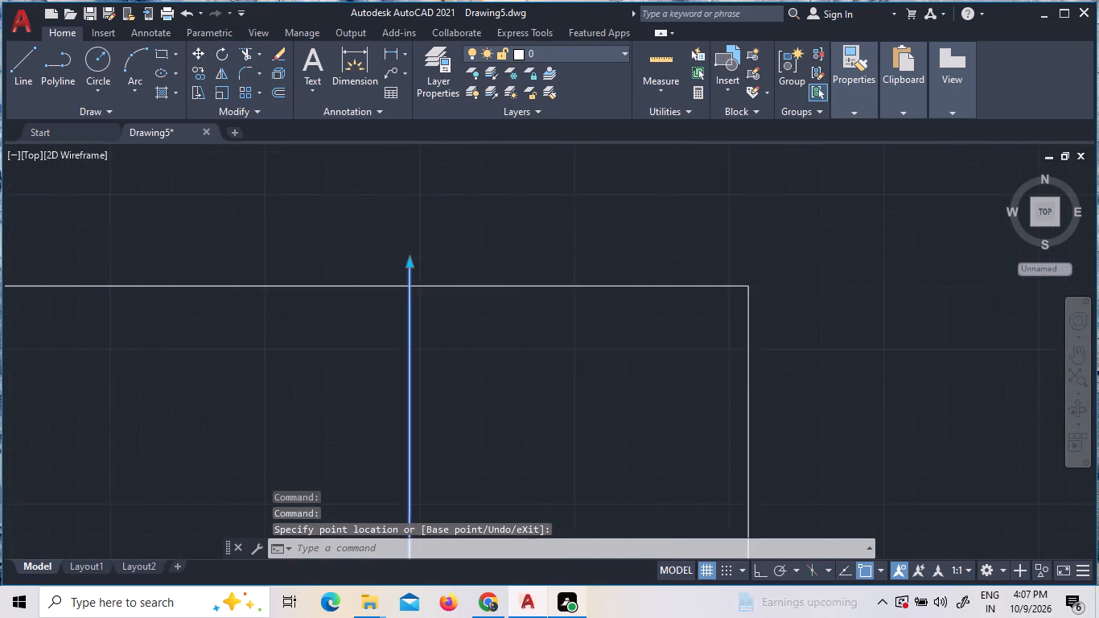
{"action": "scroll", "coordinate": [393, 252], "scroll_direction": "down", "scroll_amount": 3}
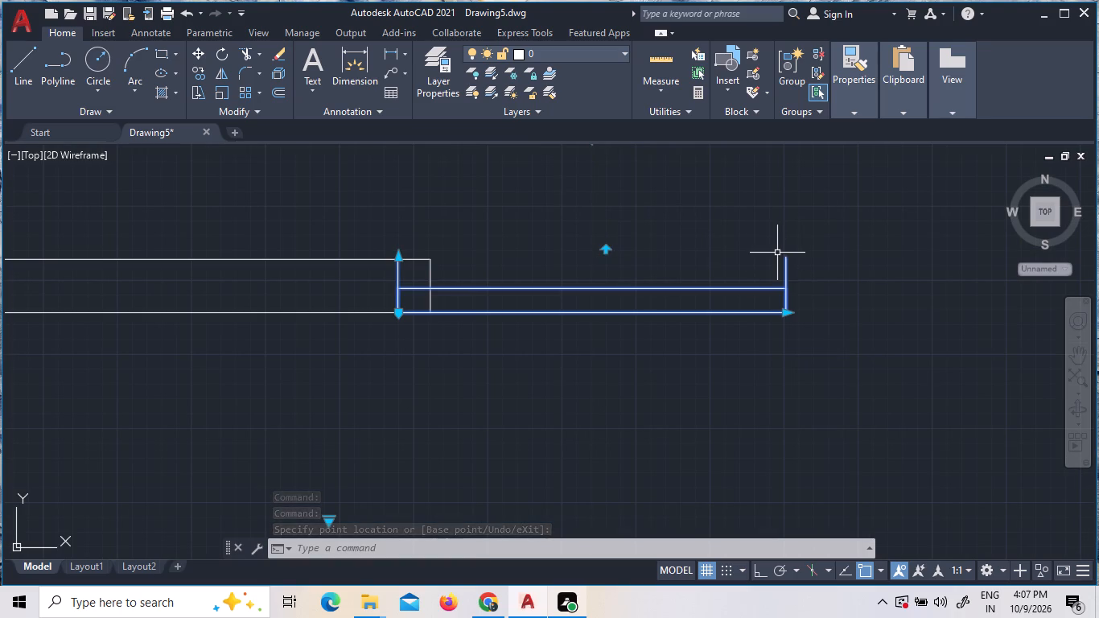
{"action": "type", "text": "MI"}
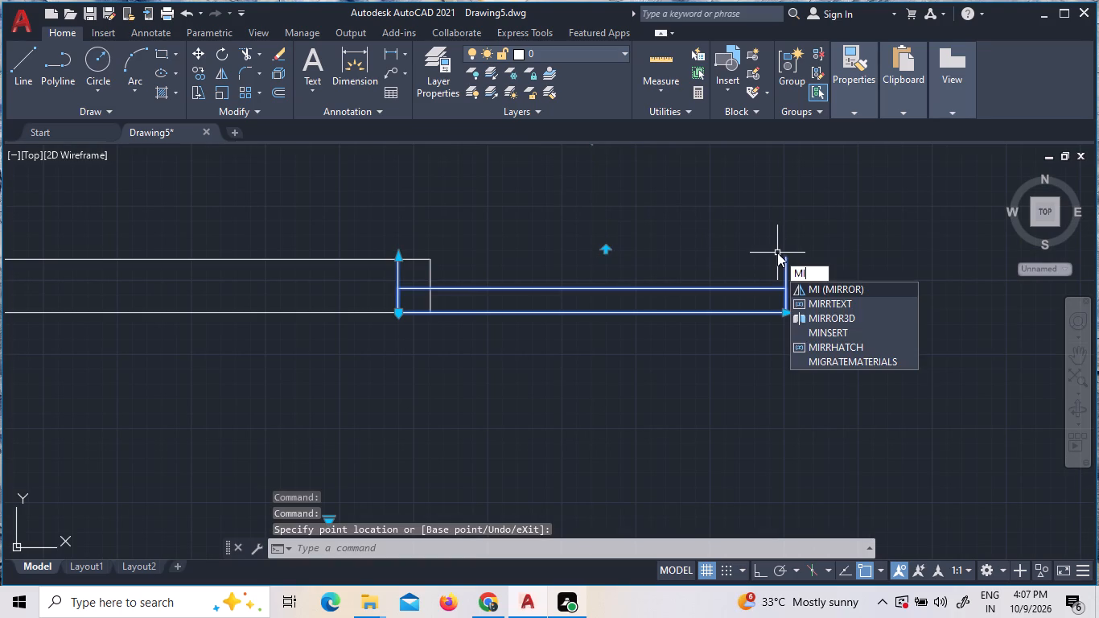
{"action": "left_click", "coordinate": [825, 287]}
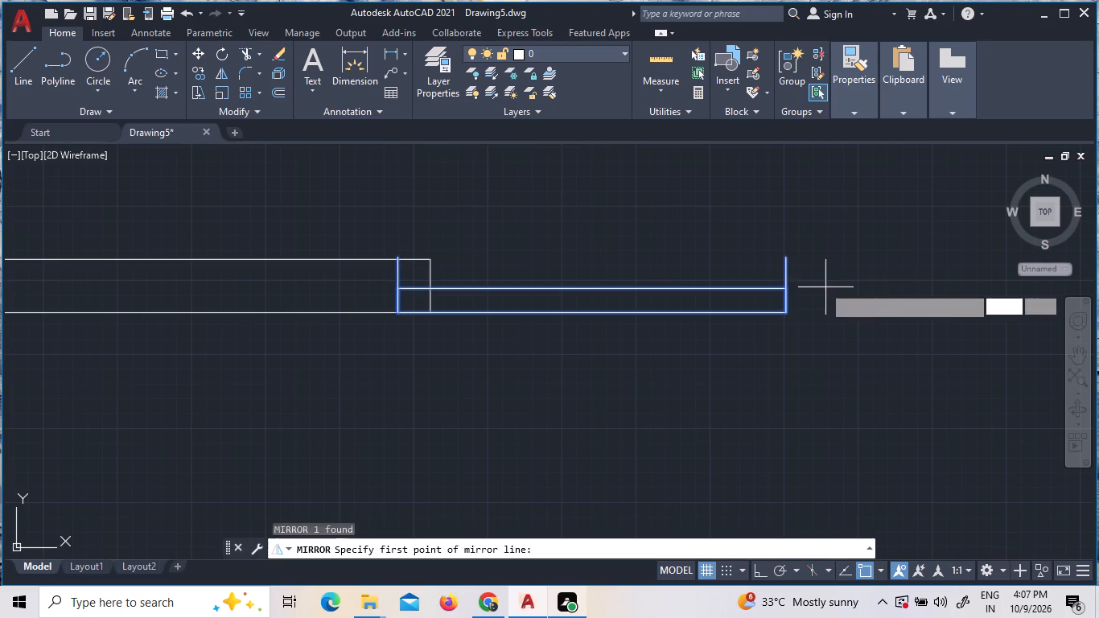
{"action": "left_click", "coordinate": [786, 257]}
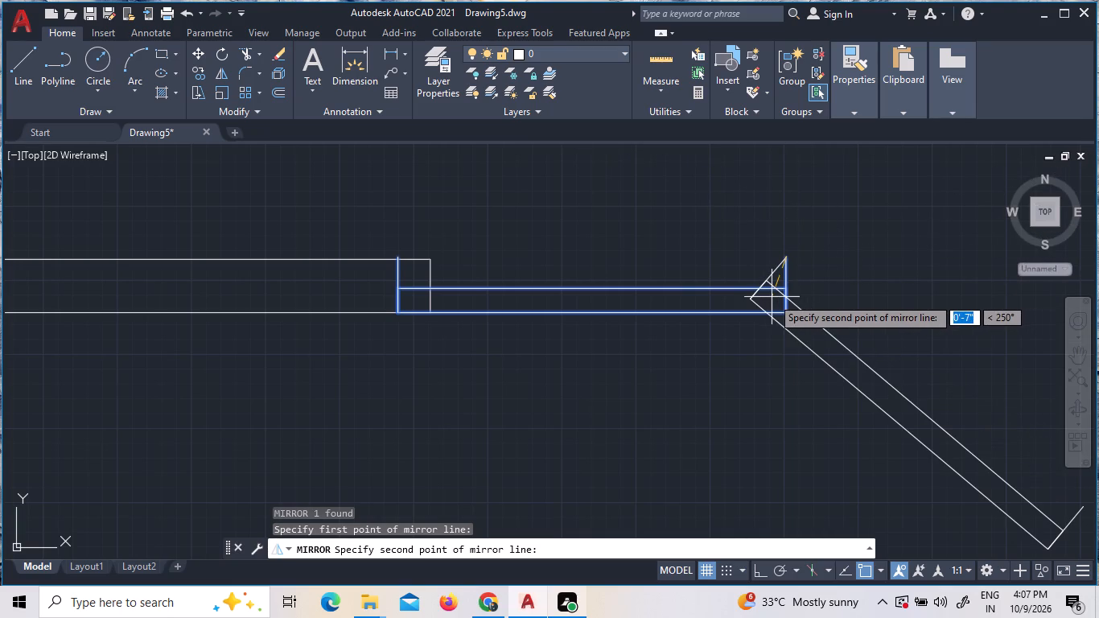
{"action": "key", "text": "F8"}
{"action": "scroll", "coordinate": [769, 298], "scroll_direction": "down", "scroll_amount": 4}
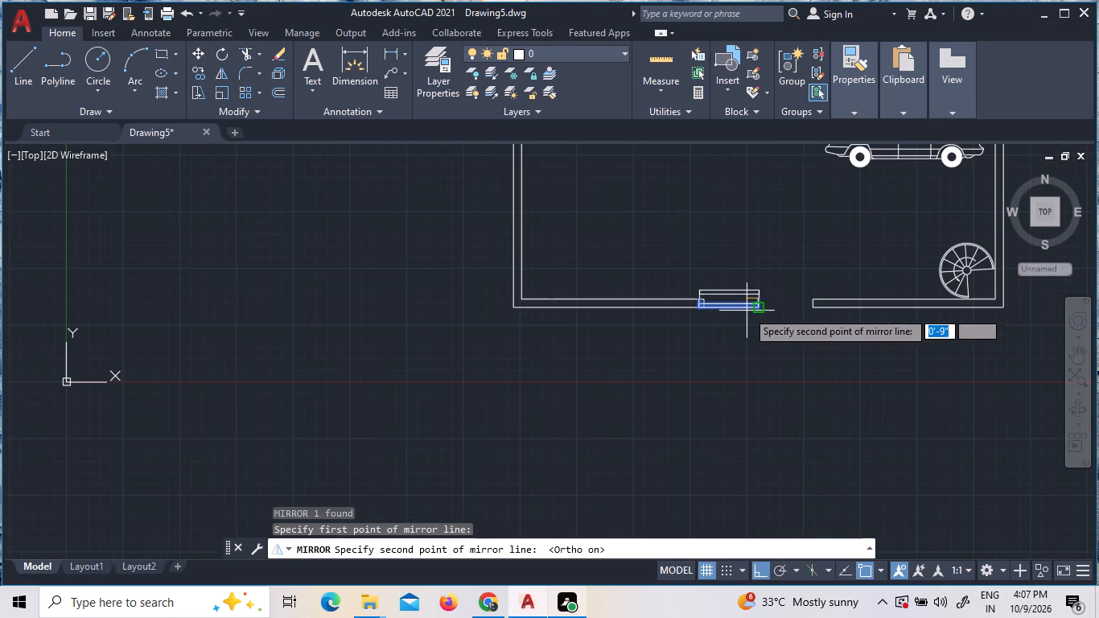
{"action": "left_click", "coordinate": [724, 263]}
{"action": "left_click_drag", "start_coordinate": [760, 323], "coordinate": [724, 263]}
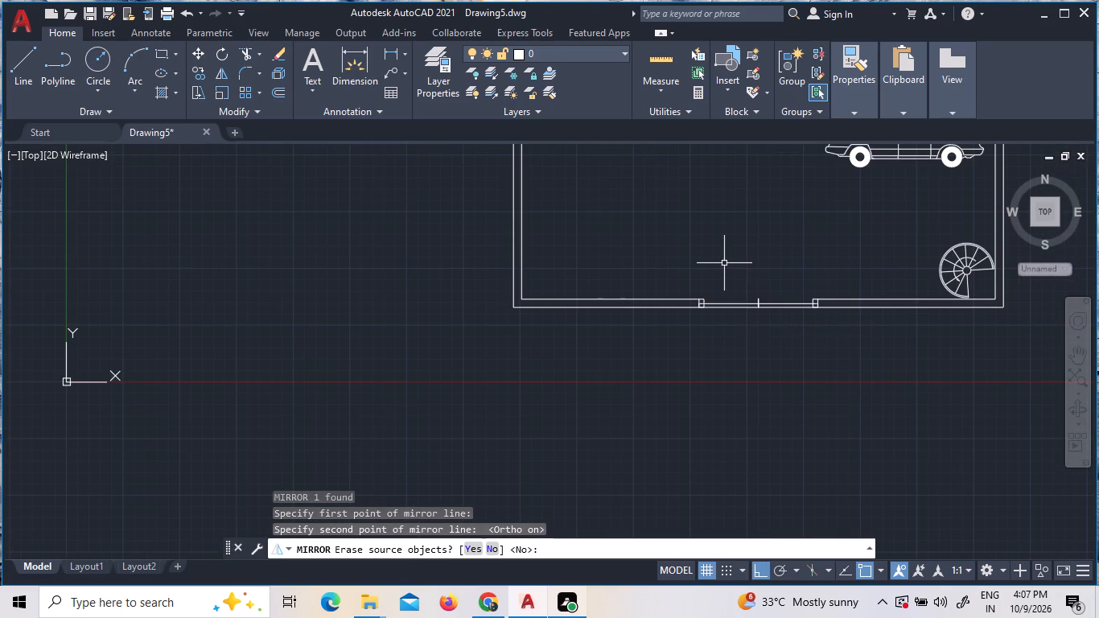
{"action": "scroll", "coordinate": [745, 303], "scroll_direction": "up", "scroll_amount": 3}
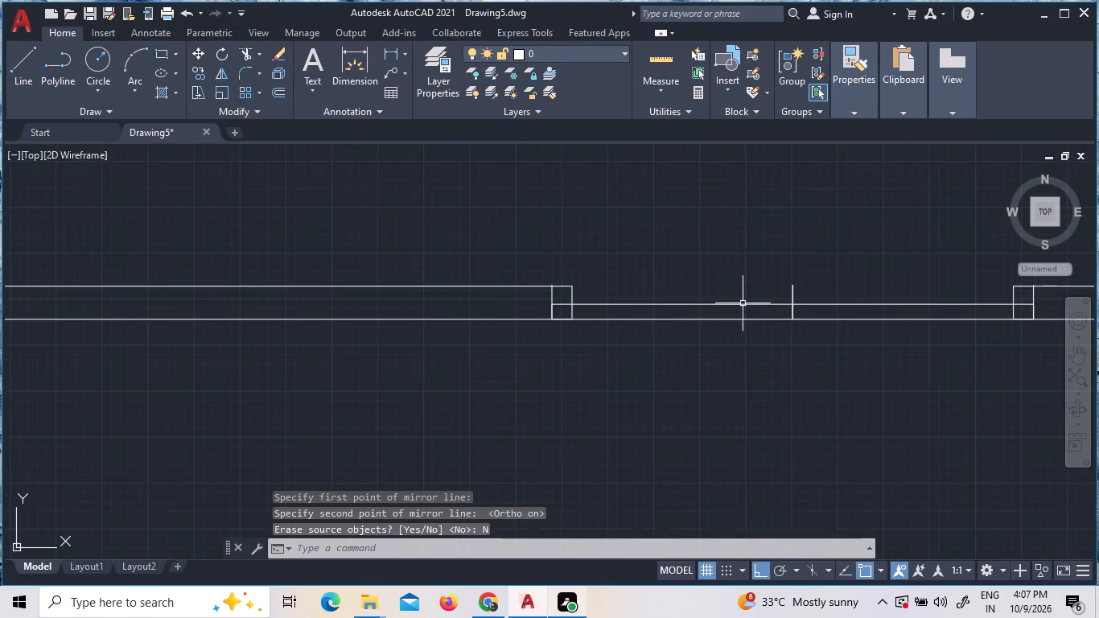
Trim away the wall-end lines that overlap the left door block at the opening's left side.
{"action": "type", "text": "TR"}
{"action": "key", "text": "space"}
{"action": "key", "text": "space"}
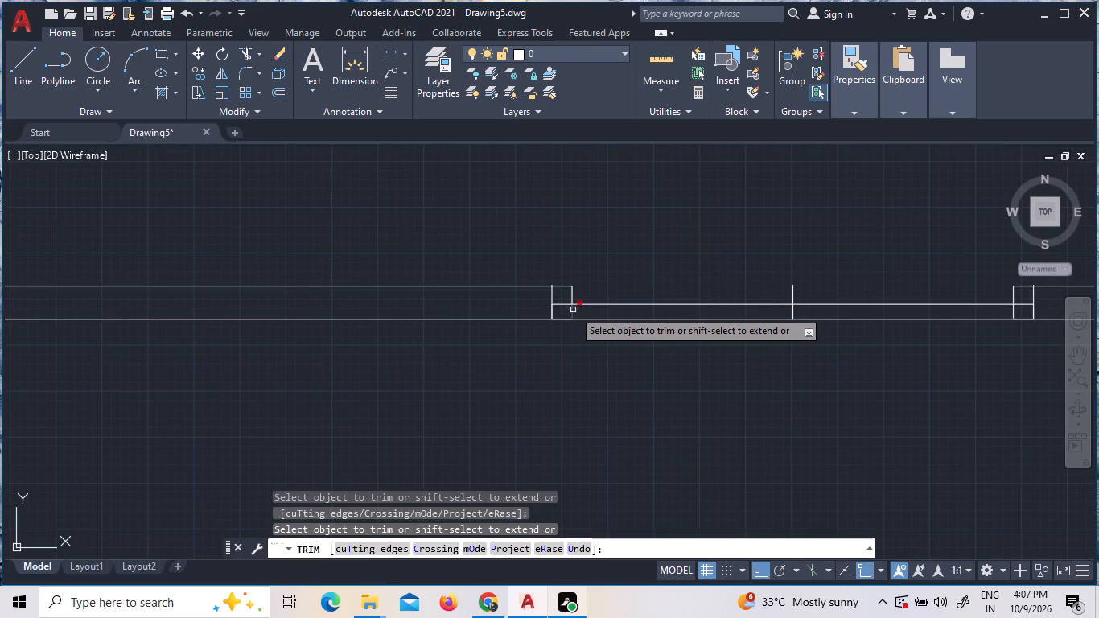
{"action": "left_click", "coordinate": [573, 310]}
{"action": "left_click", "coordinate": [573, 292]}
{"action": "left_click", "coordinate": [567, 285]}
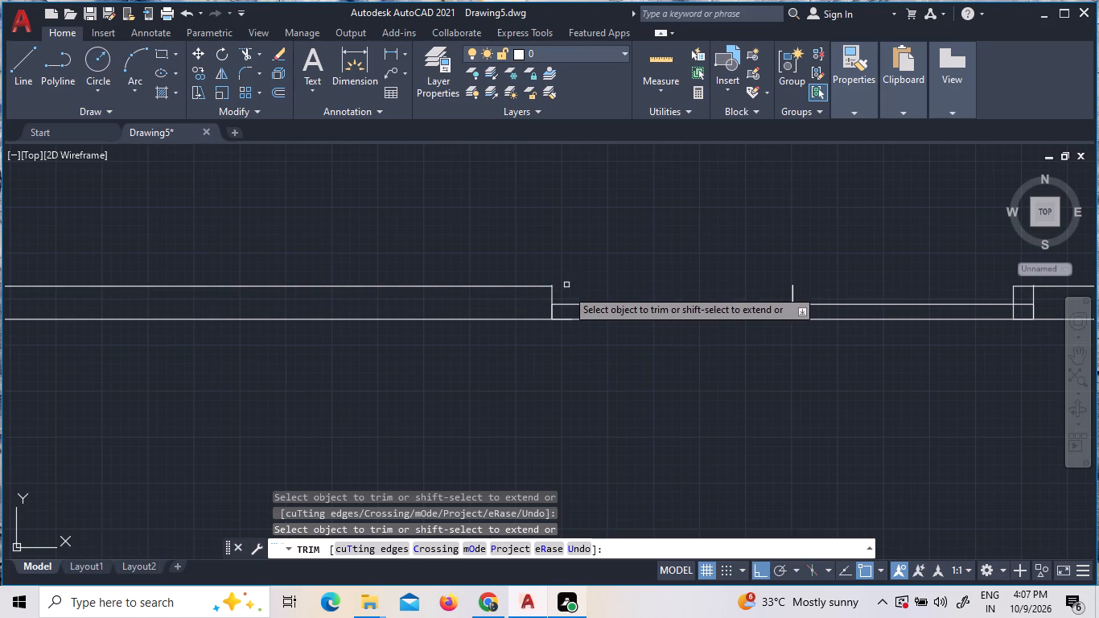
{"action": "scroll", "coordinate": [562, 321], "scroll_direction": "up", "scroll_amount": 2}
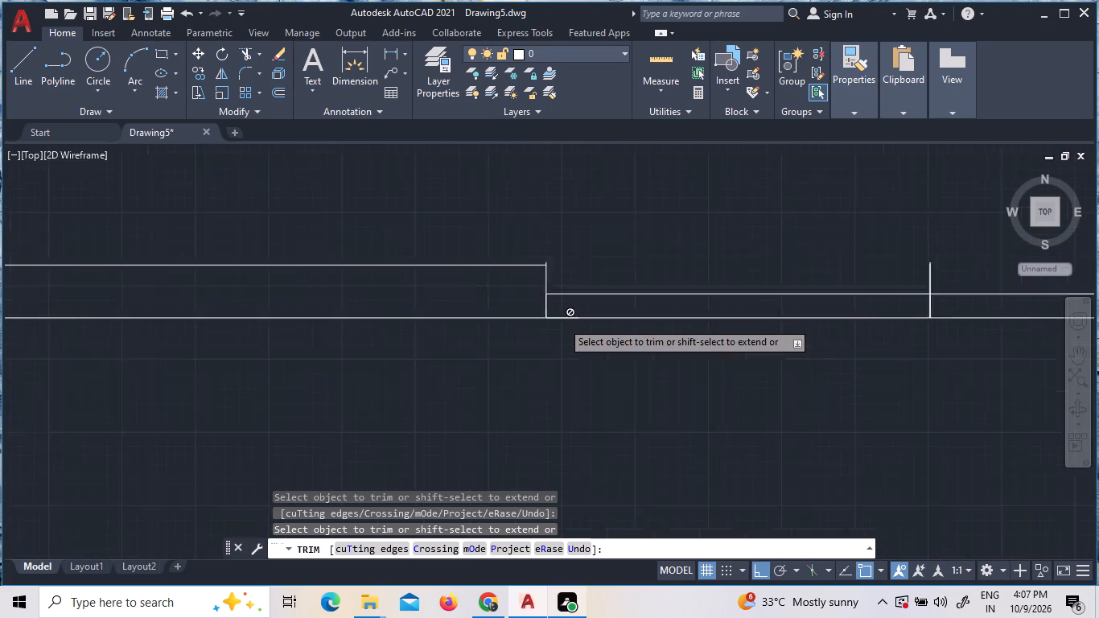
{"action": "scroll", "coordinate": [562, 321], "scroll_direction": "up", "scroll_amount": 3}
{"action": "left_click", "coordinate": [524, 310]}
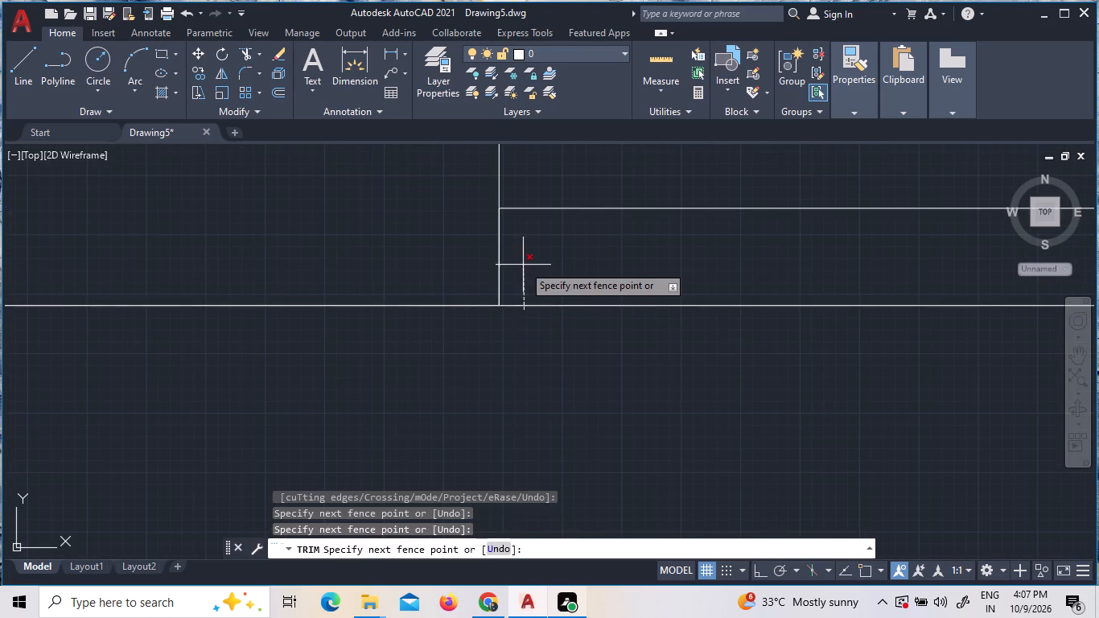
{"action": "left_click", "coordinate": [523, 265]}
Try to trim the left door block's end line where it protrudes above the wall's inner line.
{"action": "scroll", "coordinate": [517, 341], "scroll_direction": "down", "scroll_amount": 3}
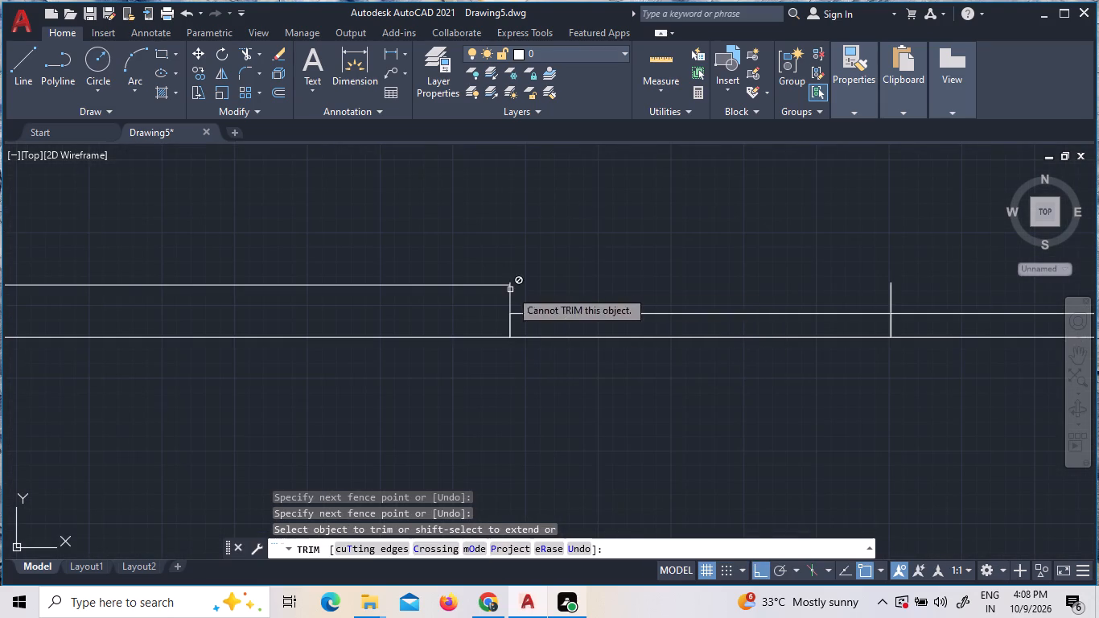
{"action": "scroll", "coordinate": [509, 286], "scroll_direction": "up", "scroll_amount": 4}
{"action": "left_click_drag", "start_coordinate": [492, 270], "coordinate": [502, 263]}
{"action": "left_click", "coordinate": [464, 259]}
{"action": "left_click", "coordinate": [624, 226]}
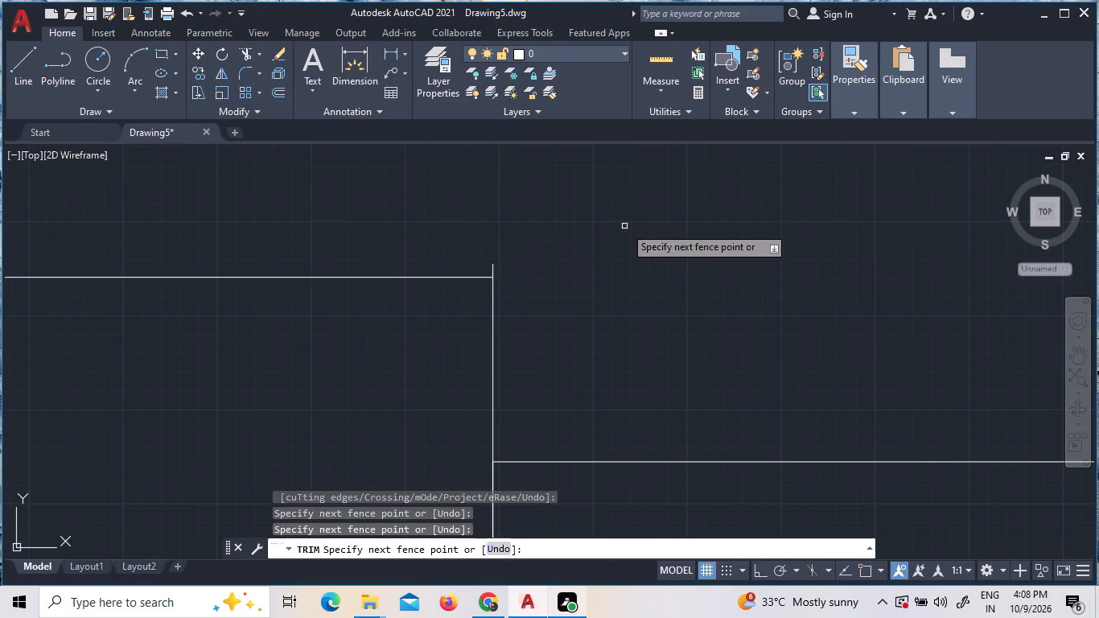
Trim away the wall-end lines that overlap the mirrored door block at the opening's right side.
{"action": "scroll", "coordinate": [610, 230], "scroll_direction": "down", "scroll_amount": 4}
{"action": "scroll", "coordinate": [460, 239], "scroll_direction": "down", "scroll_amount": 3}
{"action": "scroll", "coordinate": [768, 254], "scroll_direction": "up", "scroll_amount": 1}
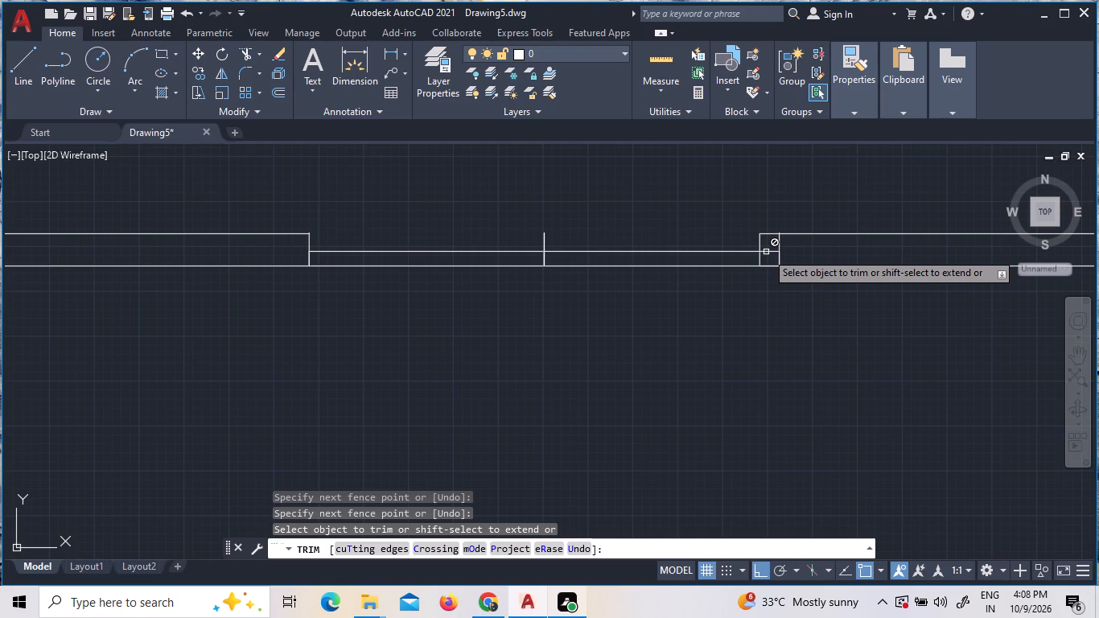
{"action": "left_click", "coordinate": [766, 252]}
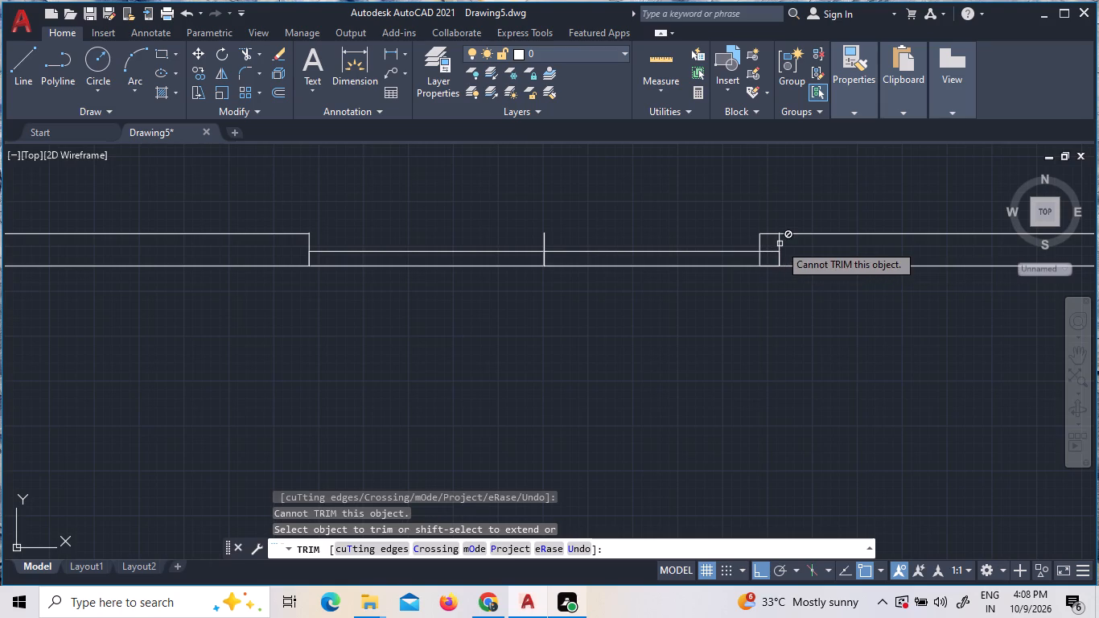
{"action": "double_click", "coordinate": [761, 242]}
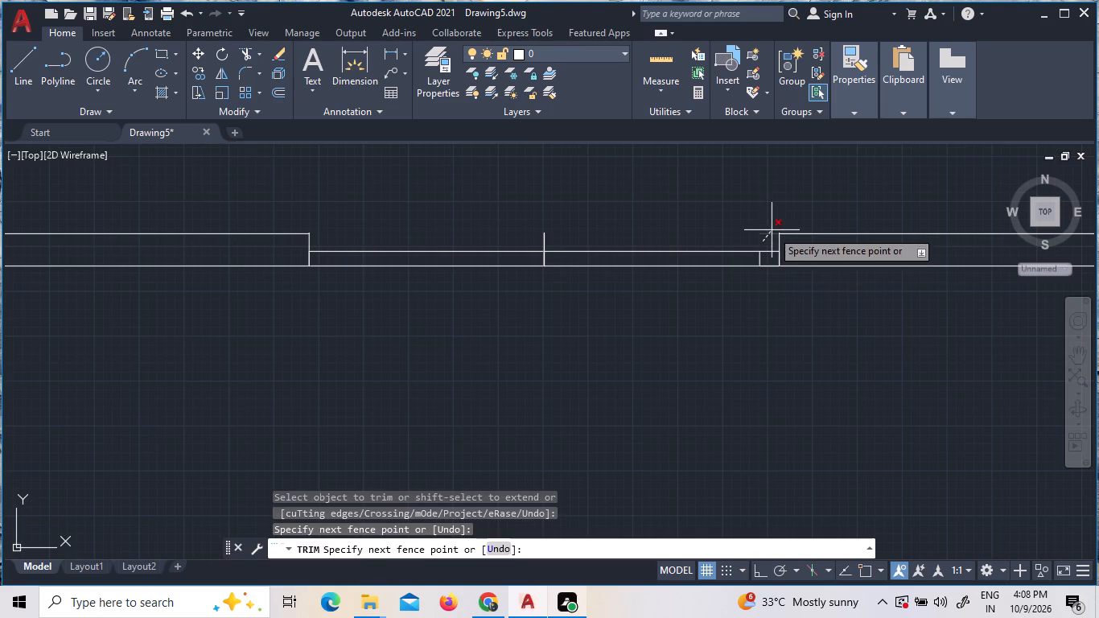
{"action": "left_click", "coordinate": [772, 230]}
{"action": "left_click", "coordinate": [761, 263]}
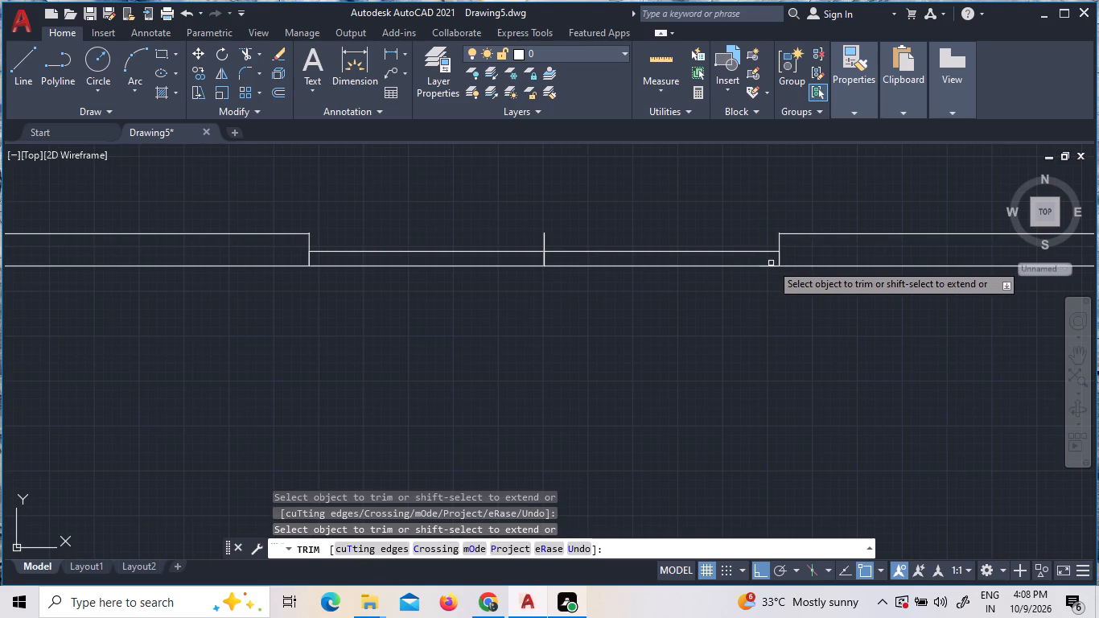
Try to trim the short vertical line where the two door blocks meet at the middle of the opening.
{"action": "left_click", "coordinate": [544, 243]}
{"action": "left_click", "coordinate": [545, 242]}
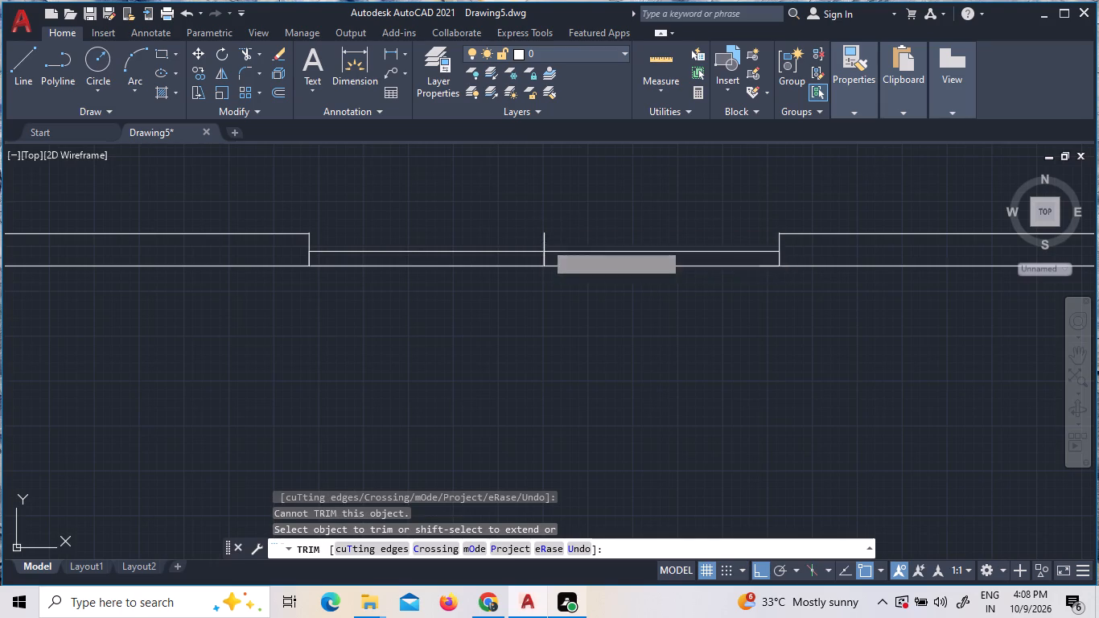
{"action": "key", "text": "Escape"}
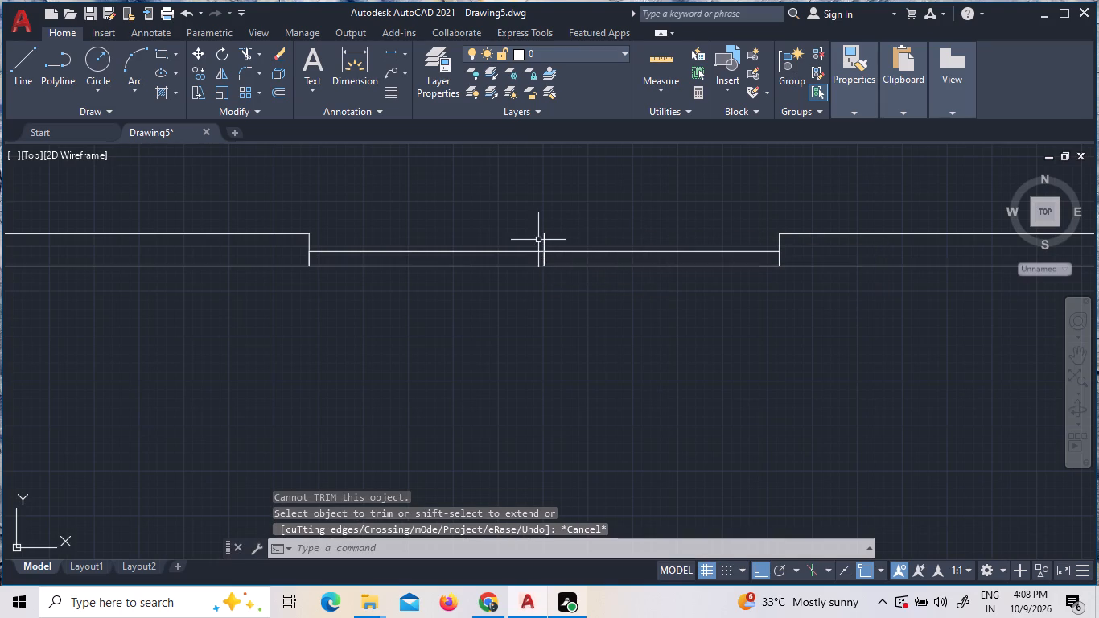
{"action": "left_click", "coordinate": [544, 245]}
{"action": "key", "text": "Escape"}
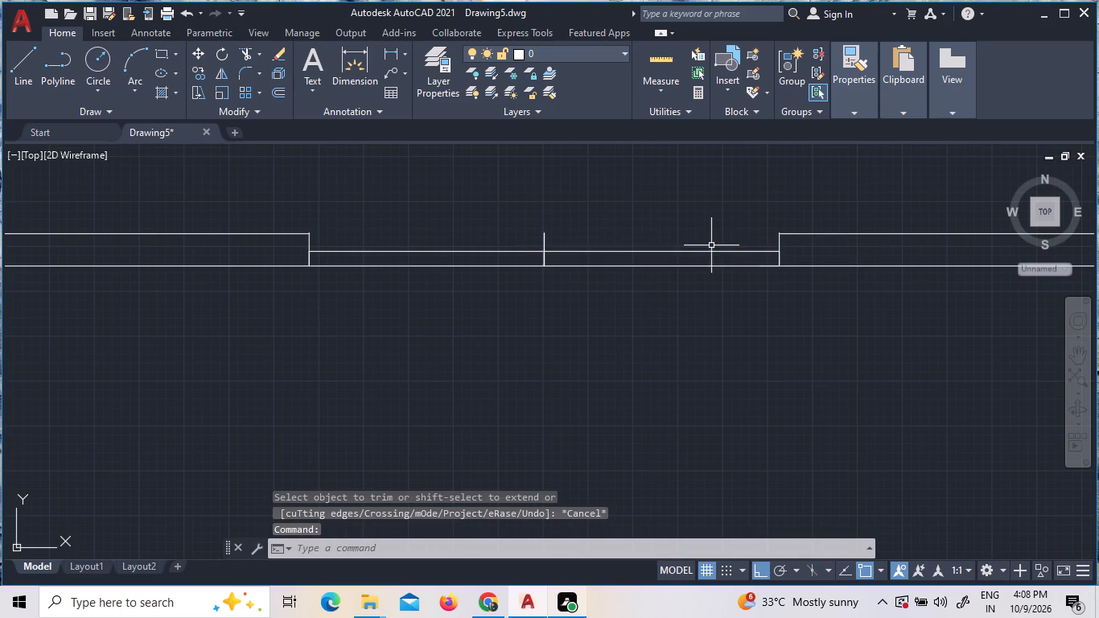
Add the multiline text "Main Gate" inside the parking area, just above the double-door entrance.
{"action": "scroll", "coordinate": [580, 348], "scroll_direction": "down", "scroll_amount": 1}
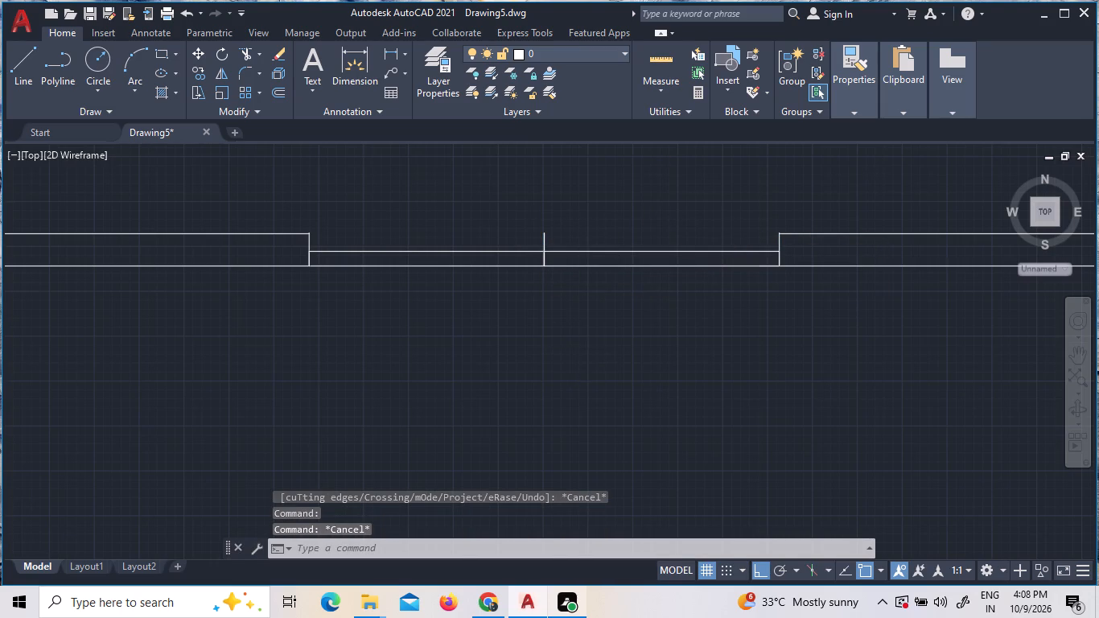
{"action": "scroll", "coordinate": [597, 346], "scroll_direction": "down", "scroll_amount": 2}
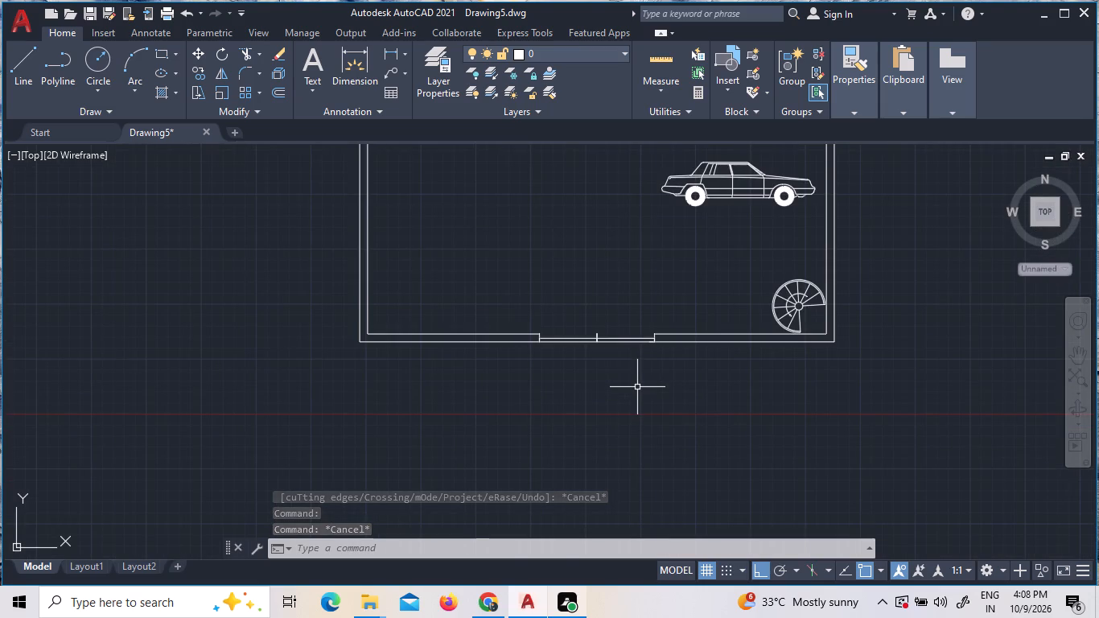
{"action": "left_click", "coordinate": [588, 311]}
{"action": "left_click", "coordinate": [644, 305]}
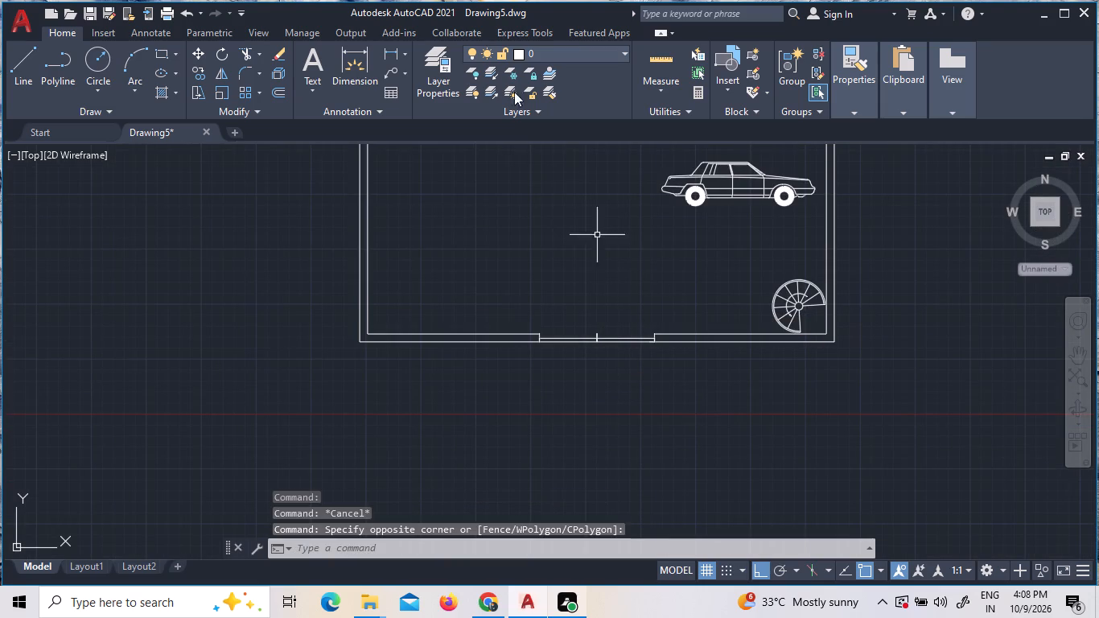
{"action": "left_click", "coordinate": [315, 66]}
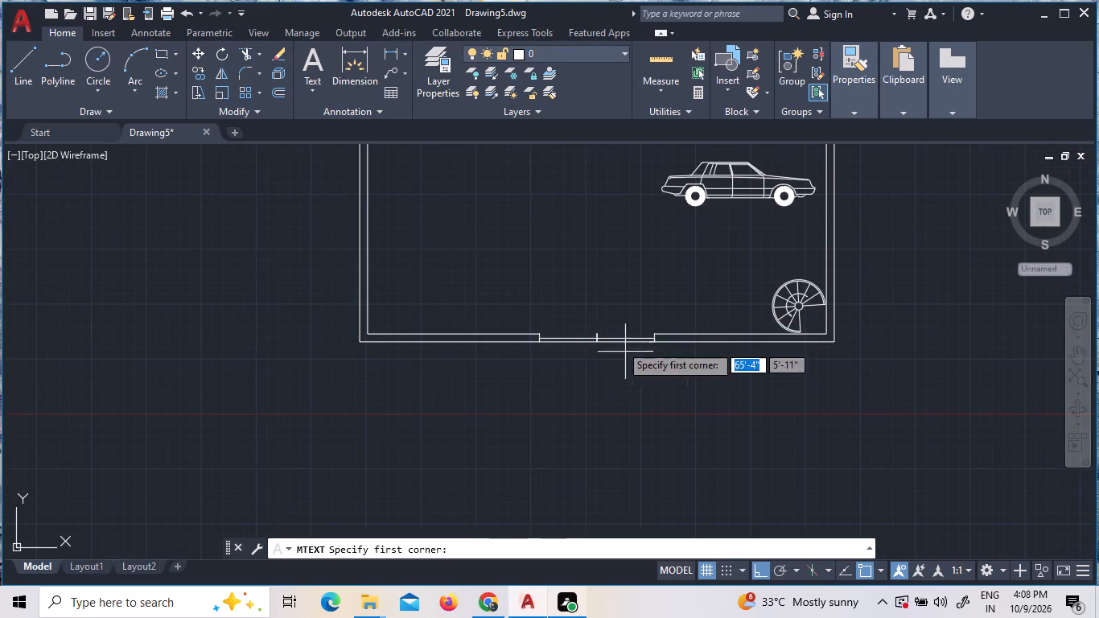
{"action": "left_click", "coordinate": [525, 299]}
{"action": "left_click", "coordinate": [624, 314]}
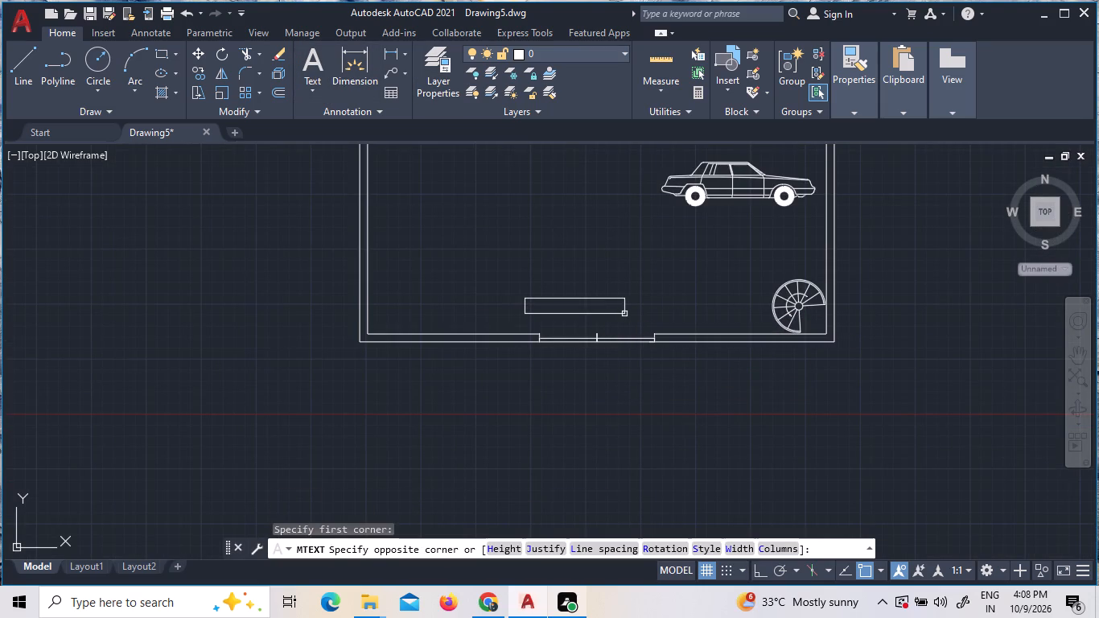
{"action": "left_click", "coordinate": [628, 312]}
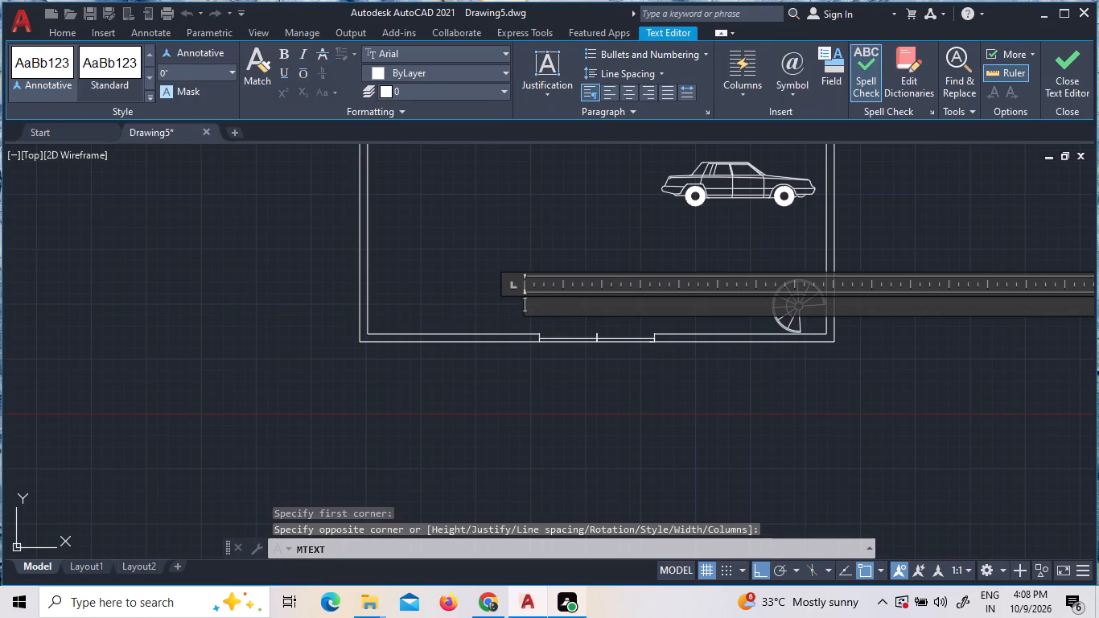
{"action": "key", "text": "m"}
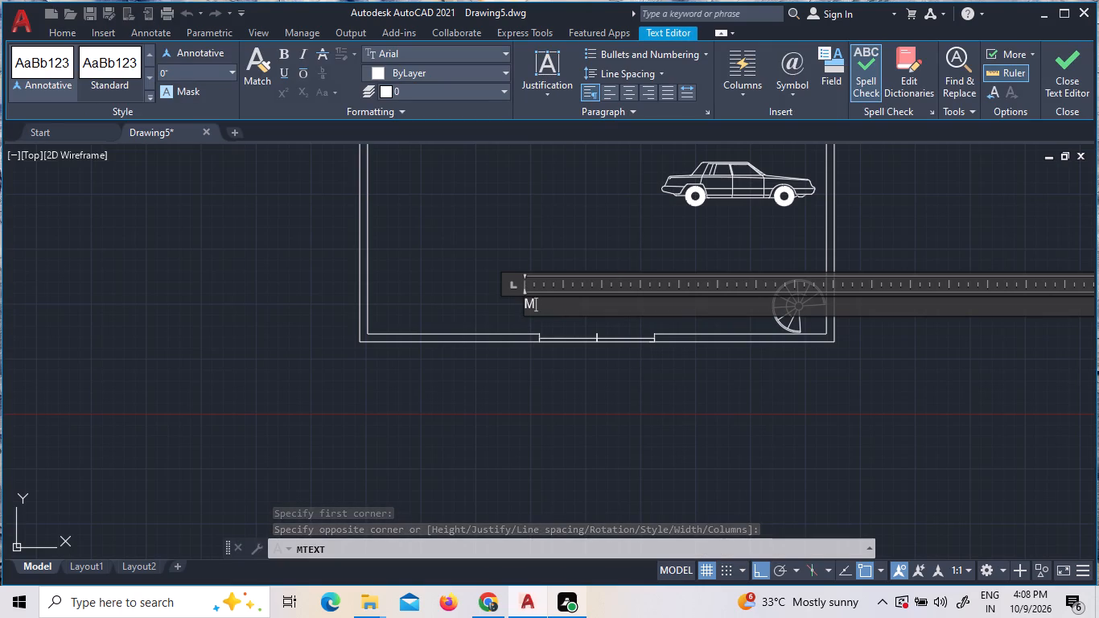
{"action": "type", "text": "ain"}
{"action": "key", "text": "space"}
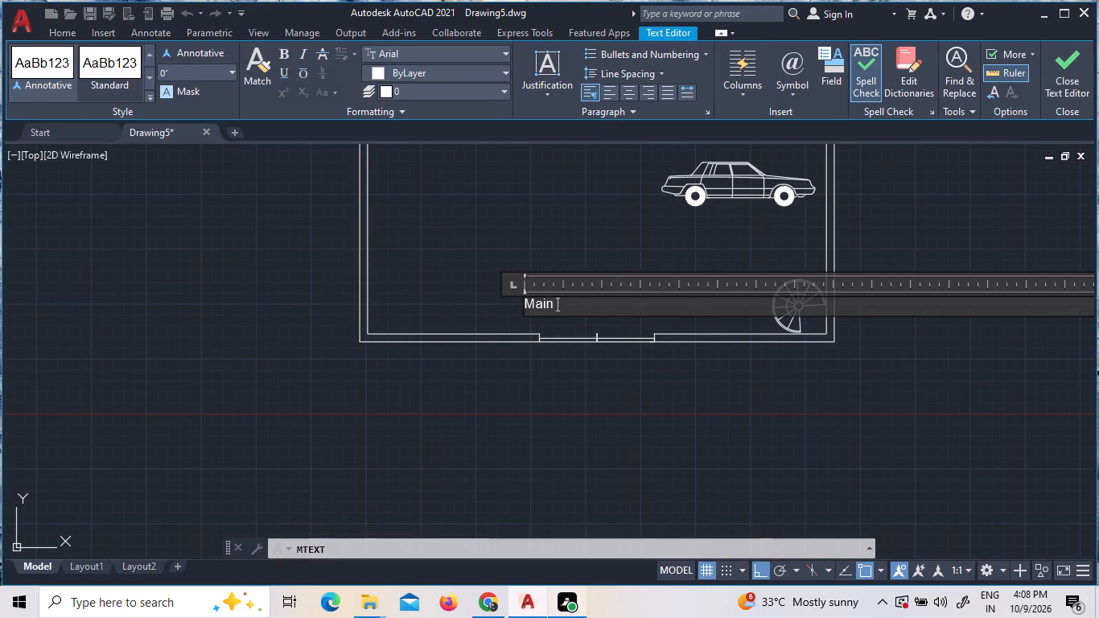
{"action": "type", "text": "ate"}
{"action": "key", "text": "Return"}
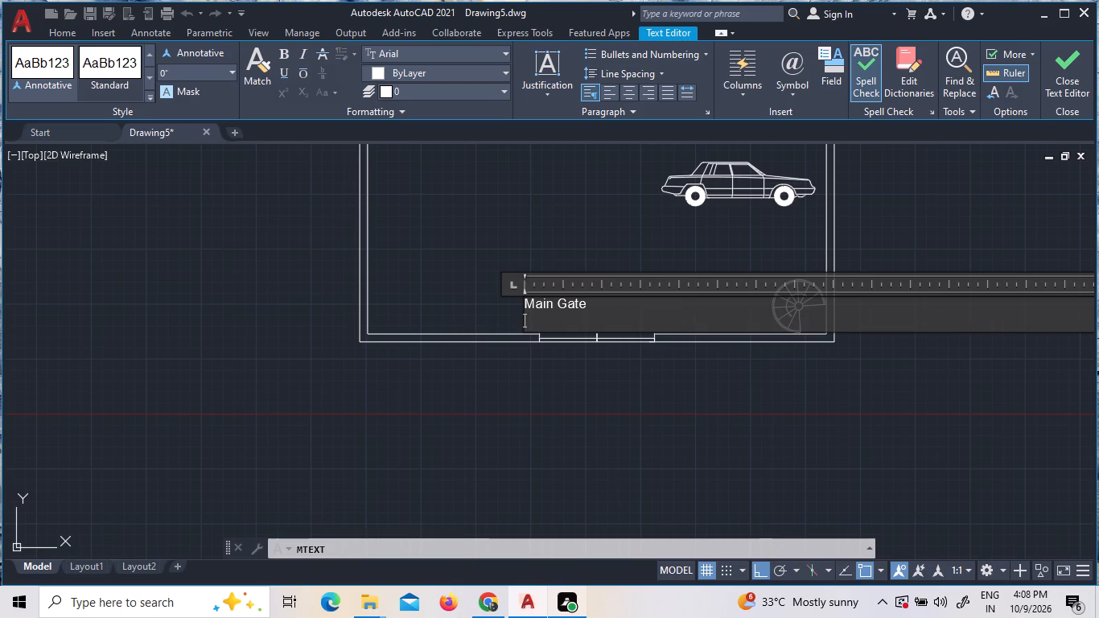
Set the height of the "Main Gate" text to 8" and finish editing it.
{"action": "left_click_drag", "start_coordinate": [608, 308], "coordinate": [523, 311]}
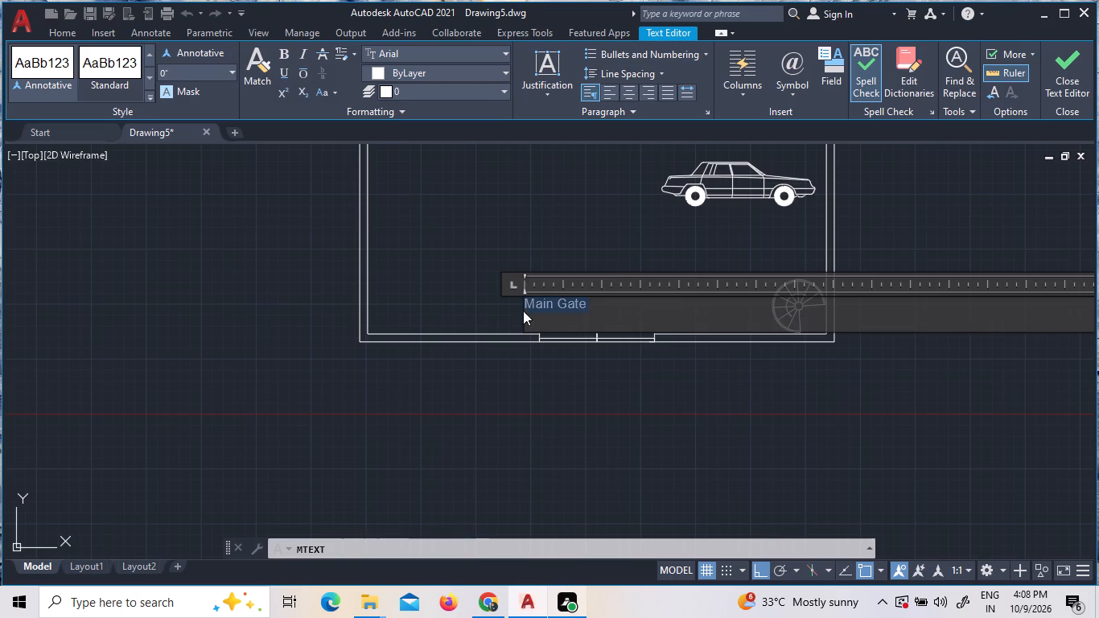
{"action": "left_click", "coordinate": [233, 64]}
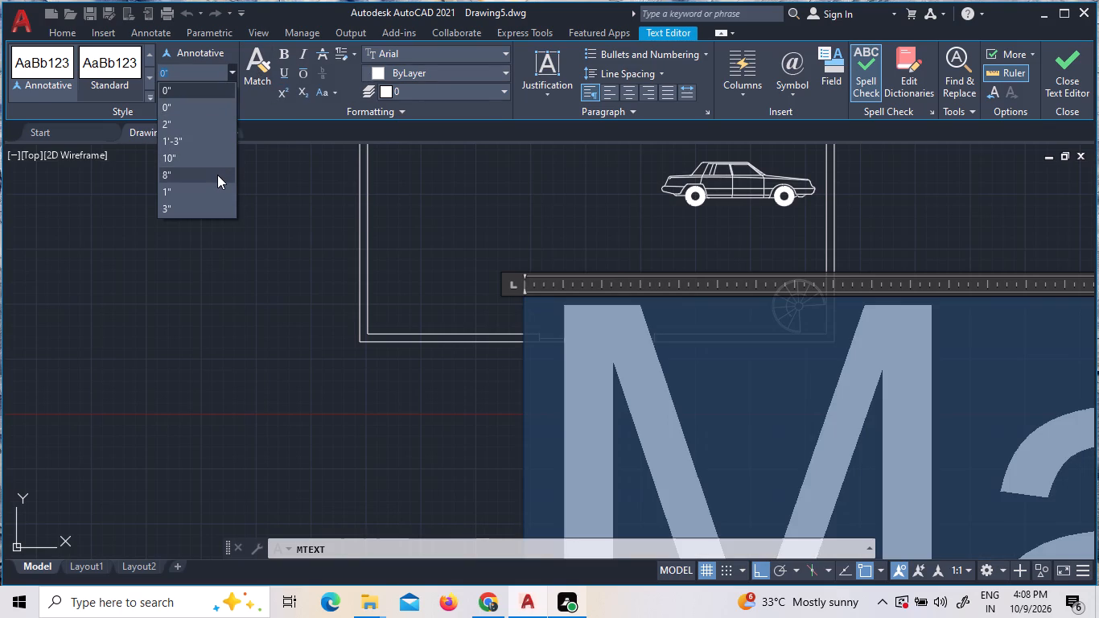
{"action": "left_click", "coordinate": [217, 175]}
{"action": "left_click", "coordinate": [573, 231]}
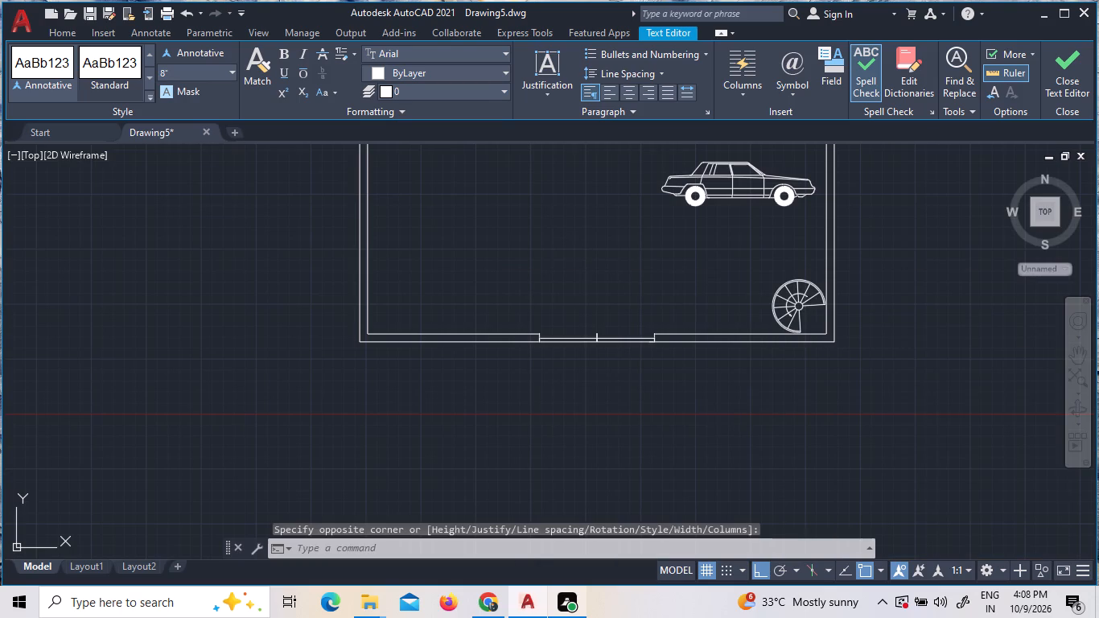
Move the "Main Gate" label with Ortho off so it sits centred just above the double door.
{"action": "left_click", "coordinate": [557, 303]}
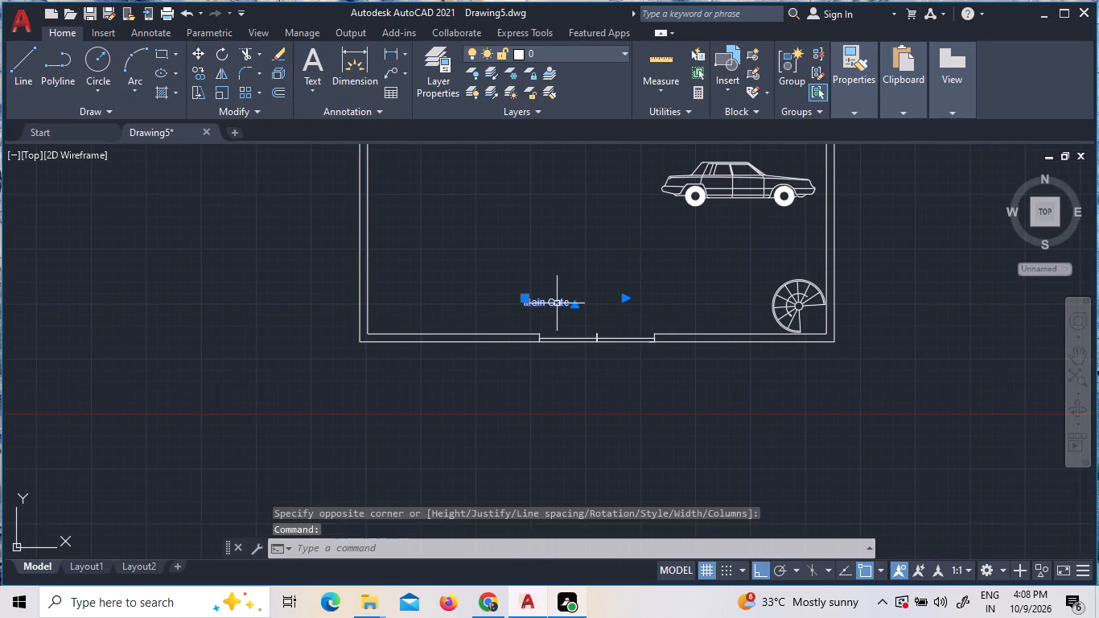
{"action": "right_click", "coordinate": [557, 303]}
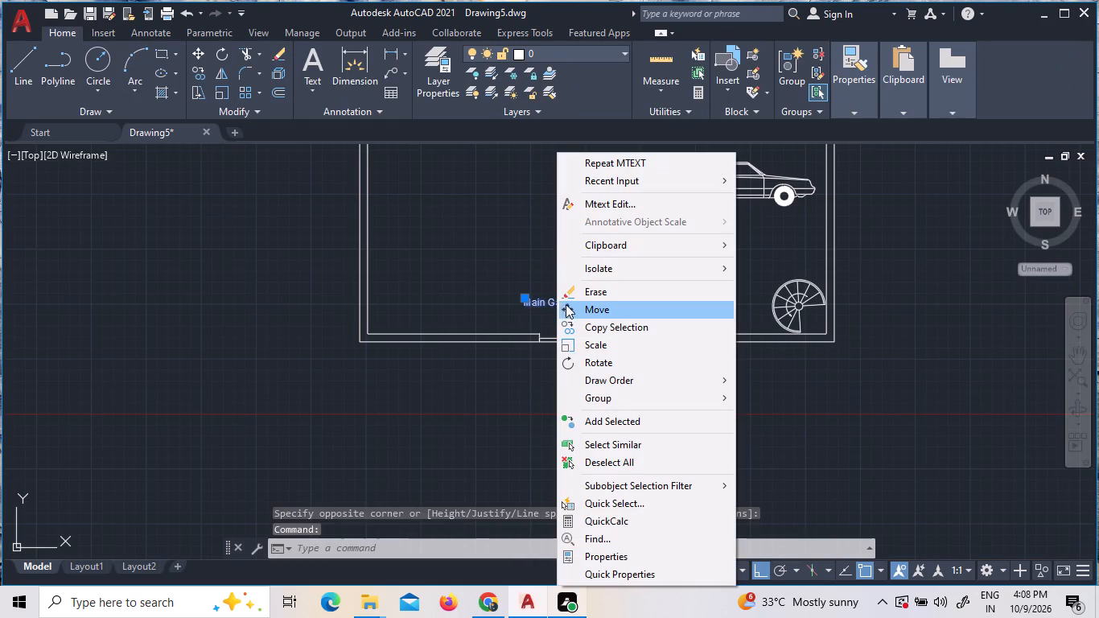
{"action": "double_click", "coordinate": [574, 318]}
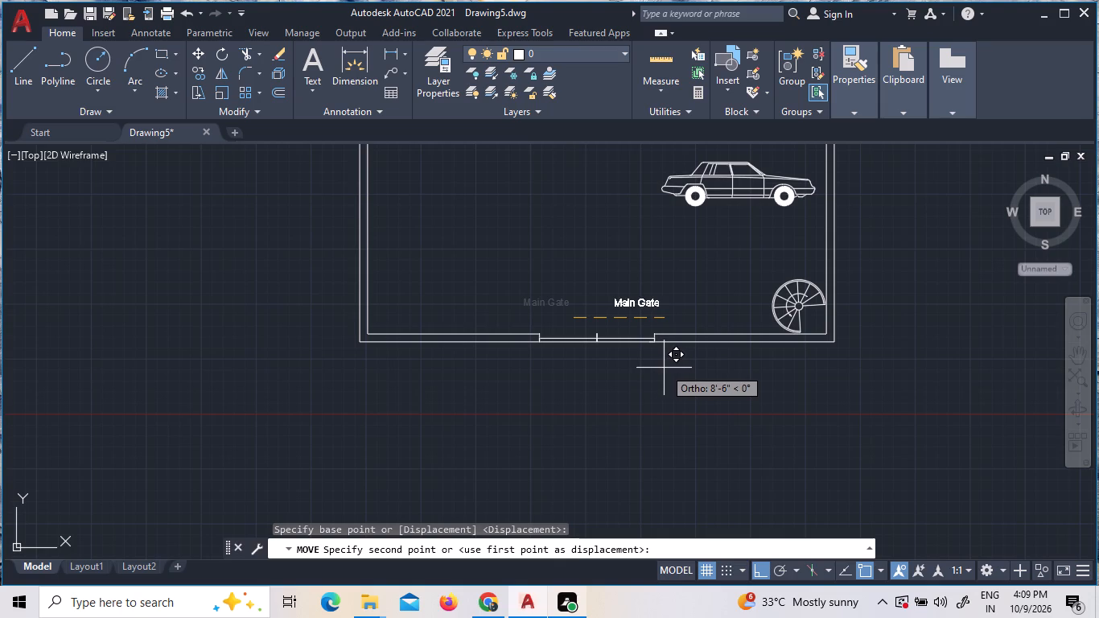
{"action": "key", "text": "F8"}
{"action": "left_click", "coordinate": [625, 339]}
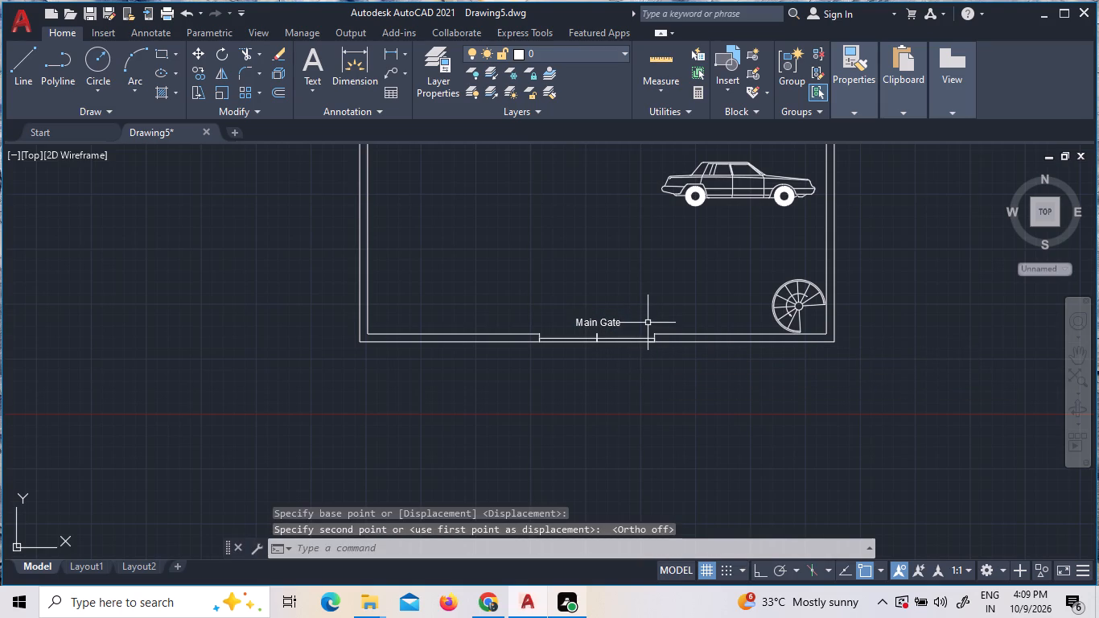
Draw a line across the gate opening, joining the two ends of the wall's inner line.
{"action": "scroll", "coordinate": [637, 337], "scroll_direction": "up", "scroll_amount": 2}
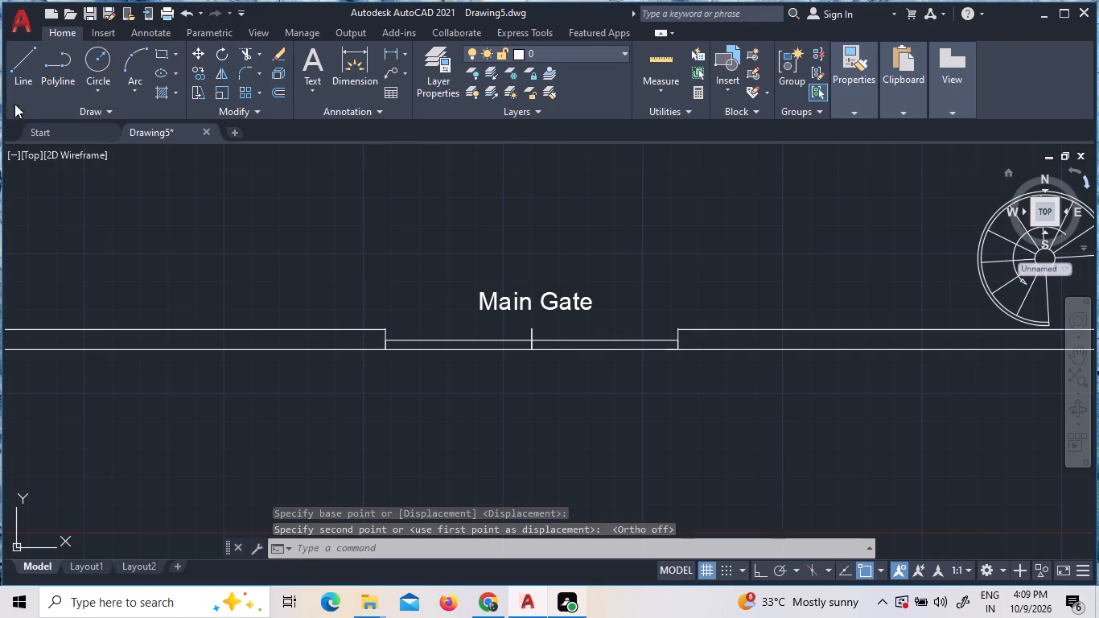
{"action": "left_click", "coordinate": [14, 81]}
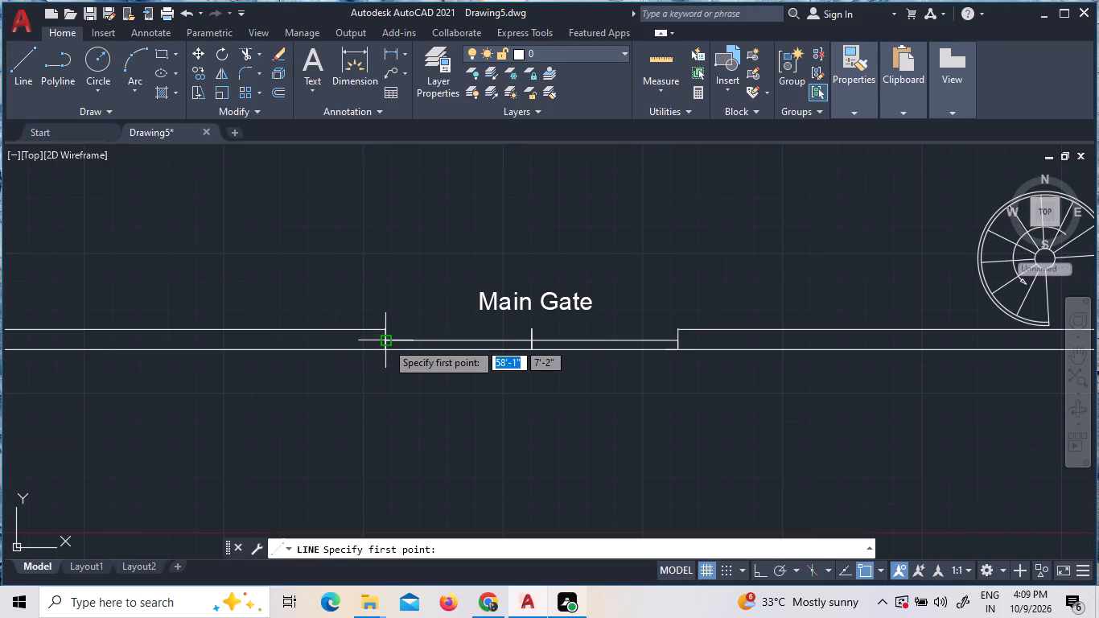
{"action": "left_click", "coordinate": [387, 331]}
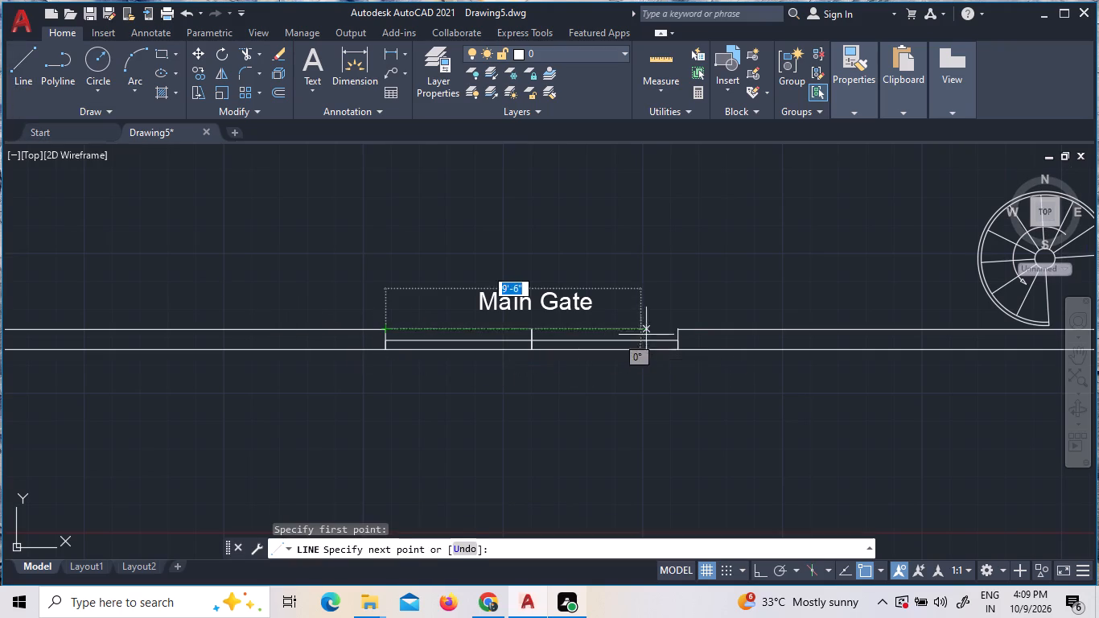
{"action": "scroll", "coordinate": [681, 333], "scroll_direction": "up", "scroll_amount": 4}
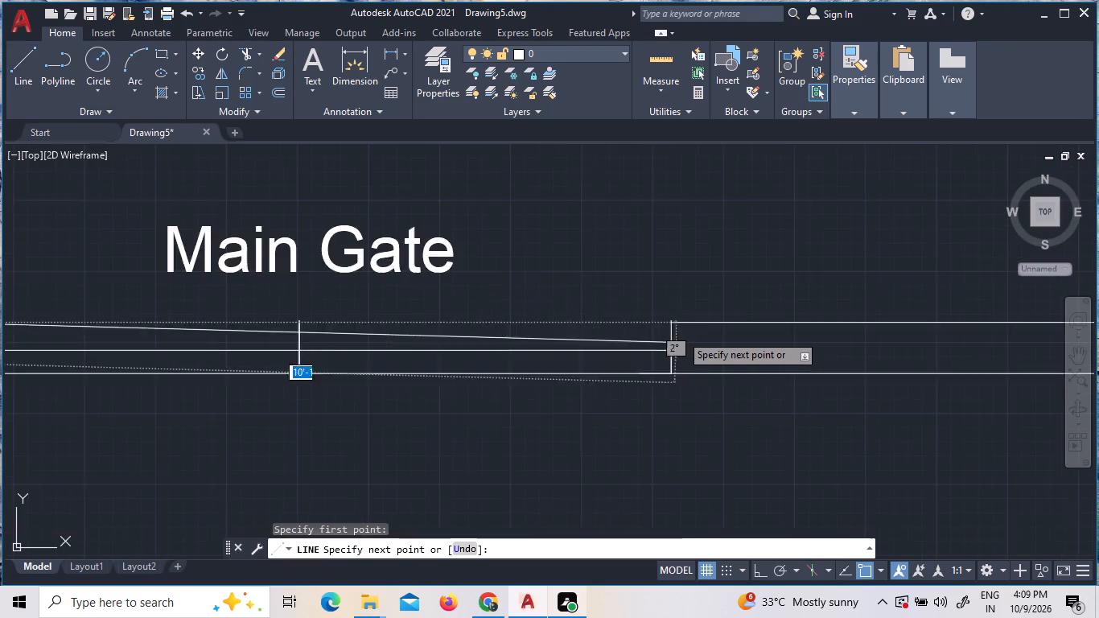
{"action": "left_click", "coordinate": [667, 318]}
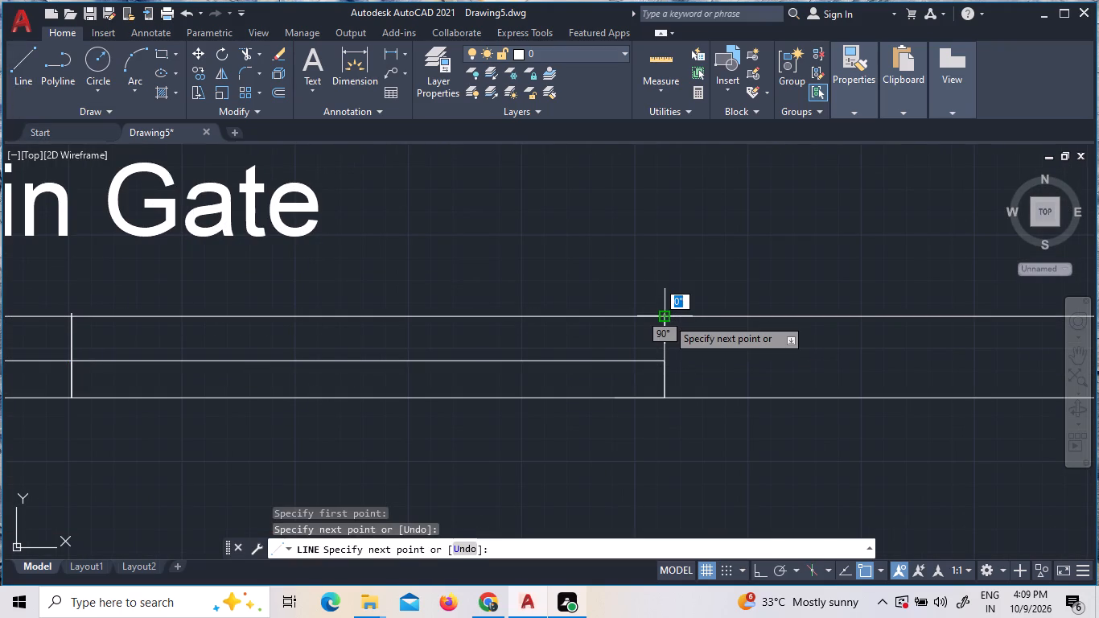
{"action": "key", "text": "Escape"}
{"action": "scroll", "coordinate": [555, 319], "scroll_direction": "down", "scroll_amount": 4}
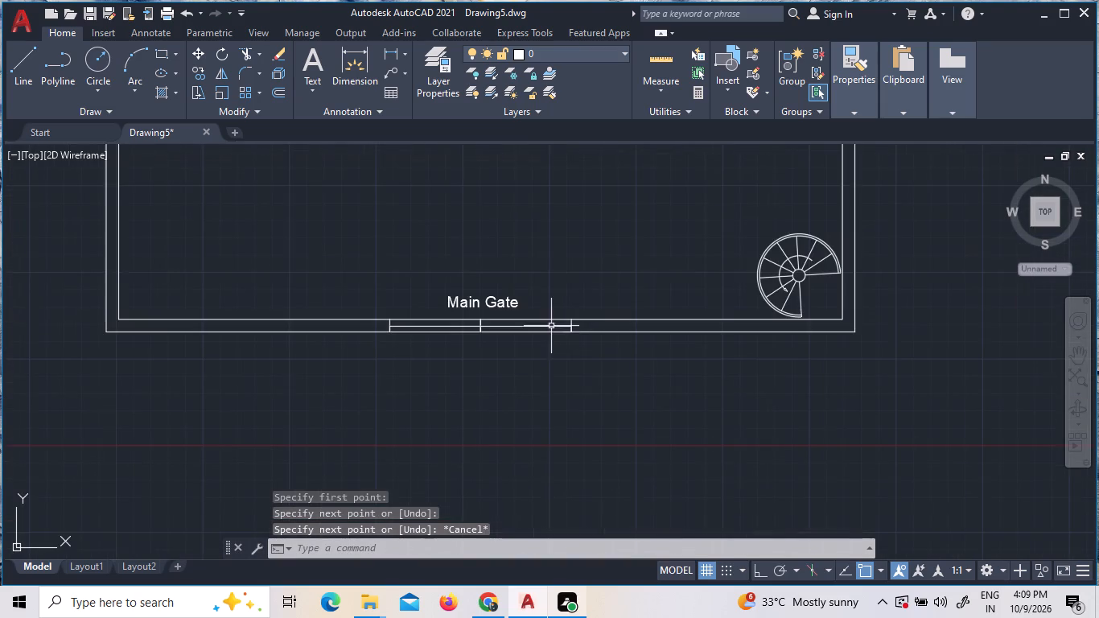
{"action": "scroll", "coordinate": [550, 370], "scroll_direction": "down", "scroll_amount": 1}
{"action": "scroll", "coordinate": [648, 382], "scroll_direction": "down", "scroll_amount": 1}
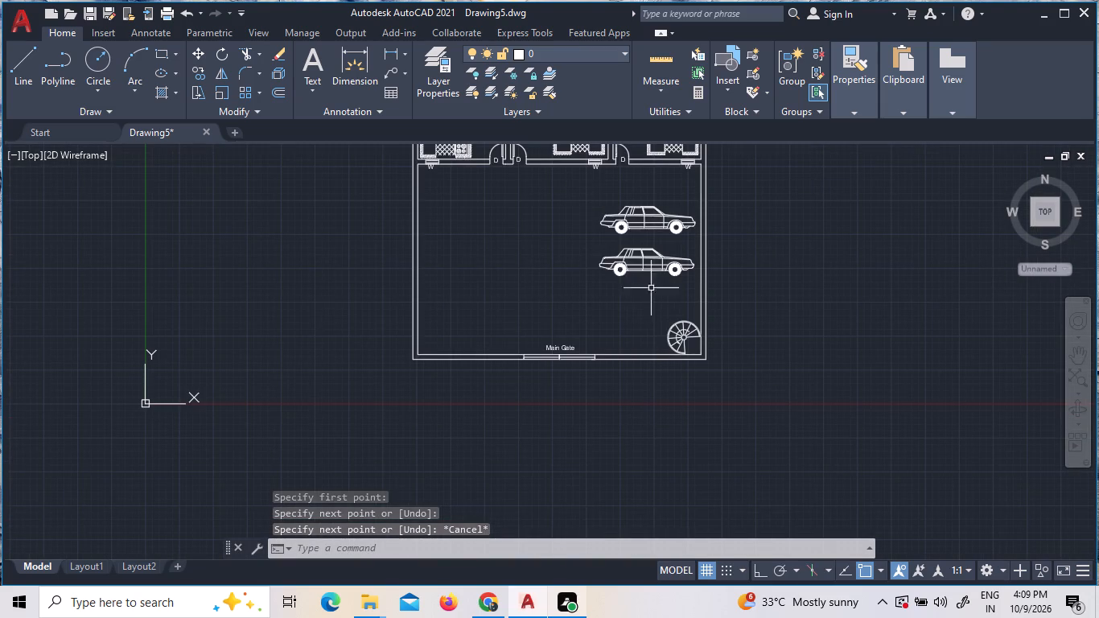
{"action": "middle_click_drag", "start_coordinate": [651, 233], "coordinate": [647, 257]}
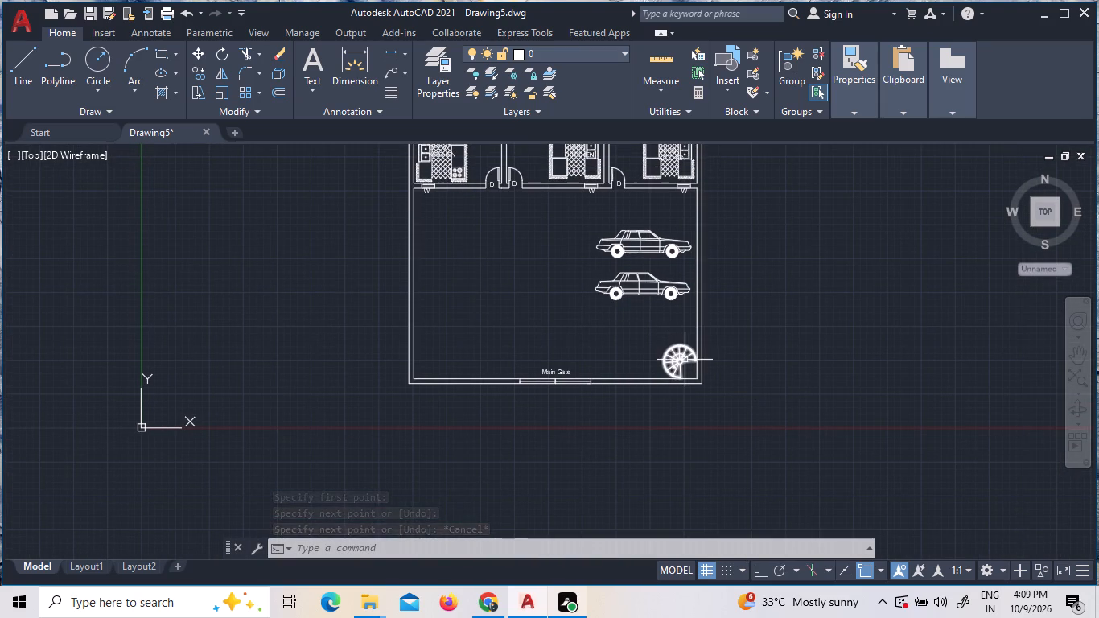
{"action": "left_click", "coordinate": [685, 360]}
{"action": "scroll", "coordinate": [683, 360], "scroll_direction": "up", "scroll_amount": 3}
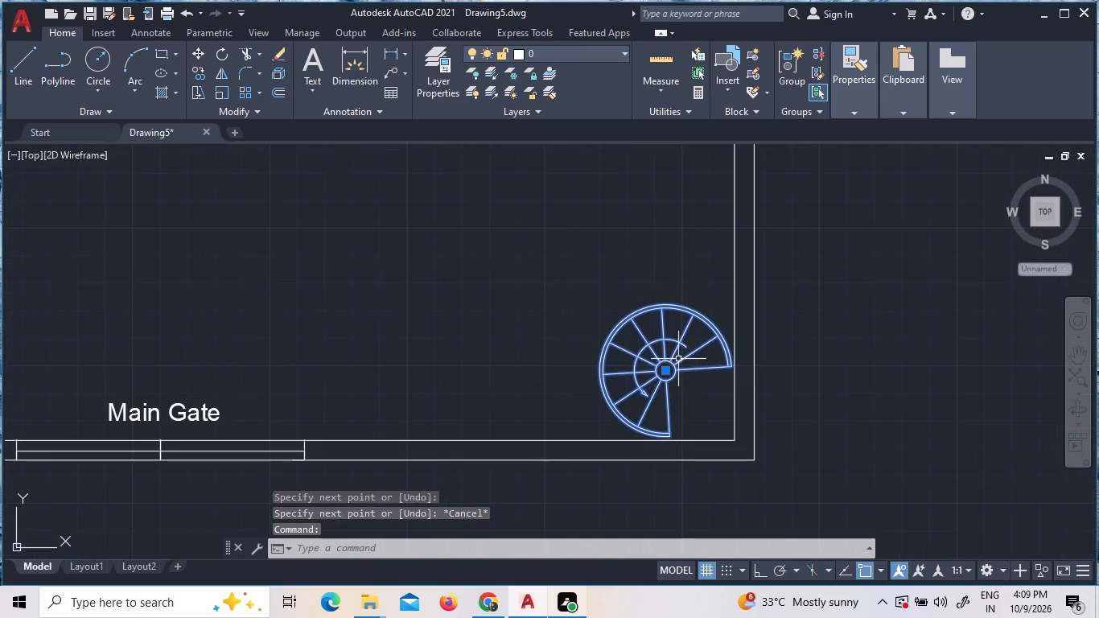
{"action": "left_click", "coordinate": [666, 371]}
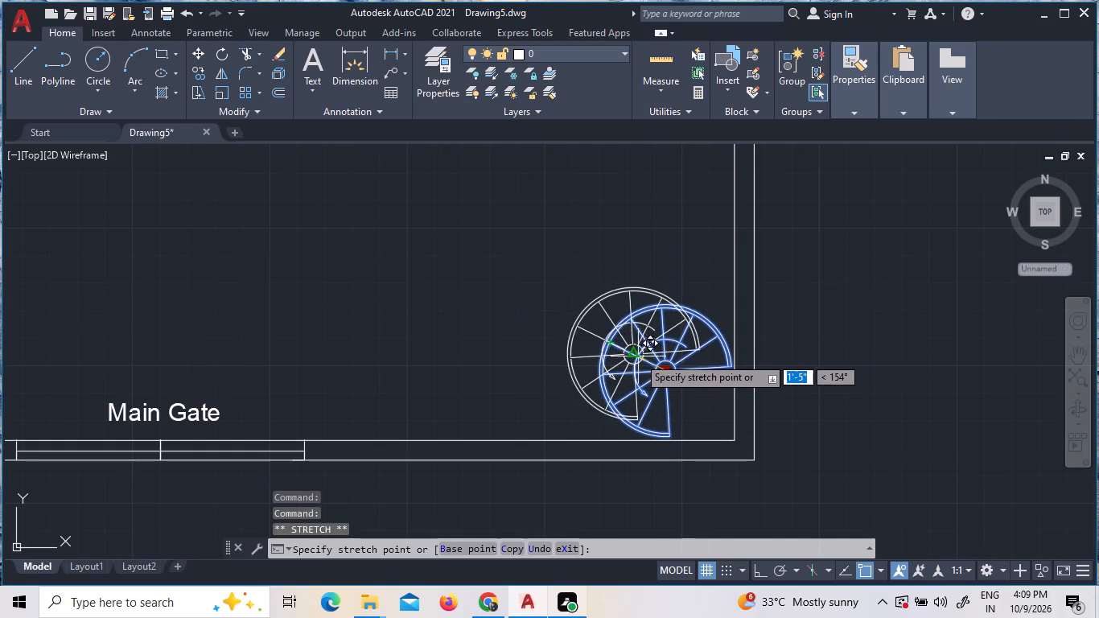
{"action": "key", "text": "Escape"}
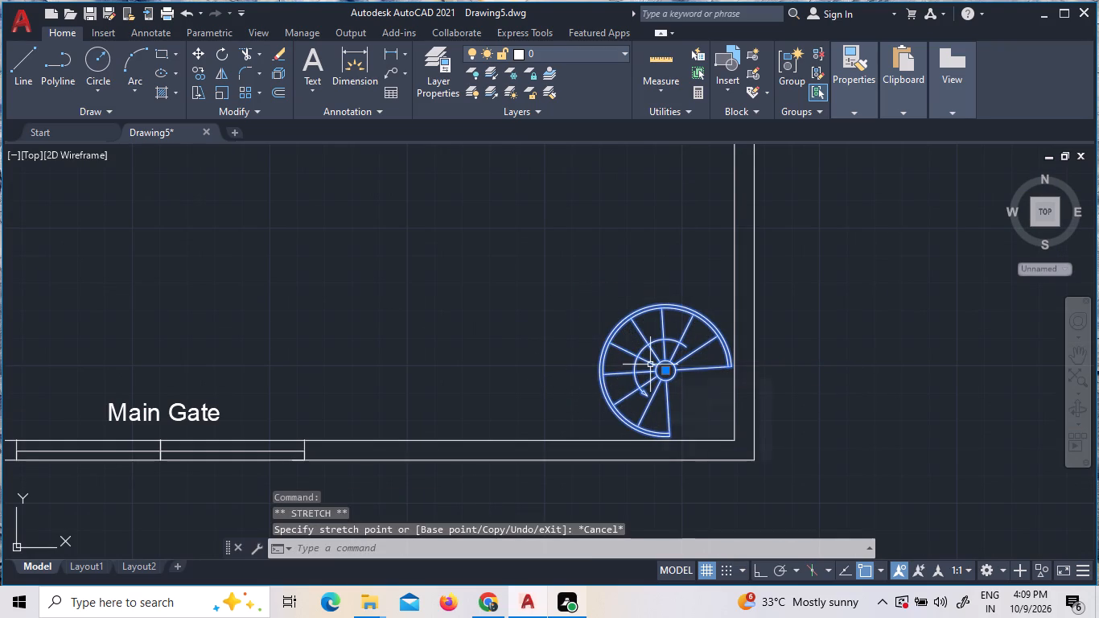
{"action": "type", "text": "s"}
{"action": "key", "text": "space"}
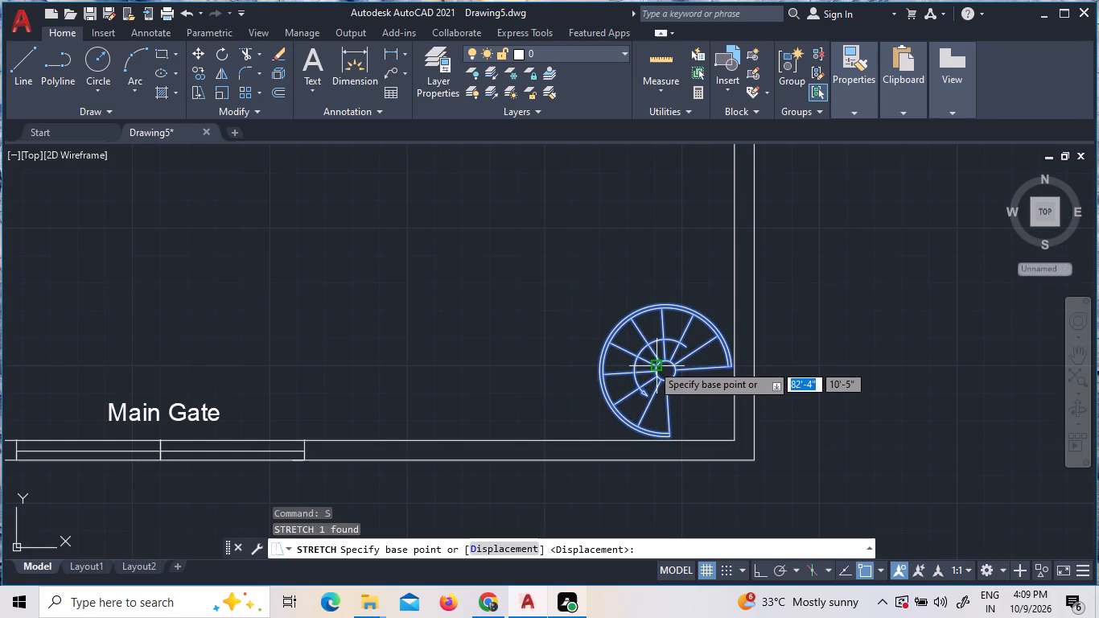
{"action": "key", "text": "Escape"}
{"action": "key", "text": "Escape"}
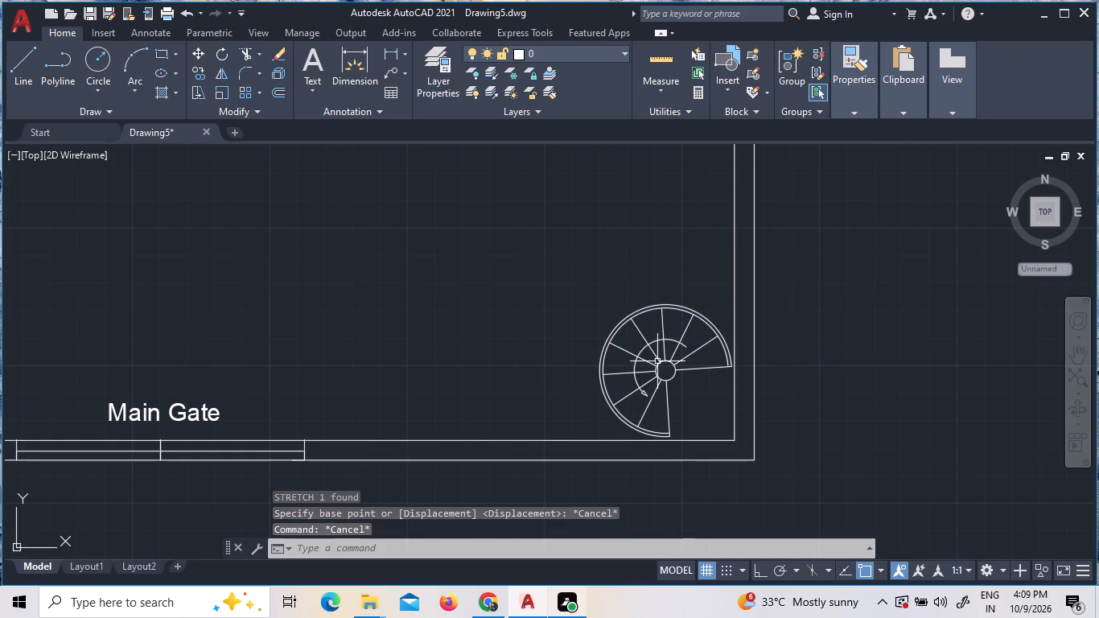
Scale the spiral staircase up about its centre to roughly twice its size.
{"action": "left_click", "coordinate": [669, 376]}
{"action": "left_click", "coordinate": [613, 357]}
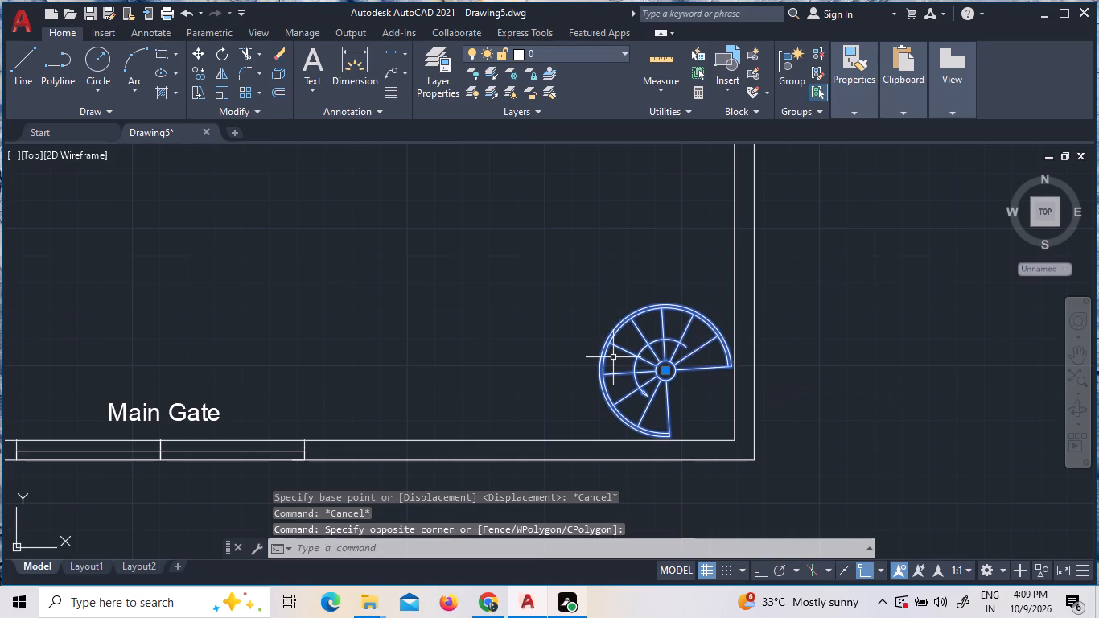
{"action": "key", "text": "s"}
{"action": "key", "text": "c"}
{"action": "key", "text": "space"}
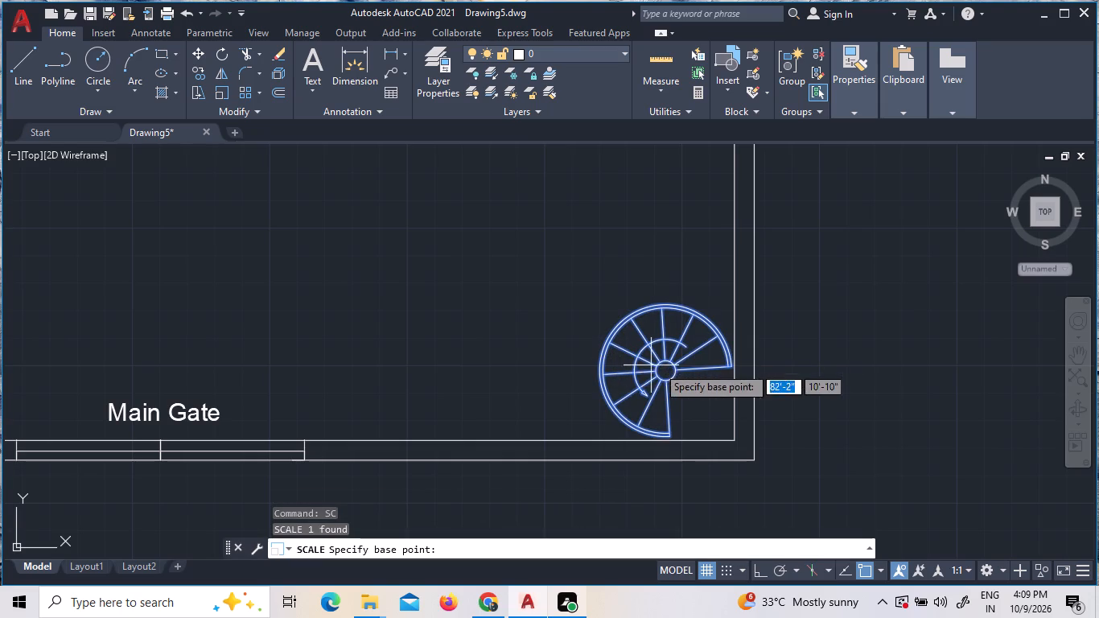
{"action": "left_click", "coordinate": [666, 371]}
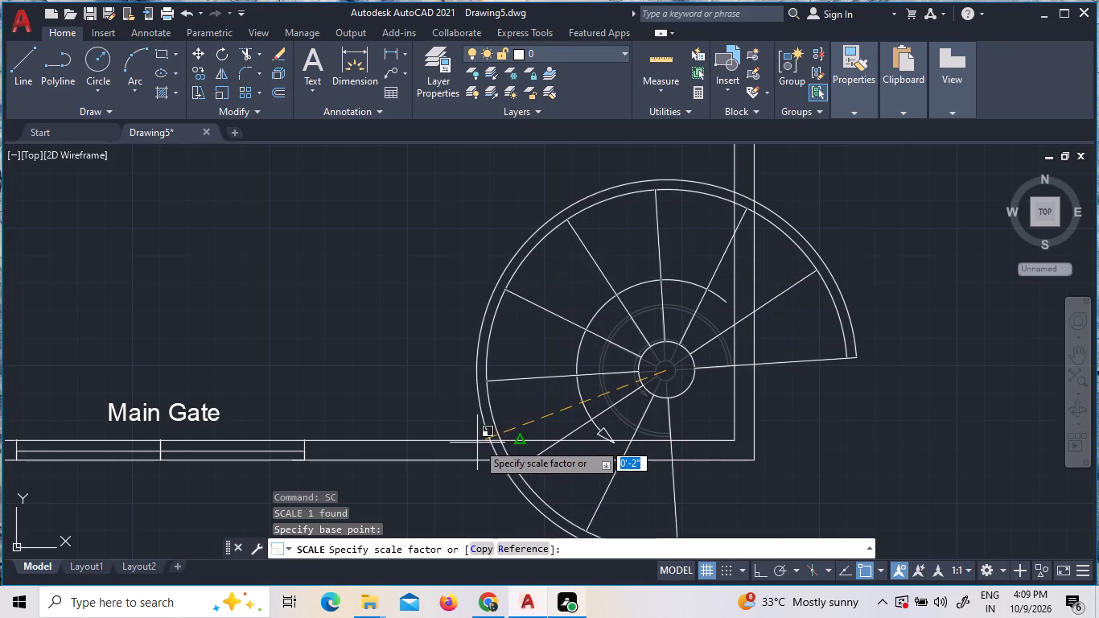
{"action": "left_click", "coordinate": [512, 400]}
Move the enlarged spiral staircase up and to the left, towards the inside of the lower-right wall corner.
{"action": "left_click", "coordinate": [657, 390]}
{"action": "right_click", "coordinate": [657, 388]}
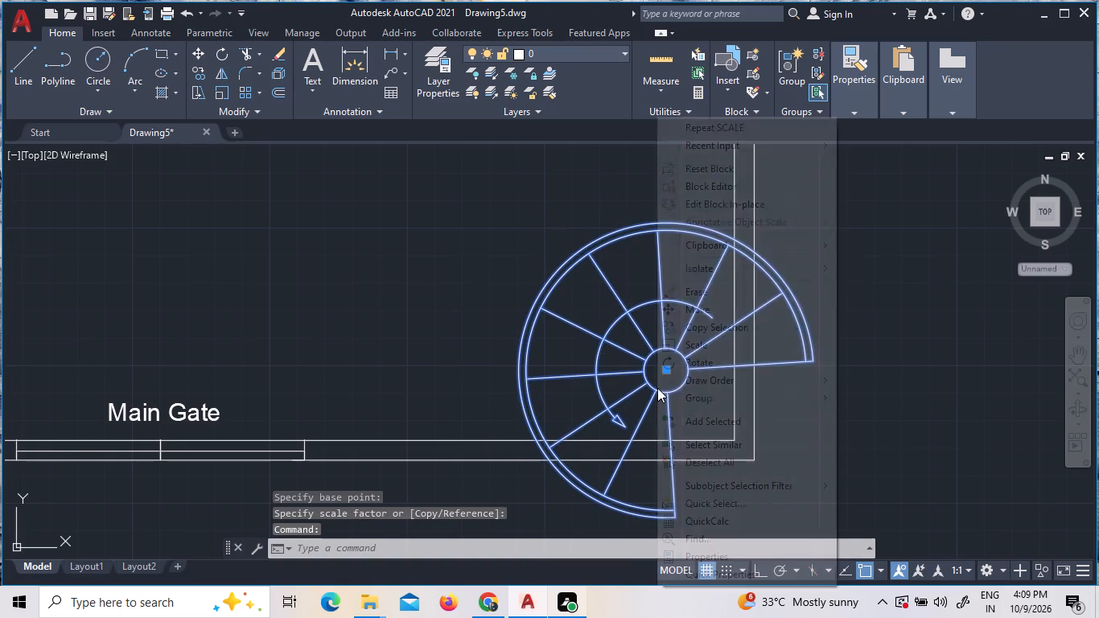
{"action": "left_click", "coordinate": [705, 308]}
{"action": "left_click", "coordinate": [694, 348]}
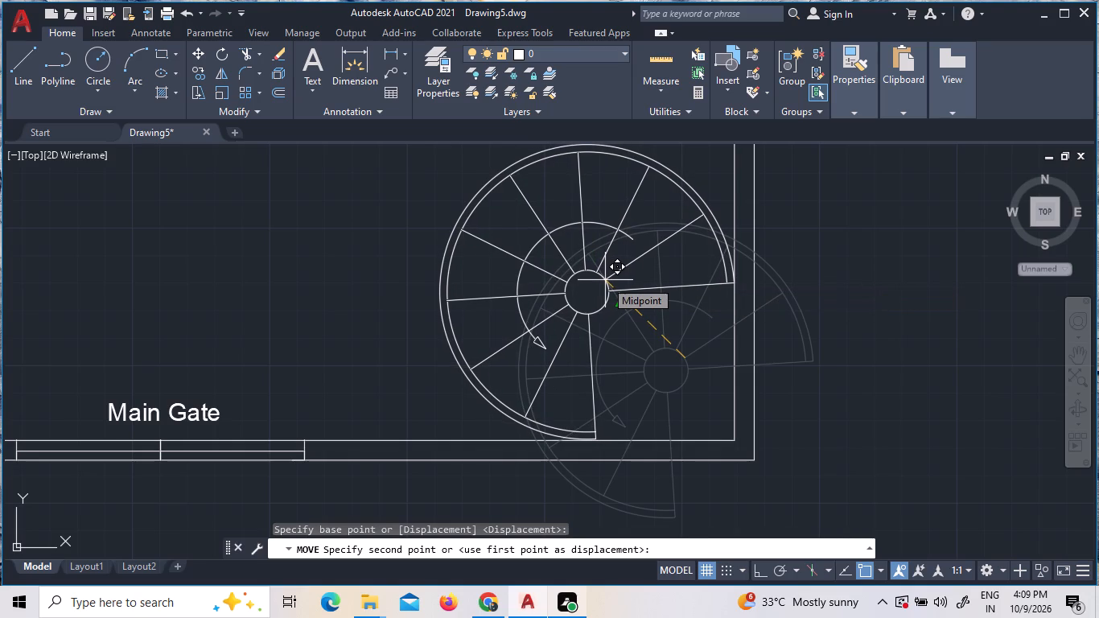
{"action": "left_click", "coordinate": [605, 280]}
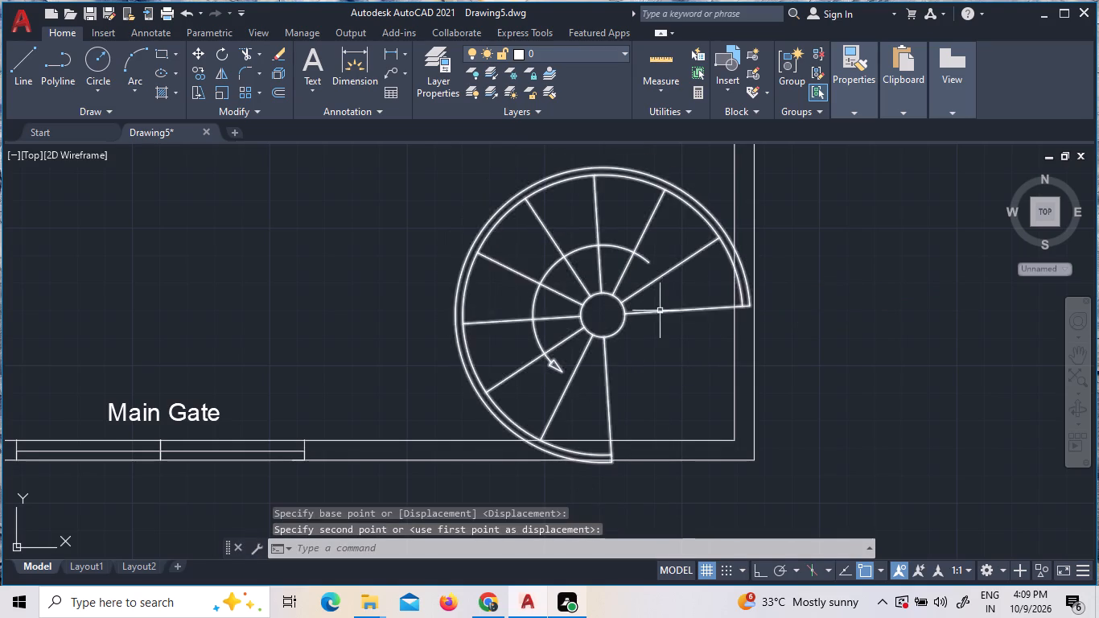
With object snap off, move the spiral staircase about 1'-0" up-left so it fits inside the corner against both inner wall lines.
{"action": "left_click", "coordinate": [860, 568]}
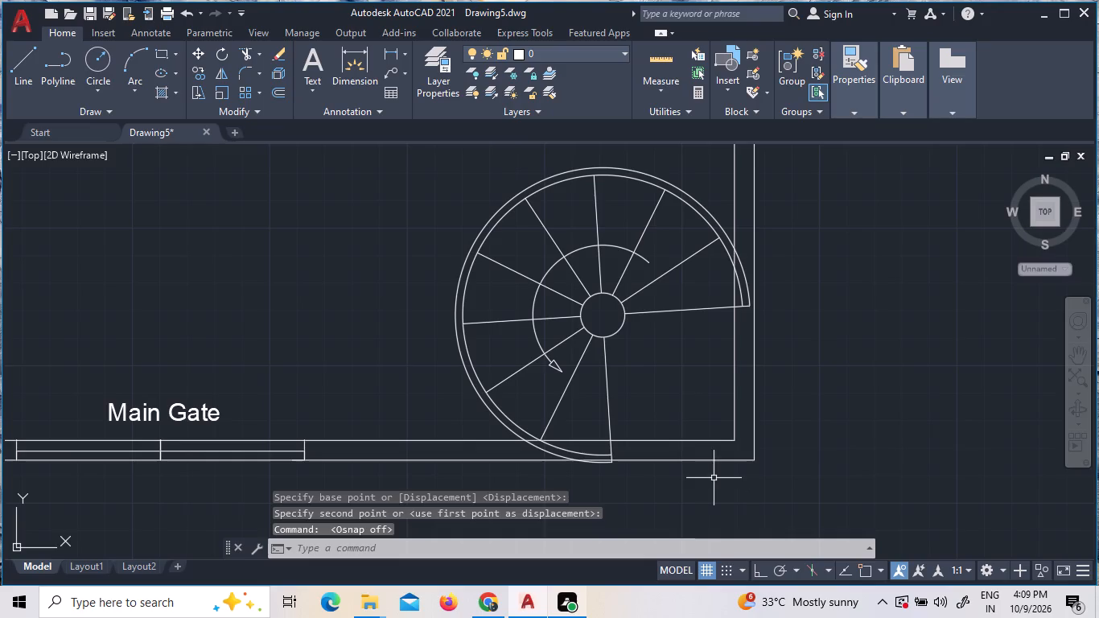
{"action": "left_click", "coordinate": [647, 348]}
{"action": "left_click", "coordinate": [546, 283]}
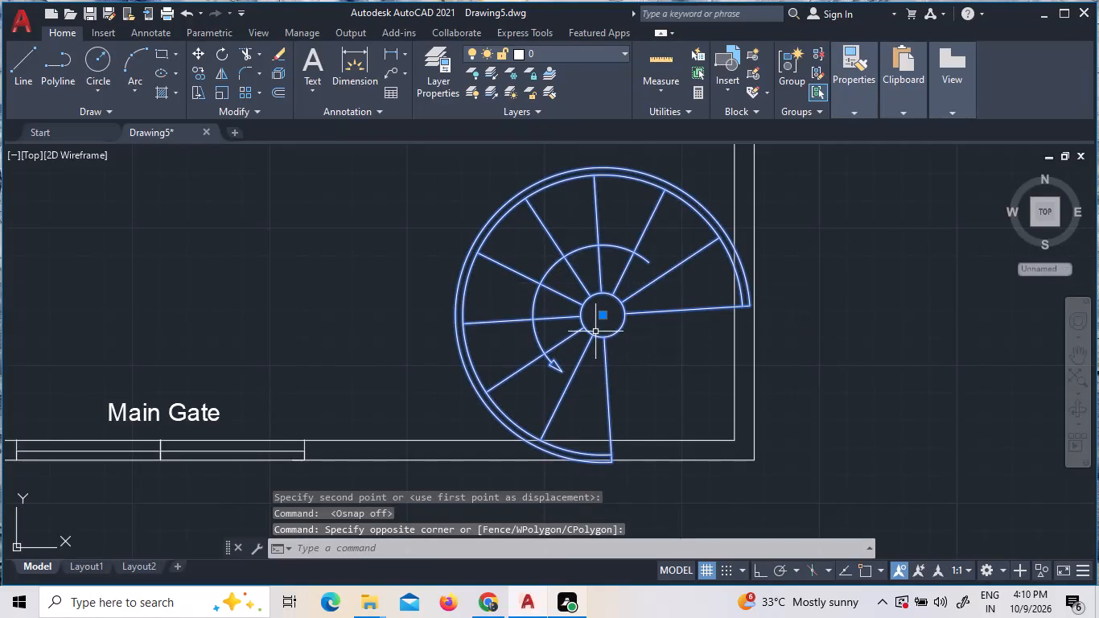
{"action": "right_click", "coordinate": [595, 332]}
{"action": "left_click", "coordinate": [637, 305]}
{"action": "left_click", "coordinate": [636, 329]}
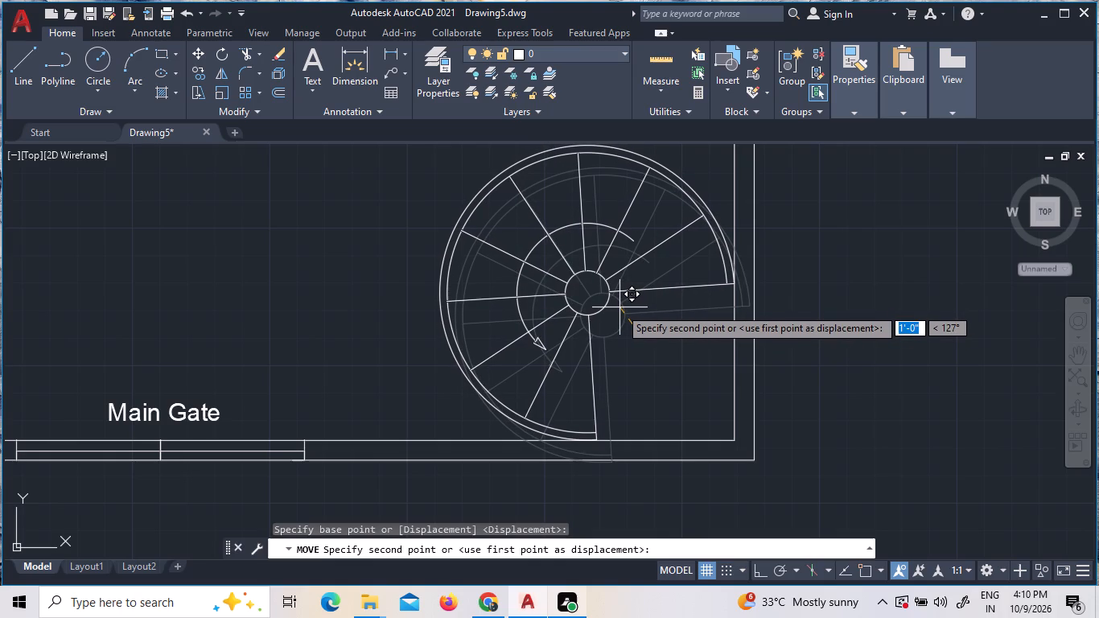
{"action": "left_click", "coordinate": [619, 307]}
{"action": "key", "text": "Escape"}
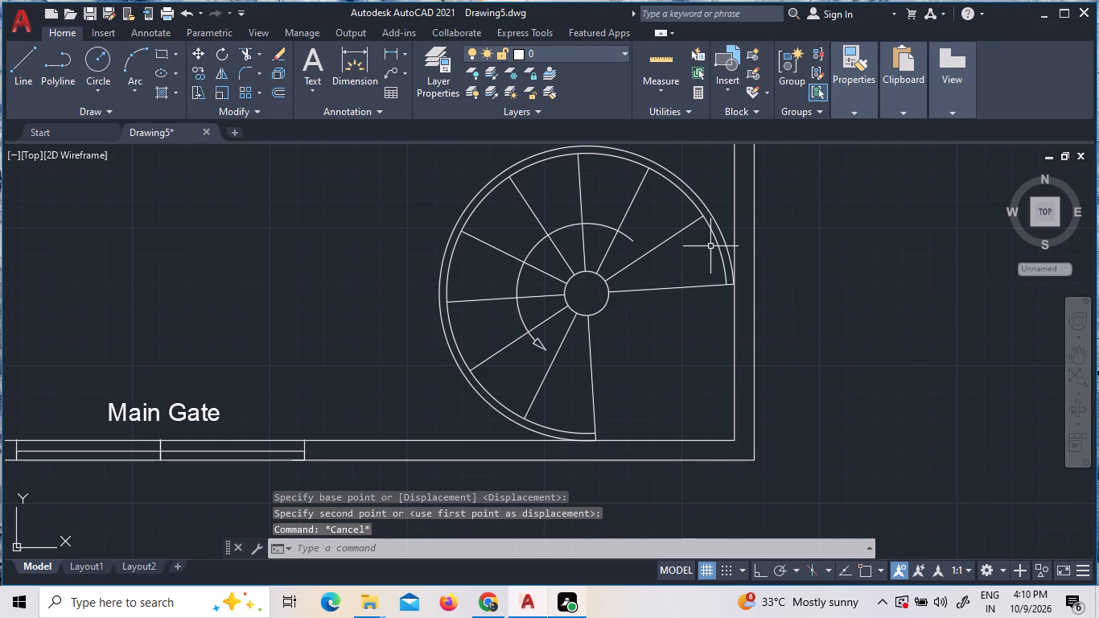
Rotate the spiral staircase about its lower outer end so that its open side faces upward.
{"action": "left_click", "coordinate": [588, 289]}
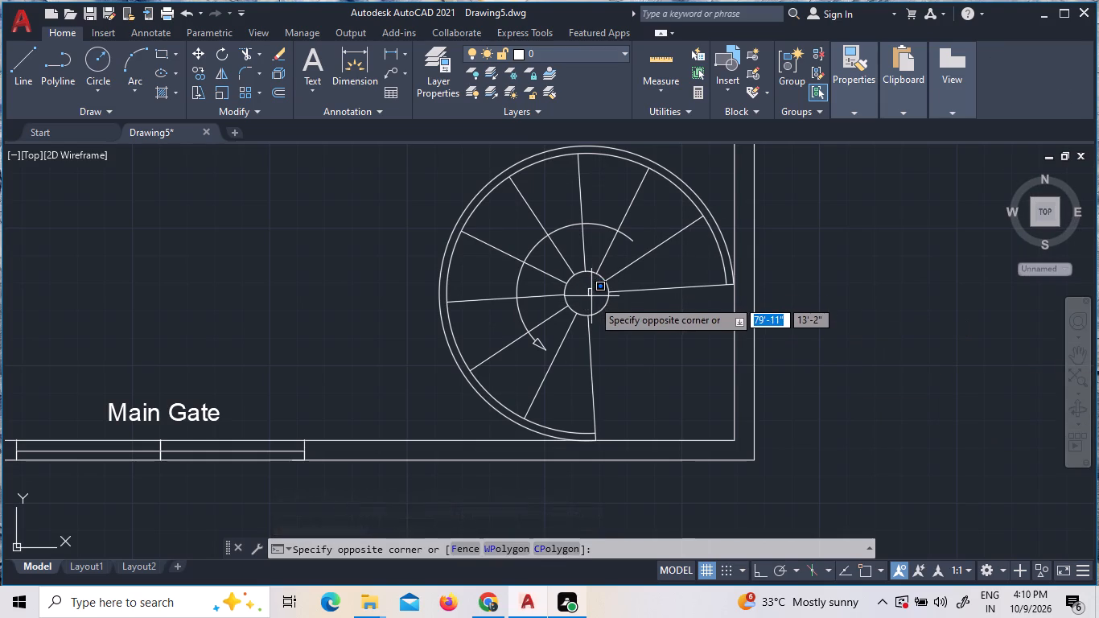
{"action": "left_click", "coordinate": [599, 343]}
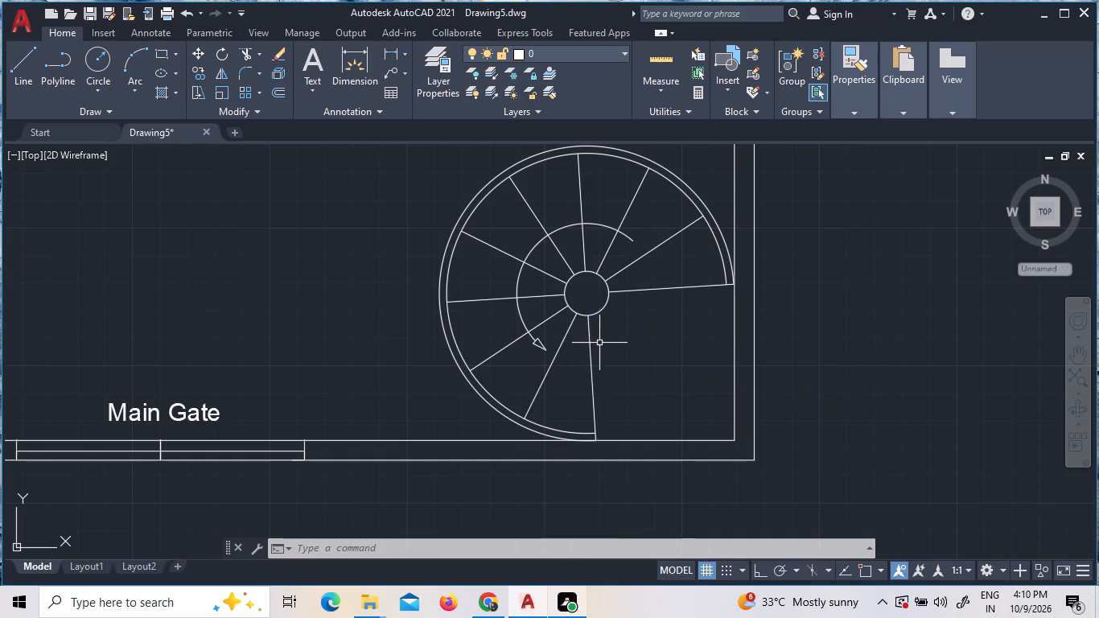
{"action": "left_click", "coordinate": [577, 297]}
{"action": "left_click", "coordinate": [492, 249]}
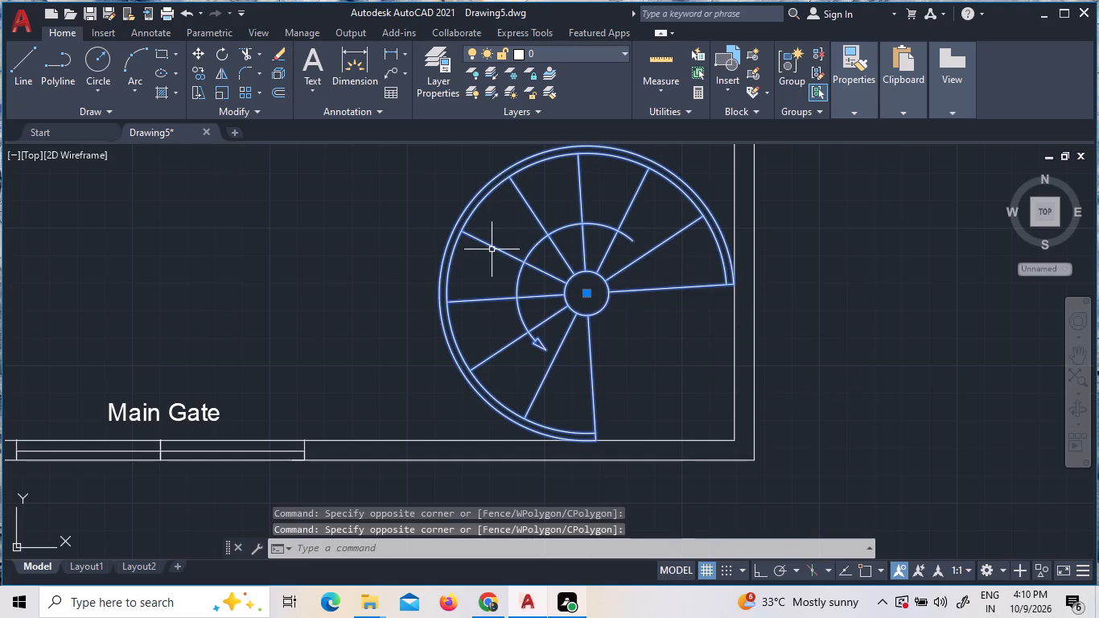
{"action": "right_click", "coordinate": [492, 249]}
{"action": "left_click", "coordinate": [528, 365]}
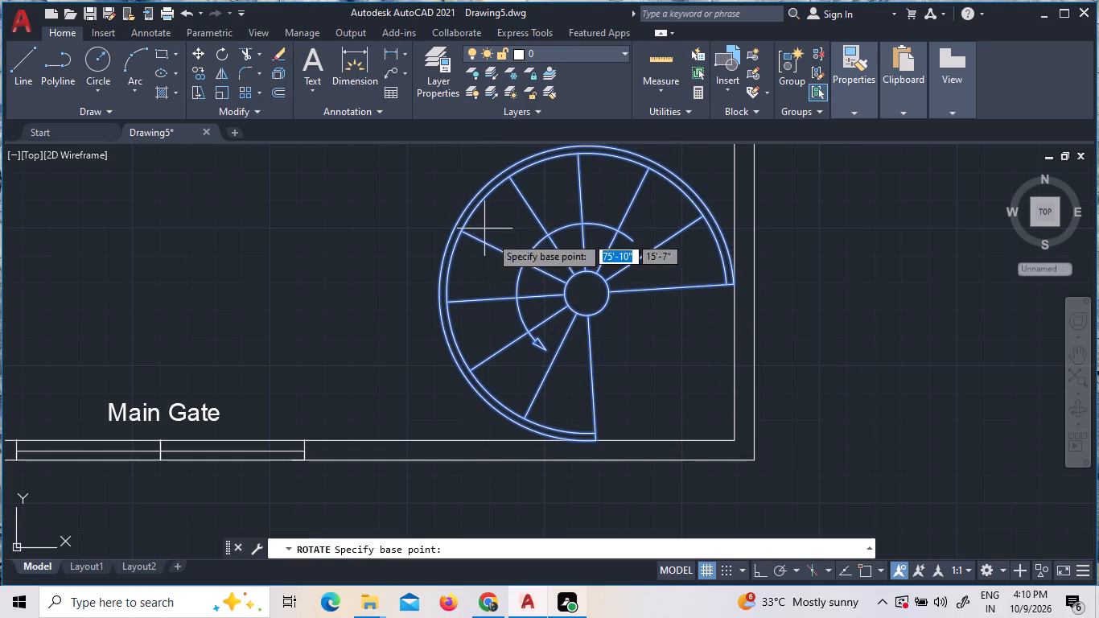
{"action": "left_click", "coordinate": [597, 442]}
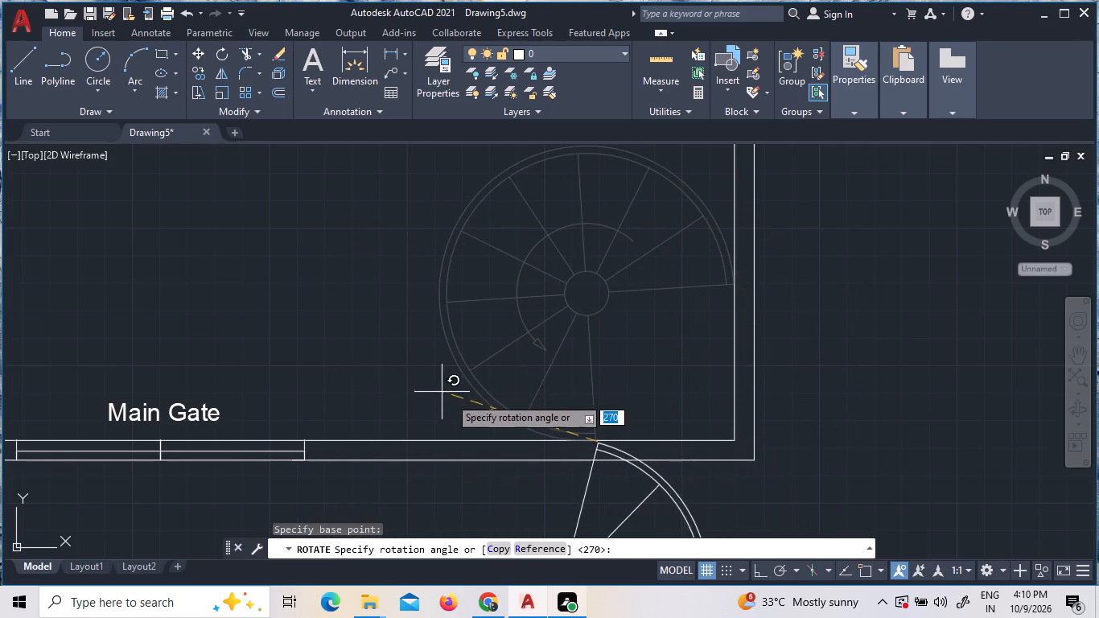
{"action": "left_click", "coordinate": [324, 269]}
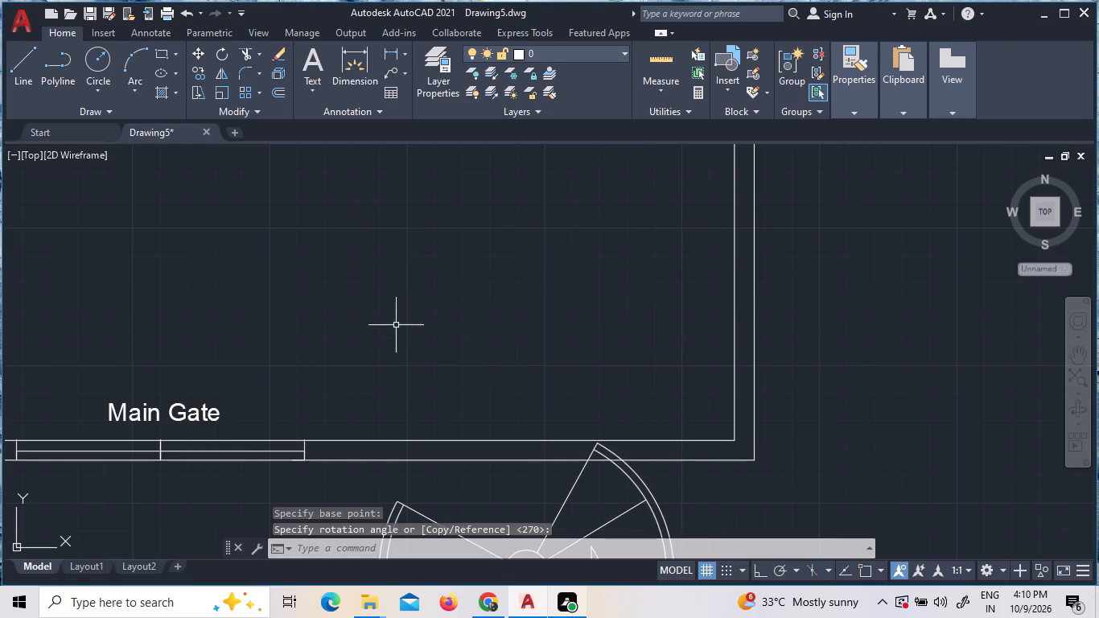
Move the rotated spiral staircase back inside the wall corner, close to both inner wall lines.
{"action": "left_click_drag", "start_coordinate": [604, 529], "coordinate": [565, 502]}
{"action": "left_click", "coordinate": [507, 475]}
{"action": "right_click", "coordinate": [507, 475]}
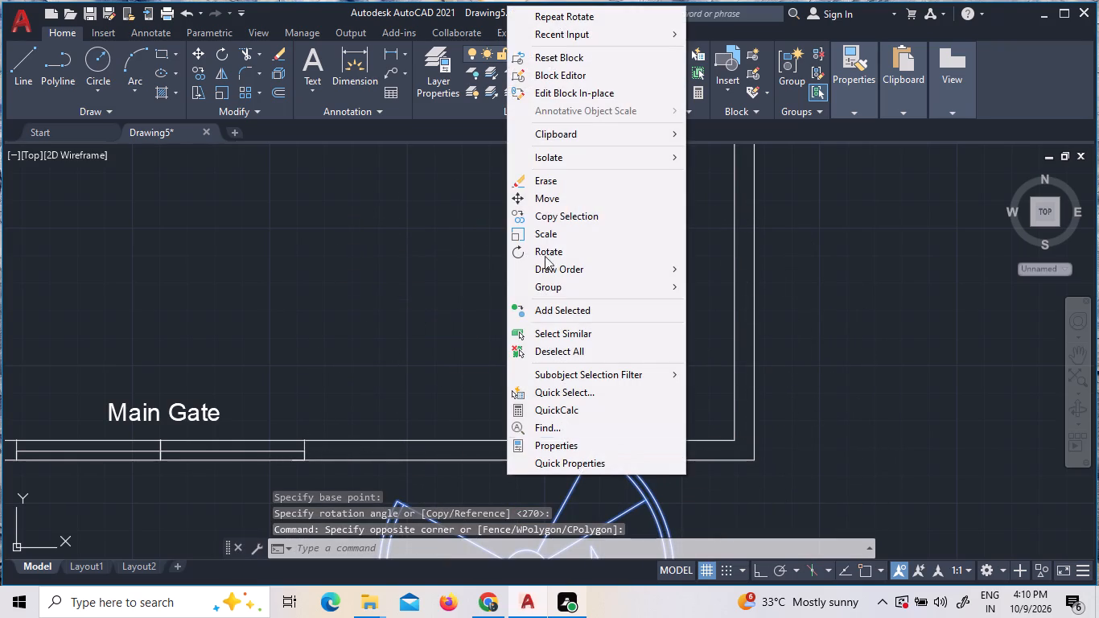
{"action": "left_click", "coordinate": [532, 195]}
{"action": "left_click_drag", "start_coordinate": [615, 484], "coordinate": [615, 484]}
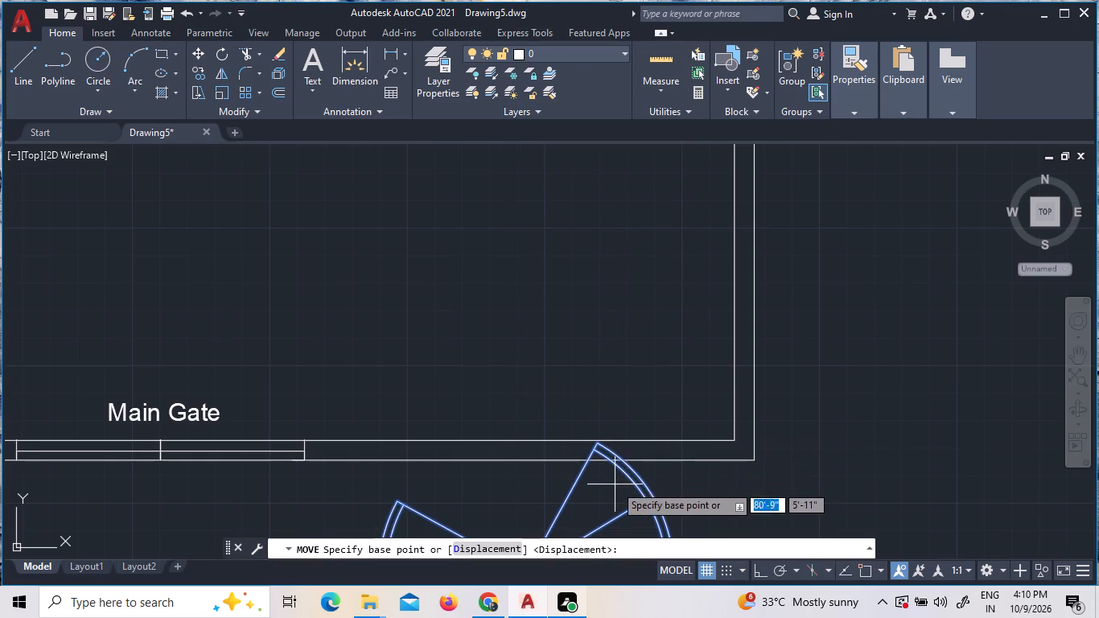
{"action": "left_click_drag", "start_coordinate": [615, 484], "coordinate": [621, 472]}
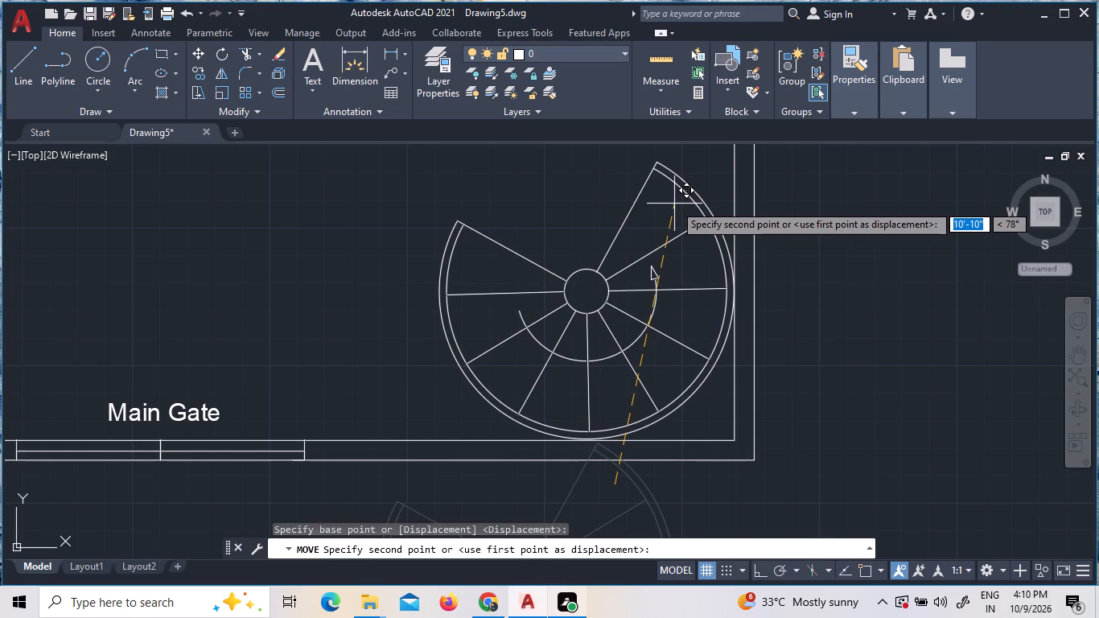
{"action": "left_click", "coordinate": [674, 204]}
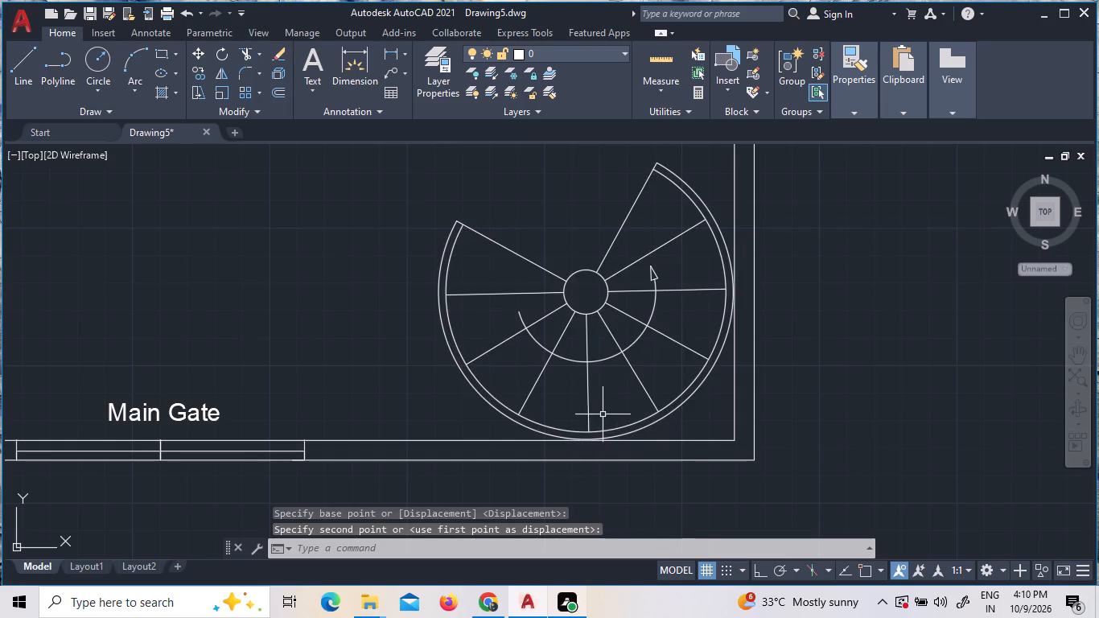
Move the spiral staircase slightly down with object snap on so its outer arc meets the bottom wall's inner line.
{"action": "scroll", "coordinate": [589, 443], "scroll_direction": "up", "scroll_amount": 8}
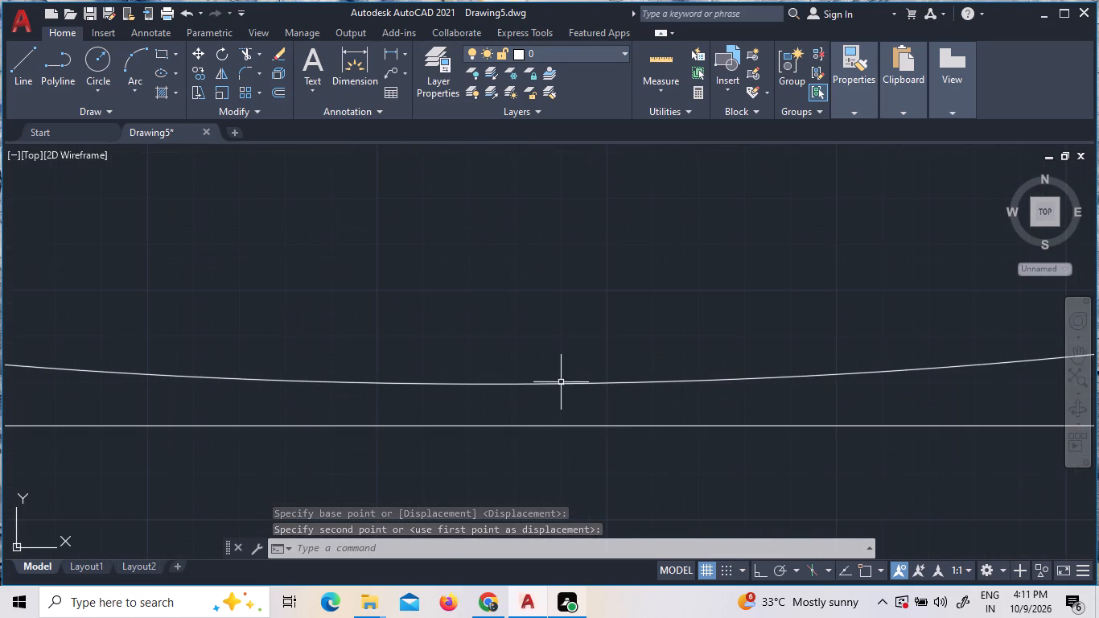
{"action": "left_click", "coordinate": [554, 385]}
{"action": "right_click", "coordinate": [554, 386]}
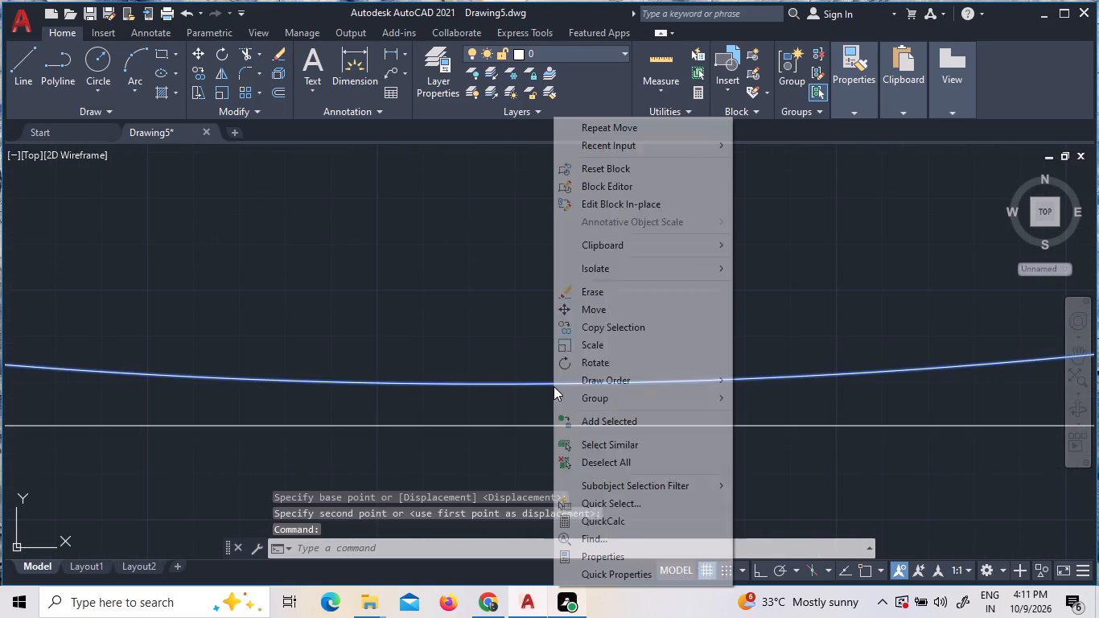
{"action": "left_click", "coordinate": [589, 318]}
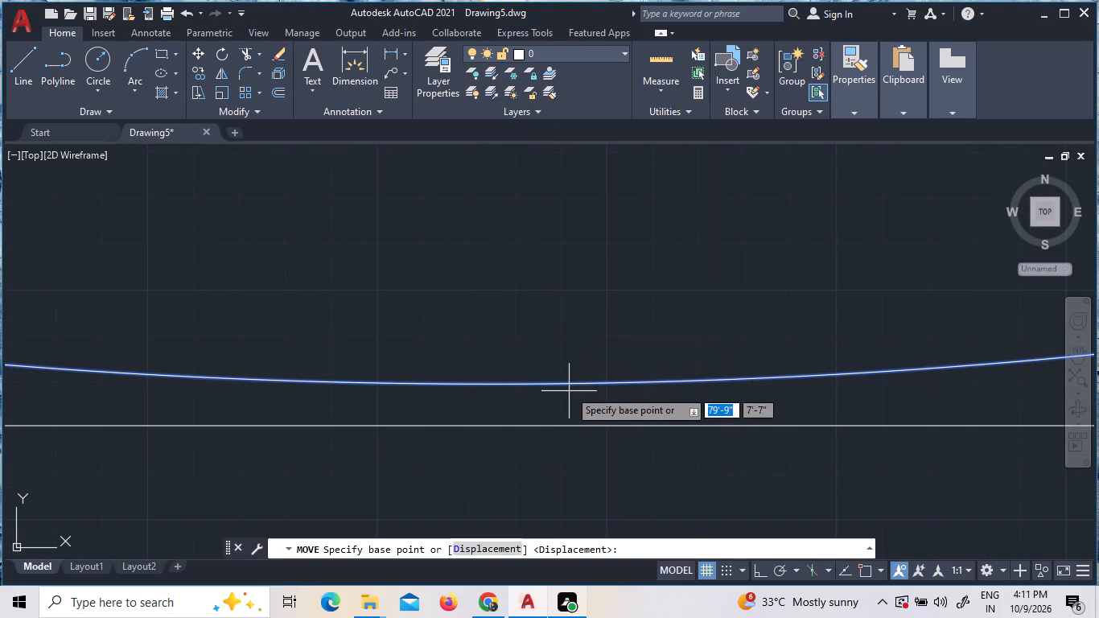
{"action": "left_click", "coordinate": [574, 382]}
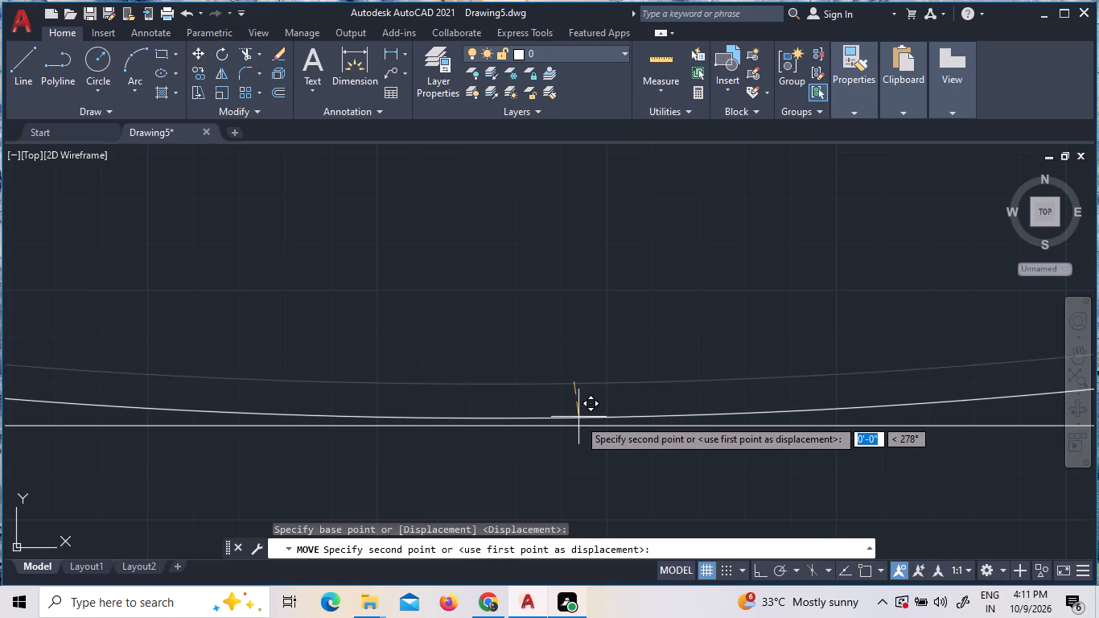
{"action": "scroll", "coordinate": [580, 431], "scroll_direction": "up", "scroll_amount": 5}
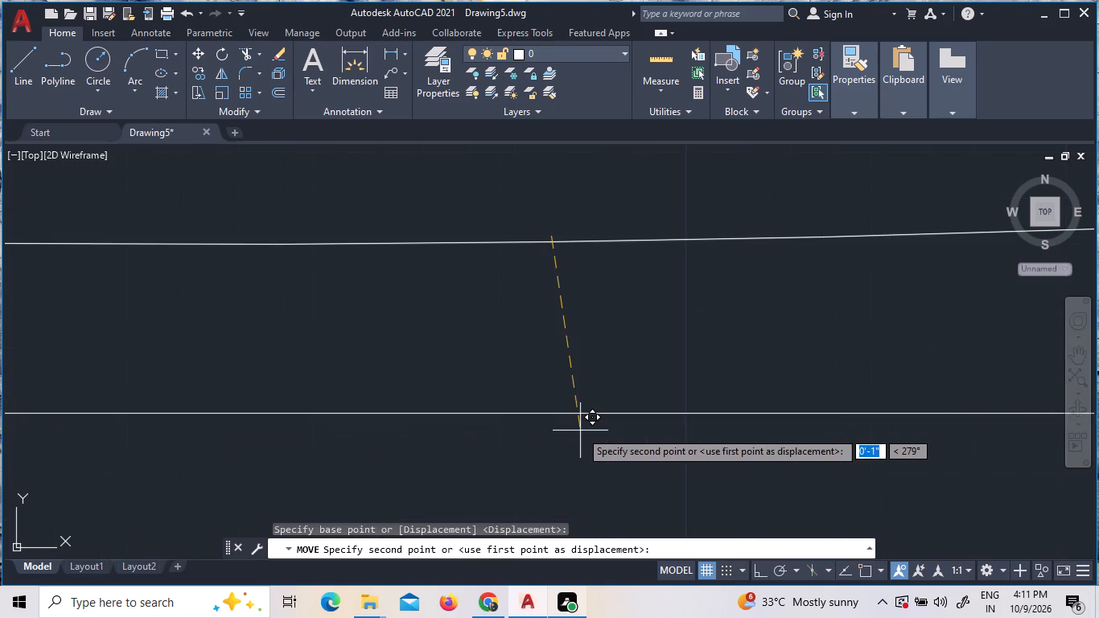
{"action": "scroll", "coordinate": [554, 439], "scroll_direction": "down", "scroll_amount": 2}
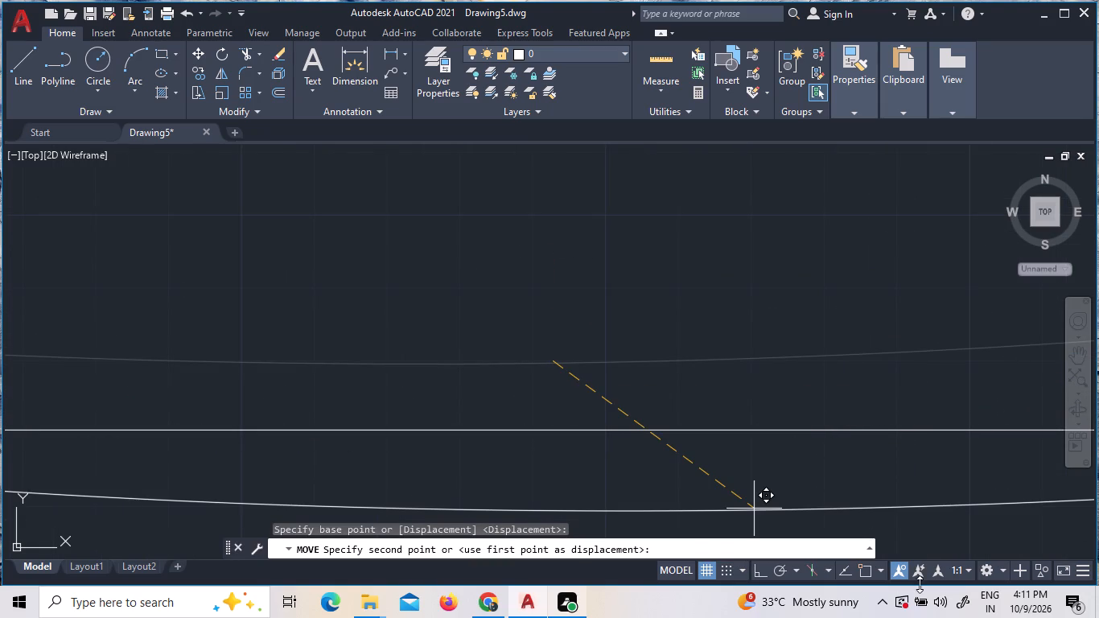
{"action": "left_click", "coordinate": [865, 571]}
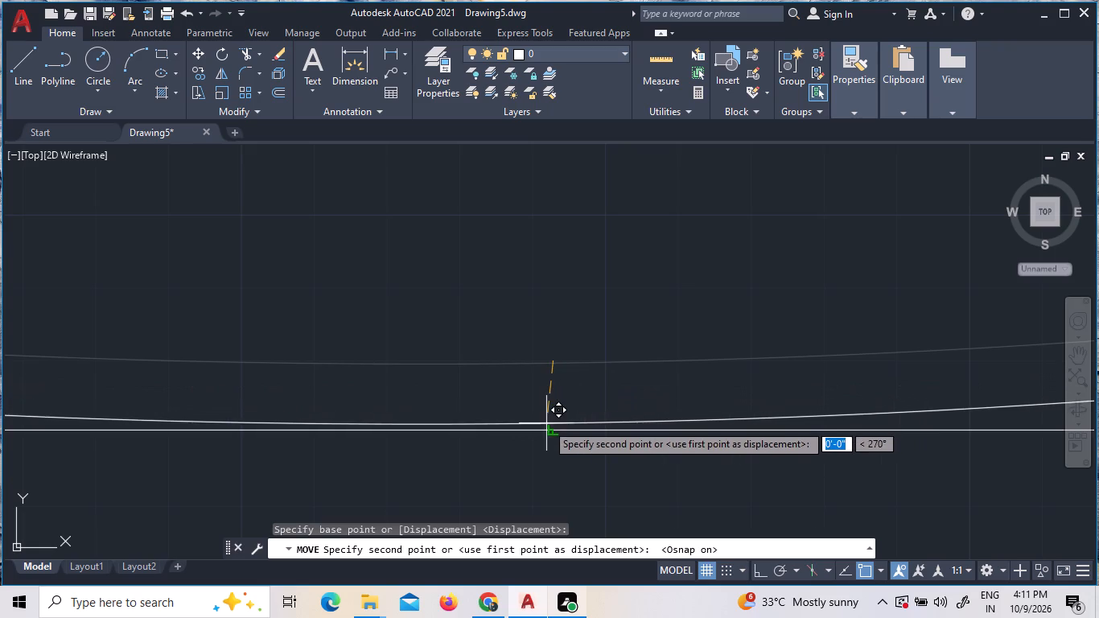
{"action": "scroll", "coordinate": [562, 437], "scroll_direction": "up", "scroll_amount": 2}
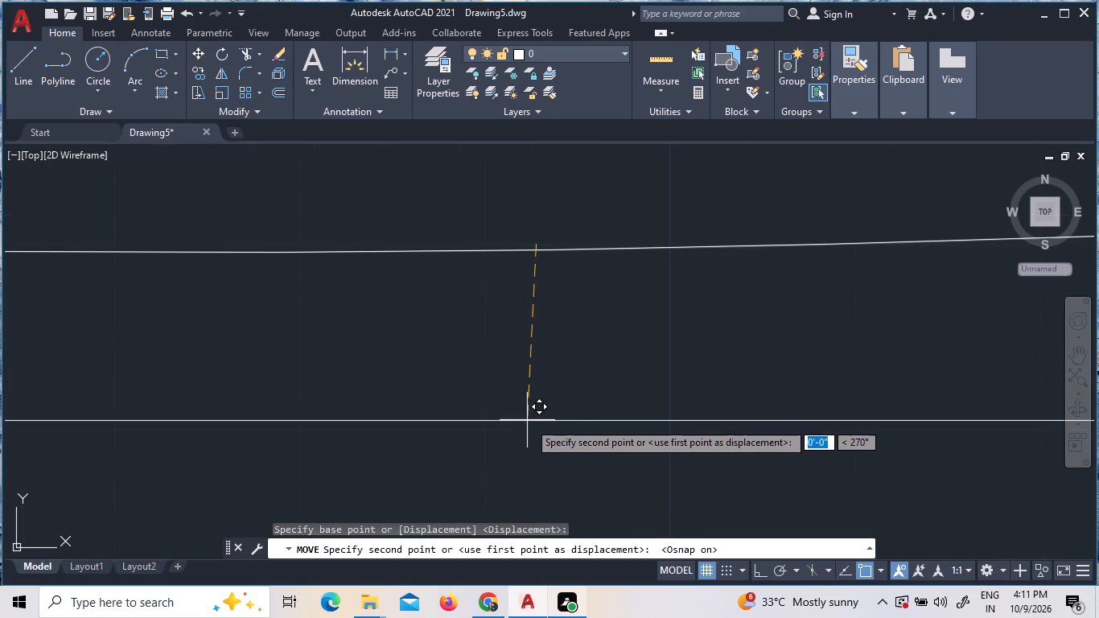
{"action": "left_click", "coordinate": [536, 424]}
Examine closely where the staircase's outer arc meets the bottom wall's inner line.
{"action": "scroll", "coordinate": [548, 458], "scroll_direction": "up", "scroll_amount": 5}
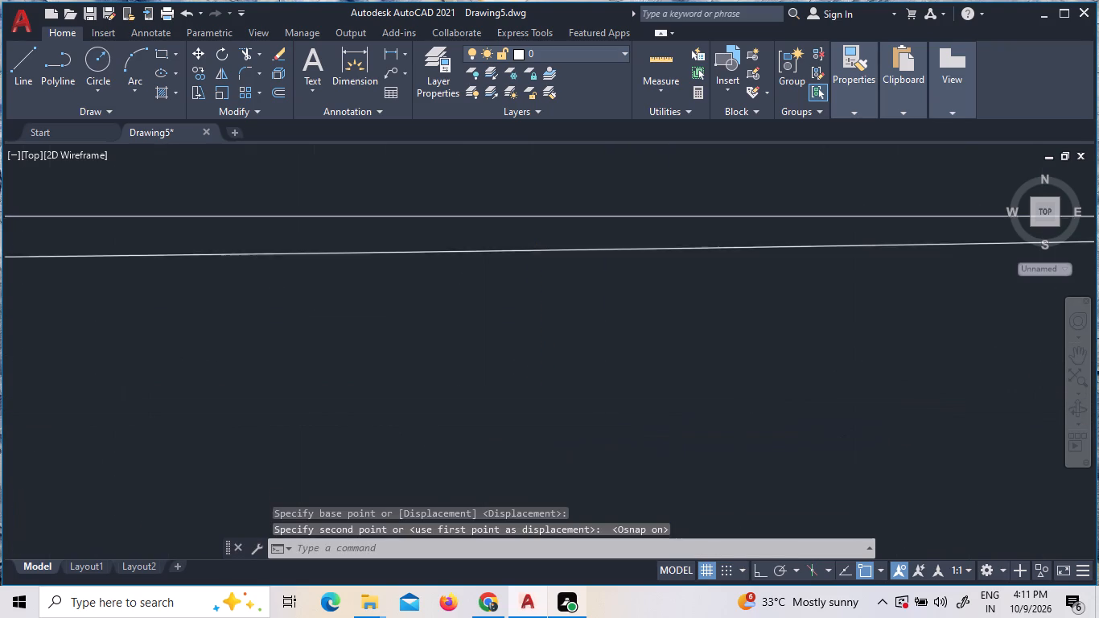
{"action": "scroll", "coordinate": [549, 459], "scroll_direction": "down", "scroll_amount": 12}
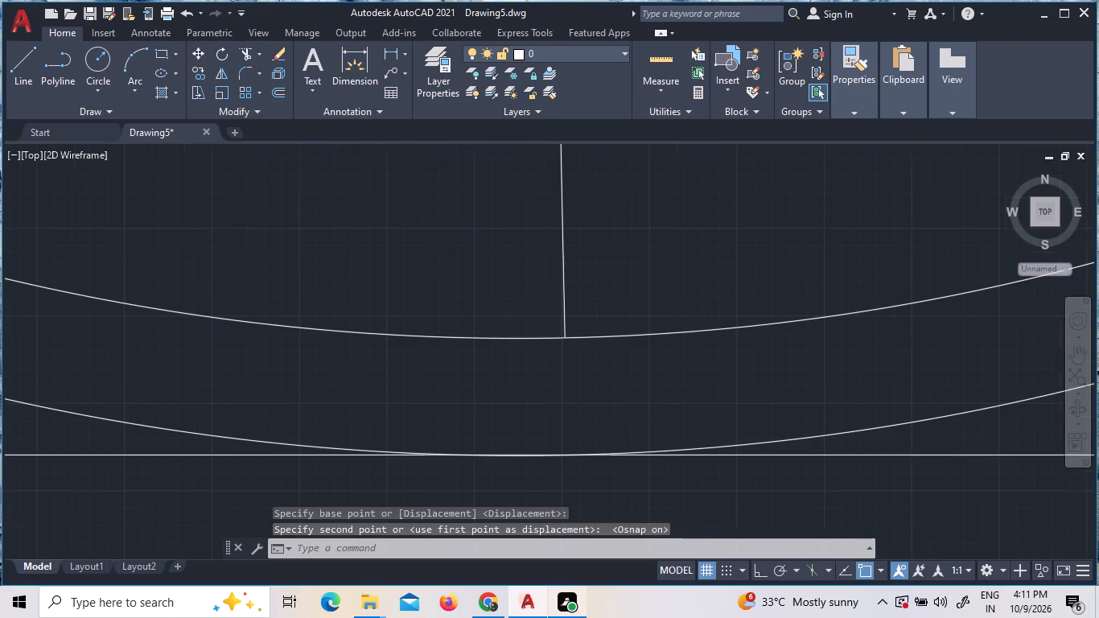
{"action": "scroll", "coordinate": [578, 455], "scroll_direction": "up", "scroll_amount": 6}
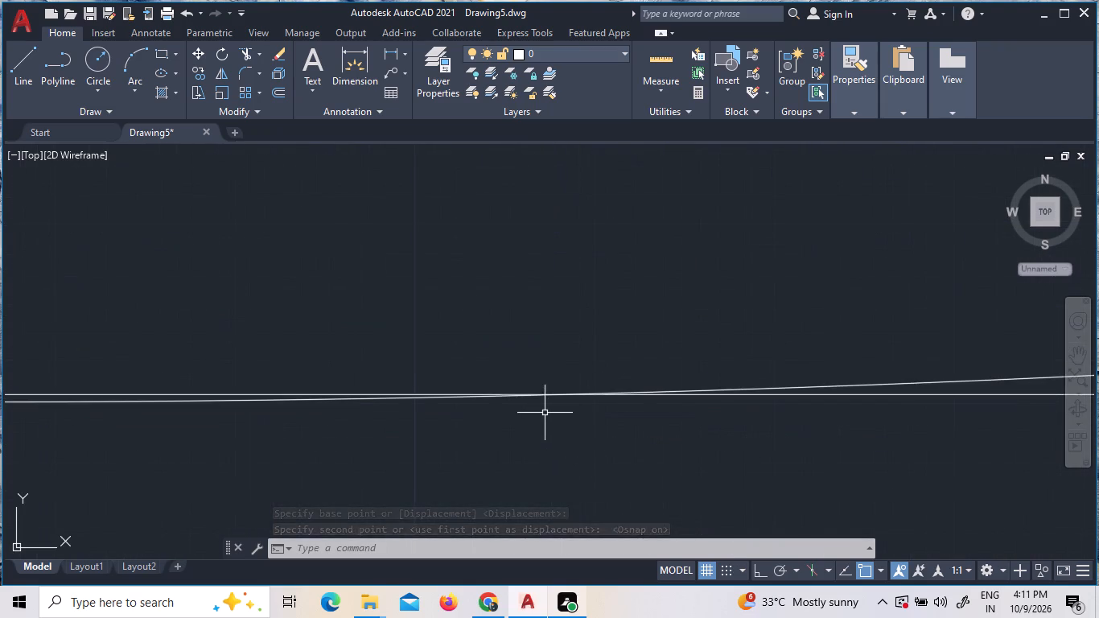
{"action": "scroll", "coordinate": [545, 413], "scroll_direction": "up", "scroll_amount": 3}
{"action": "scroll", "coordinate": [545, 413], "scroll_direction": "down", "scroll_amount": 8}
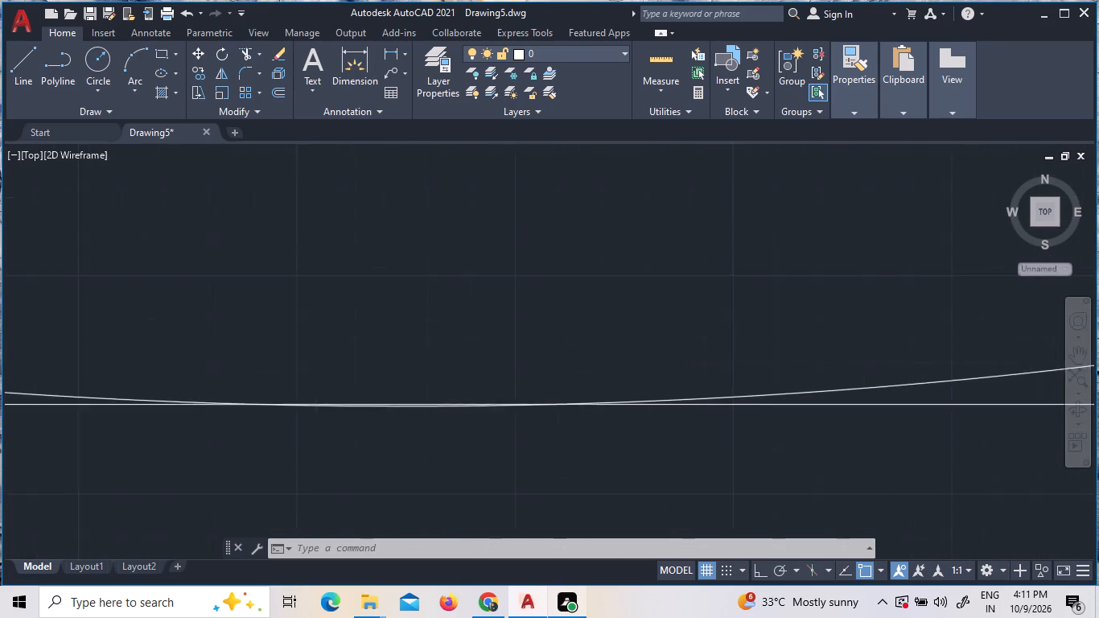
{"action": "scroll", "coordinate": [548, 407], "scroll_direction": "down", "scroll_amount": 7}
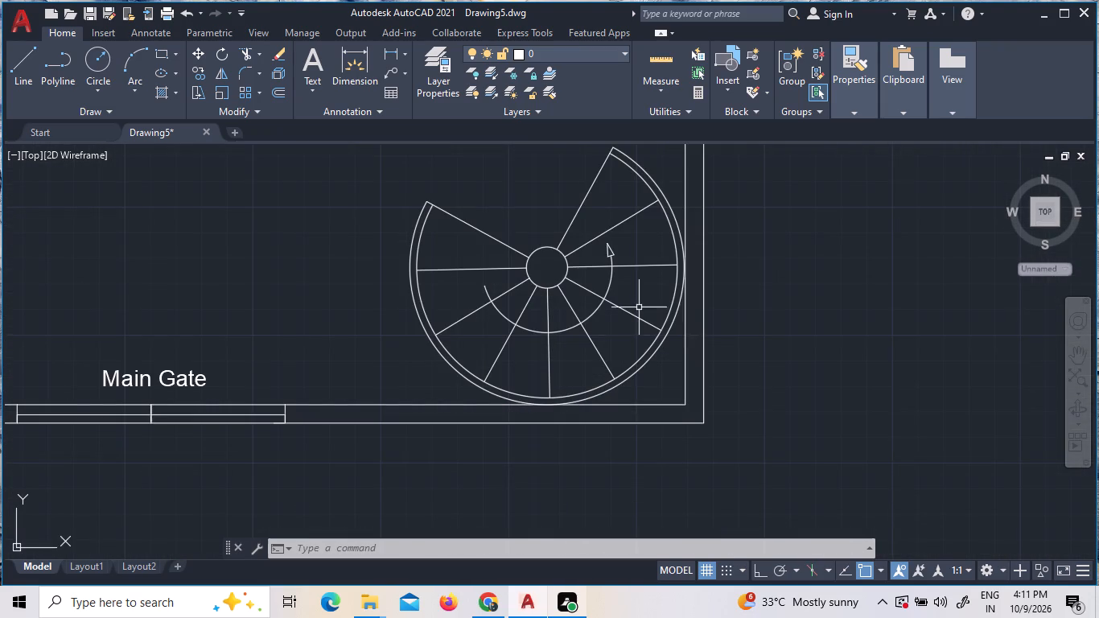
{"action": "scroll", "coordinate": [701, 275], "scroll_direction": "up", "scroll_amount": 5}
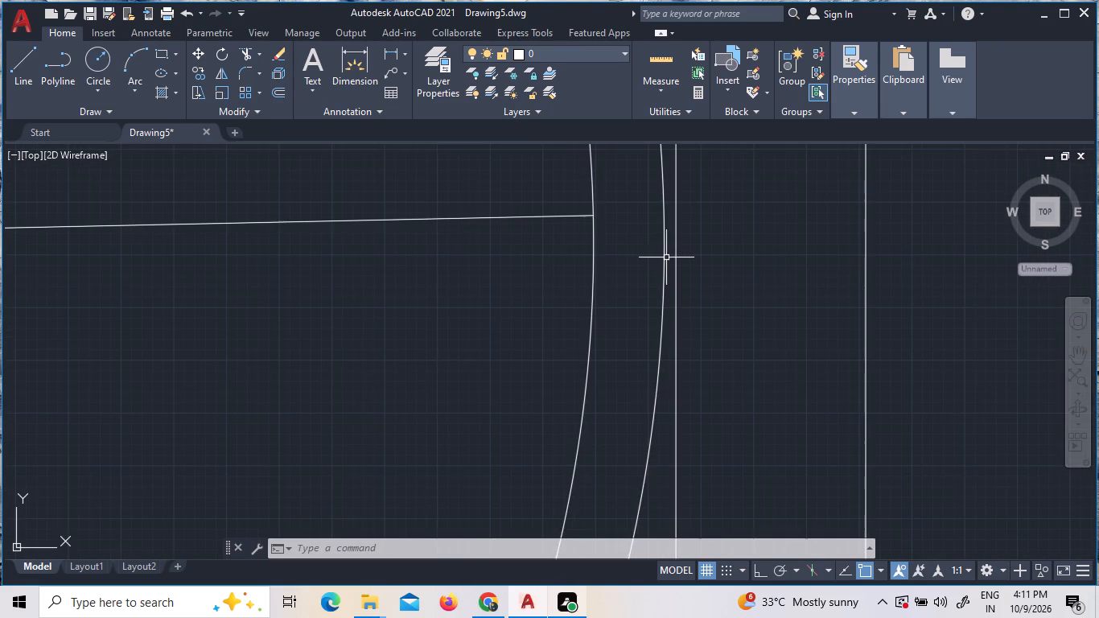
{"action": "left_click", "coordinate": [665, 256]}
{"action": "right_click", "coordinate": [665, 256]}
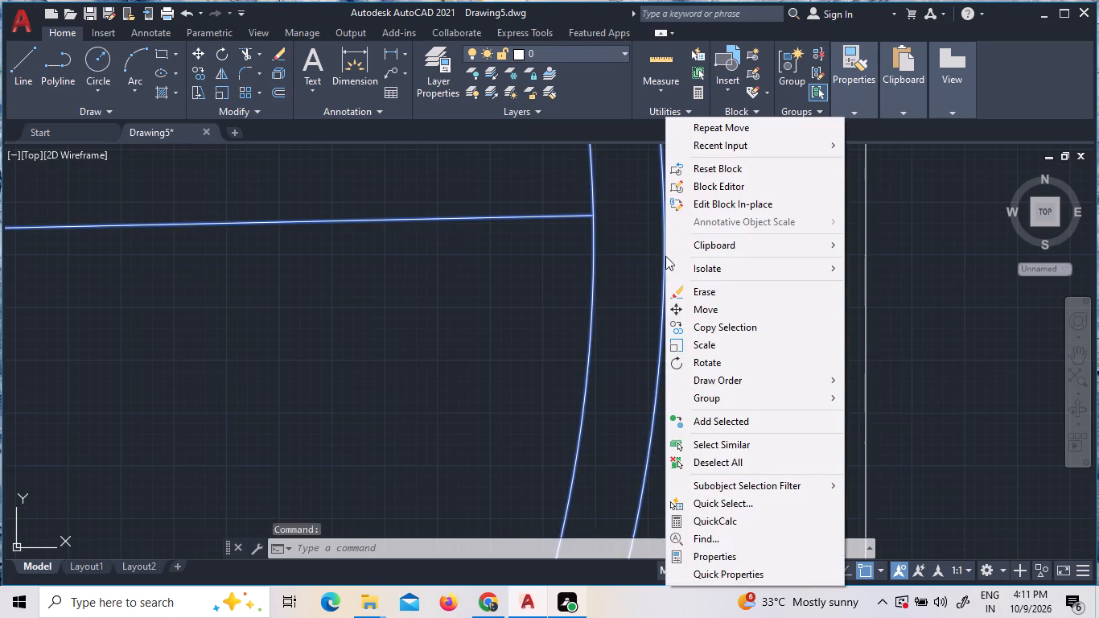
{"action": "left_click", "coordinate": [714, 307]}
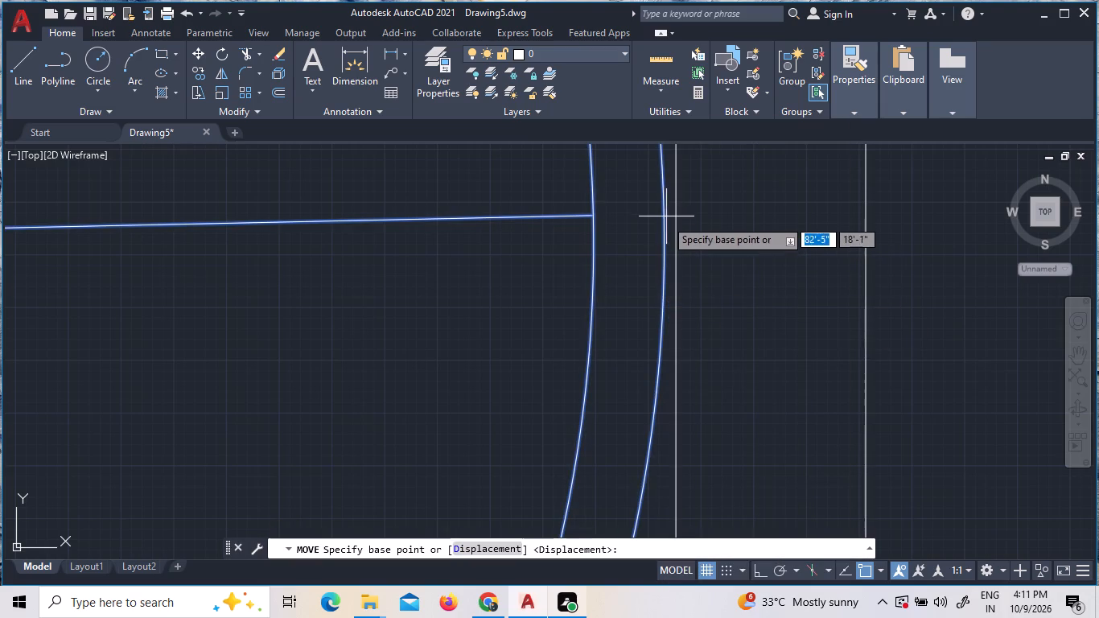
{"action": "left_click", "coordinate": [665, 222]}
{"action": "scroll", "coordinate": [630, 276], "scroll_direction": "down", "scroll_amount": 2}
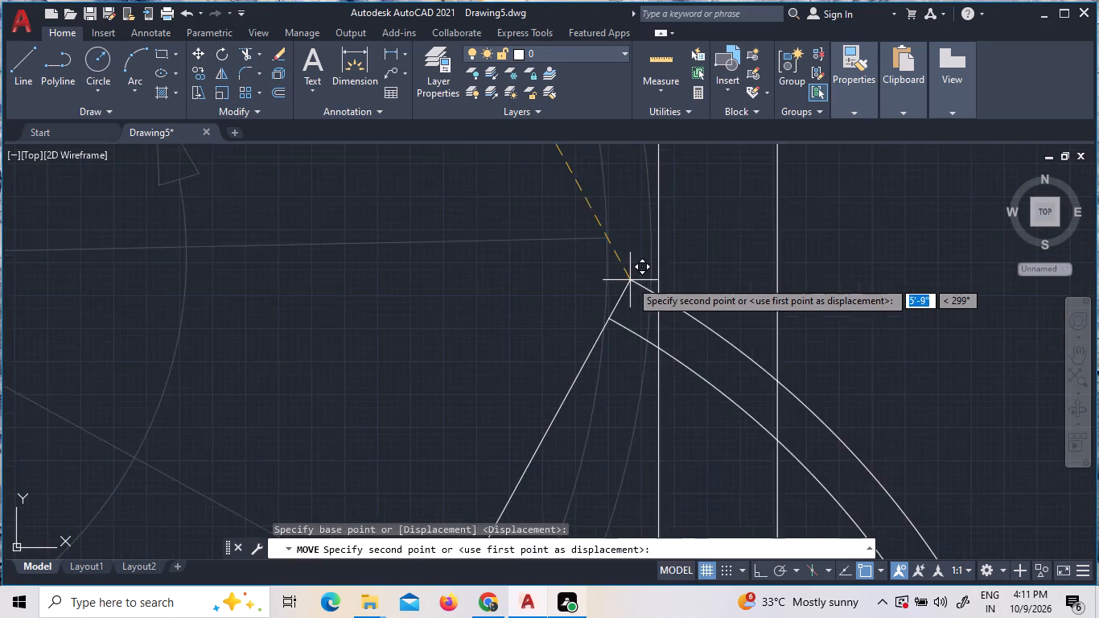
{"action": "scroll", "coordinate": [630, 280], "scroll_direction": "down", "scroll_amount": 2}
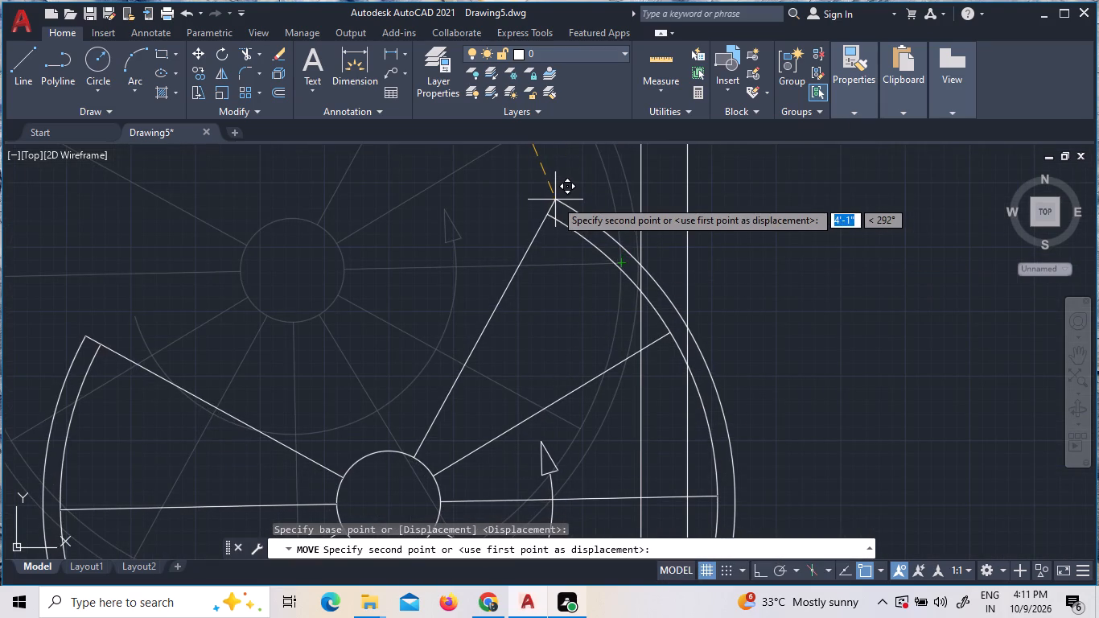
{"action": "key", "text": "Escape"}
With object snap off, move the spiral staircase about 1 inch toward the side wall so its outer arc meets the wall's inner line.
{"action": "scroll", "coordinate": [645, 288], "scroll_direction": "up", "scroll_amount": 2}
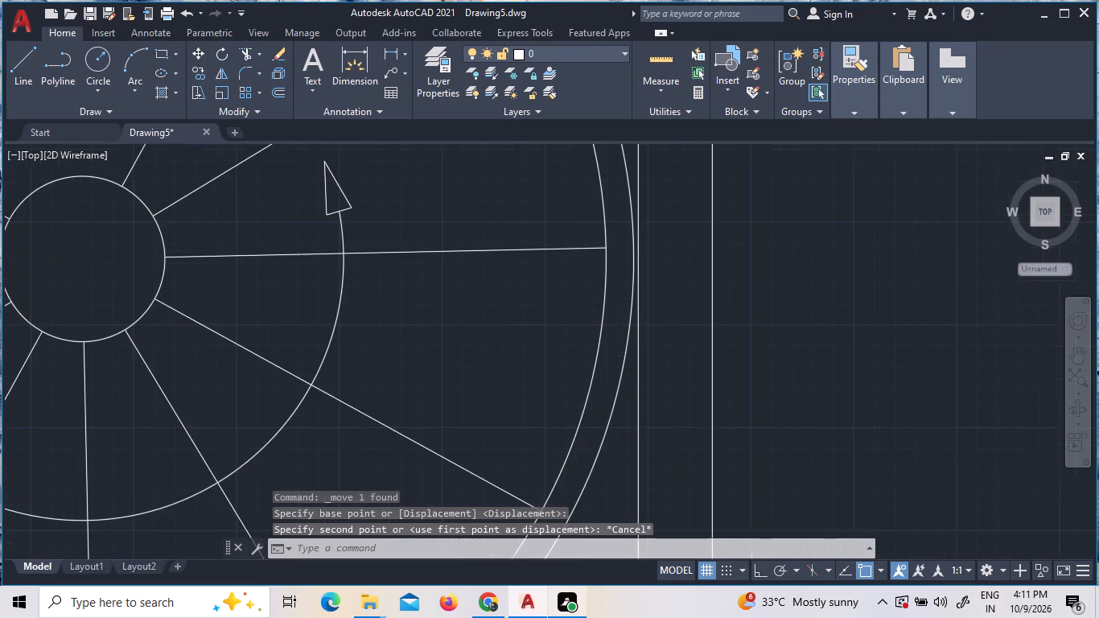
{"action": "scroll", "coordinate": [645, 288], "scroll_direction": "up", "scroll_amount": 1}
{"action": "left_click", "coordinate": [860, 575]}
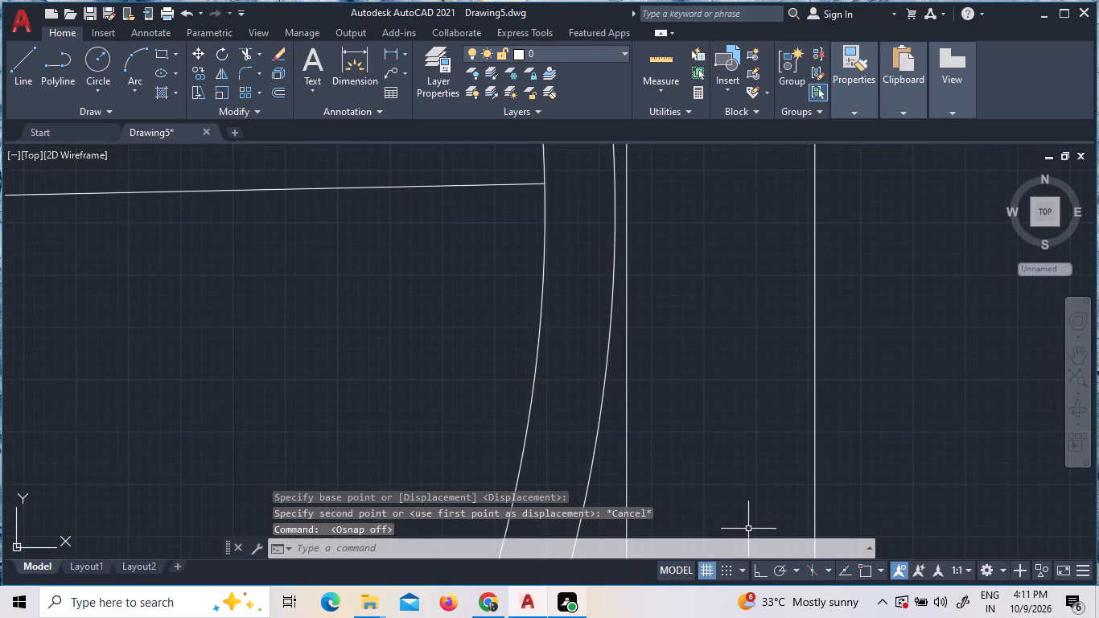
{"action": "left_click", "coordinate": [602, 397]}
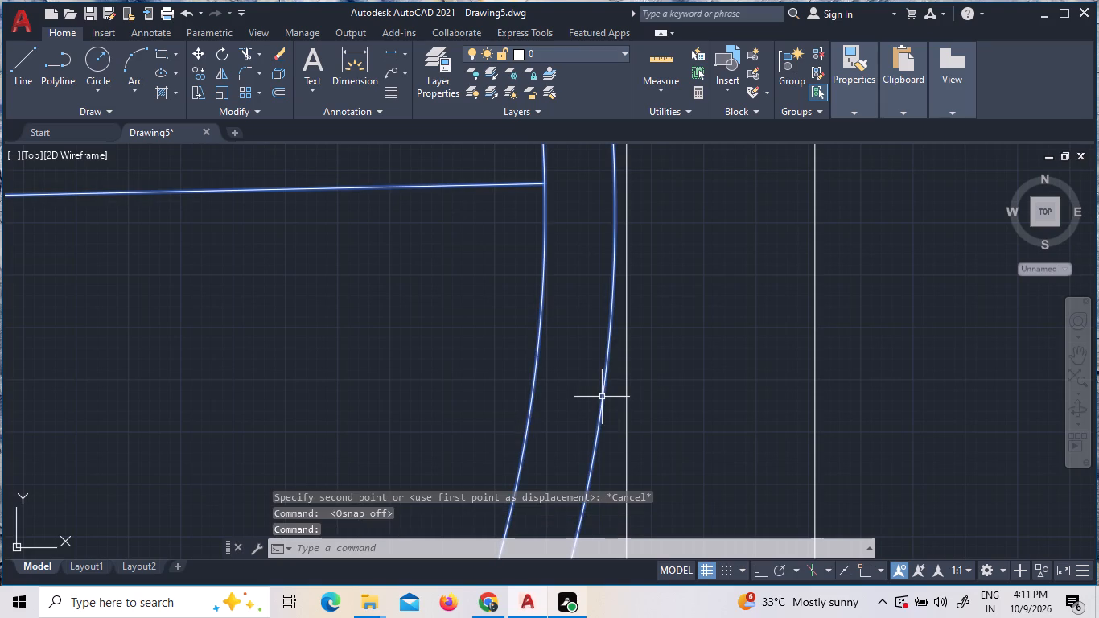
{"action": "type", "text": "ro"}
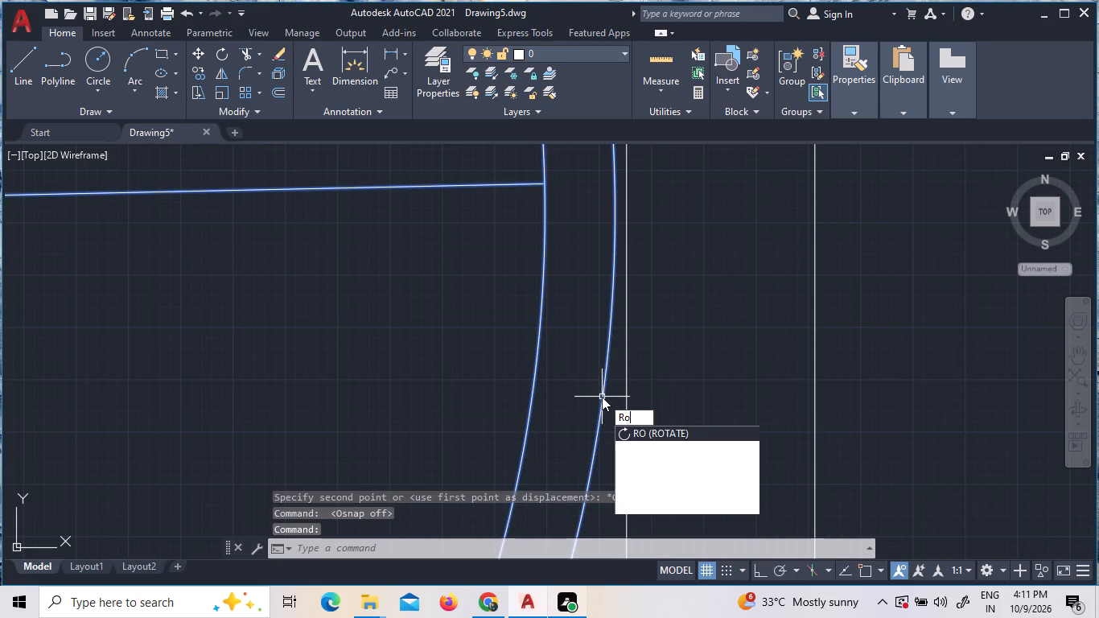
{"action": "key", "text": "BackSpace"}
{"action": "key", "text": "BackSpace"}
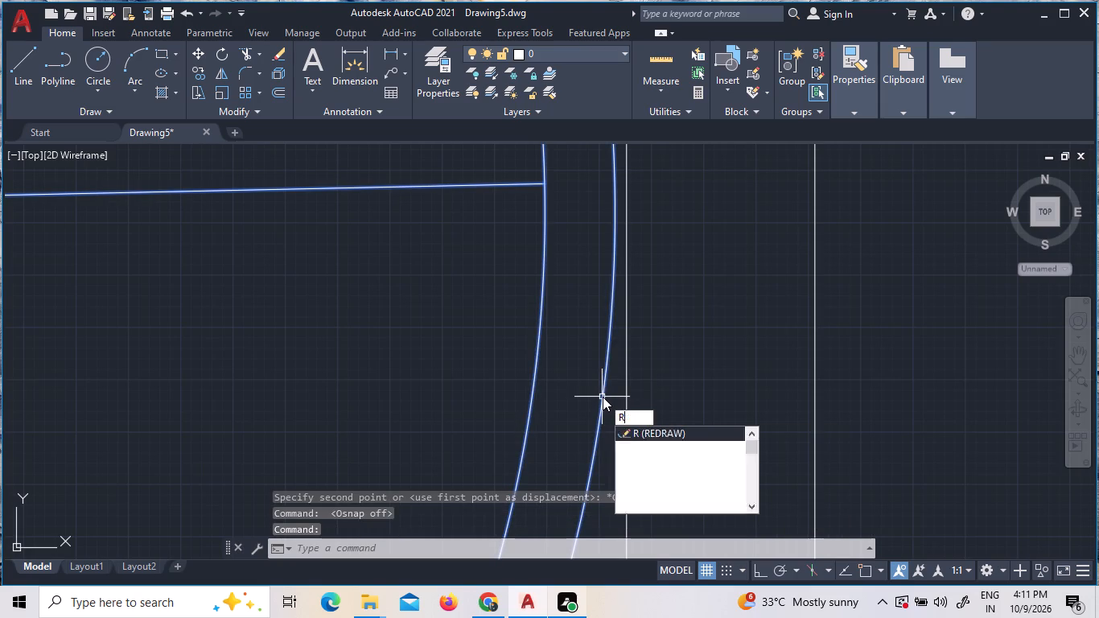
{"action": "type", "text": "mo"}
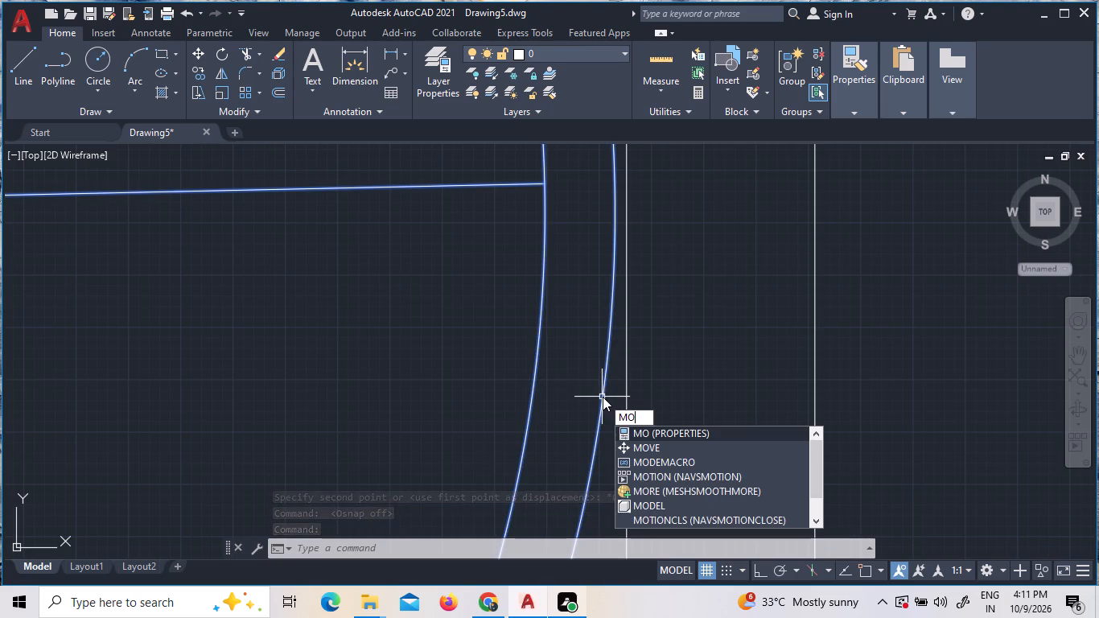
{"action": "key", "text": "v"}
{"action": "key", "text": "Return"}
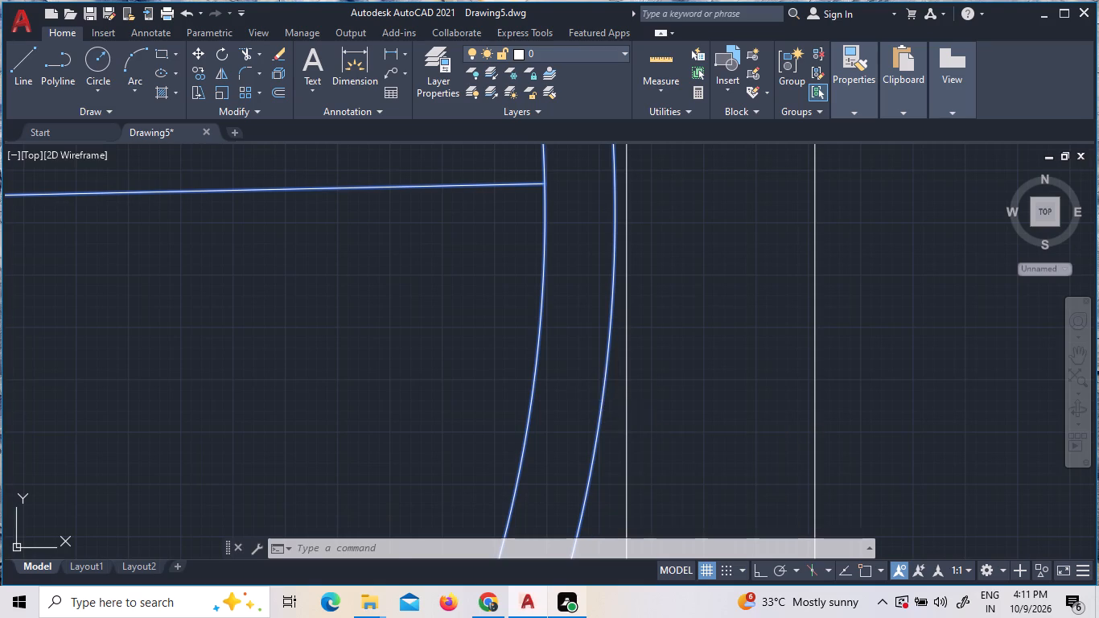
{"action": "left_click", "coordinate": [603, 397]}
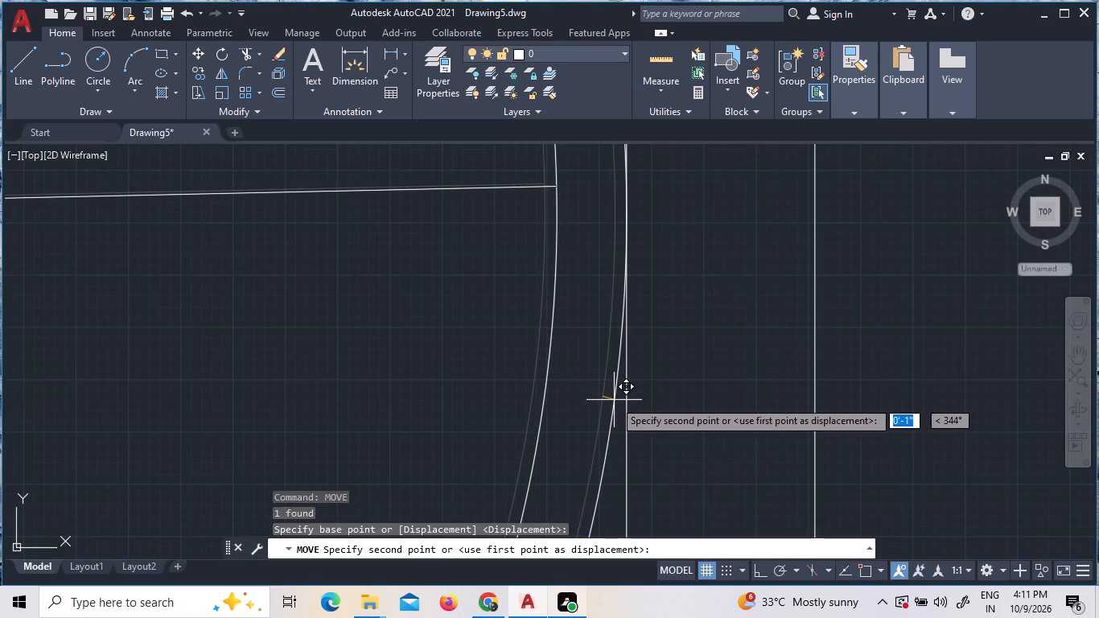
{"action": "left_click", "coordinate": [614, 400]}
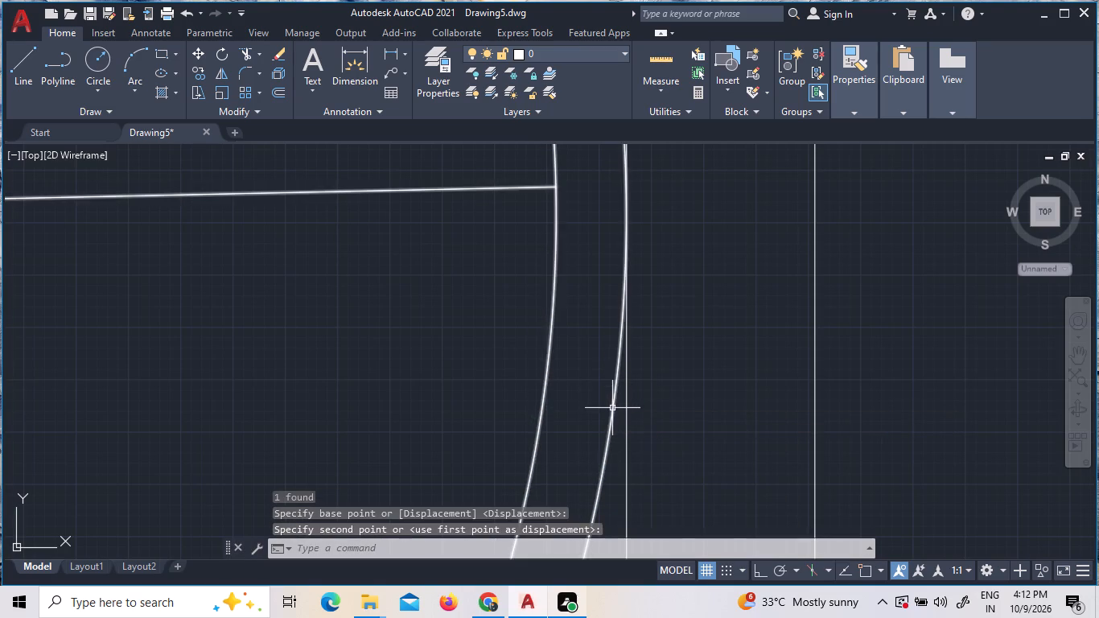
Open DesignCenter and look through the blocks in the Landscaping.dwg sample drawing.
{"action": "scroll", "coordinate": [612, 408], "scroll_direction": "down", "scroll_amount": 4}
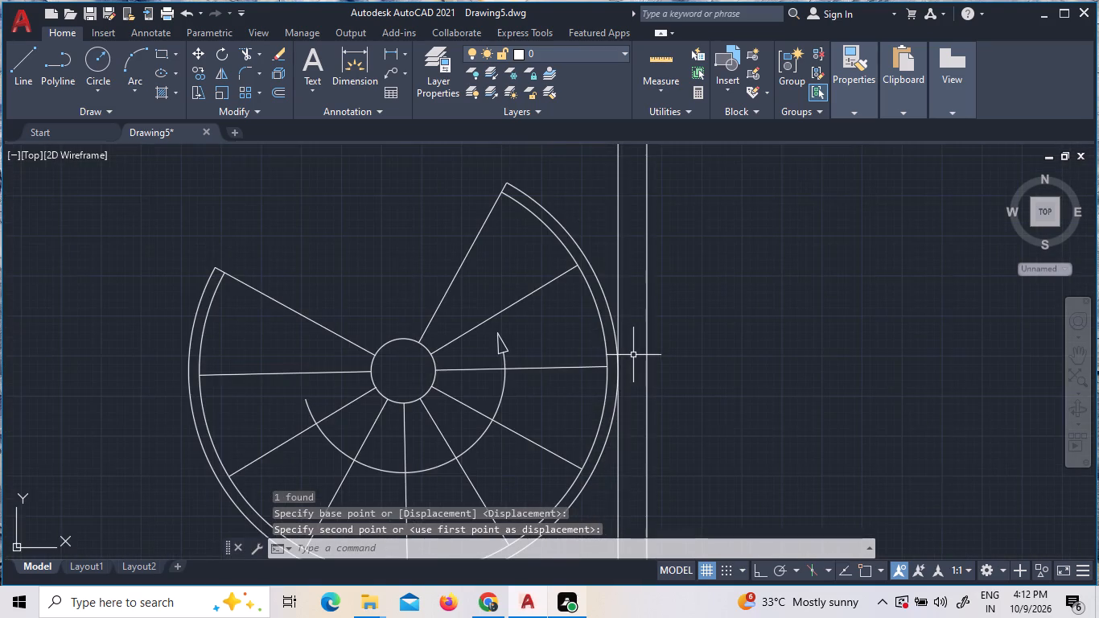
{"action": "scroll", "coordinate": [638, 355], "scroll_direction": "down", "scroll_amount": 2}
{"action": "scroll", "coordinate": [572, 366], "scroll_direction": "down", "scroll_amount": 1}
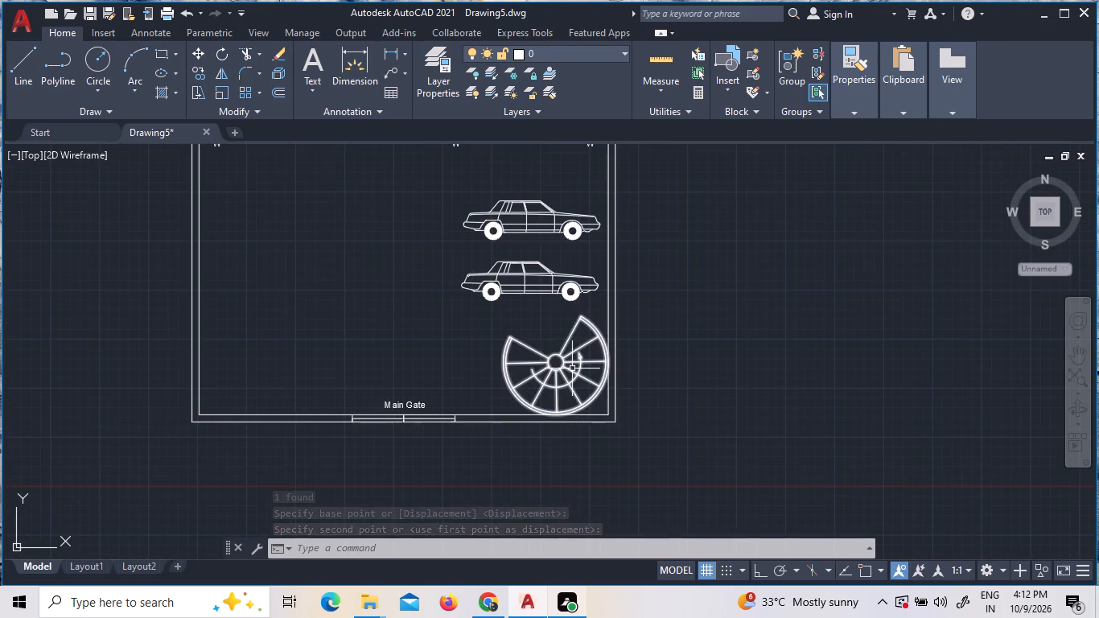
{"action": "scroll", "coordinate": [572, 369], "scroll_direction": "down", "scroll_amount": 1}
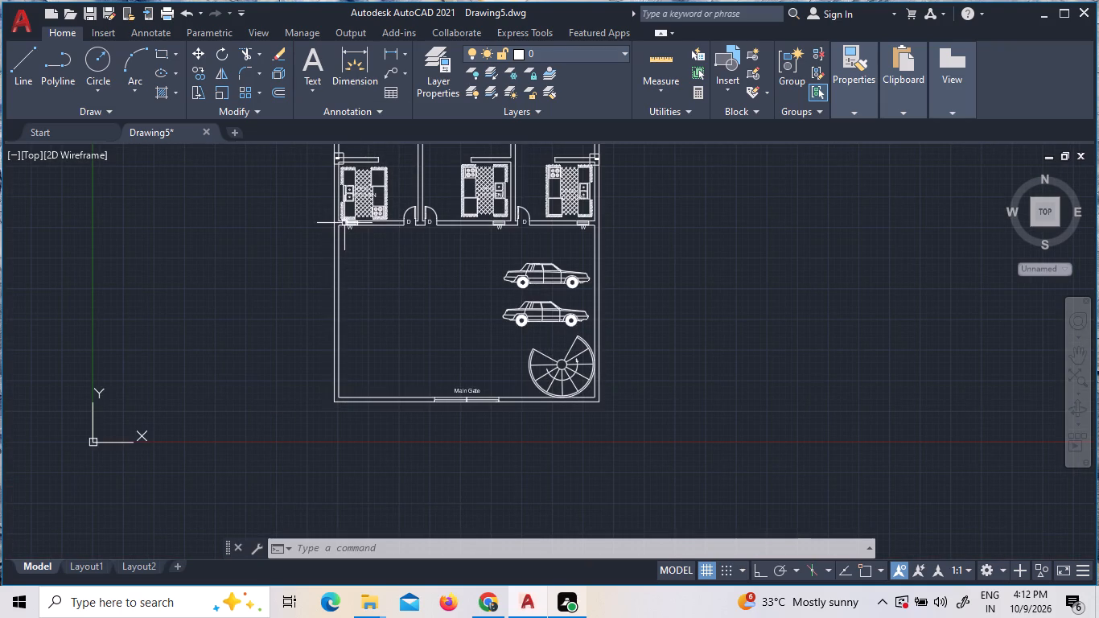
{"action": "type", "text": "dc"}
{"action": "key", "text": "Return"}
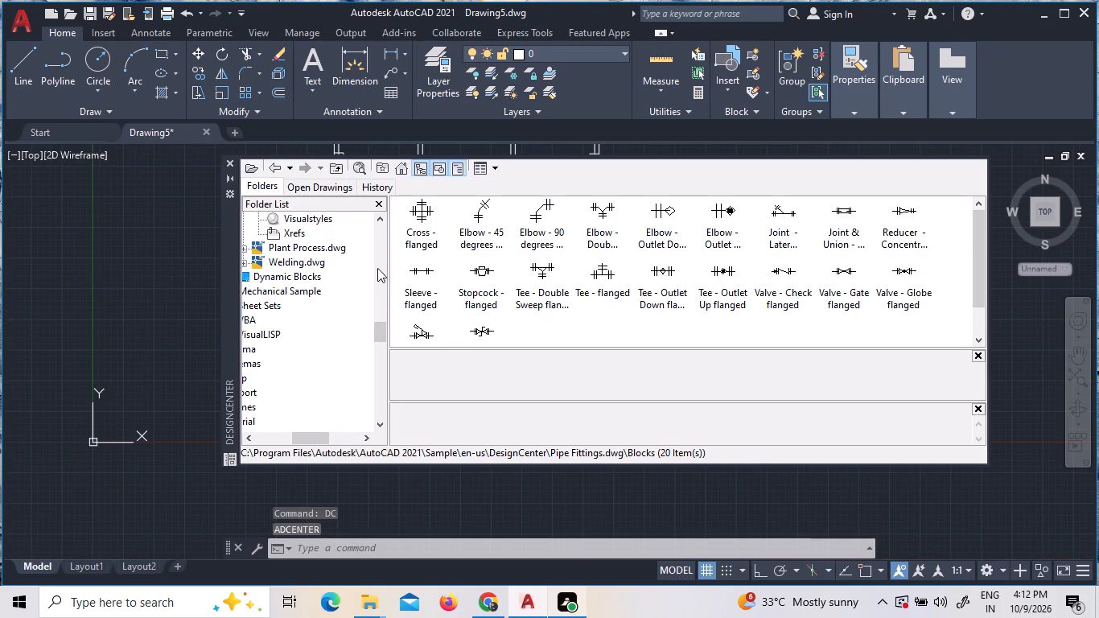
{"action": "left_click", "coordinate": [249, 439]}
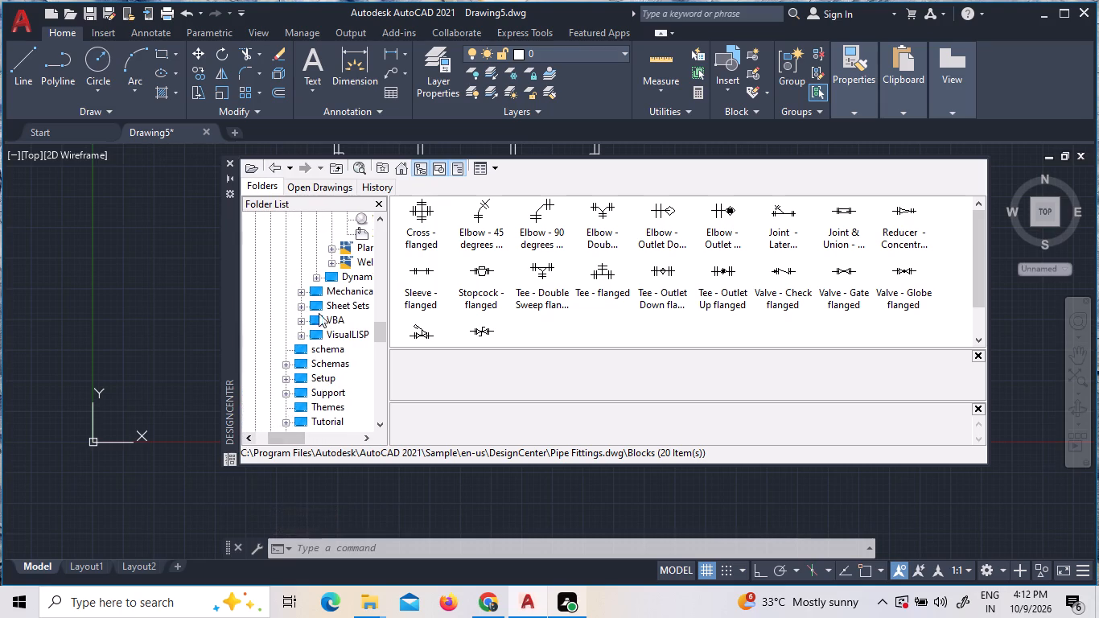
{"action": "scroll", "coordinate": [350, 360], "scroll_direction": "up", "scroll_amount": 4}
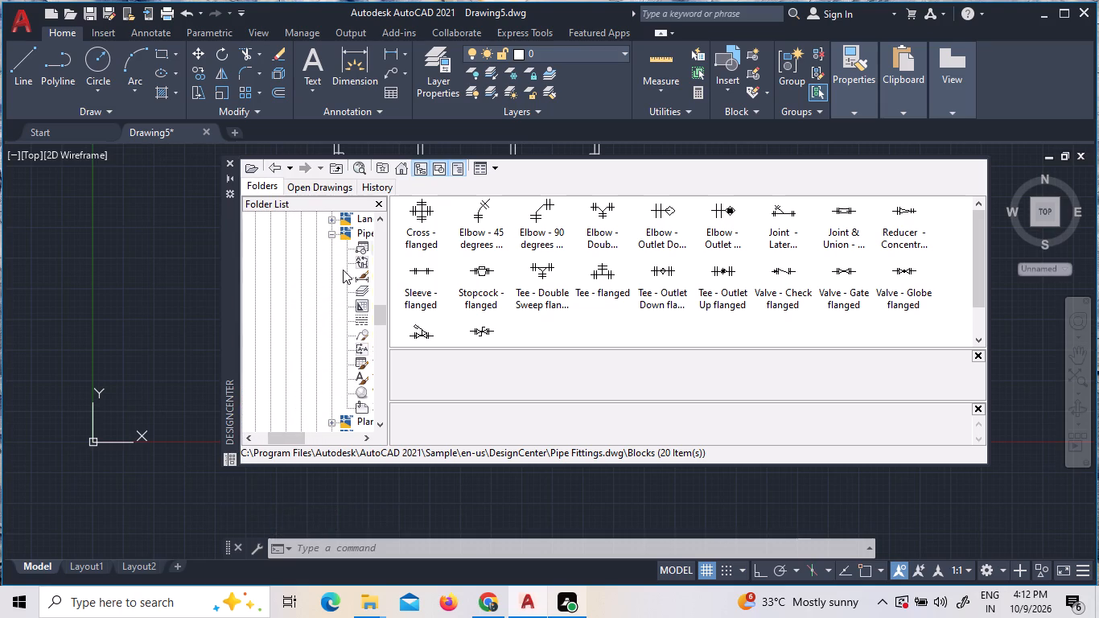
{"action": "left_click", "coordinate": [332, 239]}
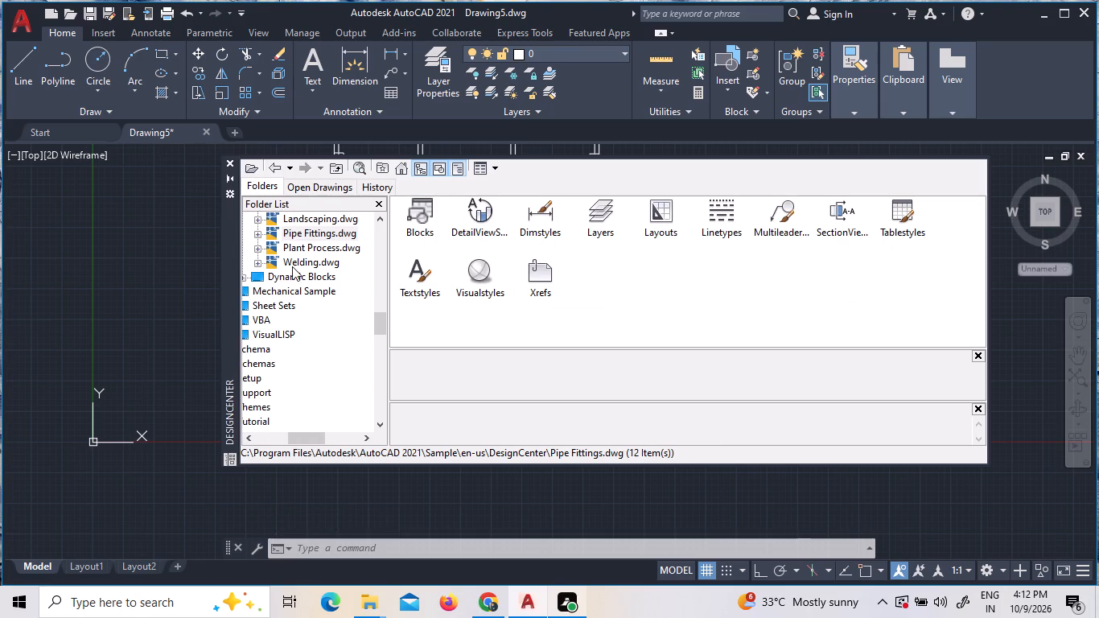
{"action": "scroll", "coordinate": [313, 287], "scroll_direction": "up", "scroll_amount": 1}
{"action": "left_click", "coordinate": [303, 261]}
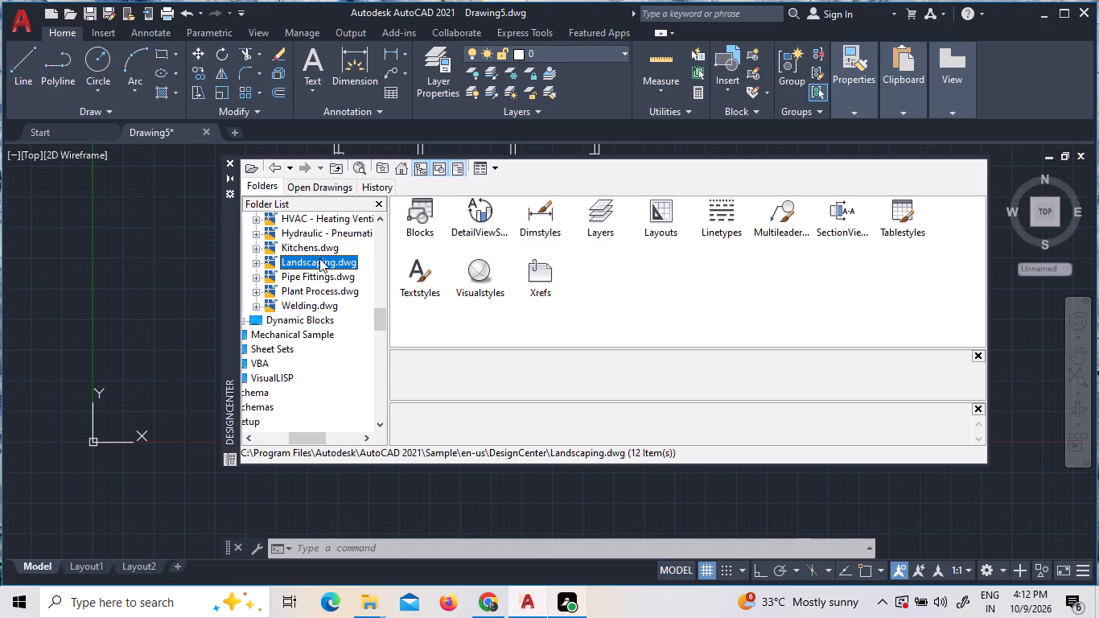
{"action": "double_click", "coordinate": [423, 214]}
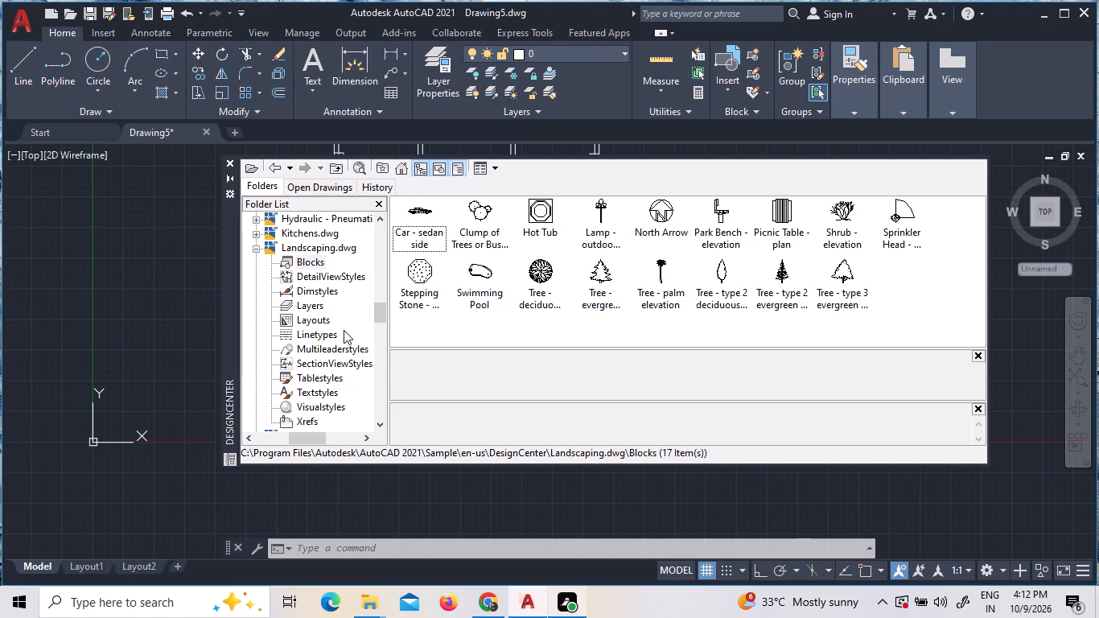
Look through the blocks in the House Designer.dwg sample drawing in DesignCenter.
{"action": "left_click", "coordinate": [256, 249]}
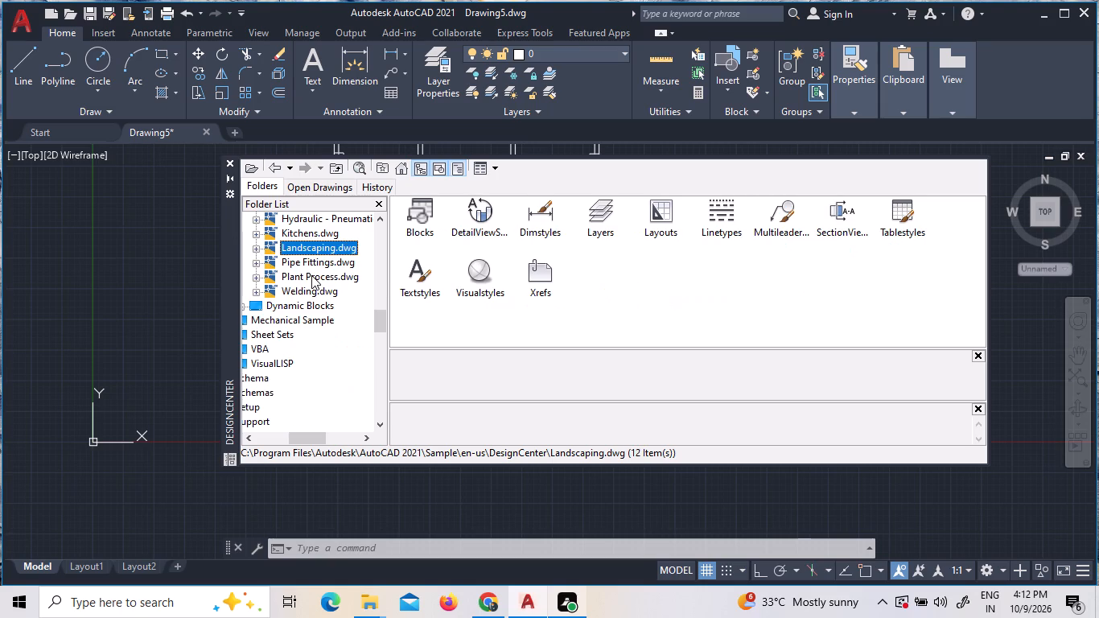
{"action": "scroll", "coordinate": [301, 261], "scroll_direction": "up", "scroll_amount": 3}
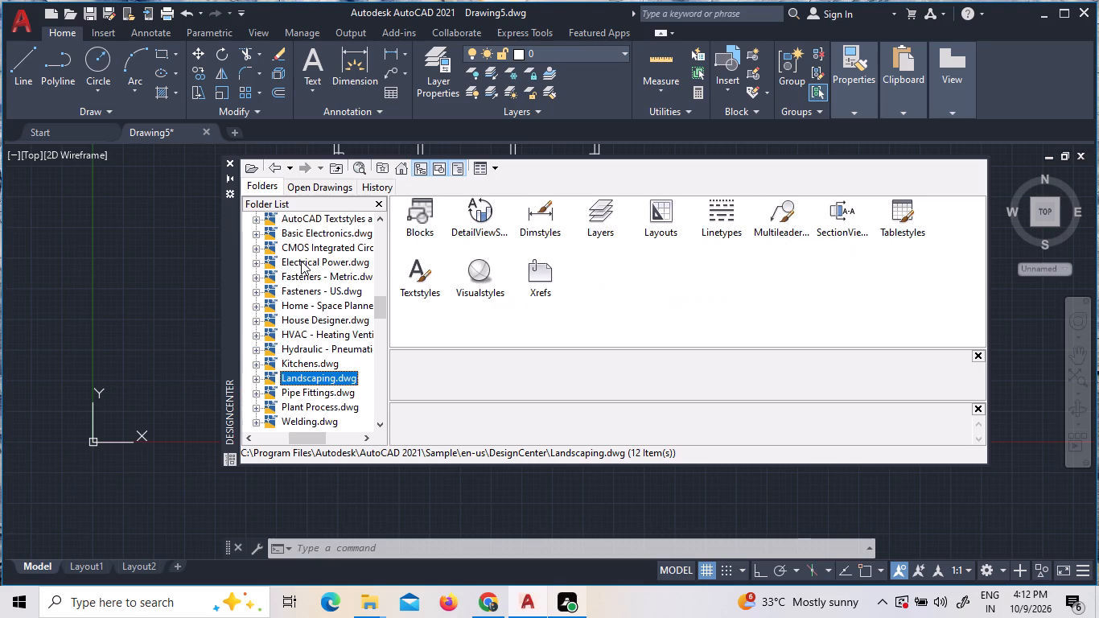
{"action": "left_click", "coordinate": [298, 320]}
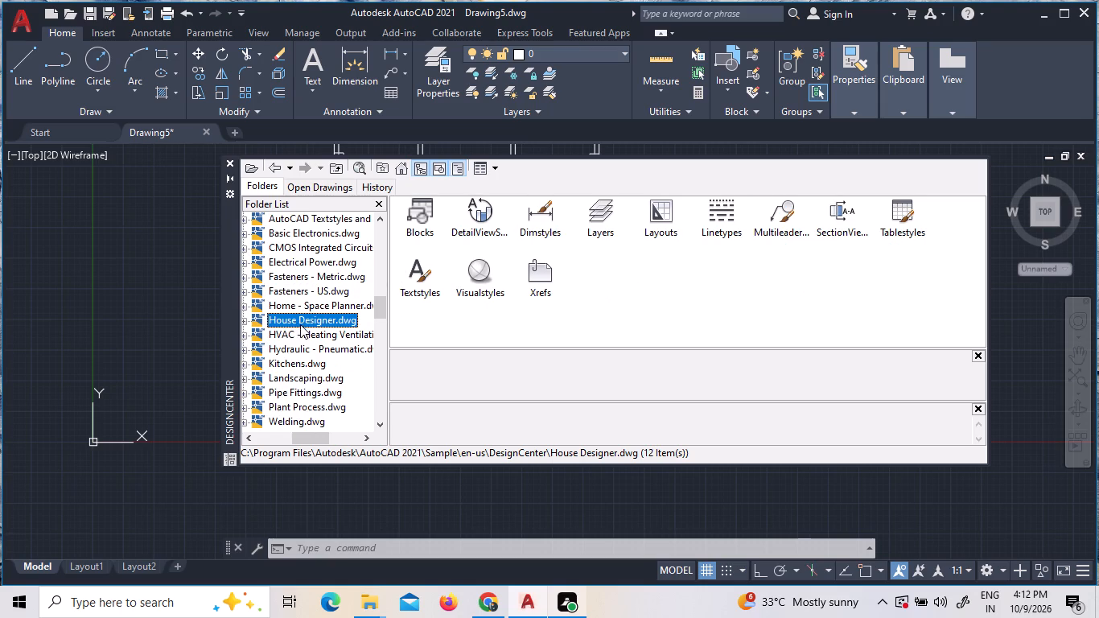
{"action": "double_click", "coordinate": [302, 323]}
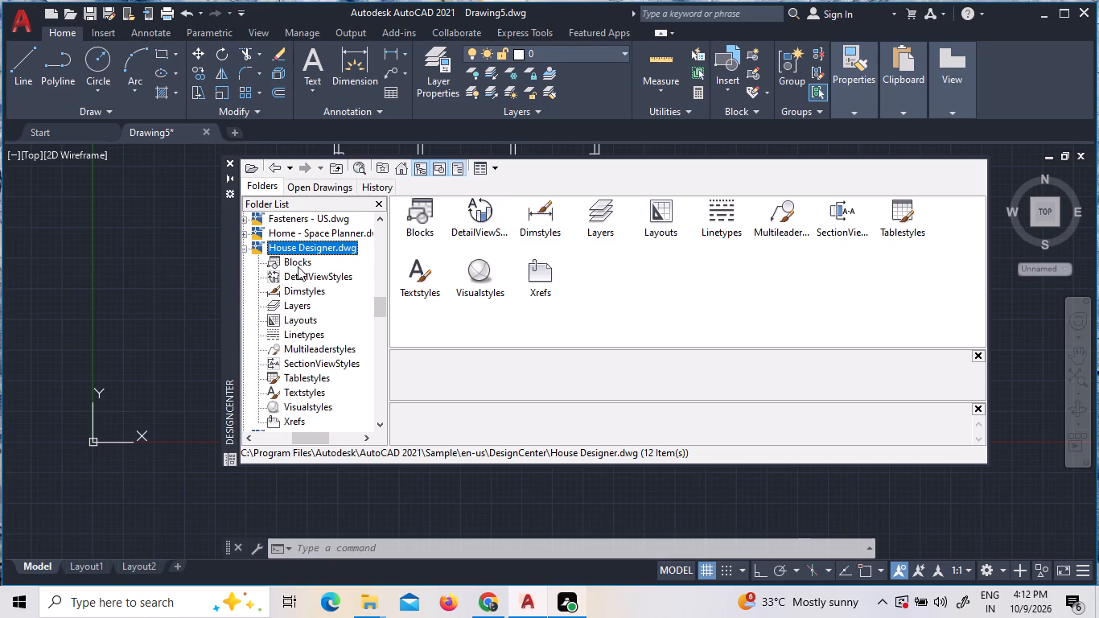
{"action": "double_click", "coordinate": [298, 266]}
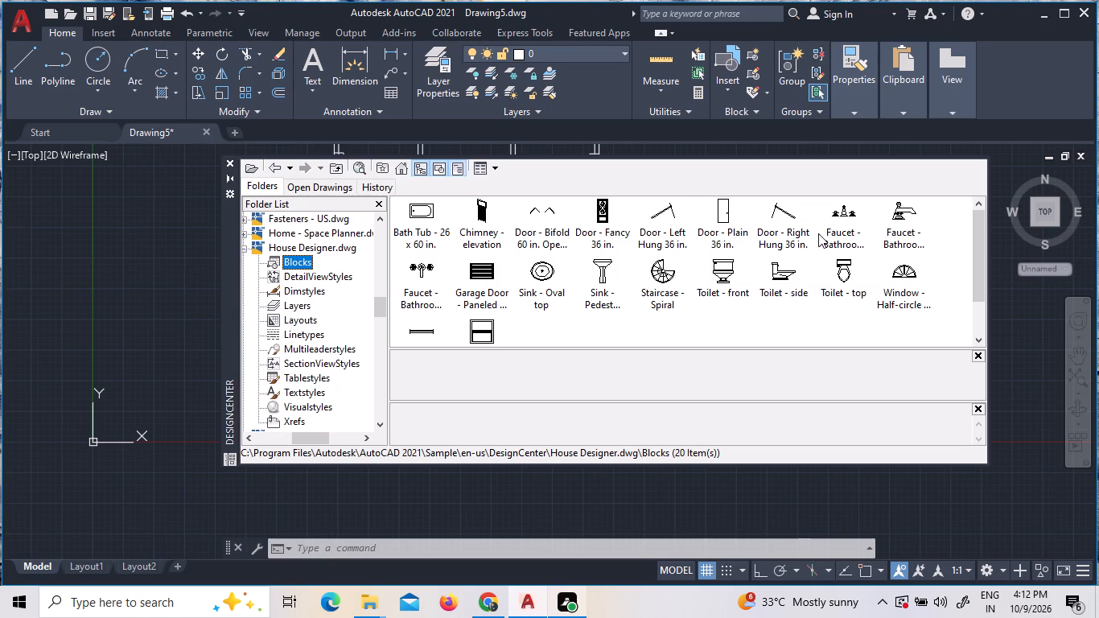
{"action": "scroll", "coordinate": [493, 252], "scroll_direction": "down", "scroll_amount": 2}
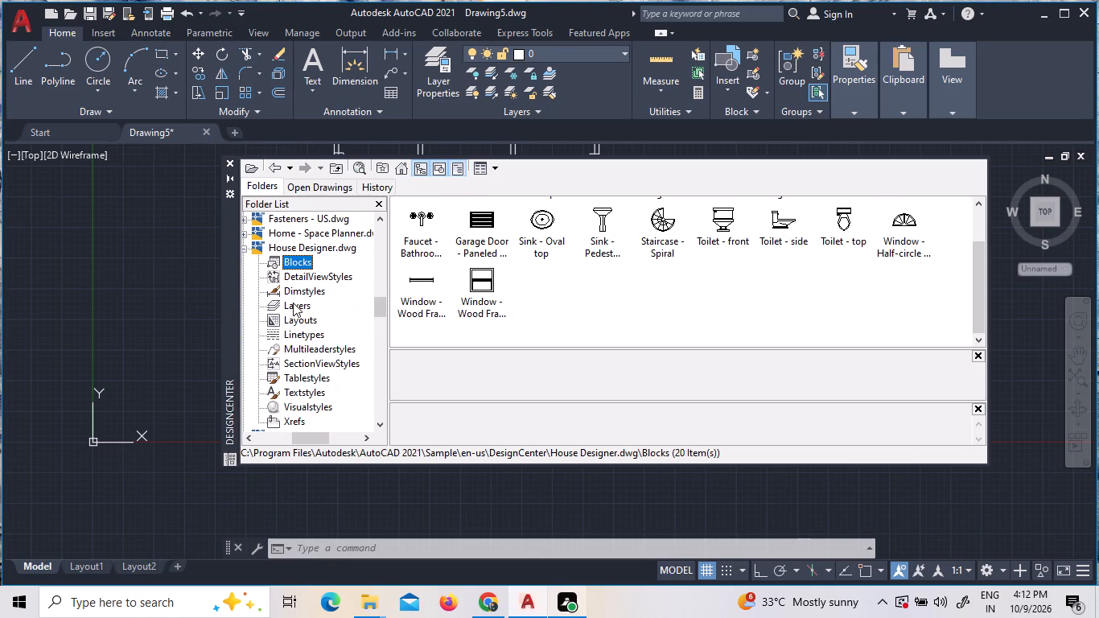
{"action": "scroll", "coordinate": [286, 308], "scroll_direction": "up", "scroll_amount": 1}
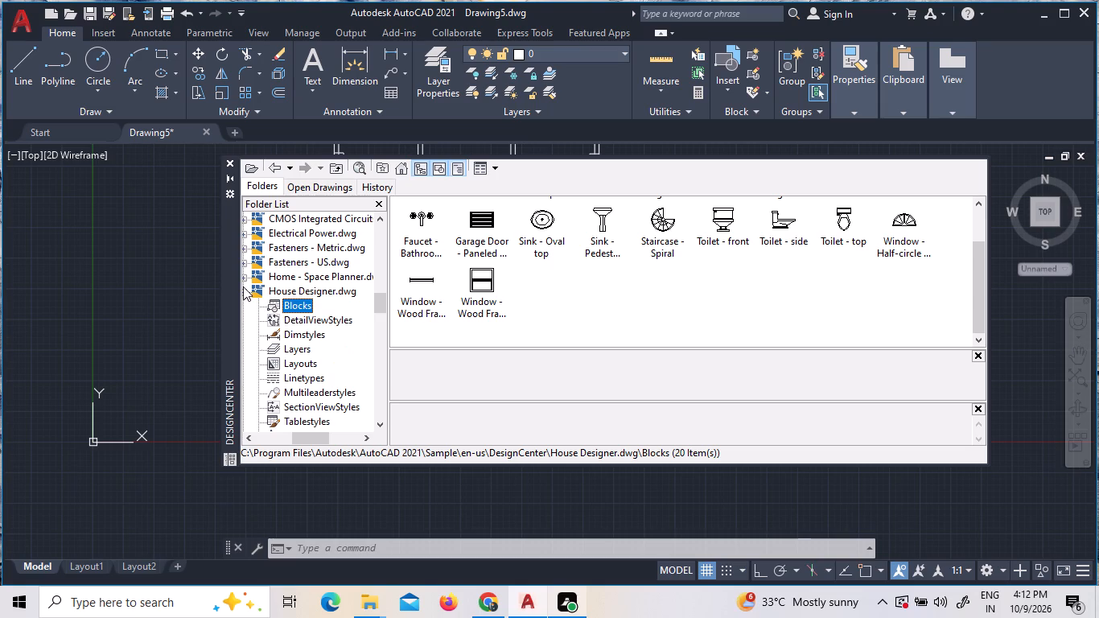
{"action": "left_click", "coordinate": [243, 289]}
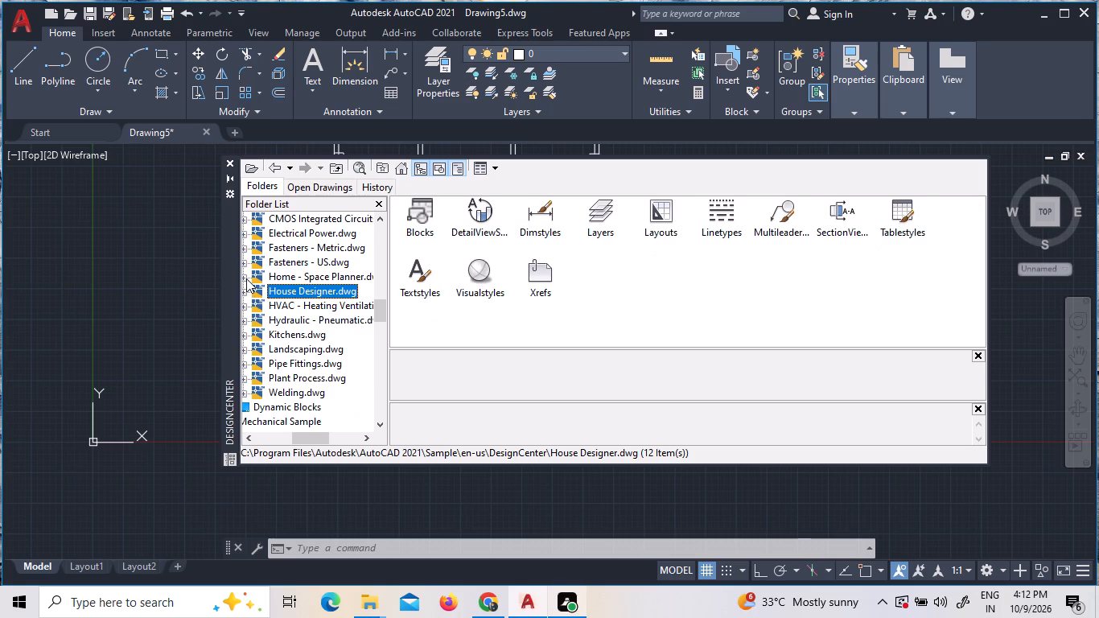
{"action": "left_click", "coordinate": [246, 278]}
{"action": "double_click", "coordinate": [422, 205]}
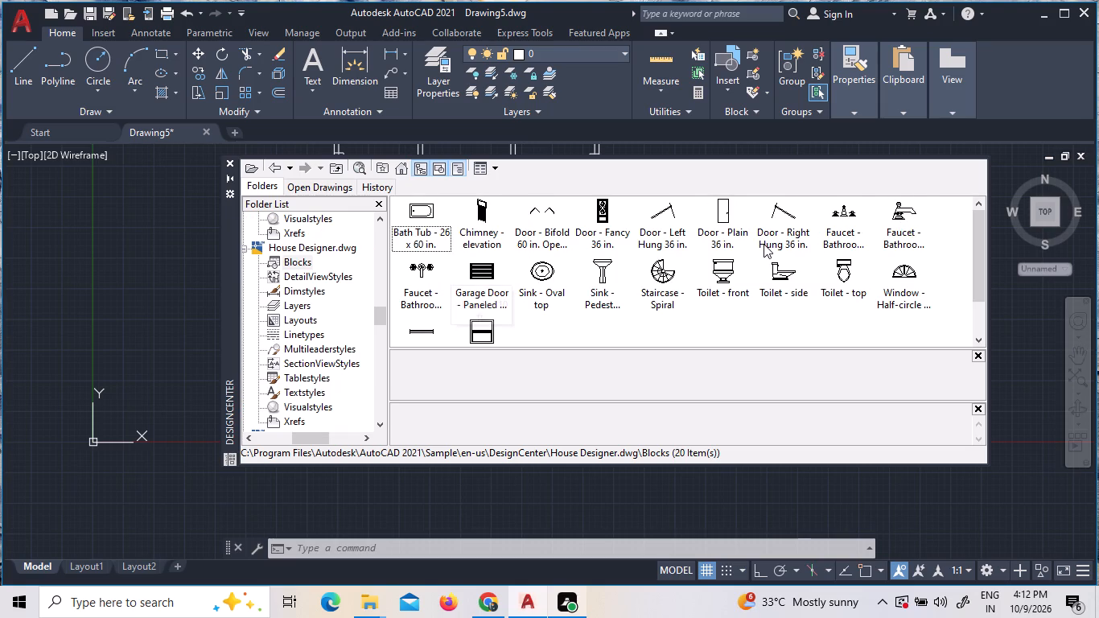
{"action": "scroll", "coordinate": [812, 239], "scroll_direction": "down", "scroll_amount": 1}
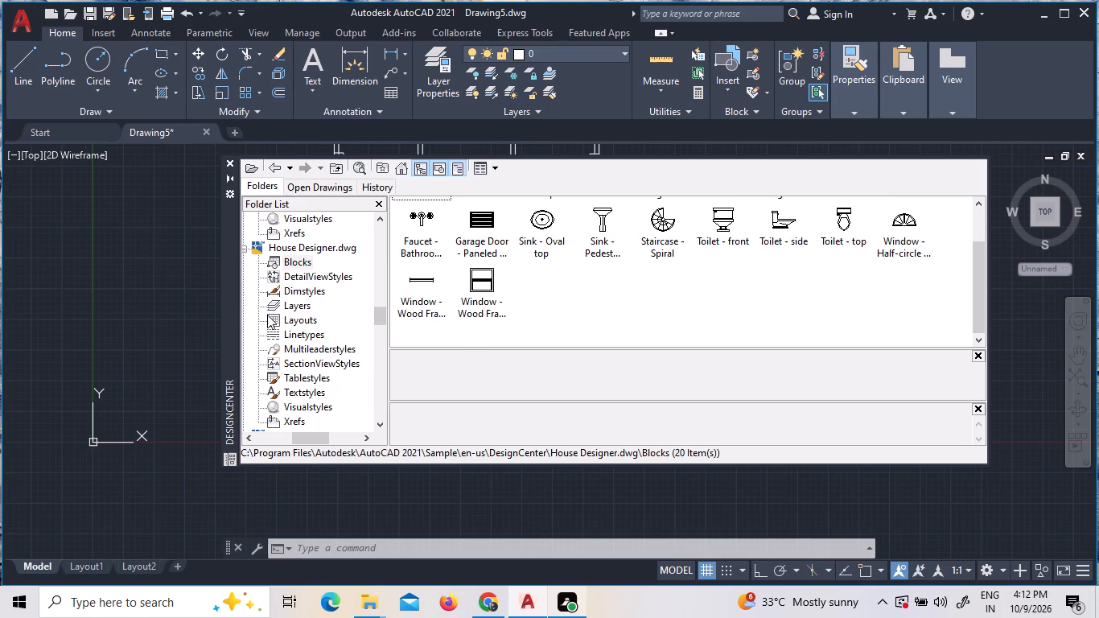
{"action": "left_click", "coordinate": [241, 249]}
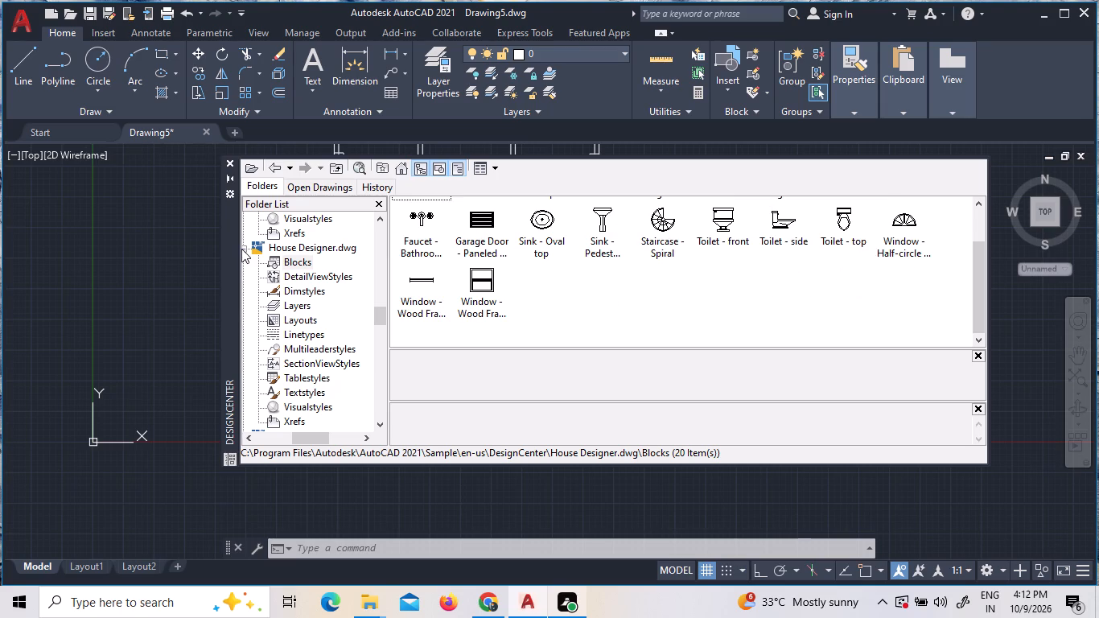
{"action": "left_click", "coordinate": [242, 248]}
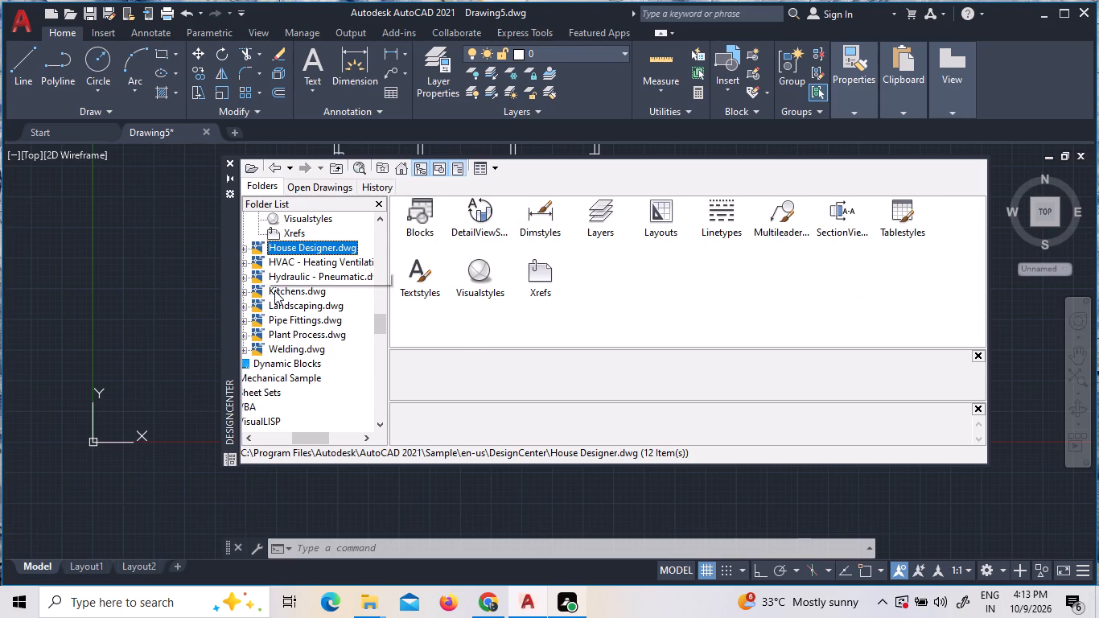
Look through the blocks in the Home - Space Planner.dwg sample drawing in DesignCenter.
{"action": "scroll", "coordinate": [274, 290], "scroll_direction": "up", "scroll_amount": 5}
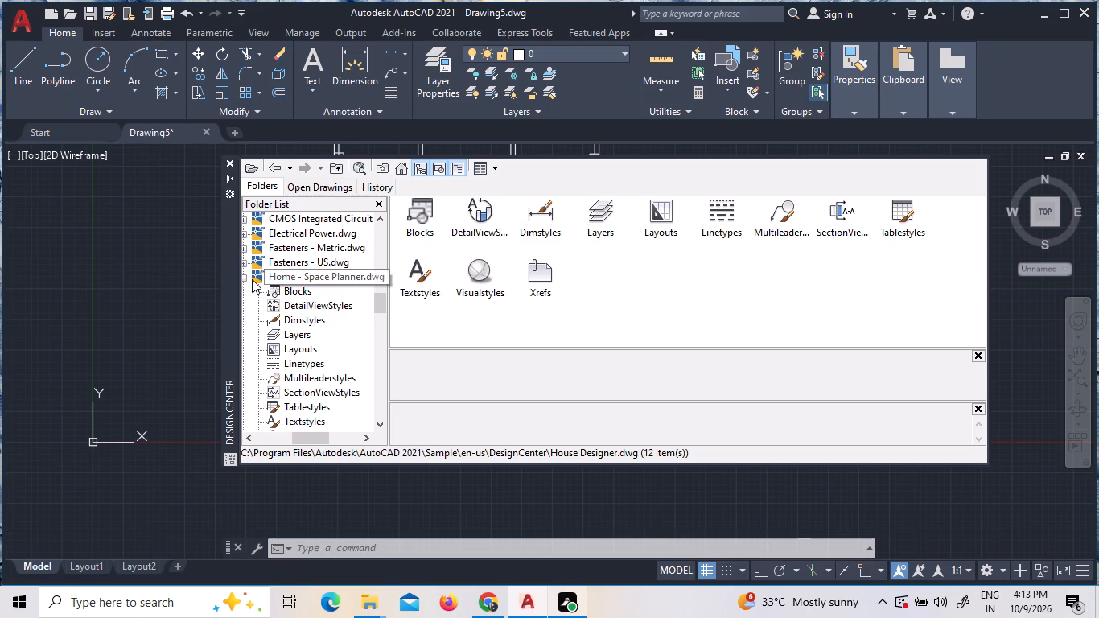
{"action": "double_click", "coordinate": [302, 289]}
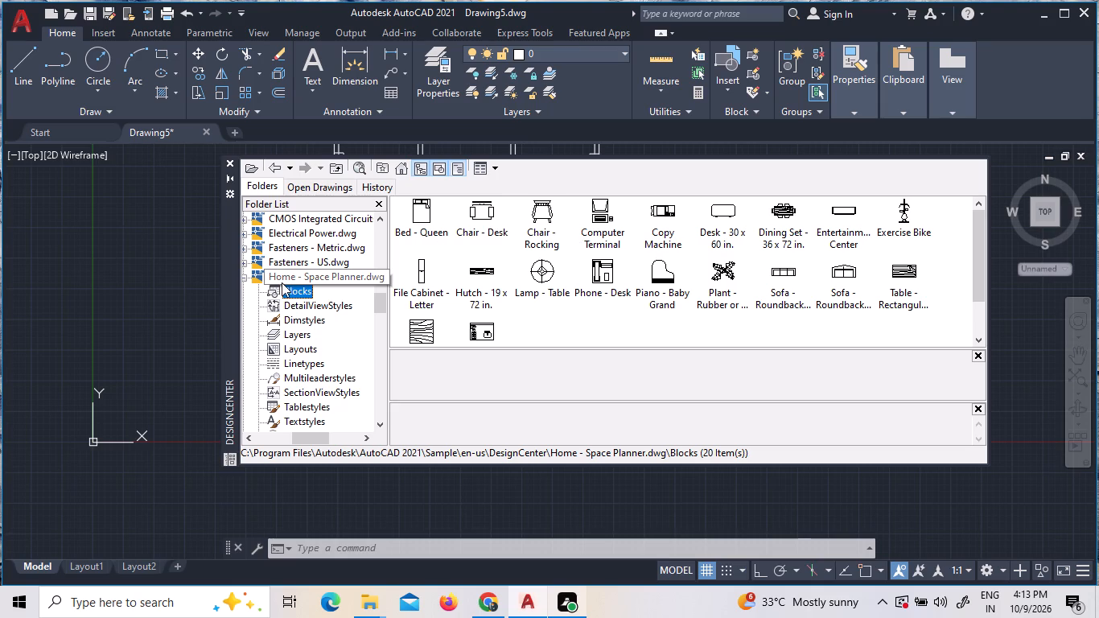
{"action": "left_click", "coordinate": [246, 274]}
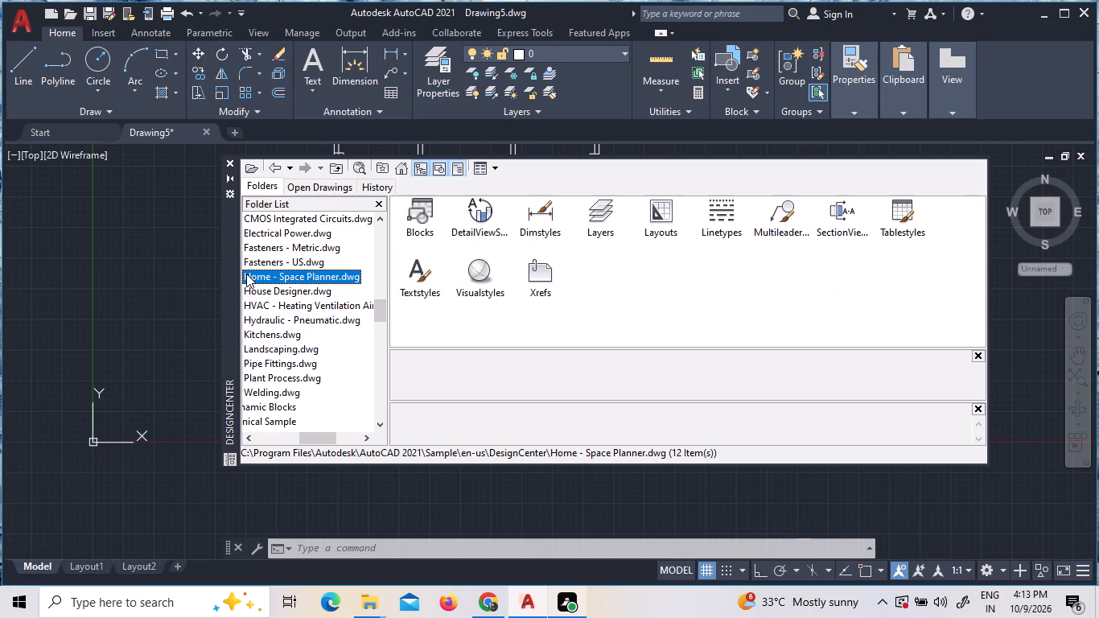
{"action": "scroll", "coordinate": [288, 290], "scroll_direction": "up", "scroll_amount": 2}
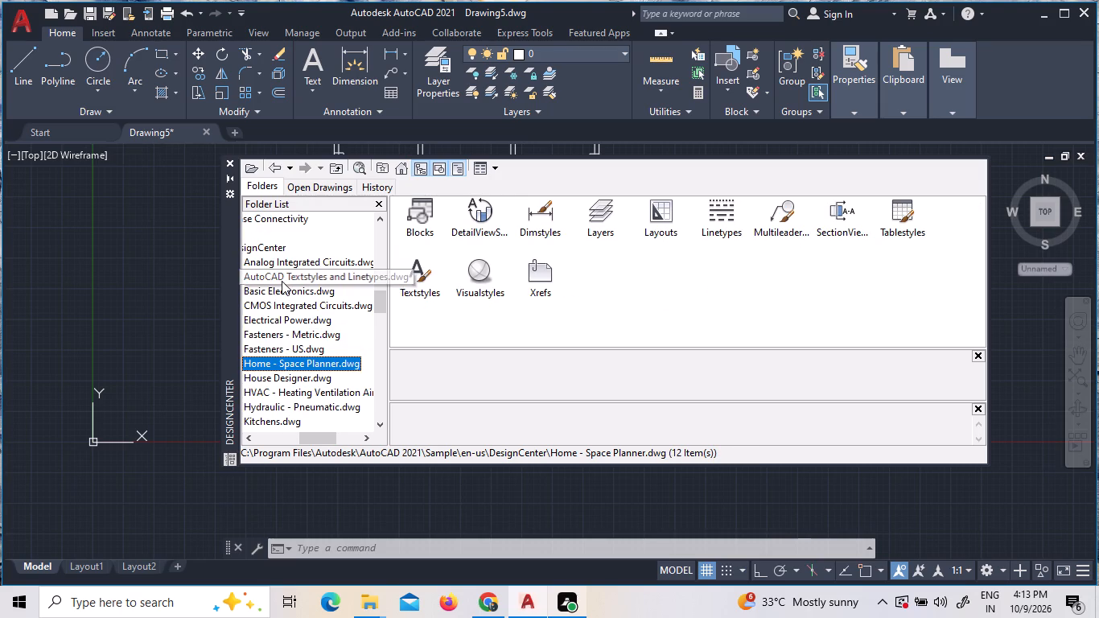
Look through the contents of the AutoCAD Textstyles and Linetypes.dwg sample drawing, including styles, layers and linetypes, and close DesignCenter.
{"action": "double_click", "coordinate": [286, 277]}
{"action": "triple_click", "coordinate": [412, 212]}
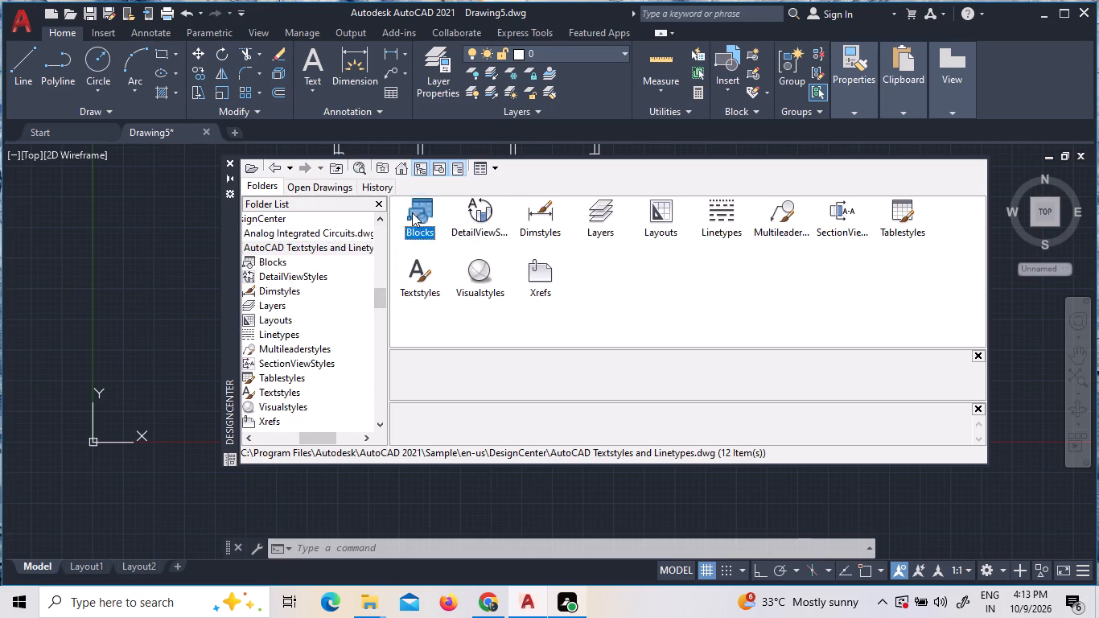
{"action": "left_click", "coordinate": [273, 273]}
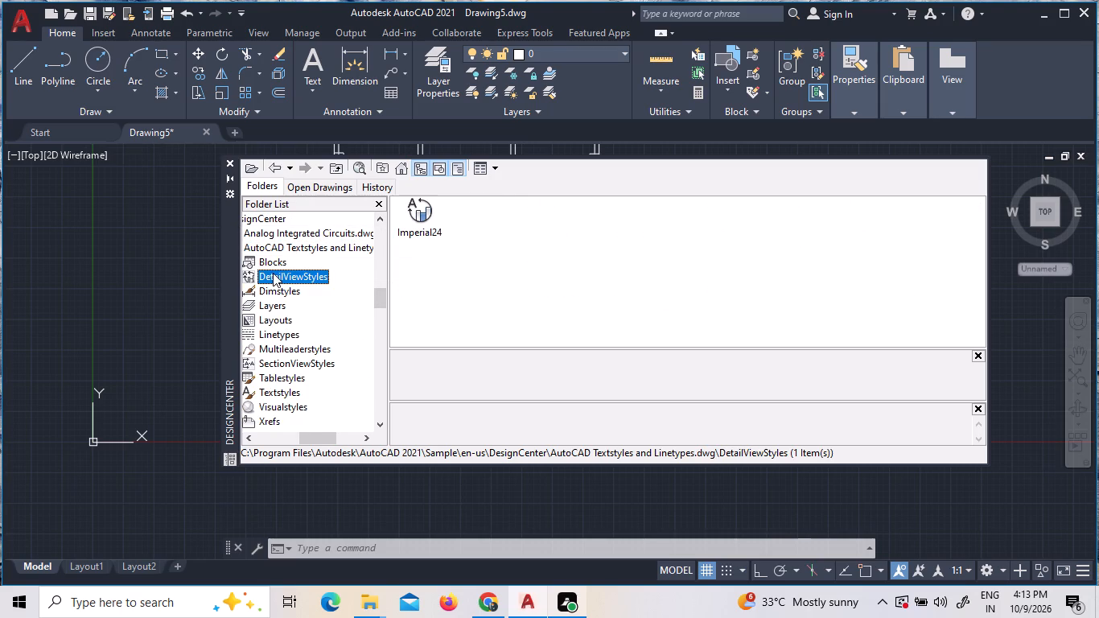
{"action": "left_click", "coordinate": [274, 293]}
{"action": "left_click", "coordinate": [278, 309]}
{"action": "left_click", "coordinate": [282, 329]}
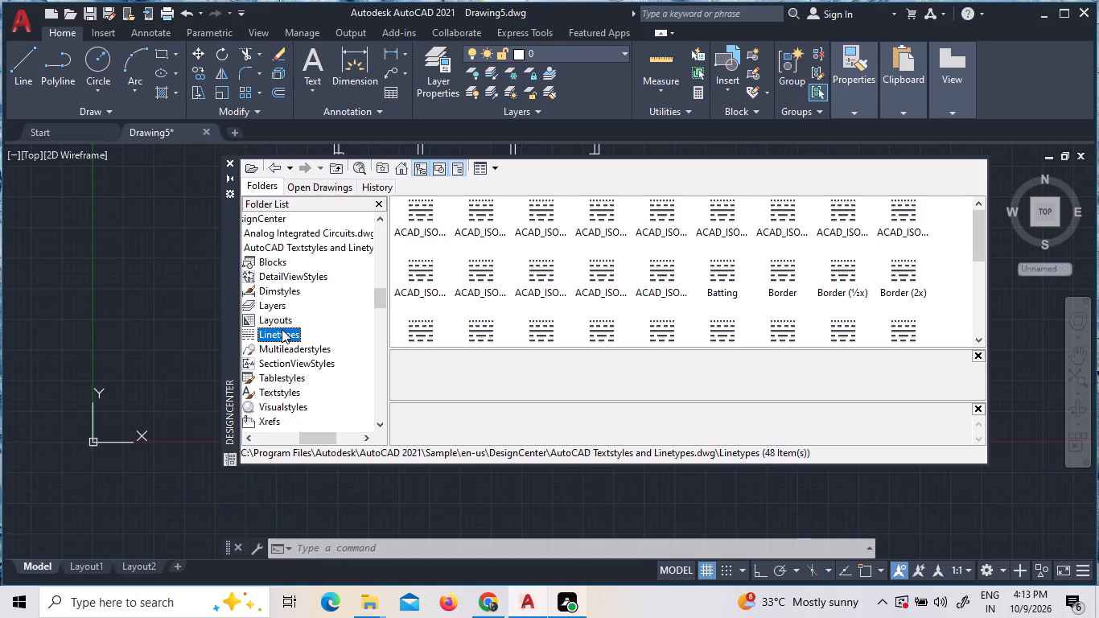
{"action": "left_click", "coordinate": [288, 349]}
{"action": "left_click", "coordinate": [292, 362]}
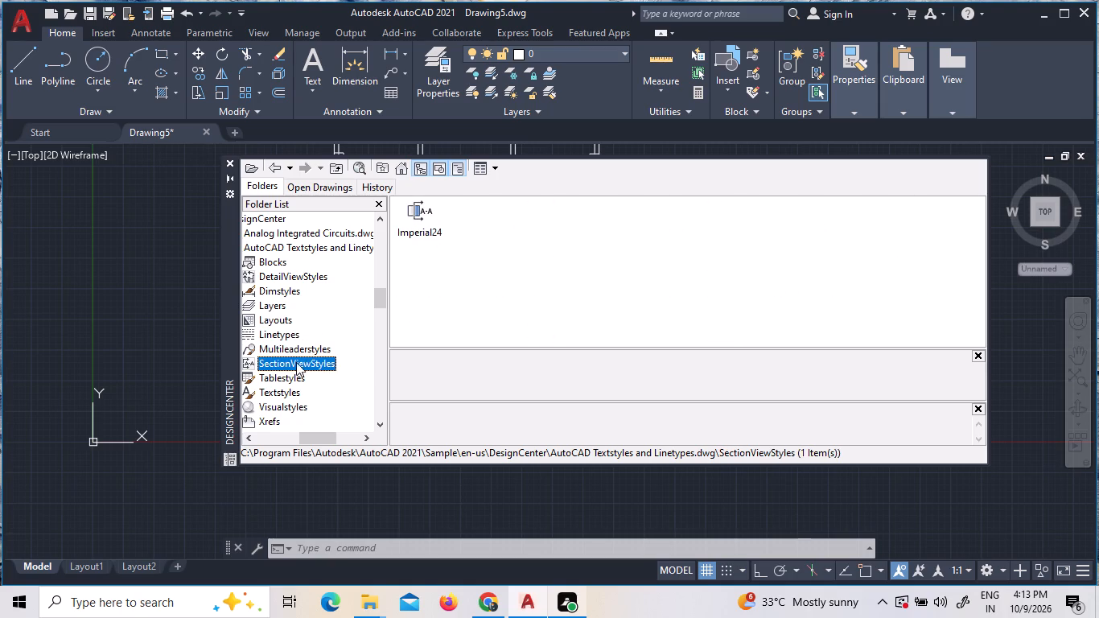
{"action": "left_click", "coordinate": [1035, 324]}
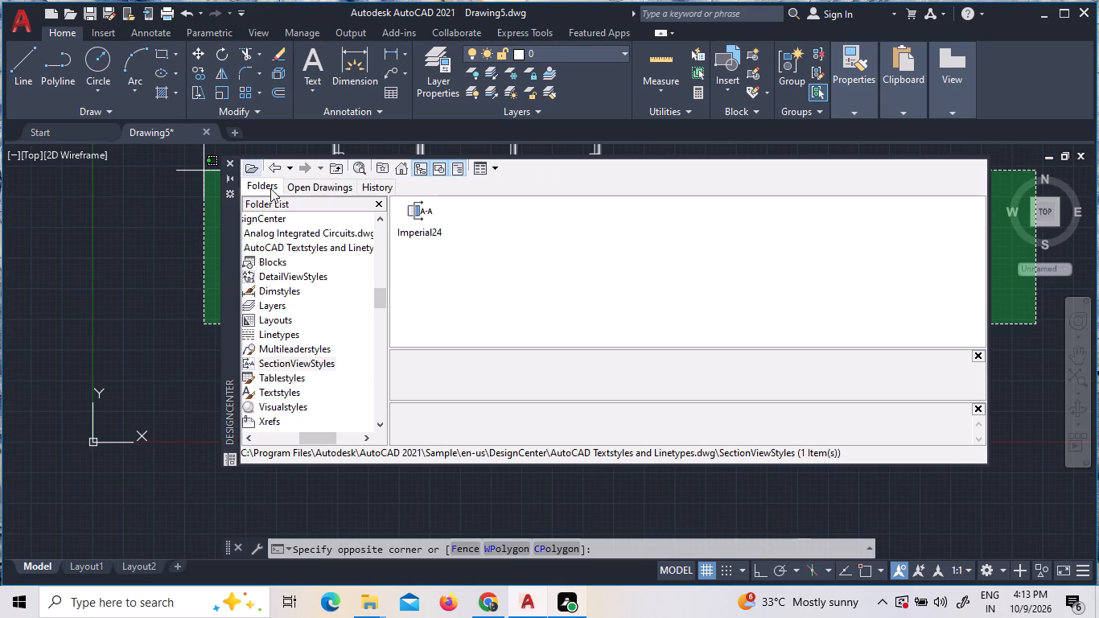
{"action": "key", "text": "Escape"}
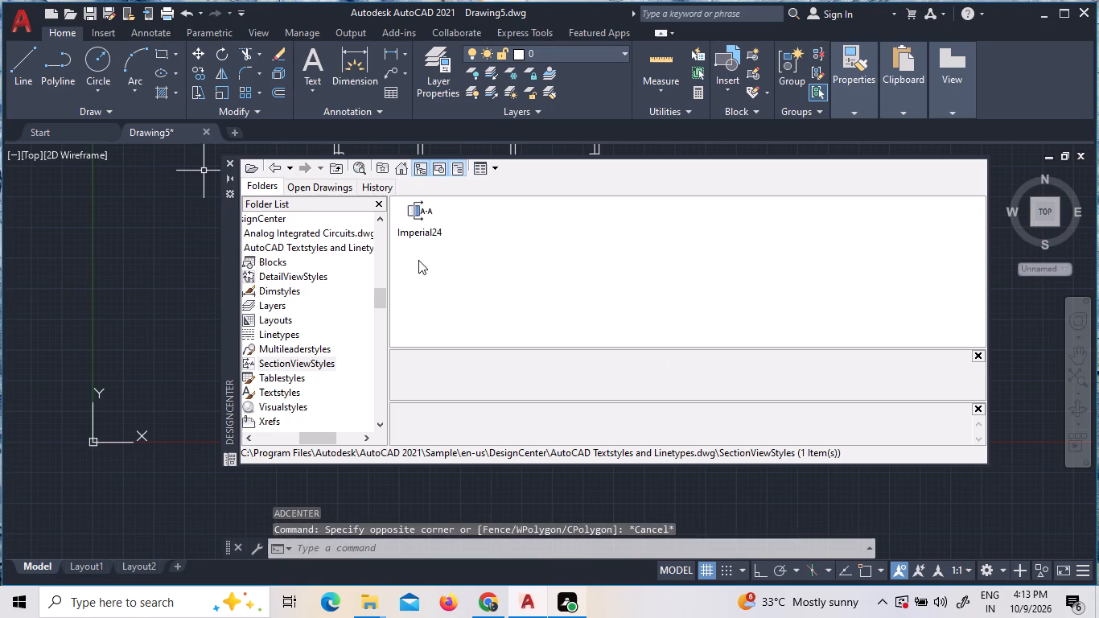
{"action": "left_click_drag", "start_coordinate": [229, 157], "coordinate": [233, 147]}
{"action": "left_click", "coordinate": [227, 164]}
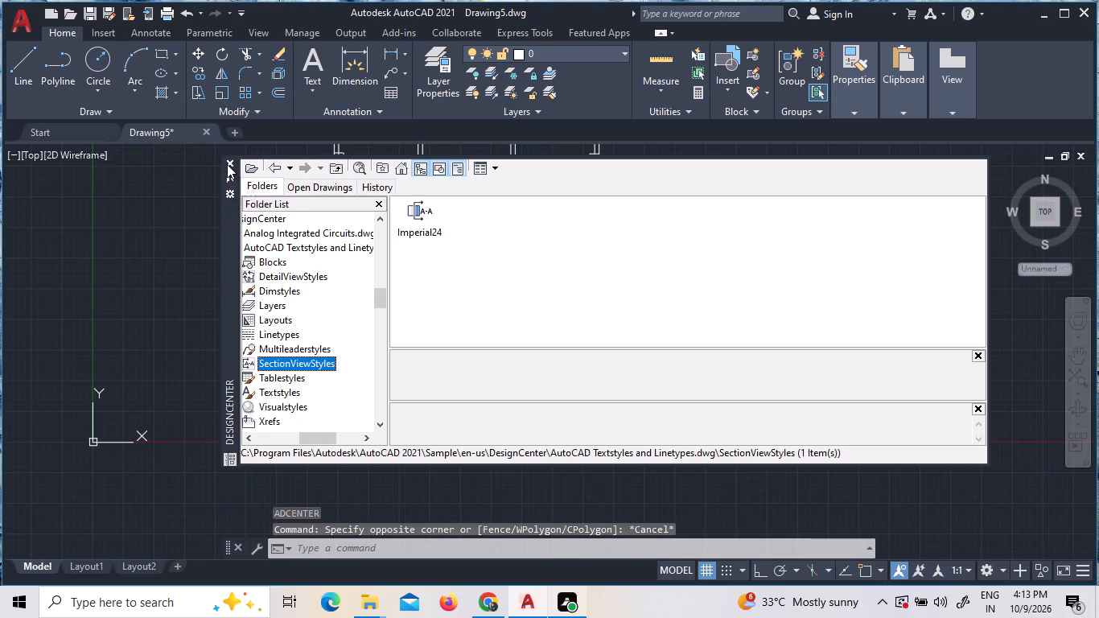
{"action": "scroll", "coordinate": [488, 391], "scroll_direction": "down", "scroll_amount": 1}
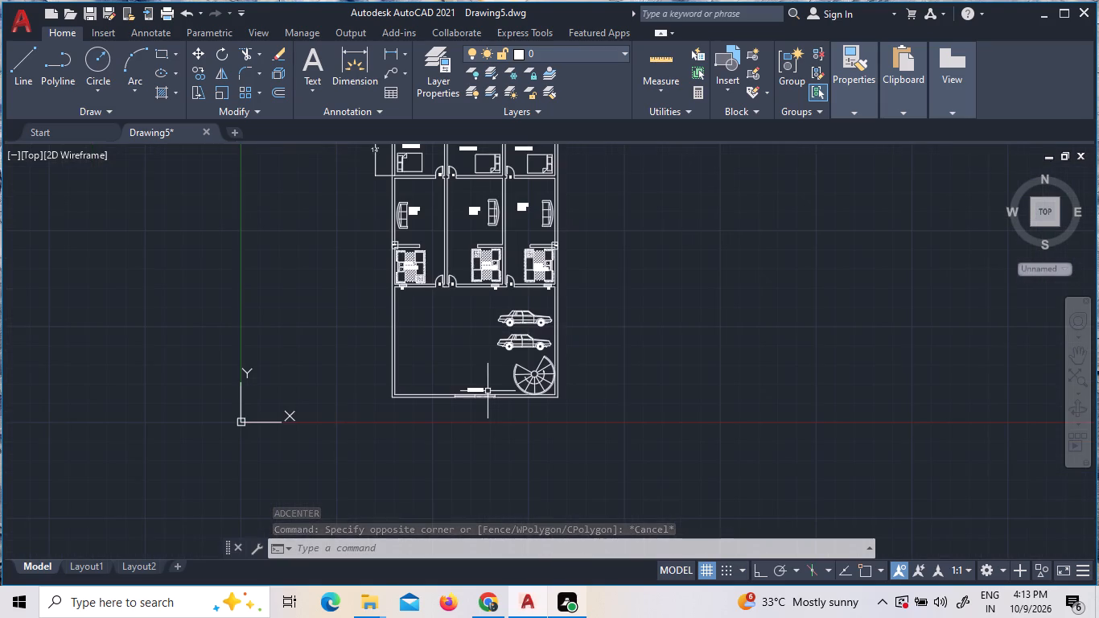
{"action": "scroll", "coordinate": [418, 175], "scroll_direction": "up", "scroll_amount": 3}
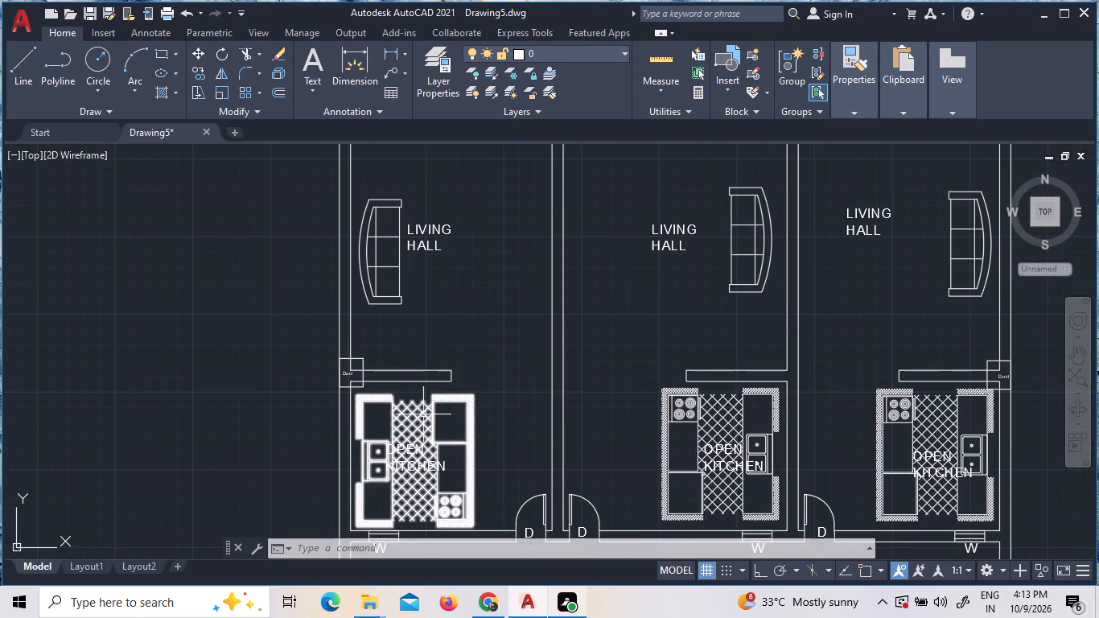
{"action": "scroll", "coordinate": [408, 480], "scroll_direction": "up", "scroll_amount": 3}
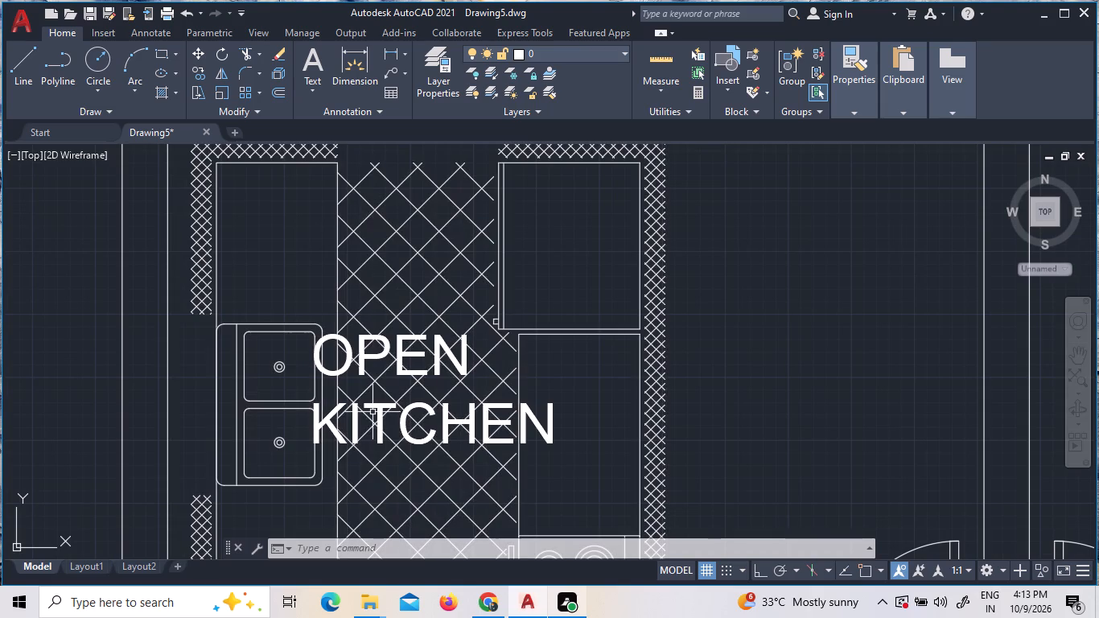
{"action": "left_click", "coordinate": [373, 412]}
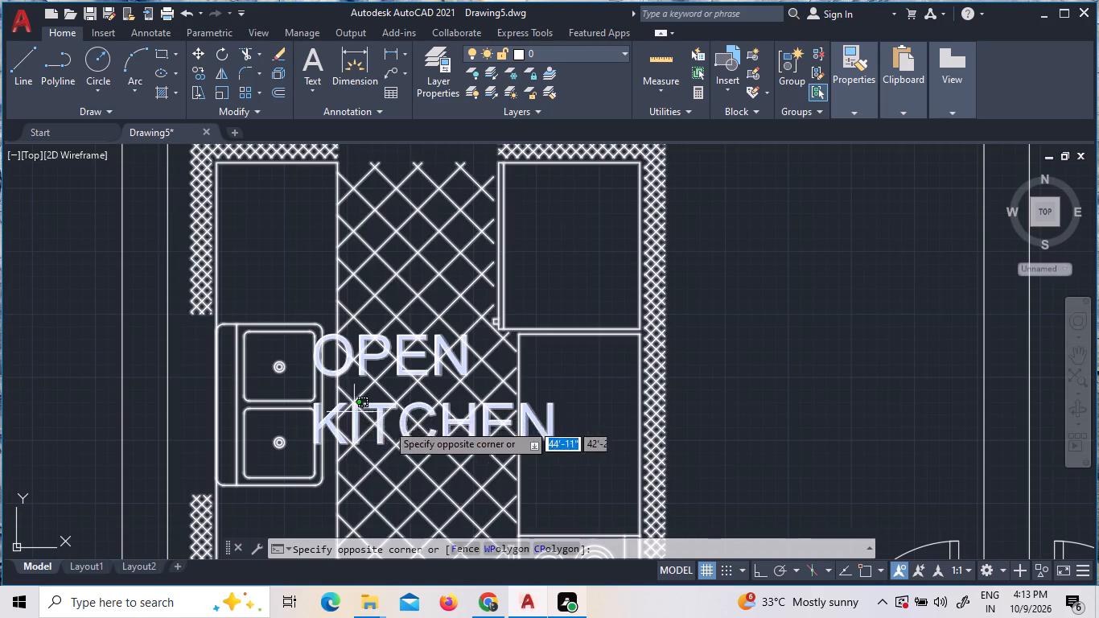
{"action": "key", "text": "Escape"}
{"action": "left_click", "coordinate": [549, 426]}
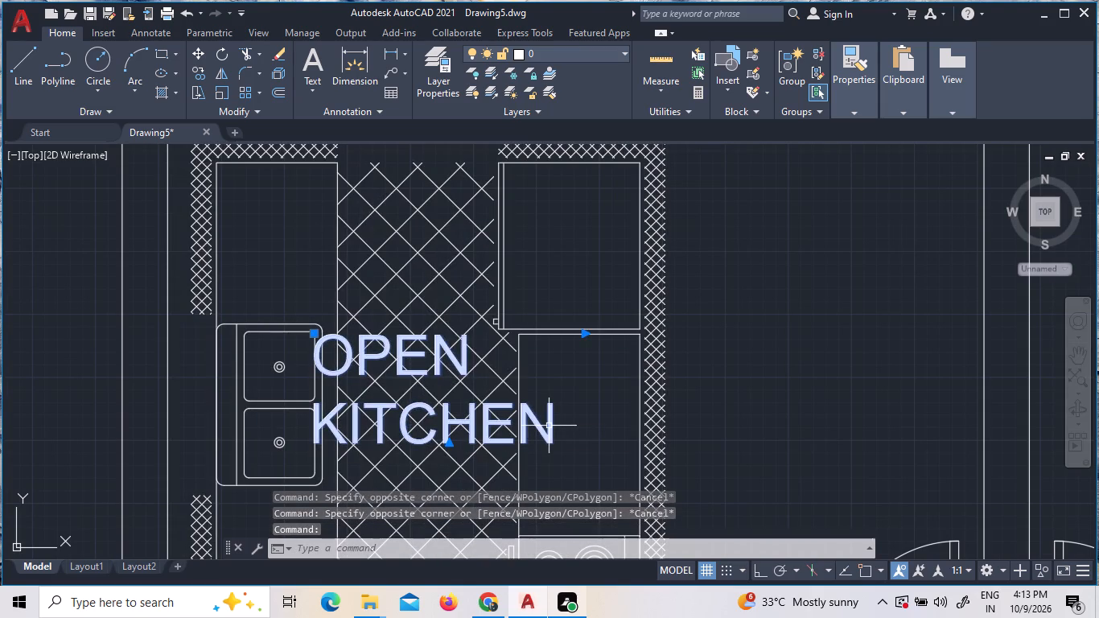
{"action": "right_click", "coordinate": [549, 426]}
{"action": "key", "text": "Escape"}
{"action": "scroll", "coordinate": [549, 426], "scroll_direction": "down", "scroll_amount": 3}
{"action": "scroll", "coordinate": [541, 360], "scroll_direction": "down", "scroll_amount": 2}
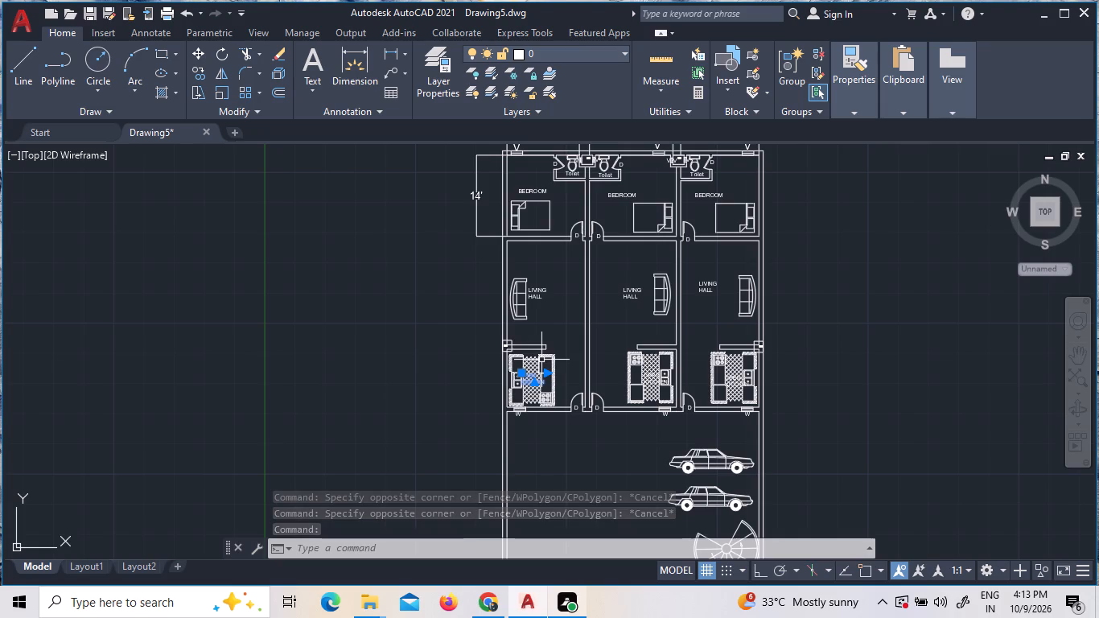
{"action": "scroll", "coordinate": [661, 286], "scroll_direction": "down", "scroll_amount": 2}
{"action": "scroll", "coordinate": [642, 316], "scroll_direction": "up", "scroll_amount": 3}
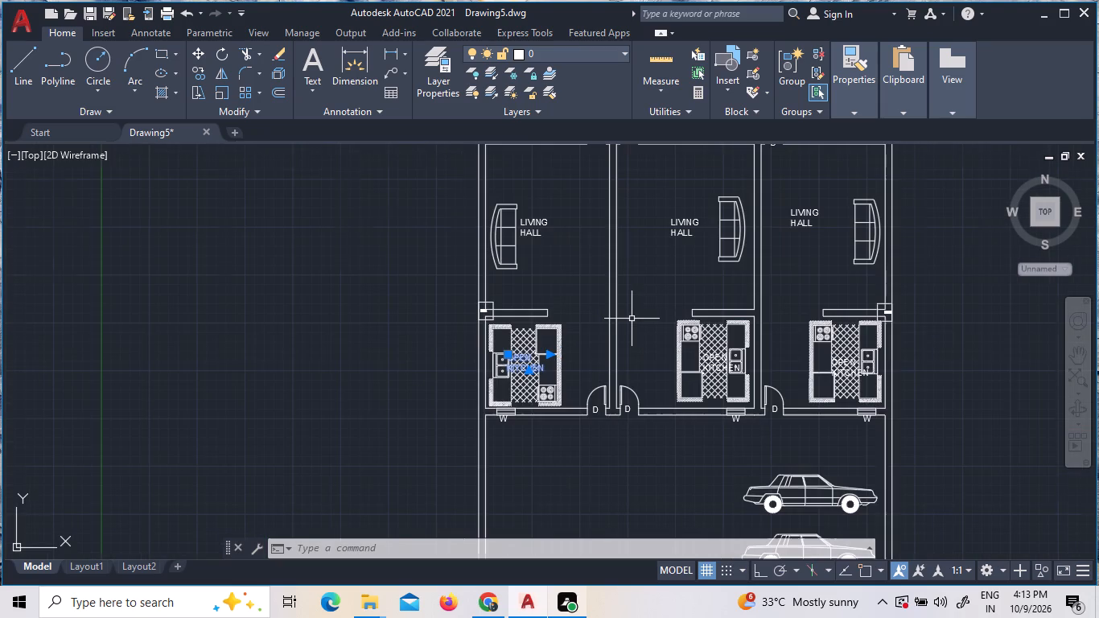
Add the multiline text "open spaces" in the parking area beside the cars, with a text height of 1'-3".
{"action": "scroll", "coordinate": [606, 334], "scroll_direction": "down", "scroll_amount": 3}
{"action": "scroll", "coordinate": [625, 404], "scroll_direction": "up", "scroll_amount": 3}
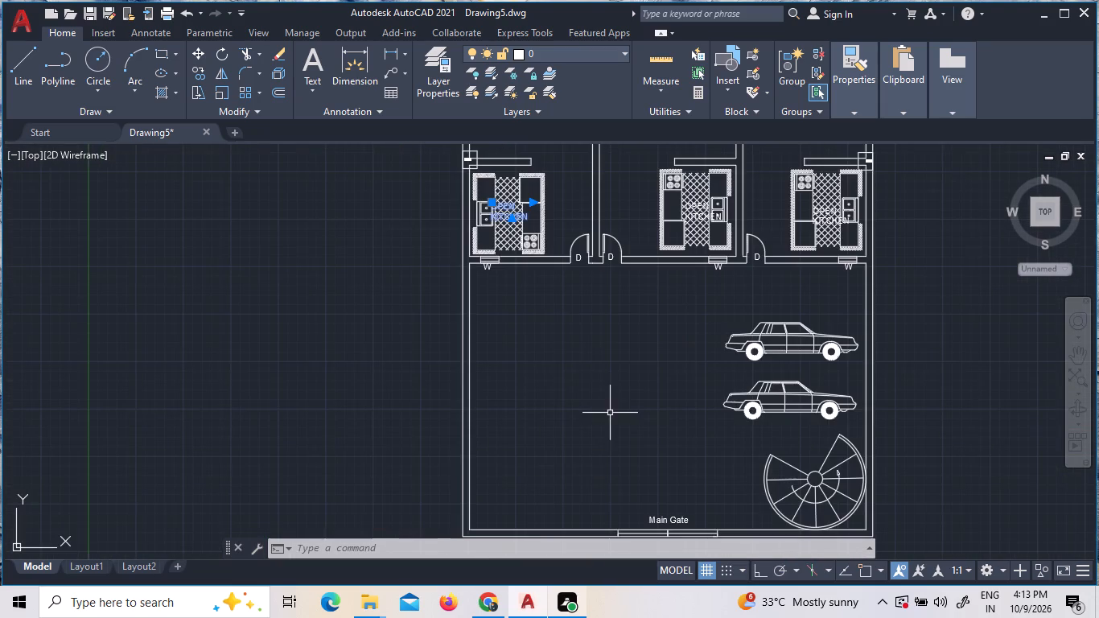
{"action": "left_click", "coordinate": [308, 56]}
{"action": "left_click", "coordinate": [516, 341]}
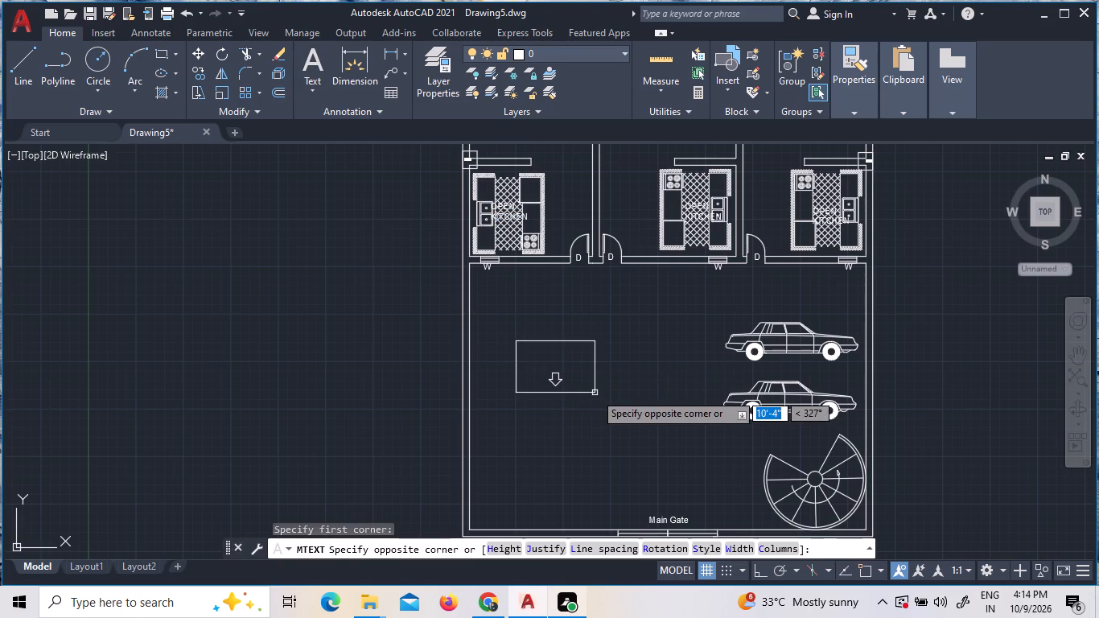
{"action": "left_click", "coordinate": [595, 393]}
{"action": "type", "text": "op"}
{"action": "type", "text": "en spaces"}
{"action": "key", "text": "Return"}
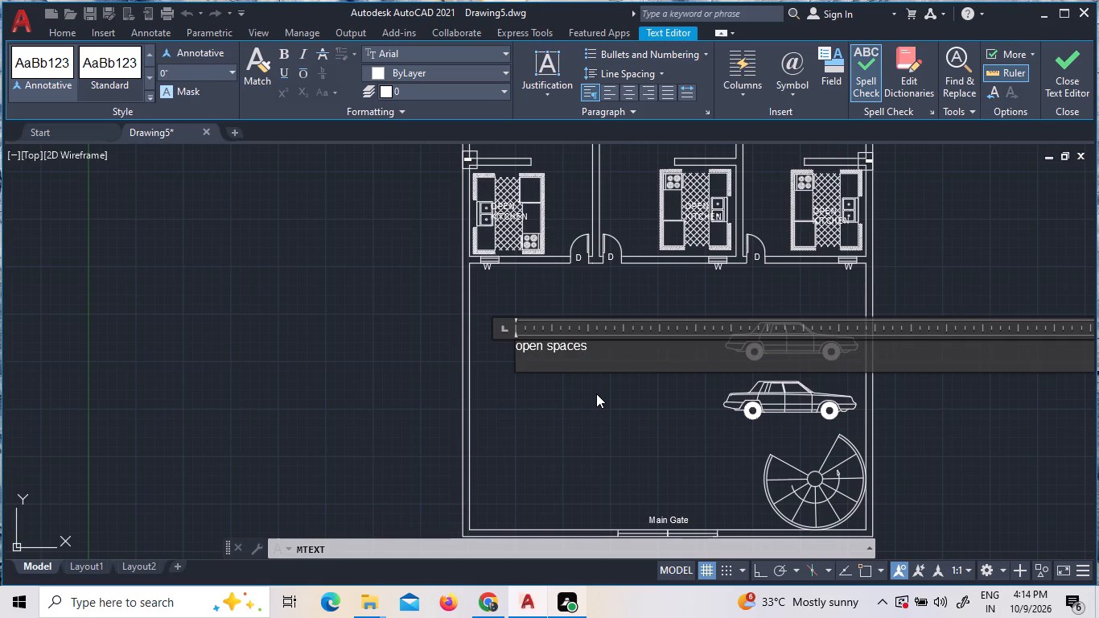
{"action": "left_click_drag", "start_coordinate": [603, 350], "coordinate": [514, 348]}
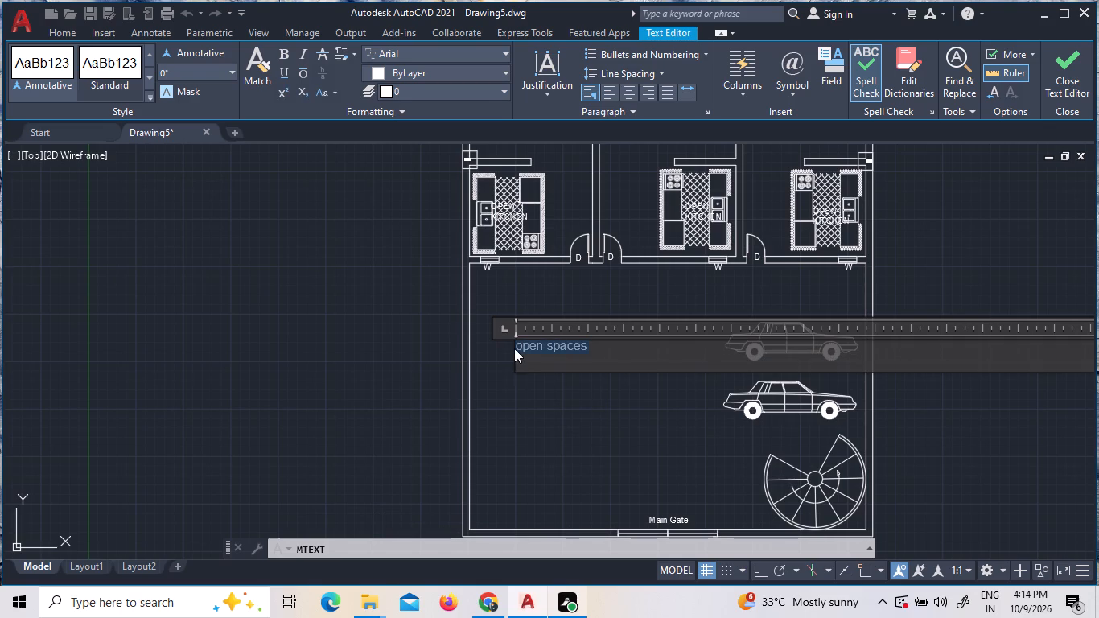
{"action": "left_click", "coordinate": [228, 69]}
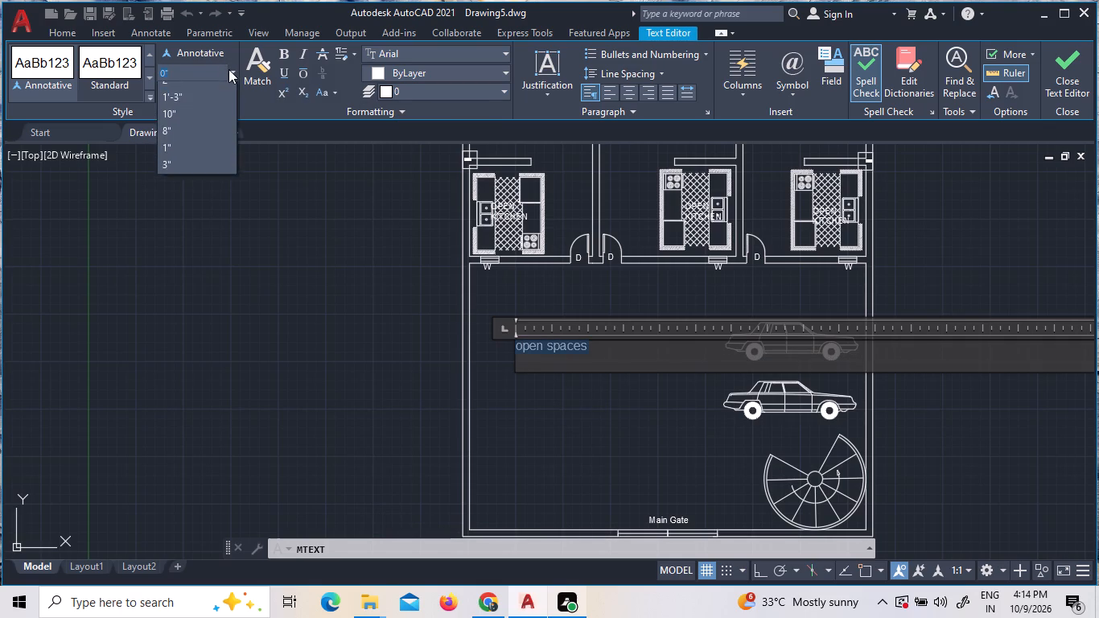
{"action": "left_click", "coordinate": [203, 142]}
{"action": "left_click", "coordinate": [252, 224]}
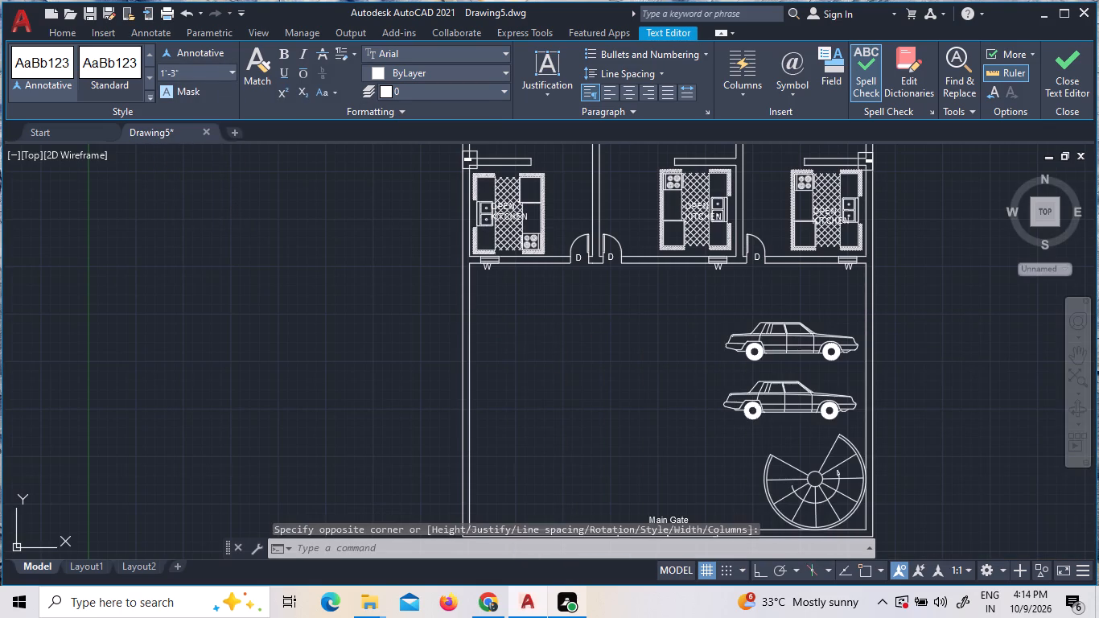
Move the "open spaces" label closer to the middle of the parking area, a little lower and nearer the cars.
{"action": "left_click", "coordinate": [533, 368]}
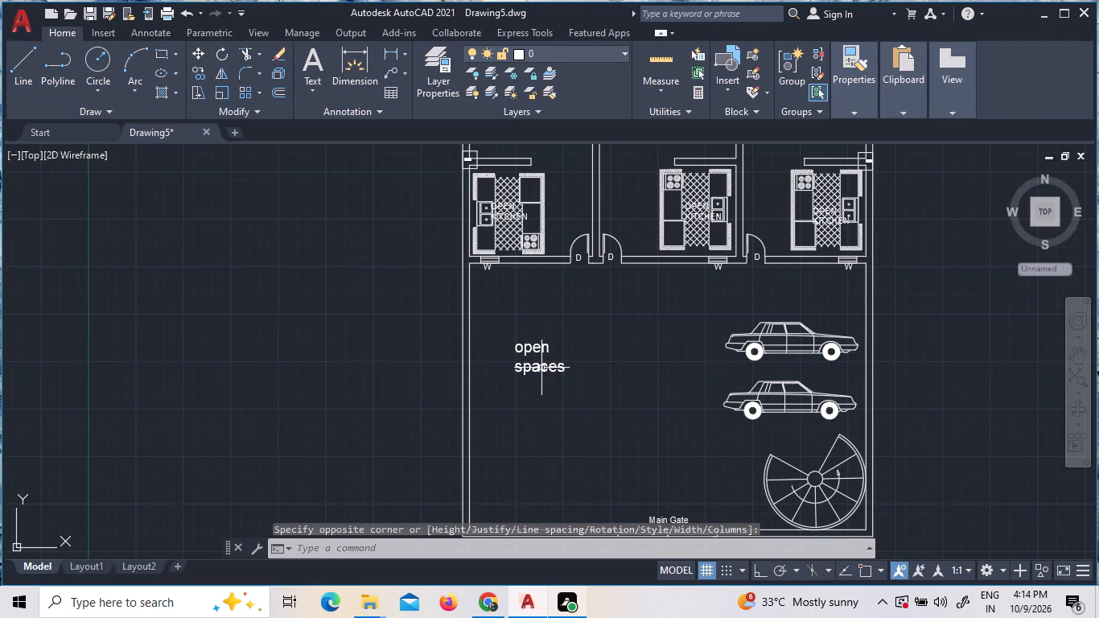
{"action": "right_click", "coordinate": [532, 367]}
{"action": "left_click", "coordinate": [573, 307]}
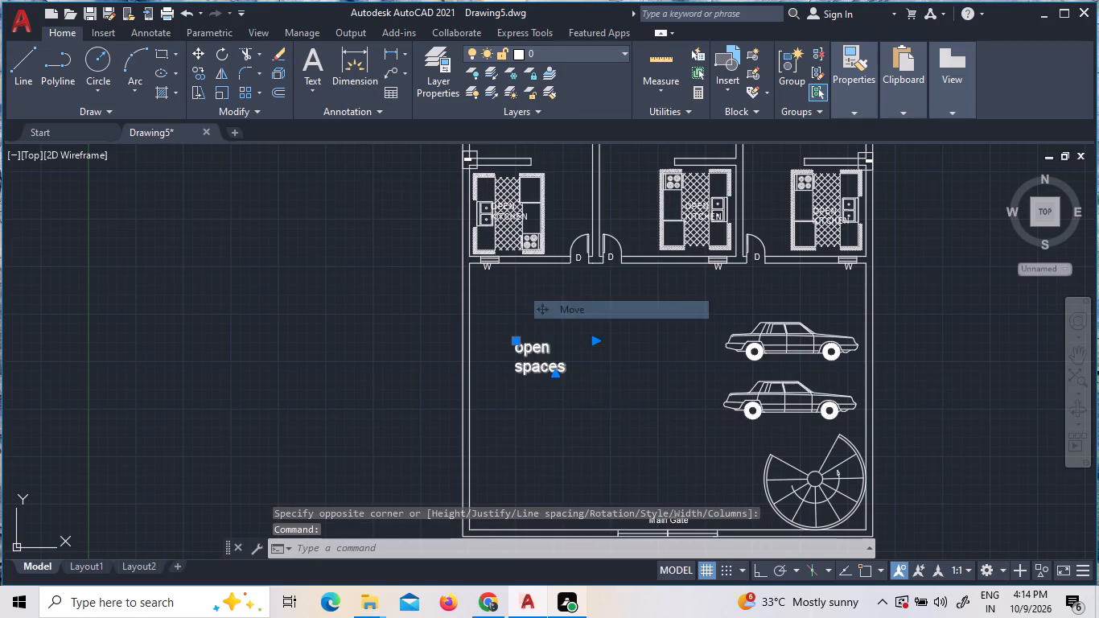
{"action": "left_click", "coordinate": [532, 370]}
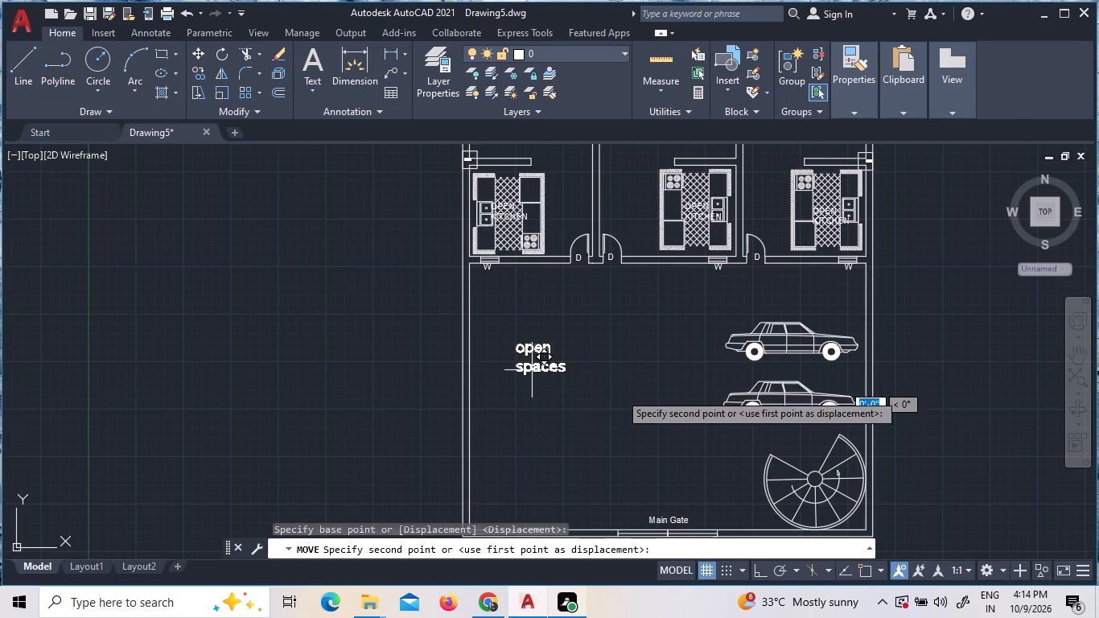
{"action": "left_click", "coordinate": [591, 394]}
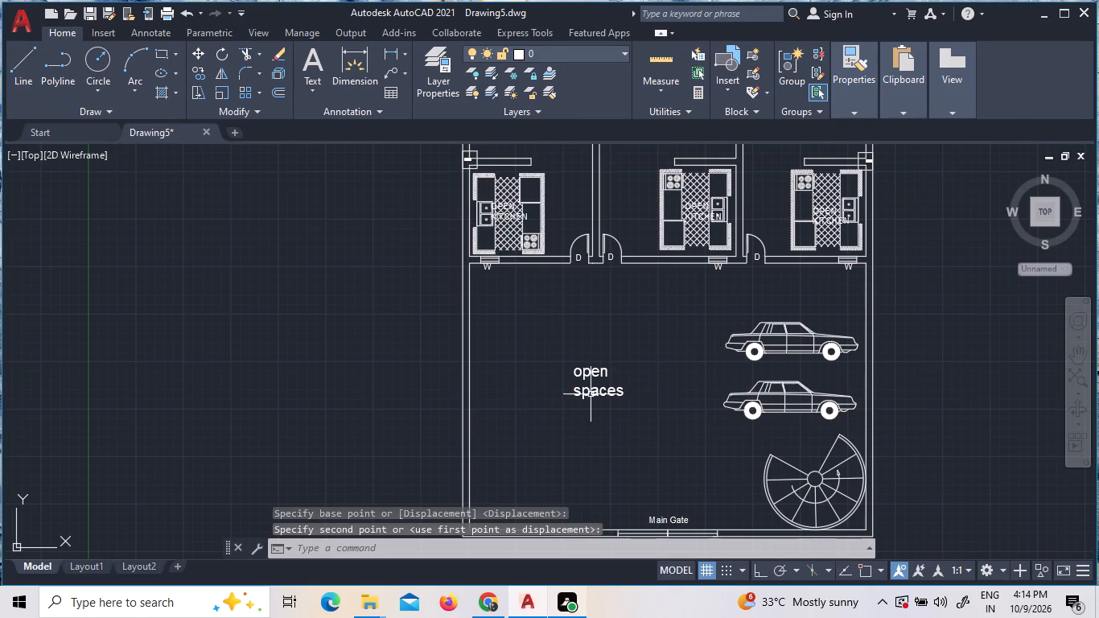
{"action": "key", "text": "Escape"}
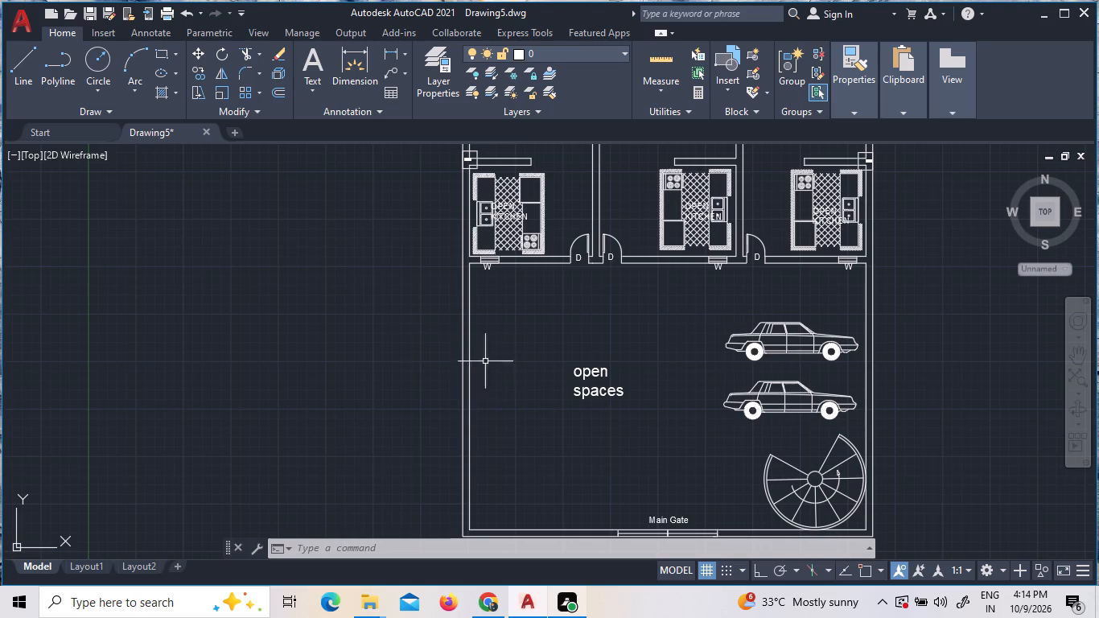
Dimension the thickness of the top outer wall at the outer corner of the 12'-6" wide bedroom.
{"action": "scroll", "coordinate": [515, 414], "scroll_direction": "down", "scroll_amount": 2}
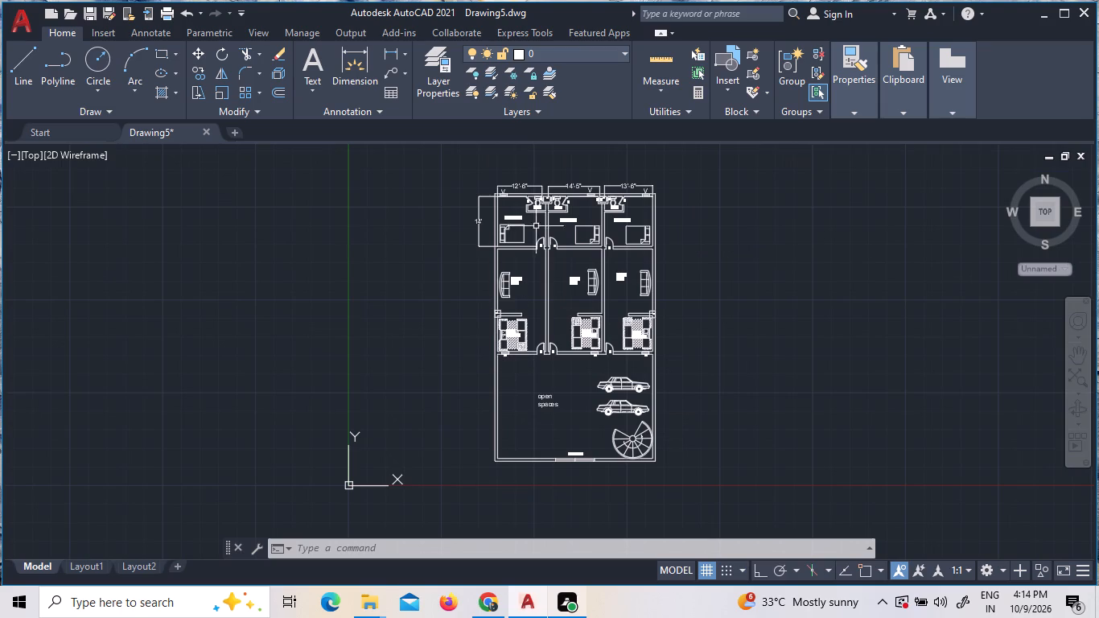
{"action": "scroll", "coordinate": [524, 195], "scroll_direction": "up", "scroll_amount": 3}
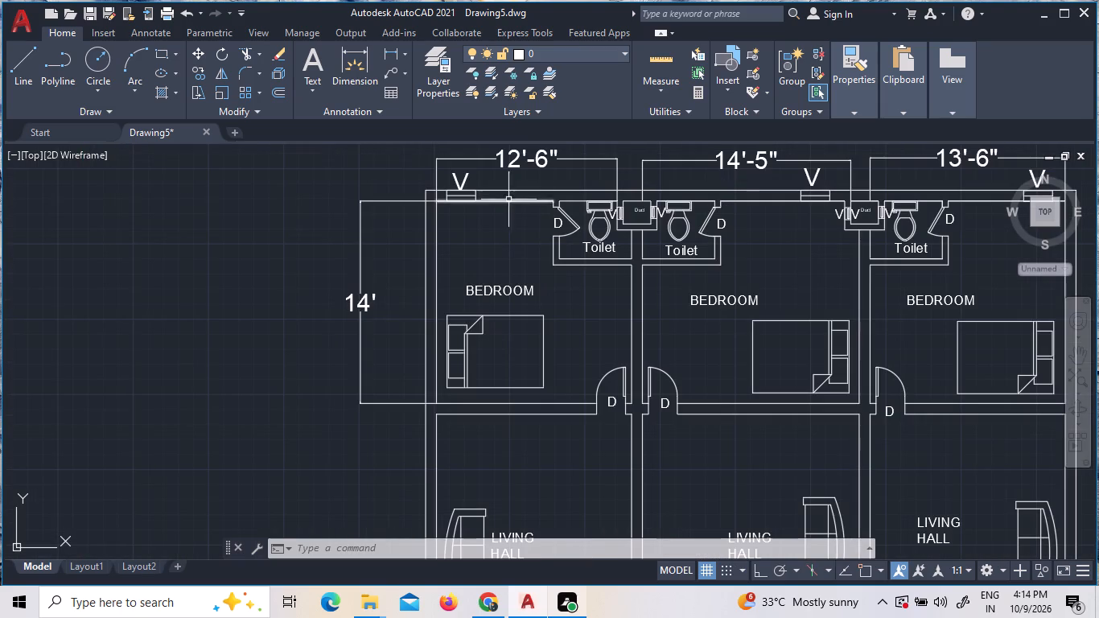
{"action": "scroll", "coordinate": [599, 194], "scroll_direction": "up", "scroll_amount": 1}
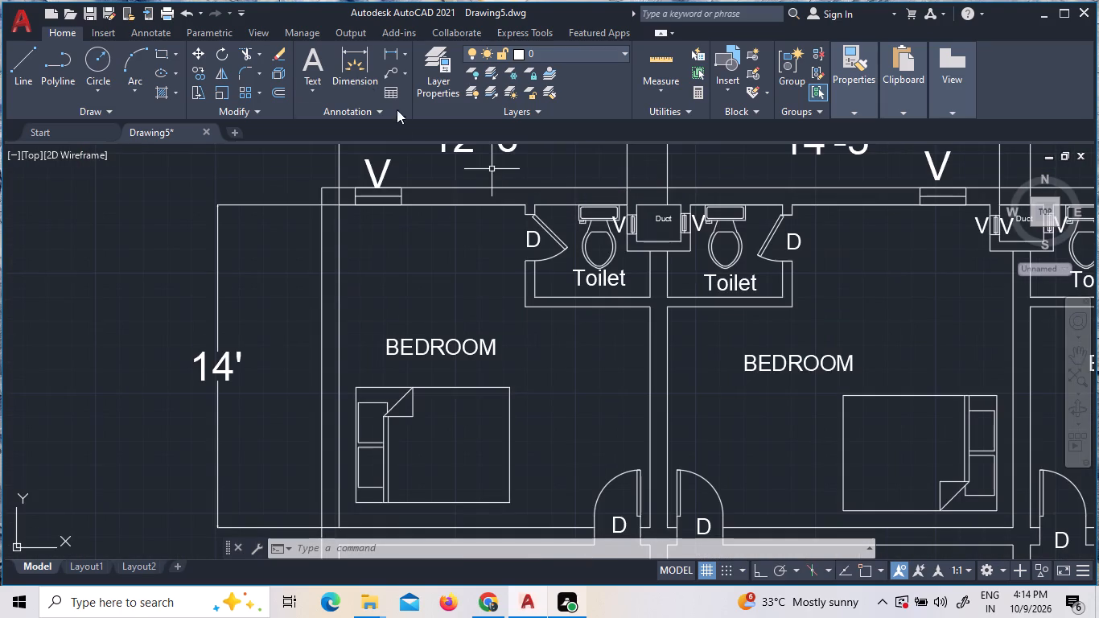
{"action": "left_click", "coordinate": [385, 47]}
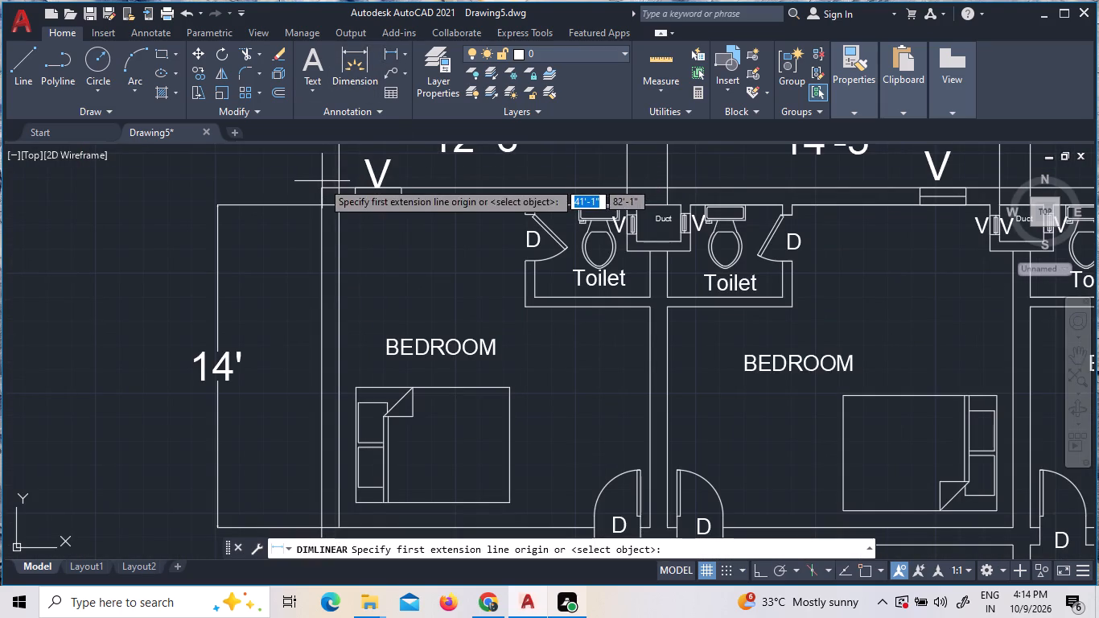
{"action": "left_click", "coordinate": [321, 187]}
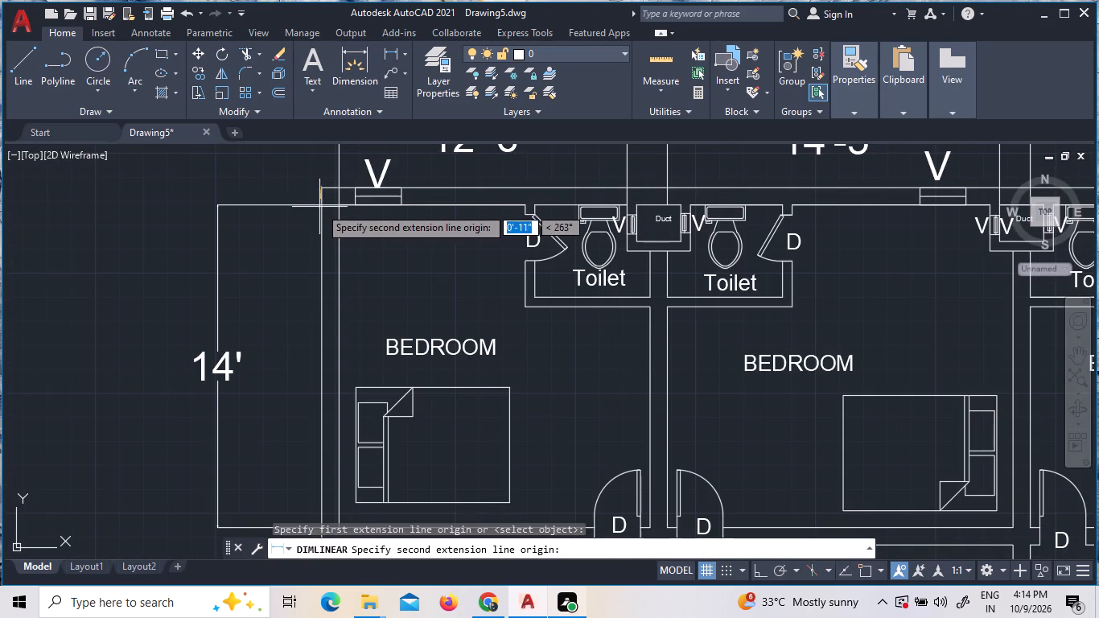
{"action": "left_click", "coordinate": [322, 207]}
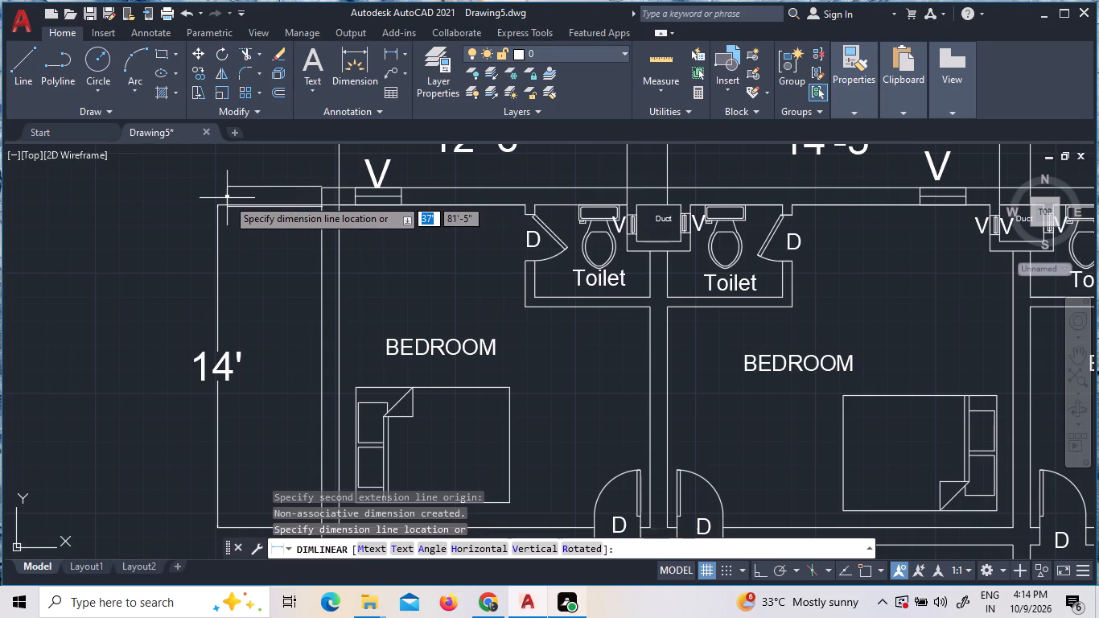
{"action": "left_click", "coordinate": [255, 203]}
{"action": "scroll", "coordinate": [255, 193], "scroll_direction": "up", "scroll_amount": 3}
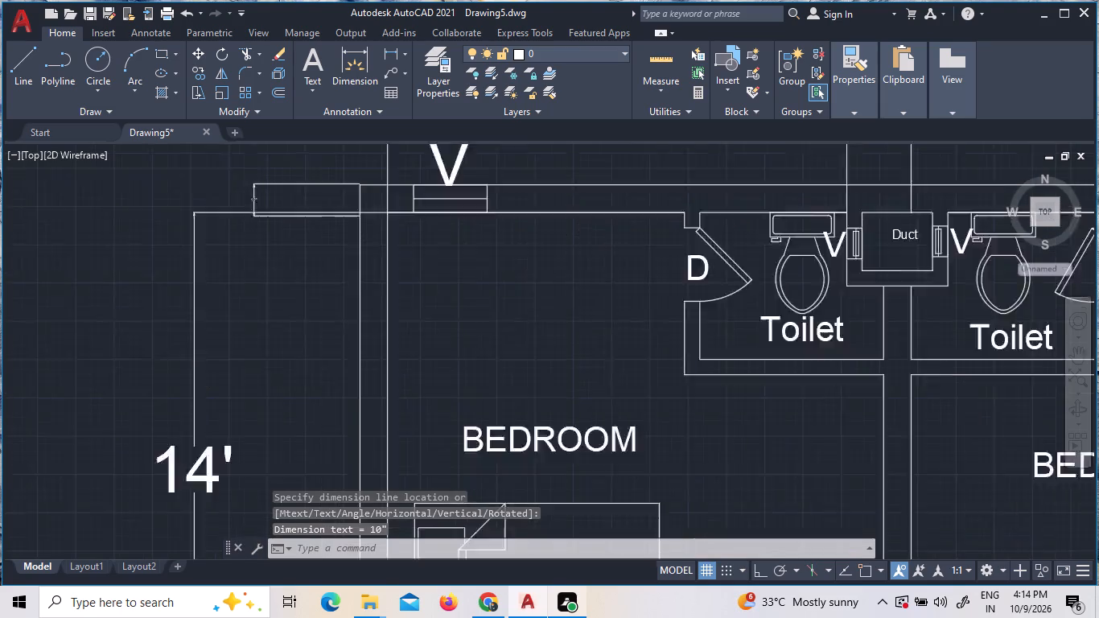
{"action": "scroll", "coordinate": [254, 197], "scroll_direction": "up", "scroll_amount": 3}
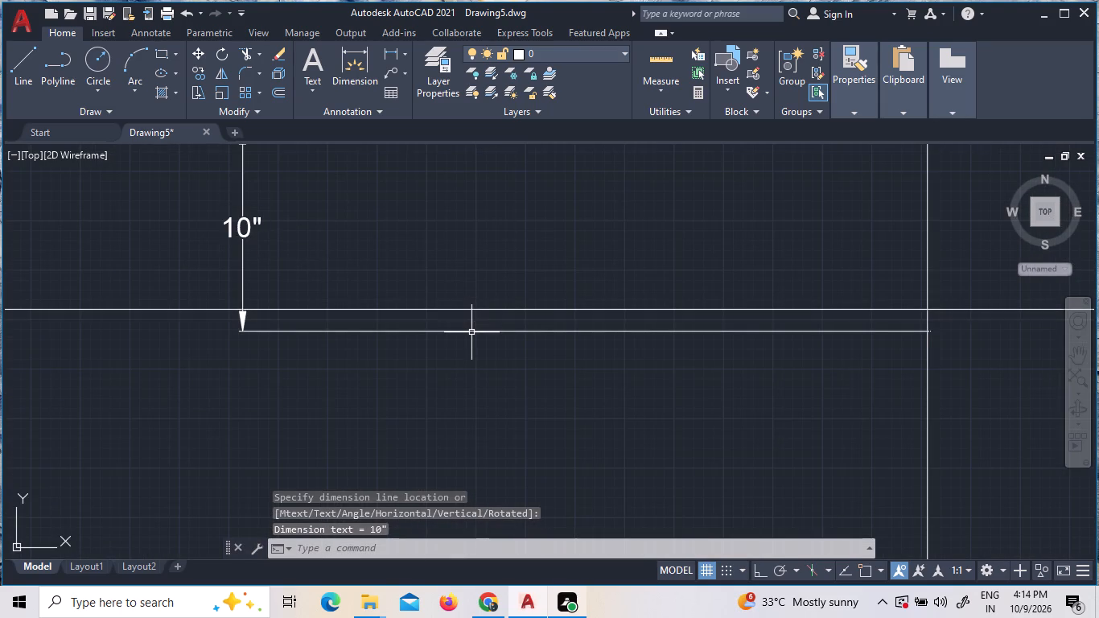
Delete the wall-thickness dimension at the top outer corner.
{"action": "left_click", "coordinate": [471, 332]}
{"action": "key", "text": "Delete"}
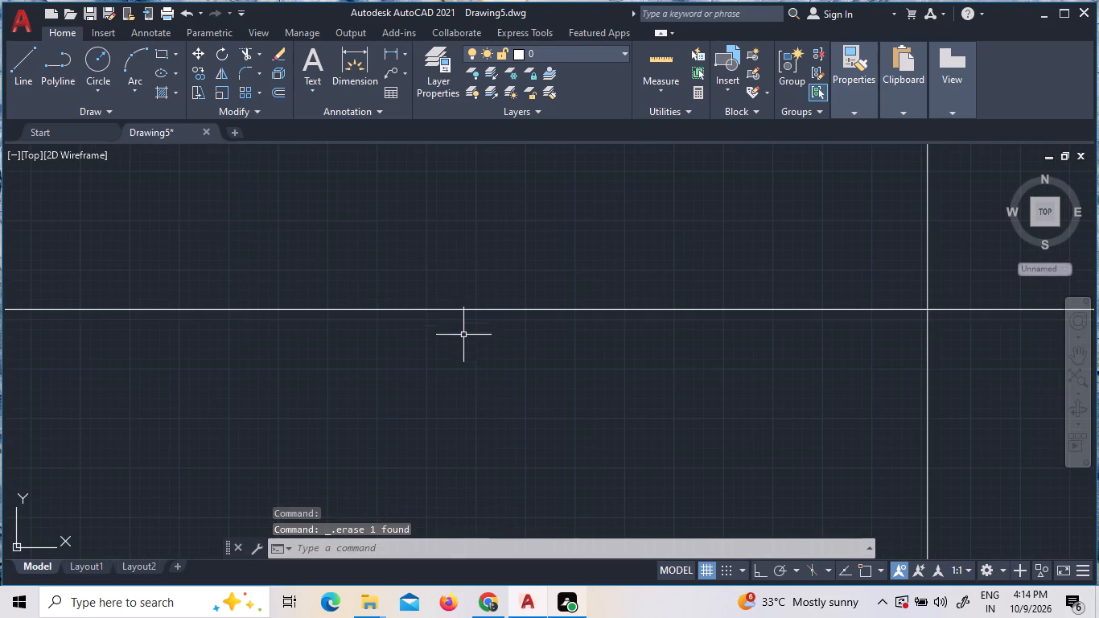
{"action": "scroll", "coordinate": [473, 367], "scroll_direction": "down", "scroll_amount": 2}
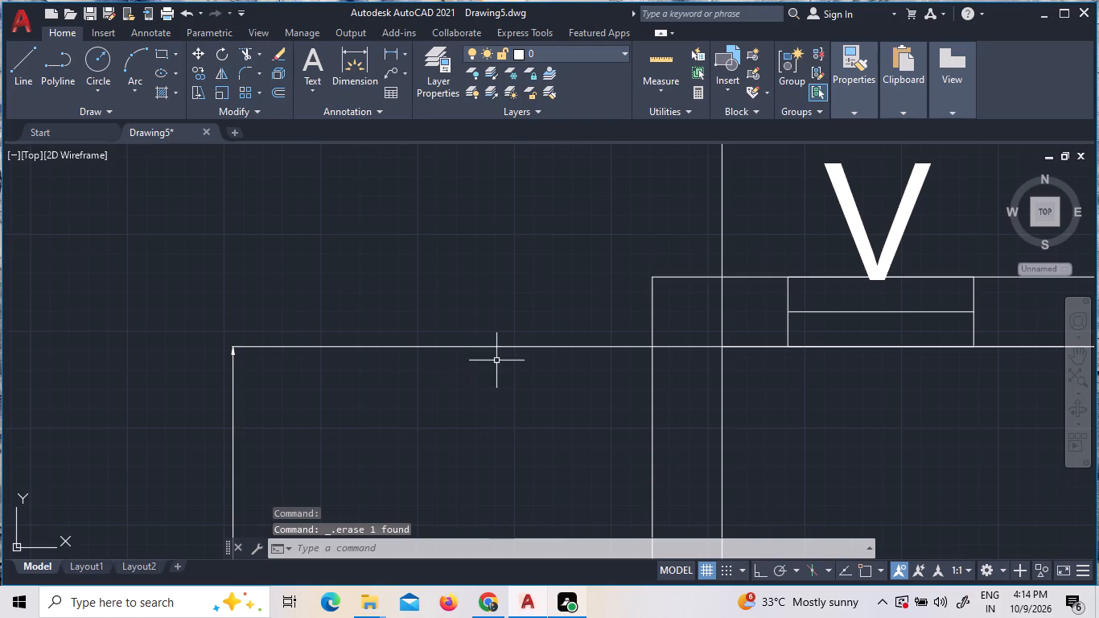
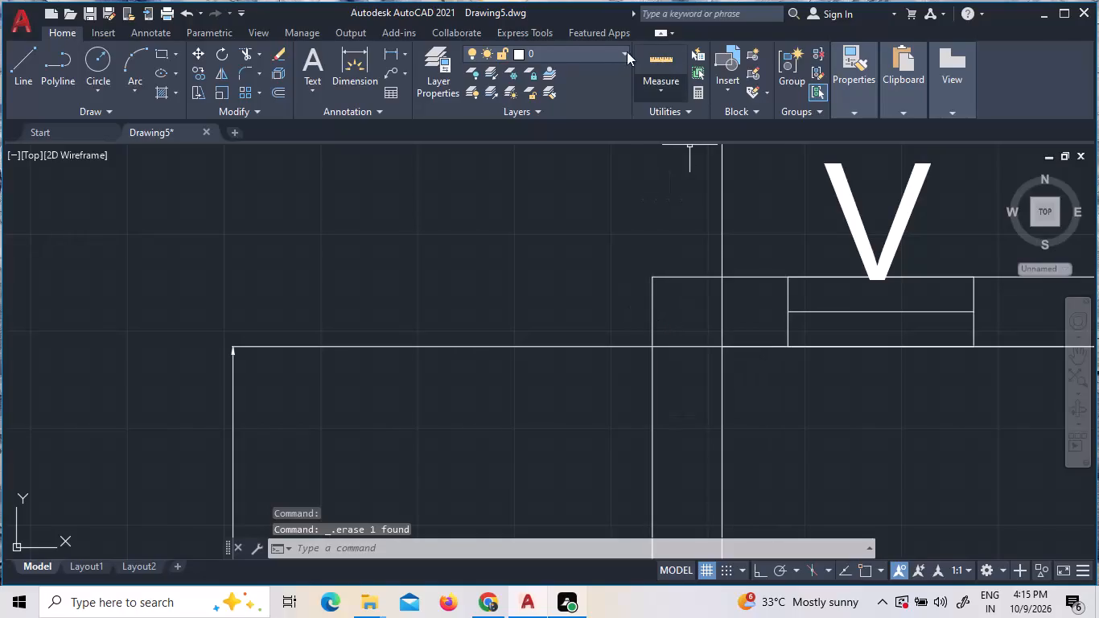
With object snap on, dimension the top outer wall's thickness at the outer corner of the 12'-6" wide bedroom, placing it outside the corner.
{"action": "left_click", "coordinate": [395, 55]}
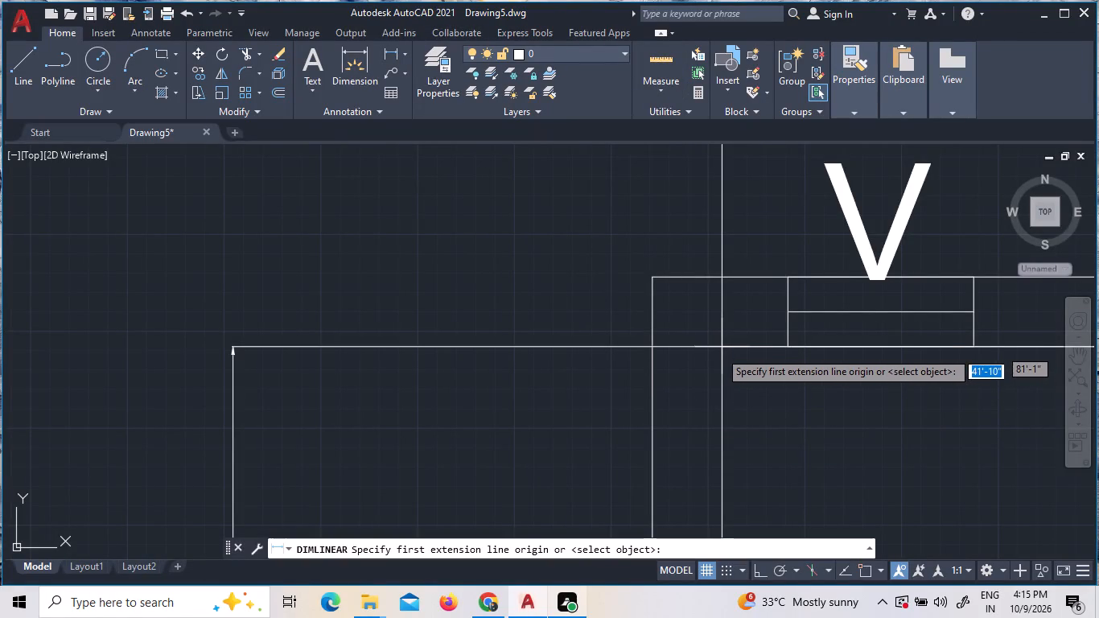
{"action": "scroll", "coordinate": [719, 351], "scroll_direction": "up", "scroll_amount": 4}
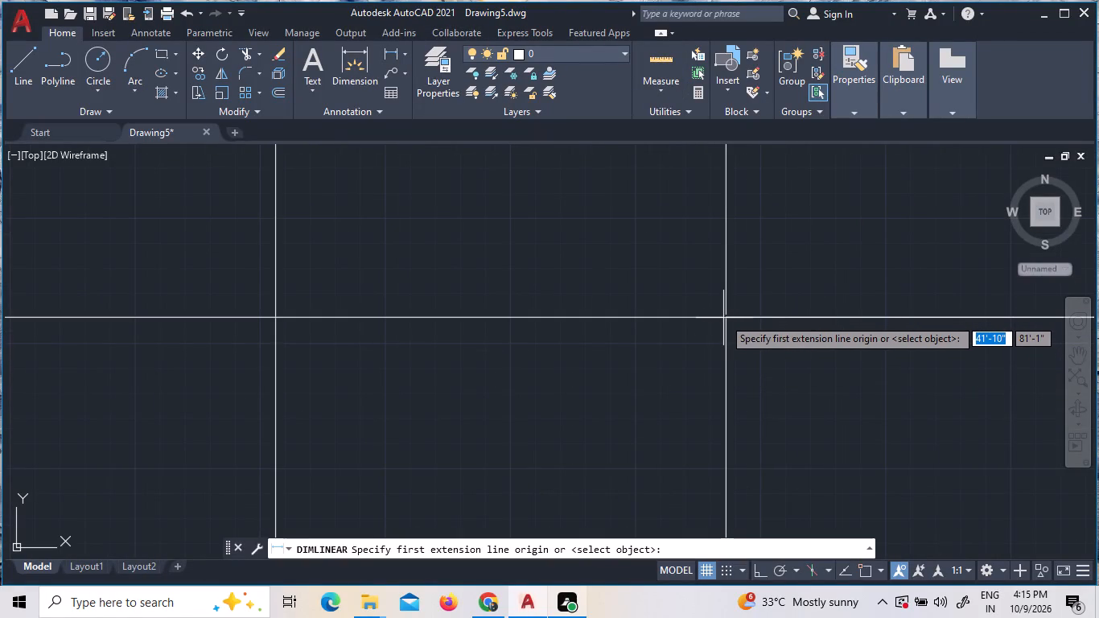
{"action": "left_click", "coordinate": [866, 571]}
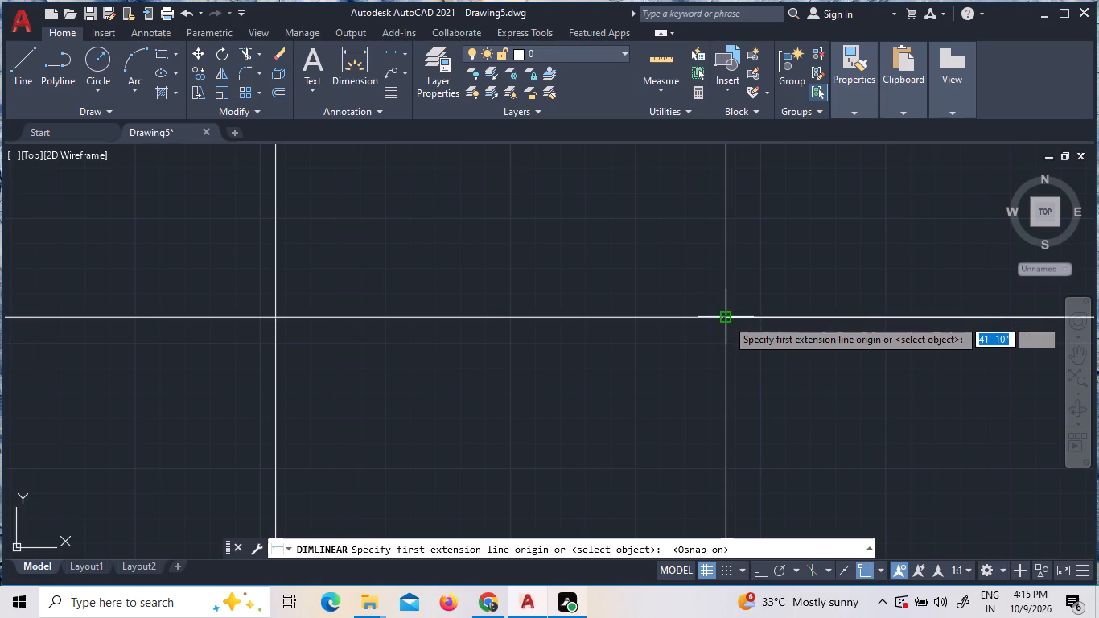
{"action": "left_click", "coordinate": [726, 319]}
{"action": "scroll", "coordinate": [694, 416], "scroll_direction": "down", "scroll_amount": 2}
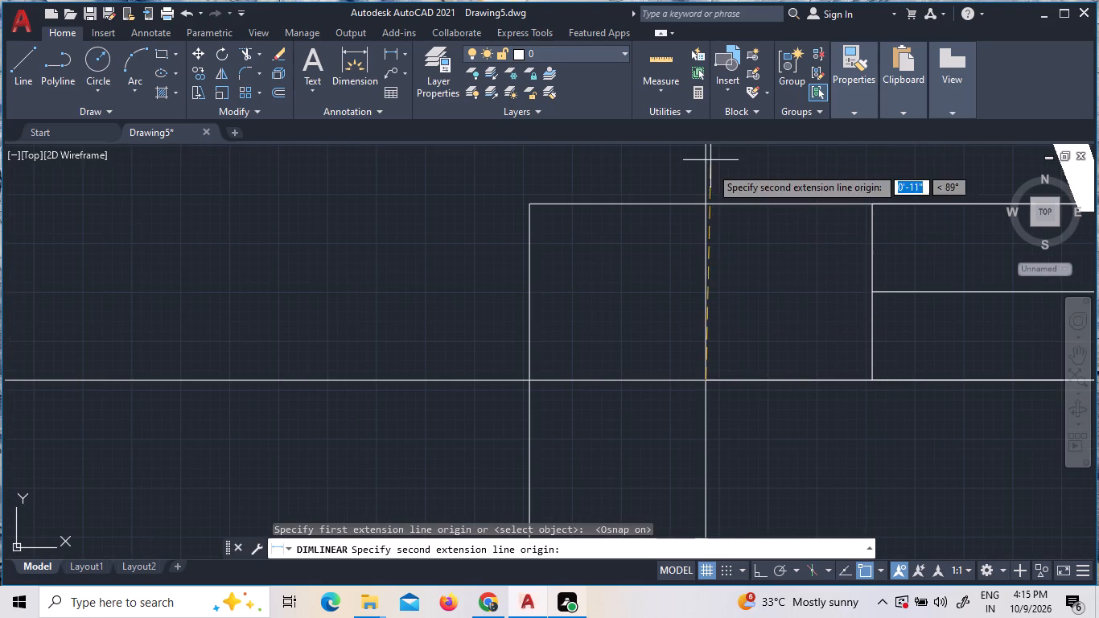
{"action": "left_click", "coordinate": [706, 205]}
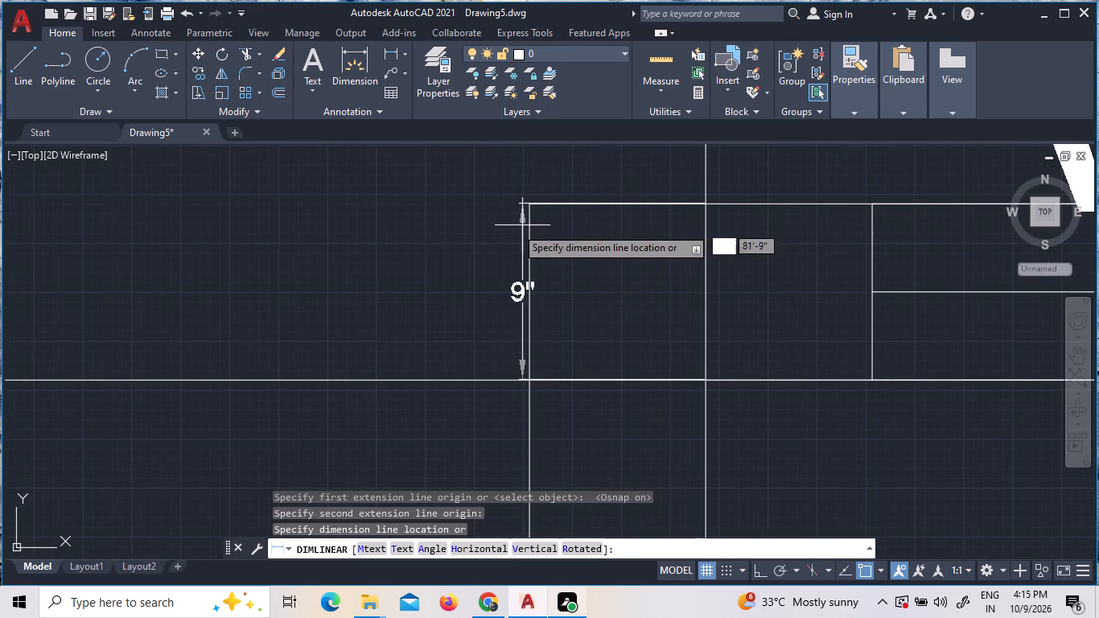
{"action": "left_click", "coordinate": [198, 267]}
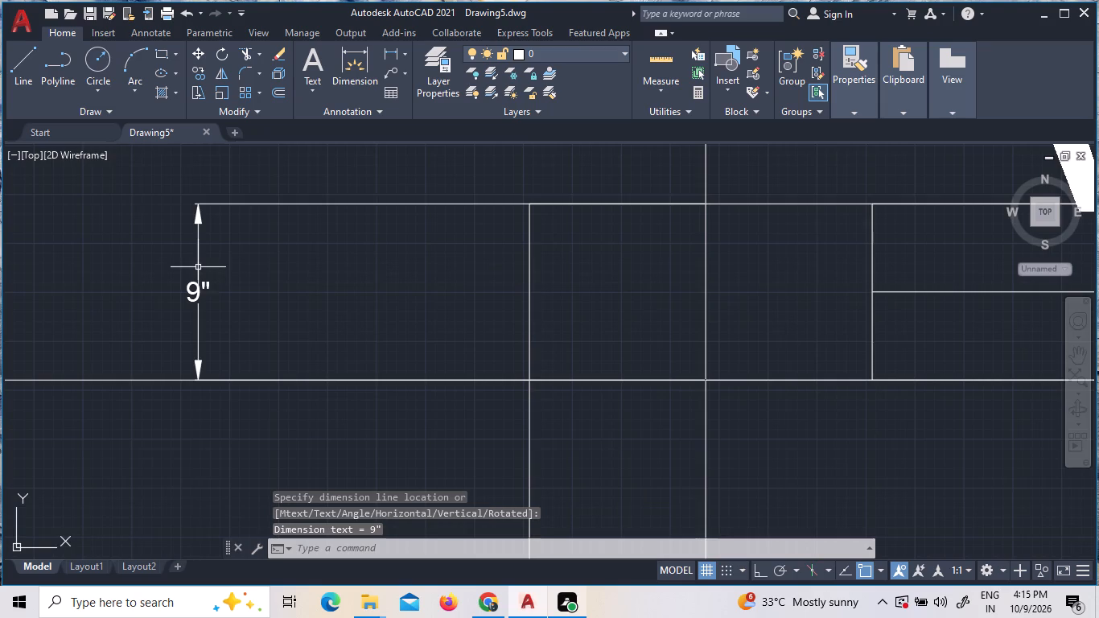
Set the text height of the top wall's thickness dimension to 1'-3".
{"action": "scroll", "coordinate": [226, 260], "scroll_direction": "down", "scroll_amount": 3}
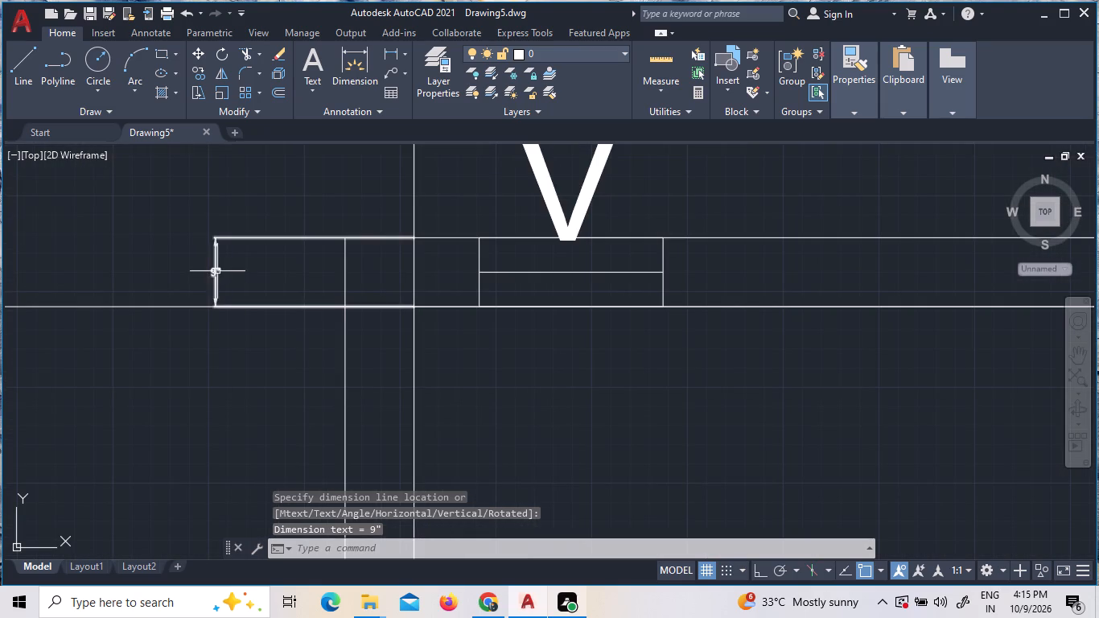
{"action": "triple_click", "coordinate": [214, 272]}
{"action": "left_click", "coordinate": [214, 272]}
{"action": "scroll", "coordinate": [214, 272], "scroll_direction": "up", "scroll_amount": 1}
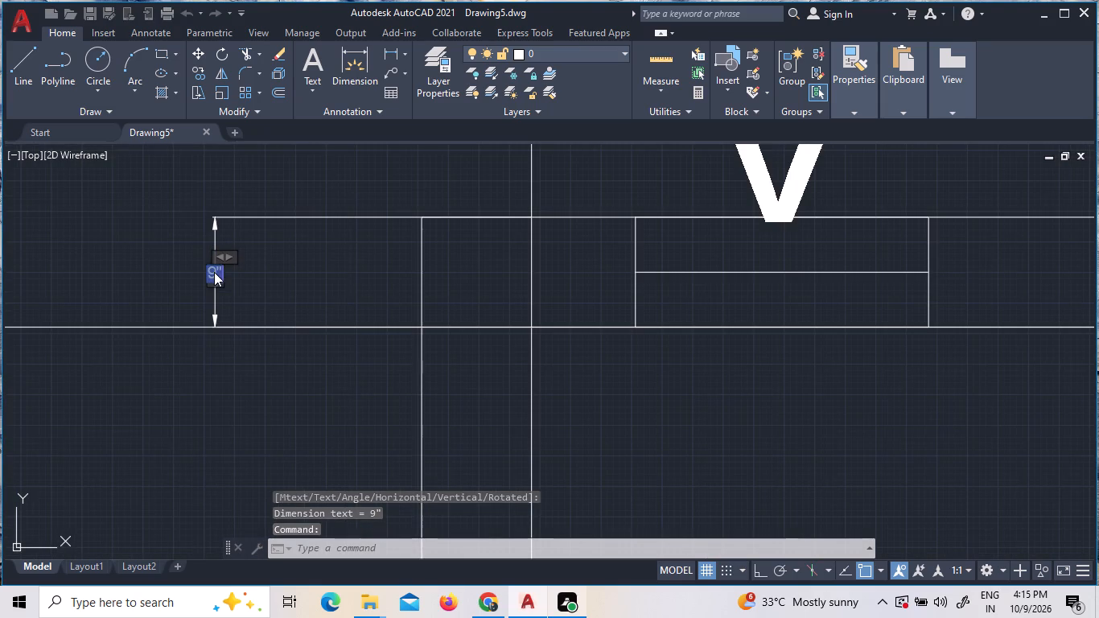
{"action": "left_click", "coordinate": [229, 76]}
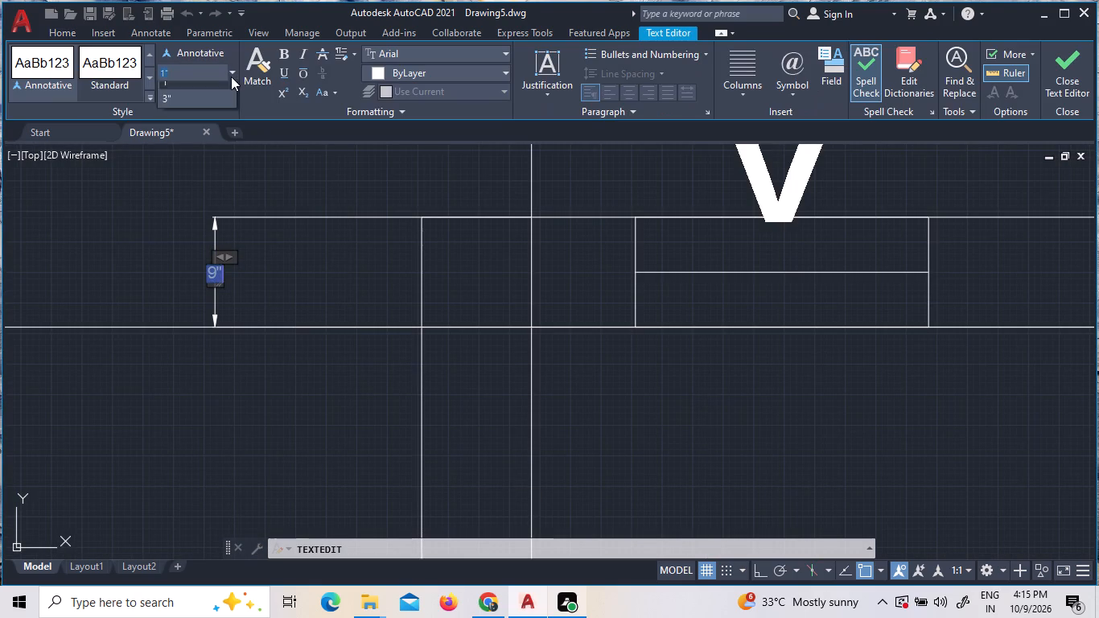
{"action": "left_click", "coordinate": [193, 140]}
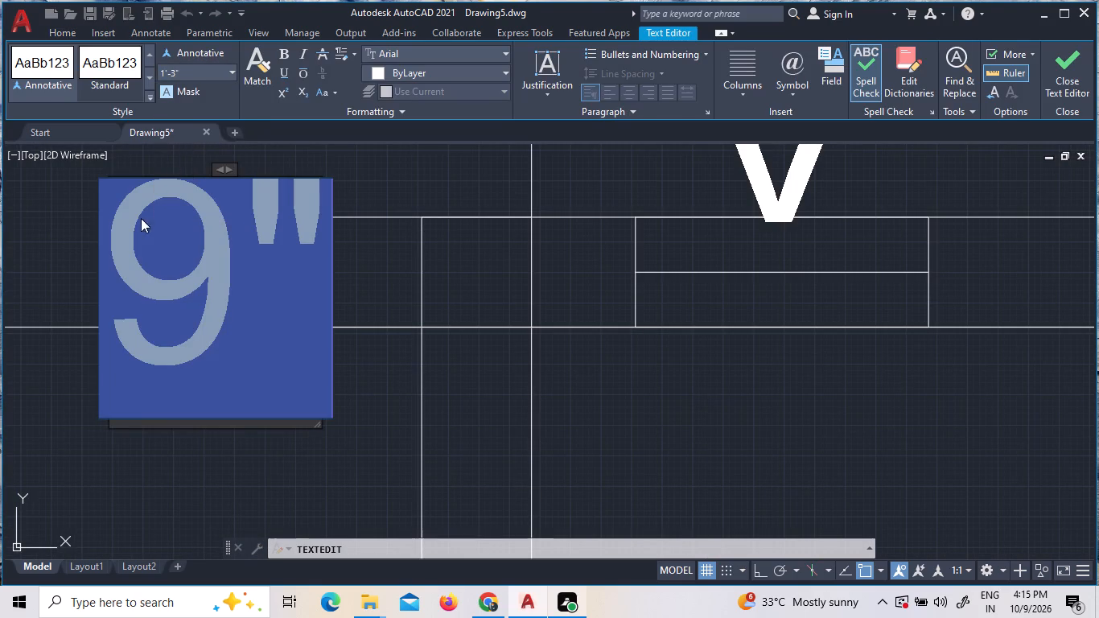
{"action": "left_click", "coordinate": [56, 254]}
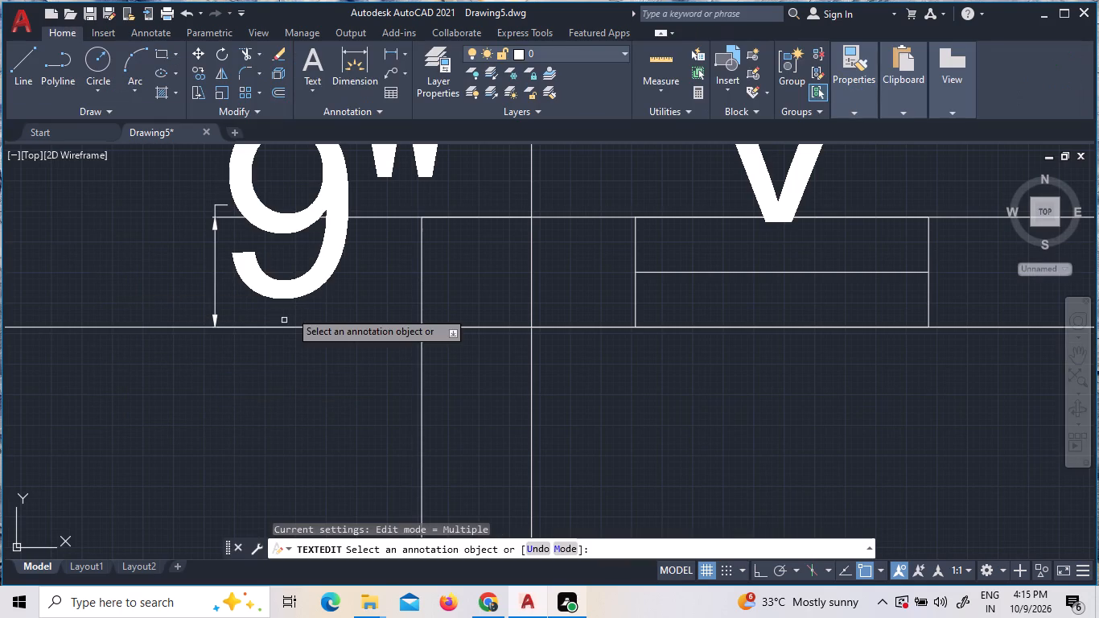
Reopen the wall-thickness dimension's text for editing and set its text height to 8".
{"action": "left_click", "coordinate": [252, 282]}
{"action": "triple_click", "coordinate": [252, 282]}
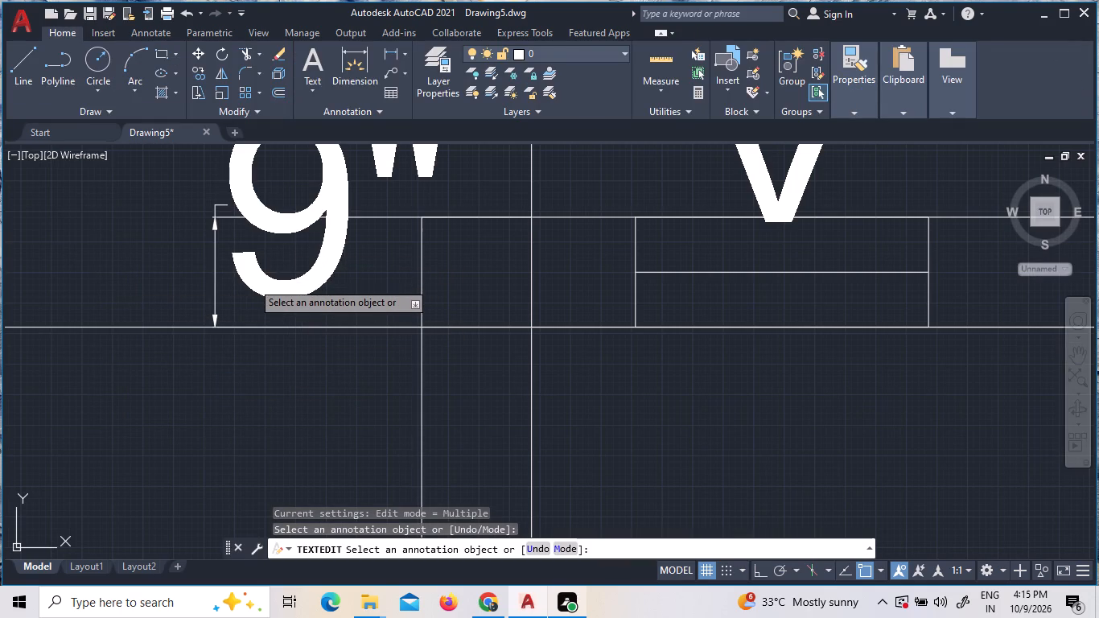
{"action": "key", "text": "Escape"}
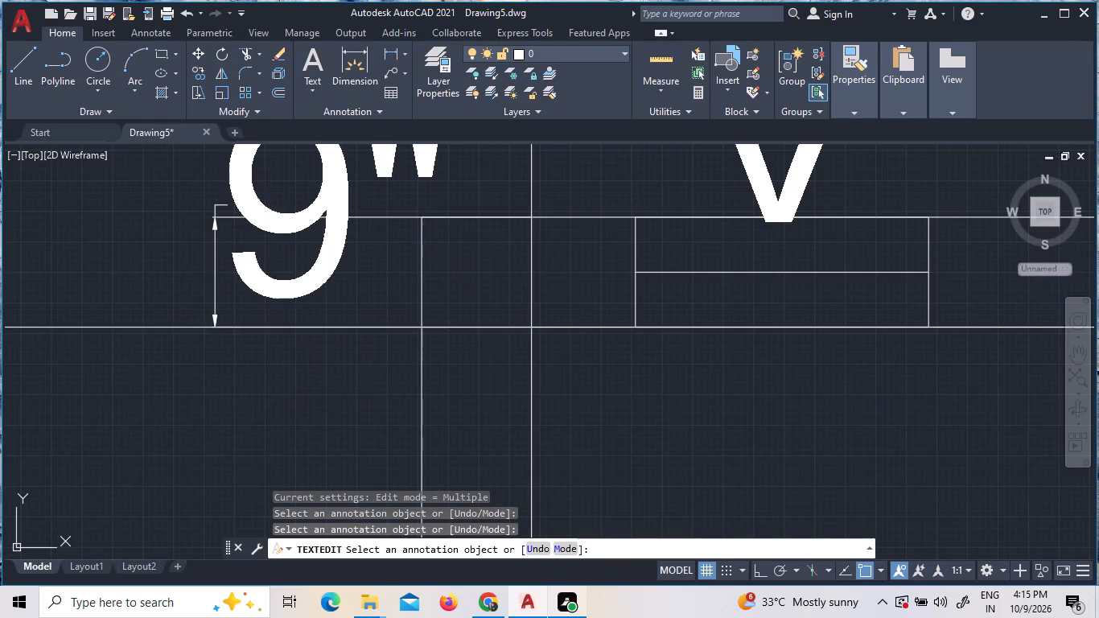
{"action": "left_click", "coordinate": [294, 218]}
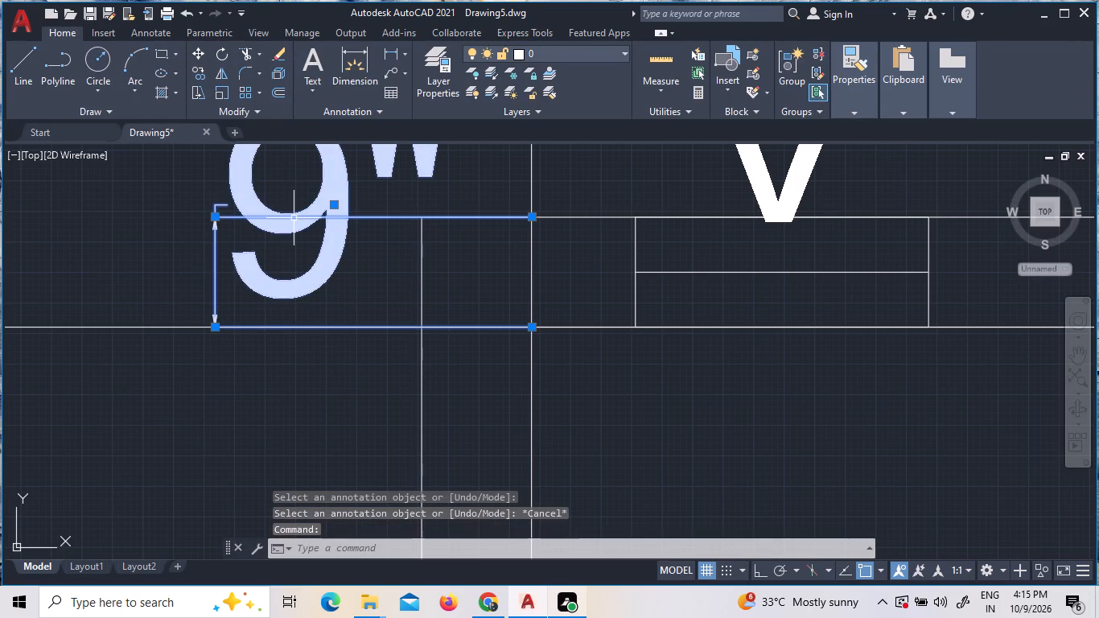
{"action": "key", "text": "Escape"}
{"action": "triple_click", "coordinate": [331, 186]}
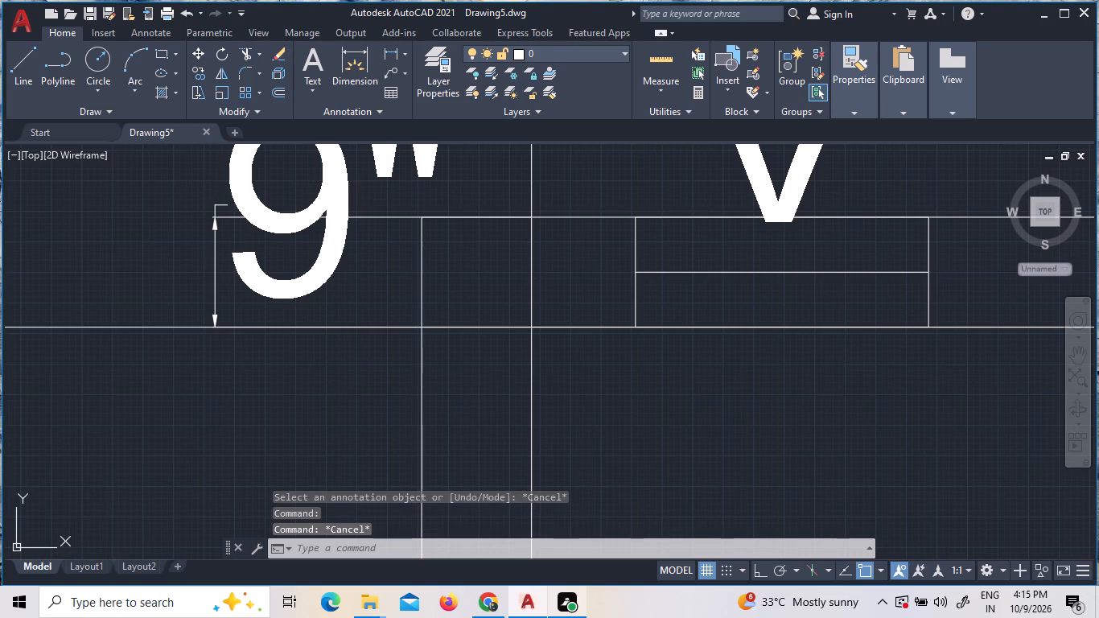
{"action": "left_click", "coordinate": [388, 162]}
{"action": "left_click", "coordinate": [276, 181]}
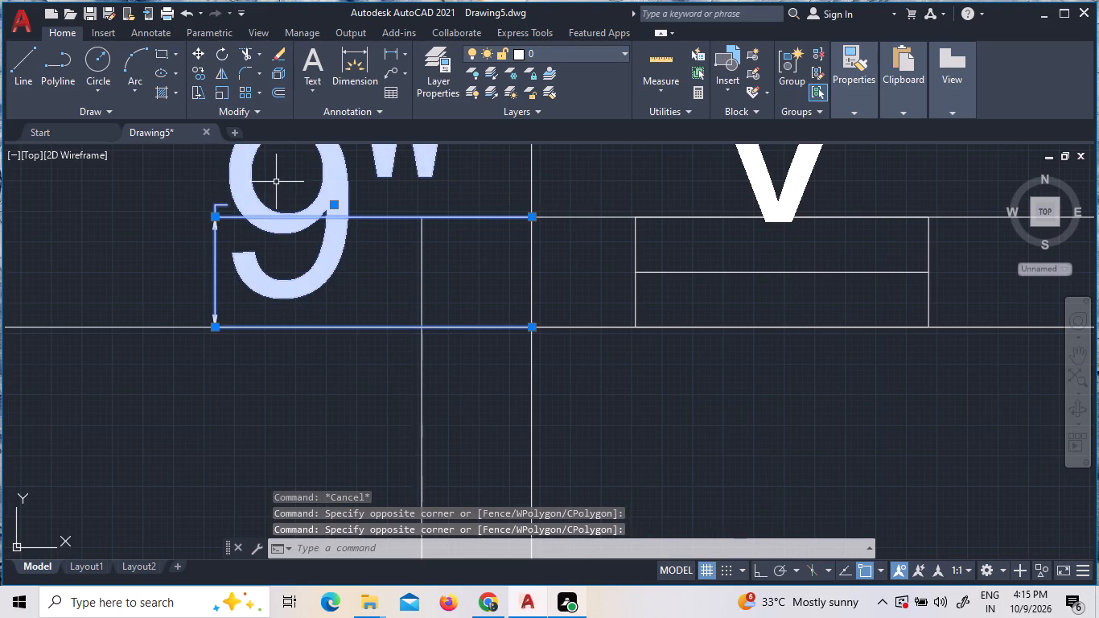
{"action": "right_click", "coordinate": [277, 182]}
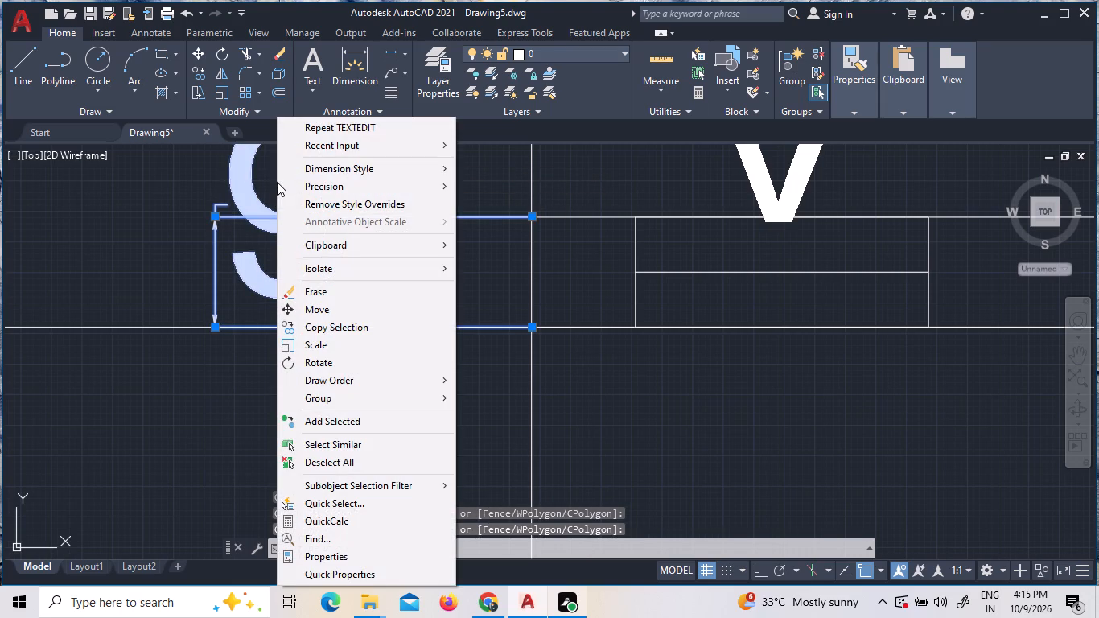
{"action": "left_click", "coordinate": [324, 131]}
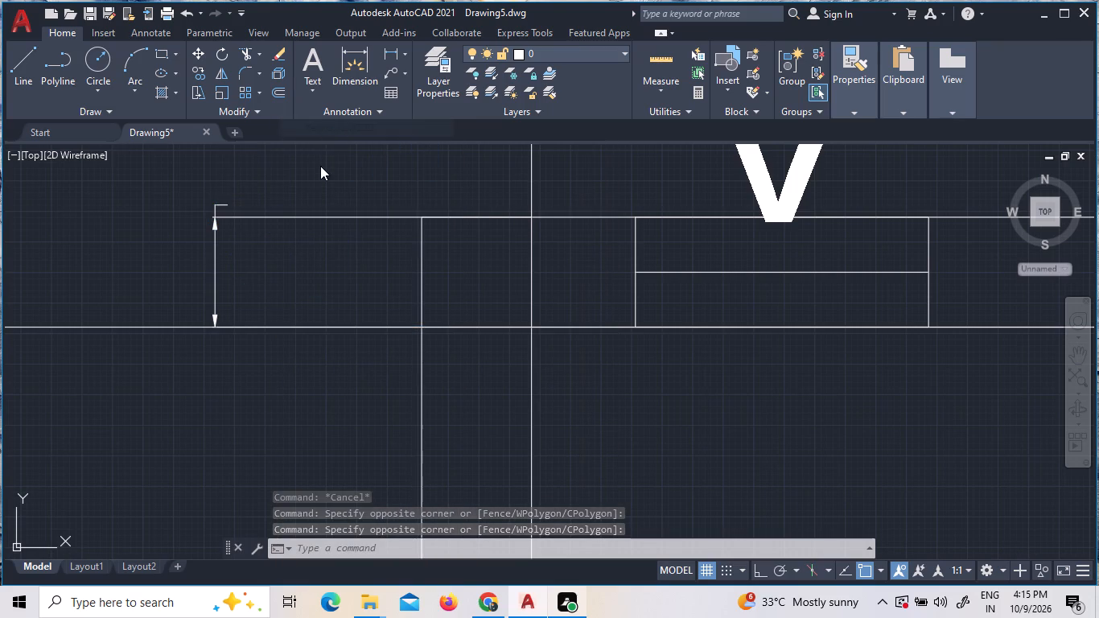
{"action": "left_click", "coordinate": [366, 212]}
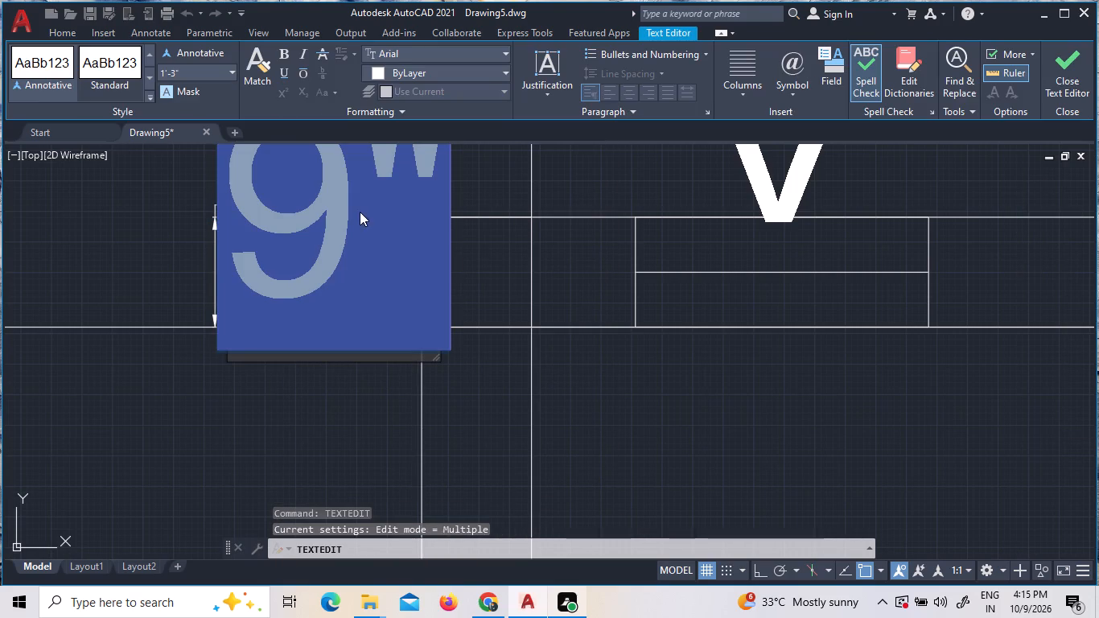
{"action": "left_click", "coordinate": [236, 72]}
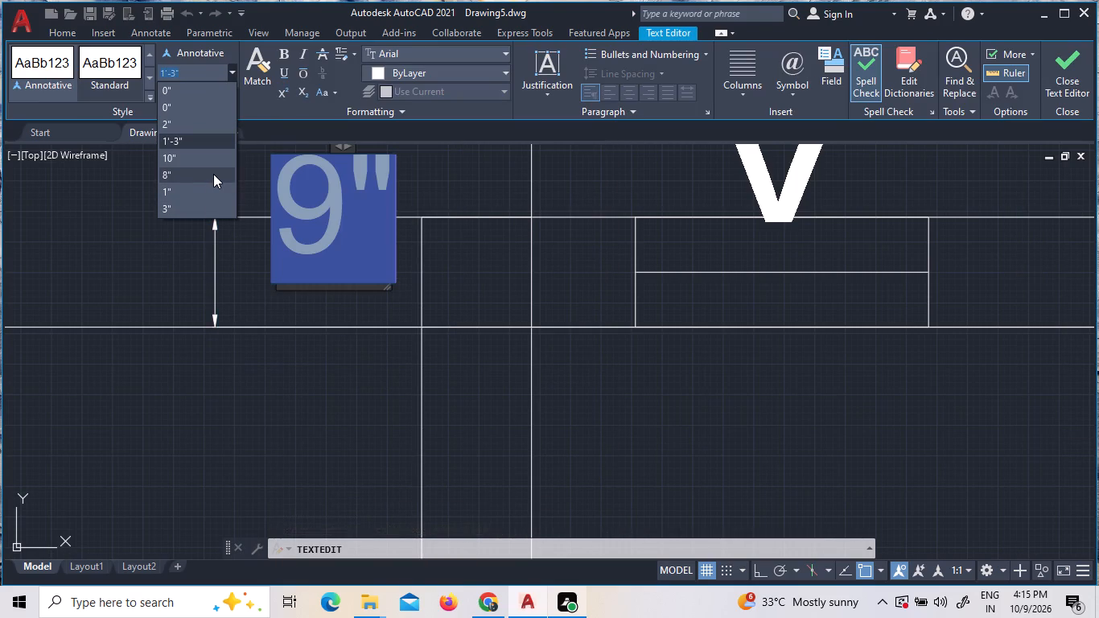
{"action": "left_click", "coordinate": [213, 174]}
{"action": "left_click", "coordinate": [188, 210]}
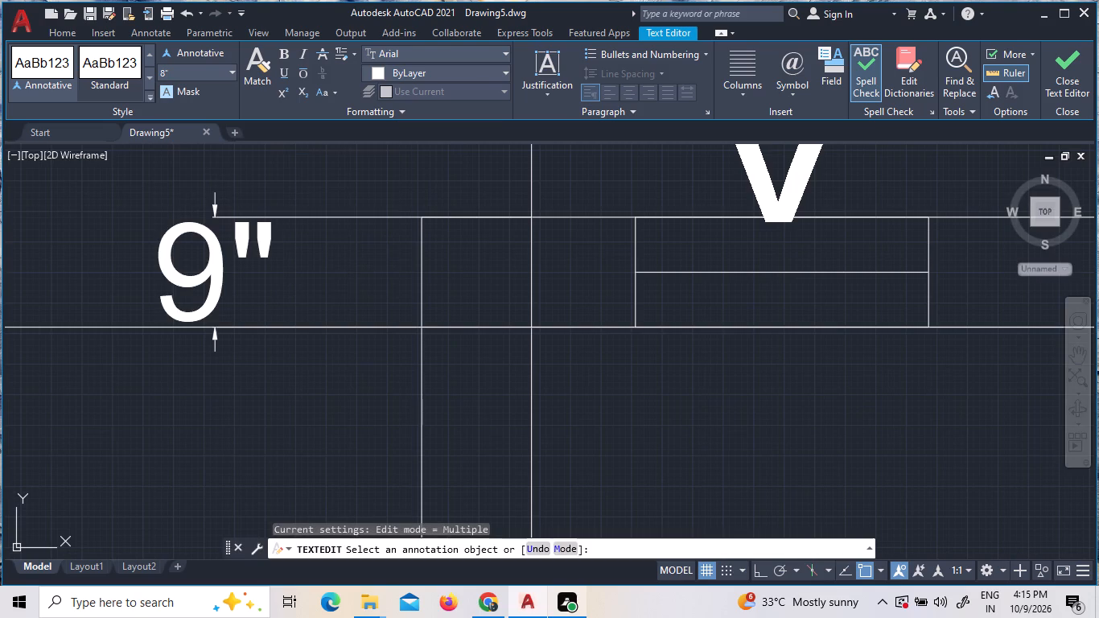
Set the text height of the wall-thickness dimension to 3".
{"action": "left_click", "coordinate": [211, 259]}
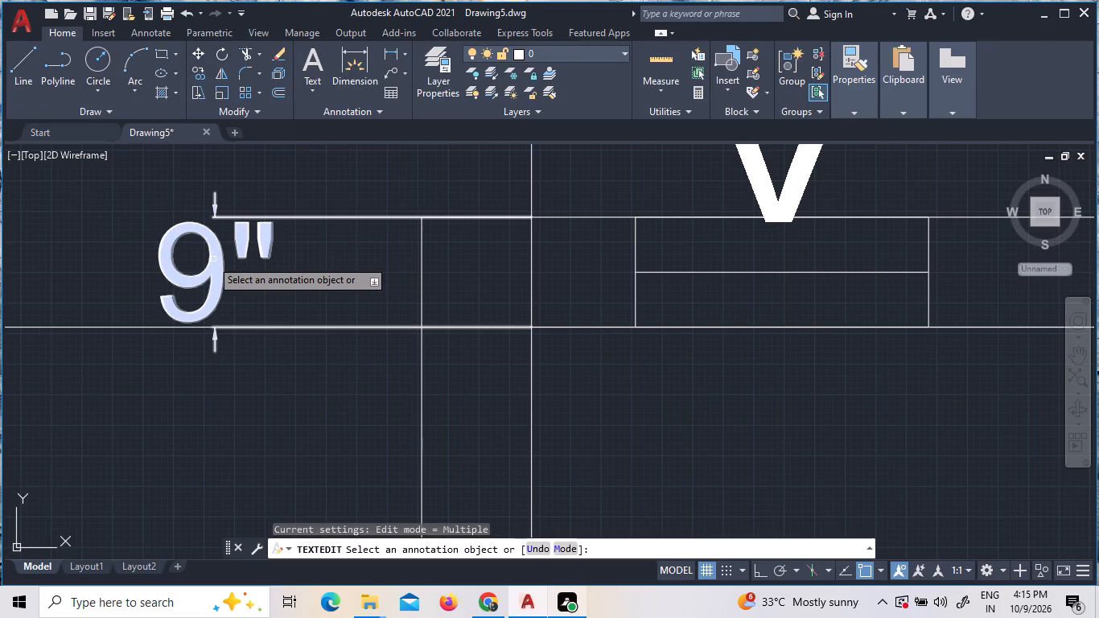
{"action": "left_click", "coordinate": [211, 259]}
{"action": "right_click", "coordinate": [200, 253]}
{"action": "left_click", "coordinate": [193, 253]}
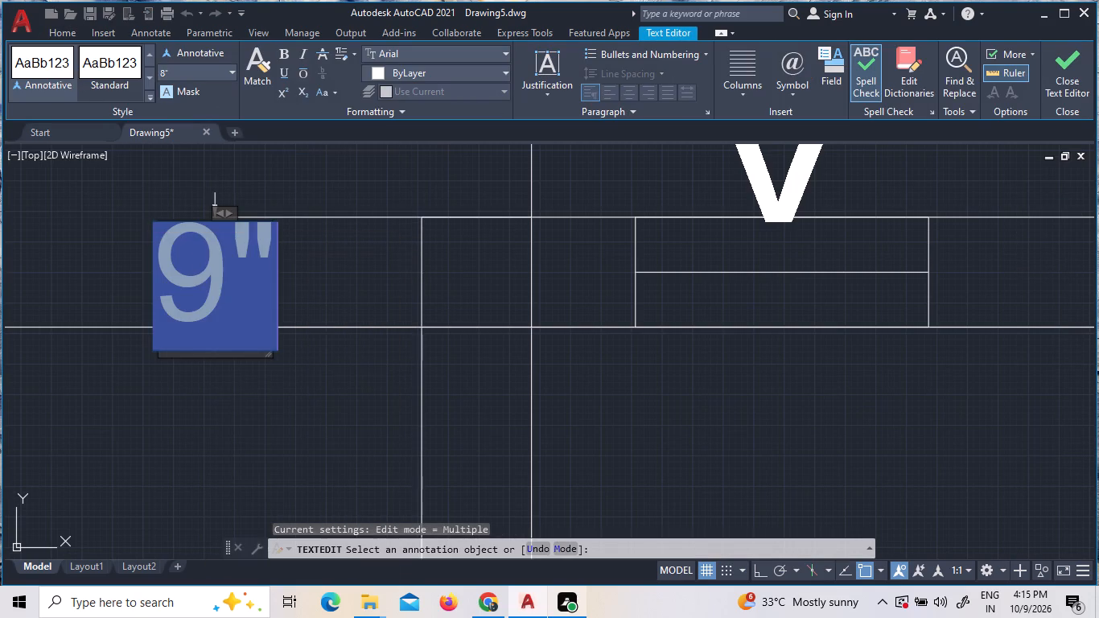
{"action": "left_click", "coordinate": [232, 74]}
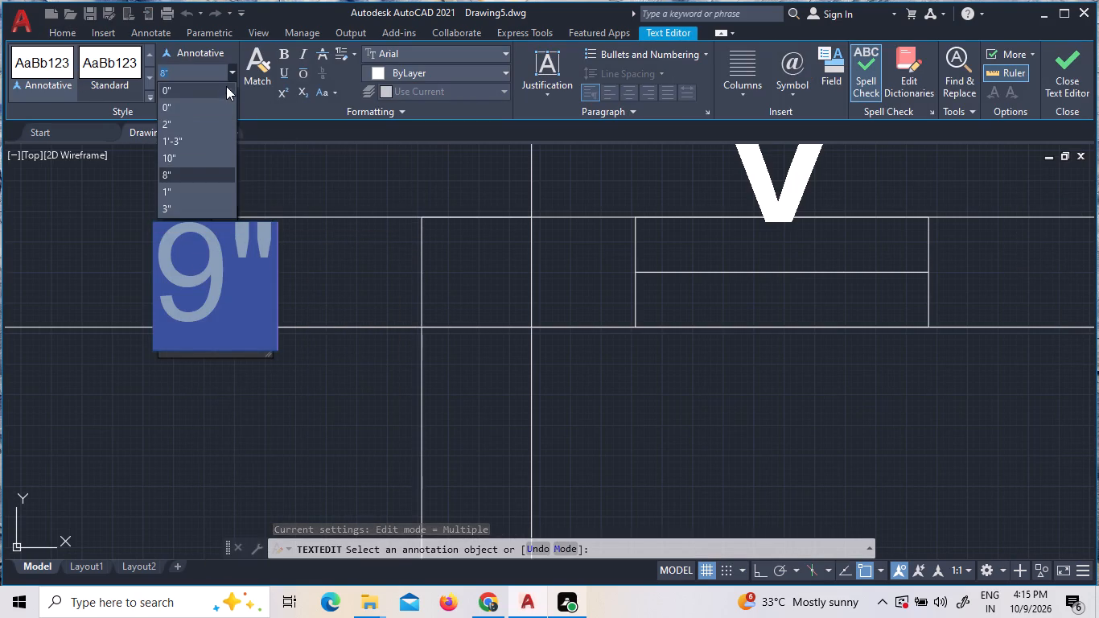
{"action": "left_click", "coordinate": [185, 206]}
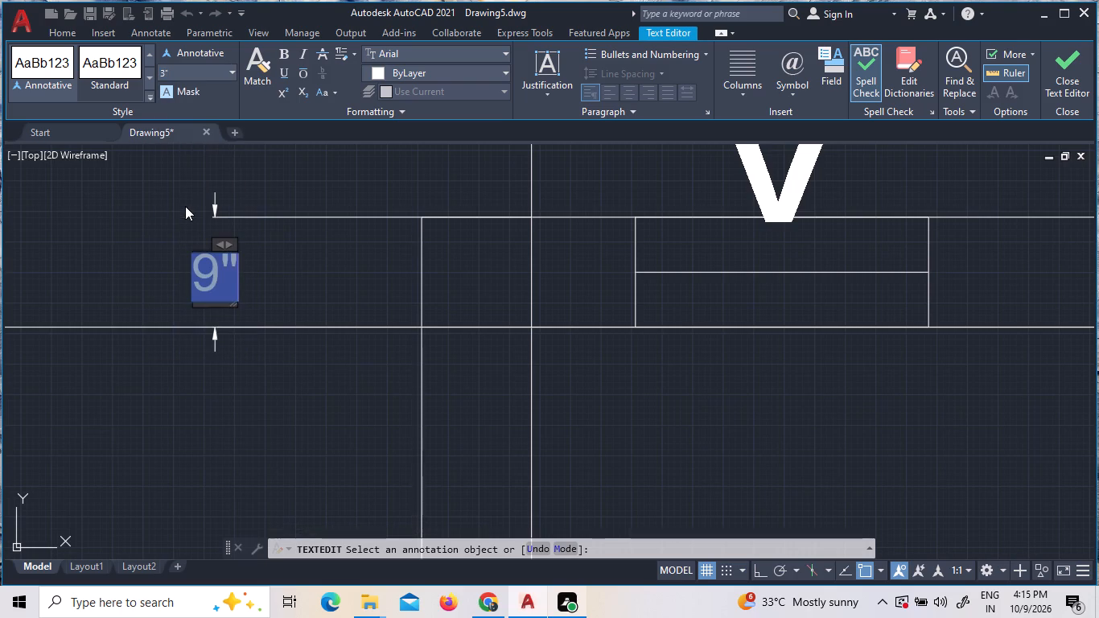
{"action": "left_click", "coordinate": [171, 221]}
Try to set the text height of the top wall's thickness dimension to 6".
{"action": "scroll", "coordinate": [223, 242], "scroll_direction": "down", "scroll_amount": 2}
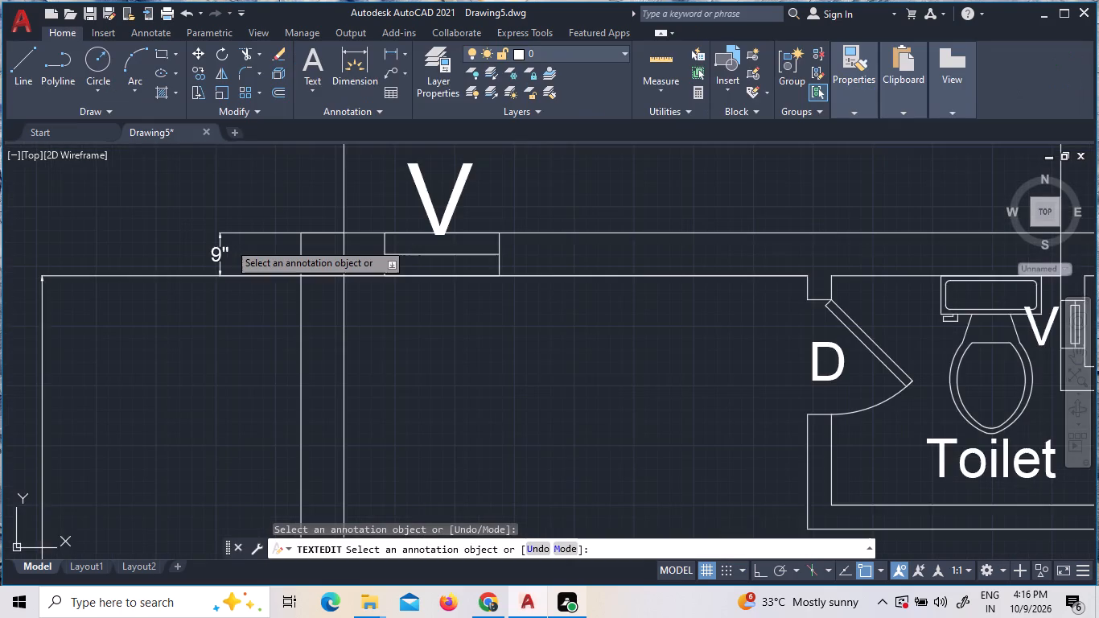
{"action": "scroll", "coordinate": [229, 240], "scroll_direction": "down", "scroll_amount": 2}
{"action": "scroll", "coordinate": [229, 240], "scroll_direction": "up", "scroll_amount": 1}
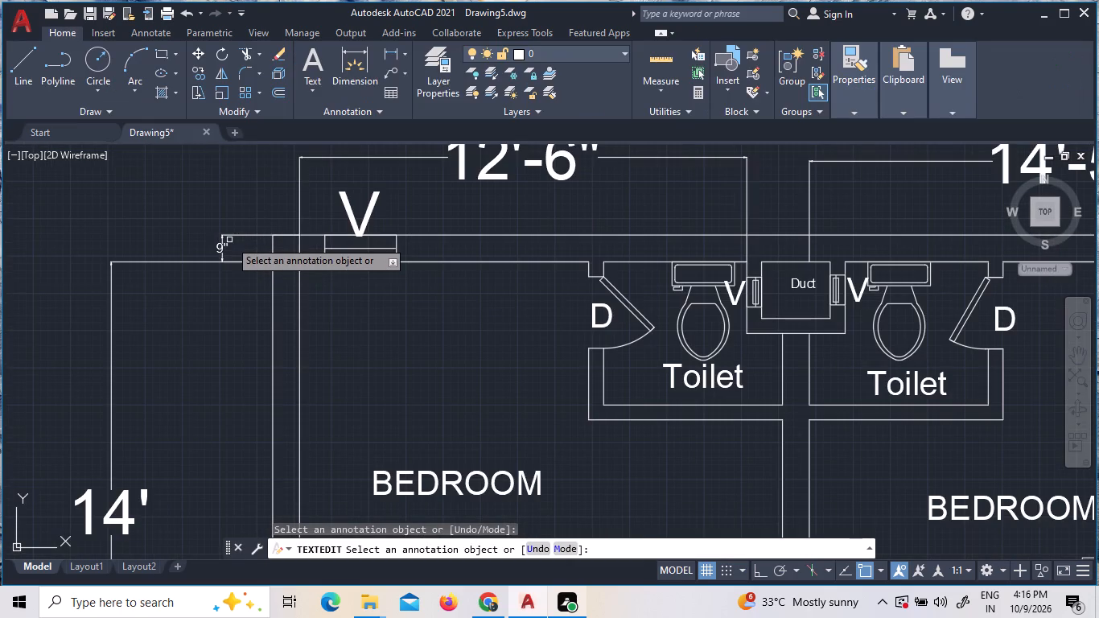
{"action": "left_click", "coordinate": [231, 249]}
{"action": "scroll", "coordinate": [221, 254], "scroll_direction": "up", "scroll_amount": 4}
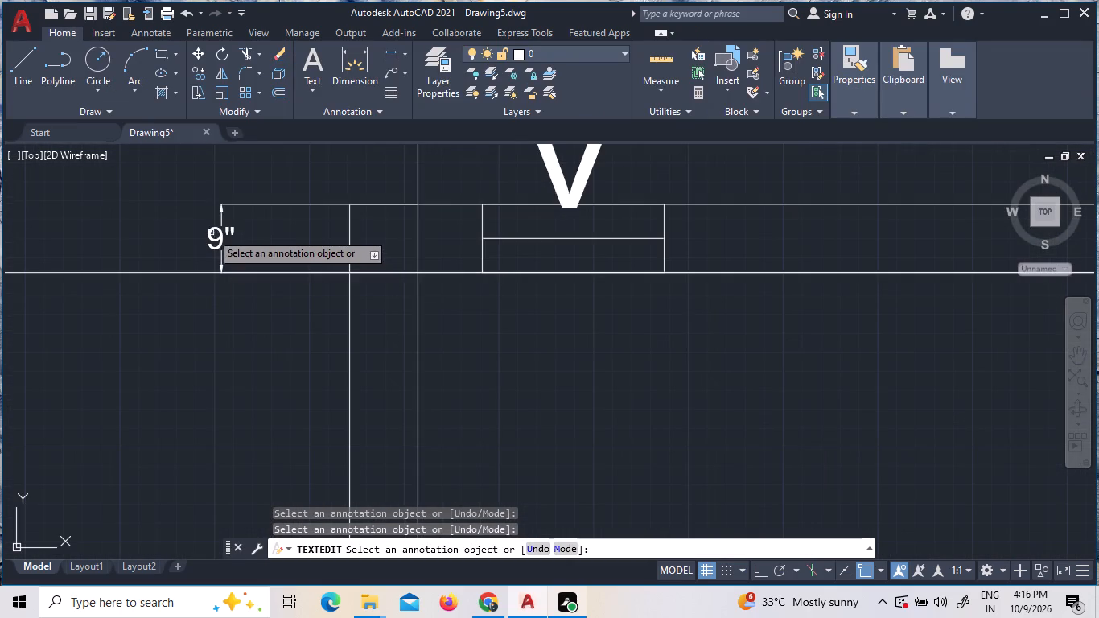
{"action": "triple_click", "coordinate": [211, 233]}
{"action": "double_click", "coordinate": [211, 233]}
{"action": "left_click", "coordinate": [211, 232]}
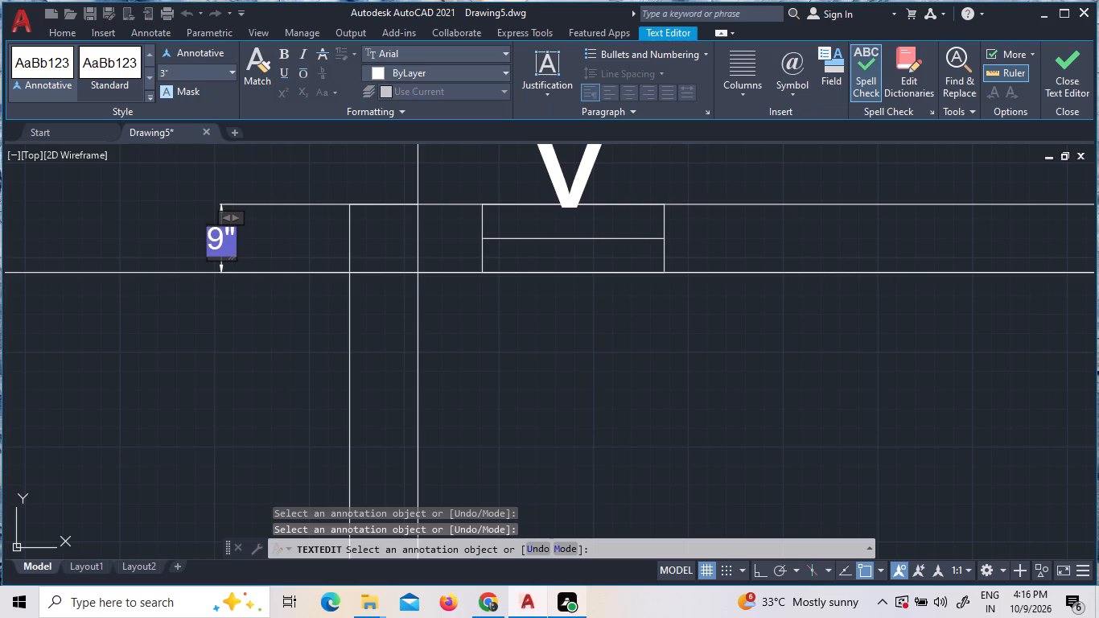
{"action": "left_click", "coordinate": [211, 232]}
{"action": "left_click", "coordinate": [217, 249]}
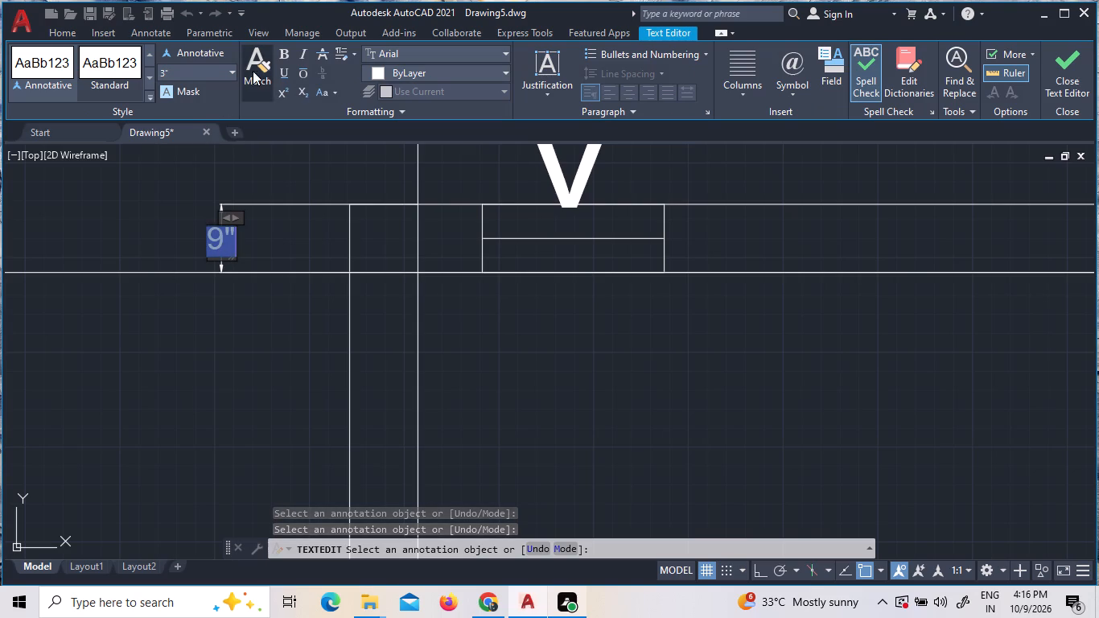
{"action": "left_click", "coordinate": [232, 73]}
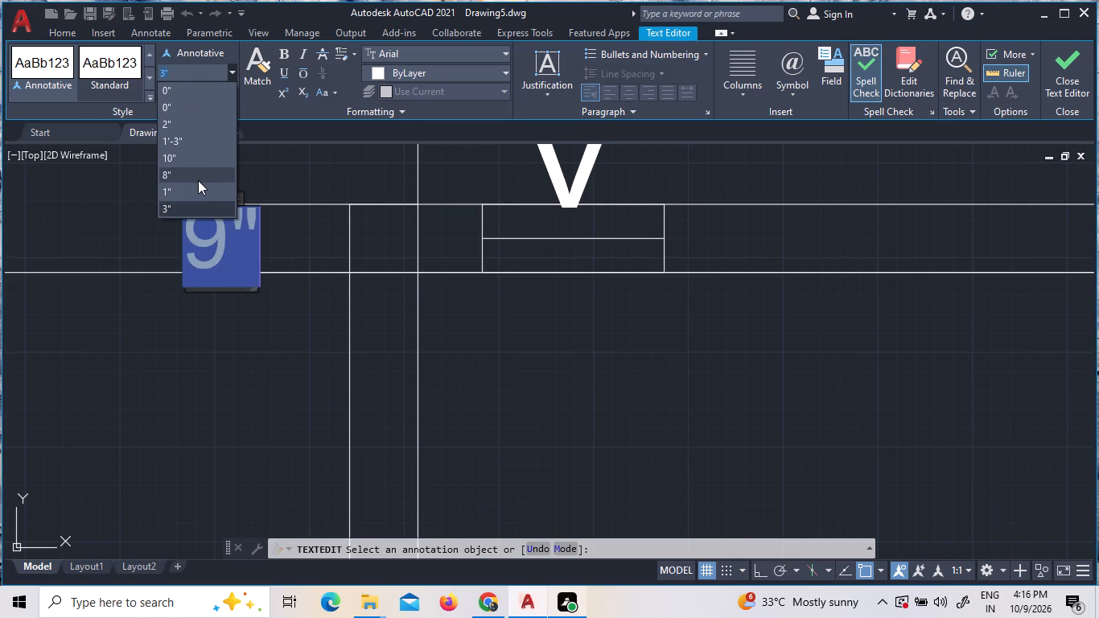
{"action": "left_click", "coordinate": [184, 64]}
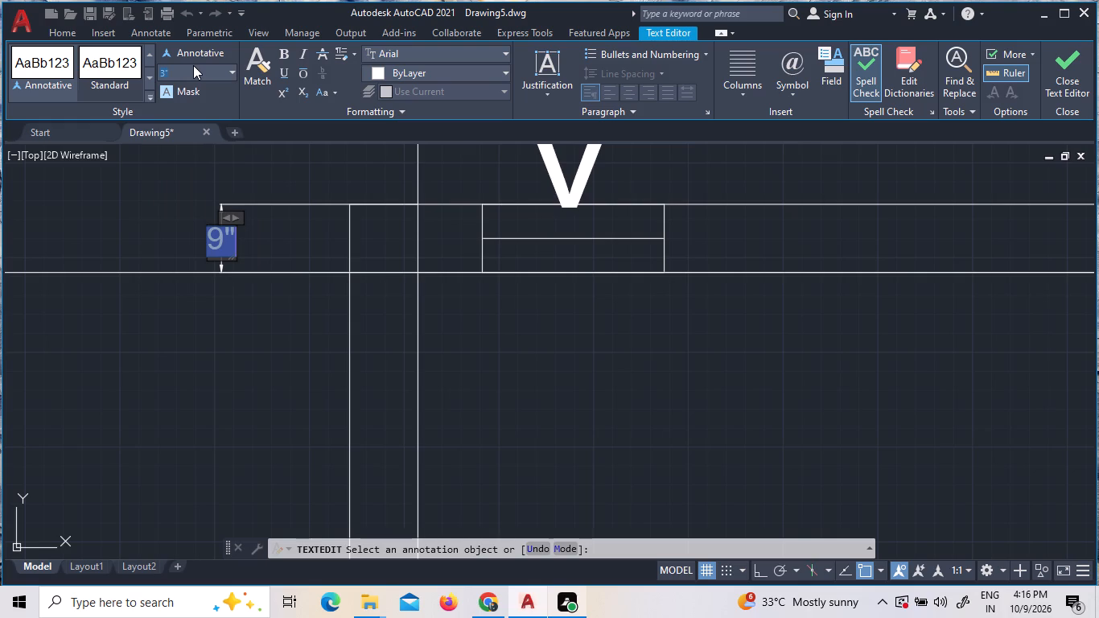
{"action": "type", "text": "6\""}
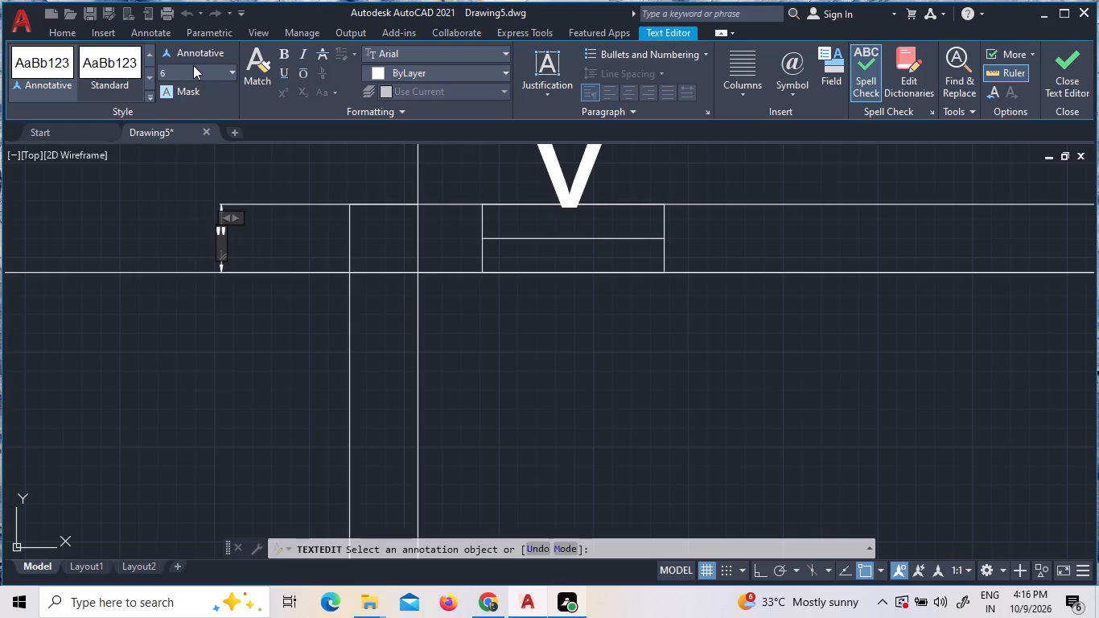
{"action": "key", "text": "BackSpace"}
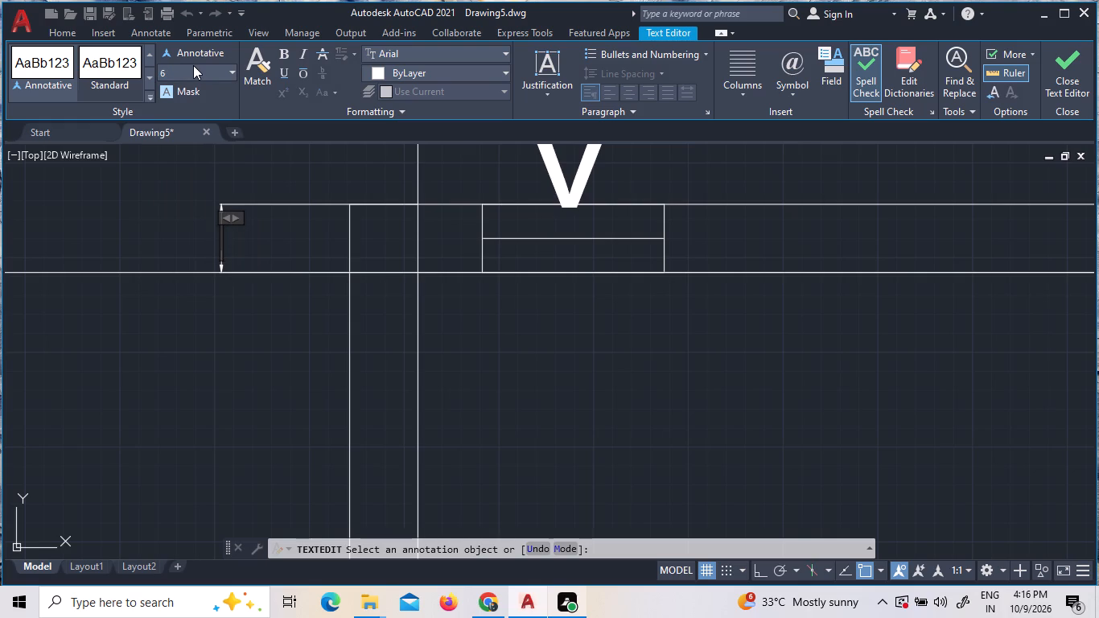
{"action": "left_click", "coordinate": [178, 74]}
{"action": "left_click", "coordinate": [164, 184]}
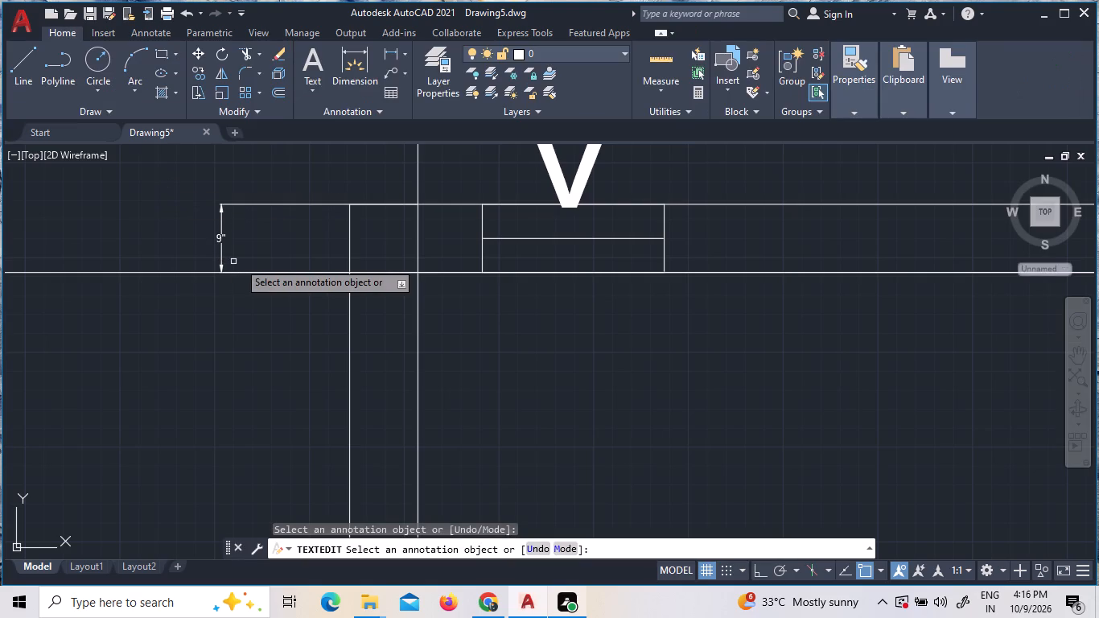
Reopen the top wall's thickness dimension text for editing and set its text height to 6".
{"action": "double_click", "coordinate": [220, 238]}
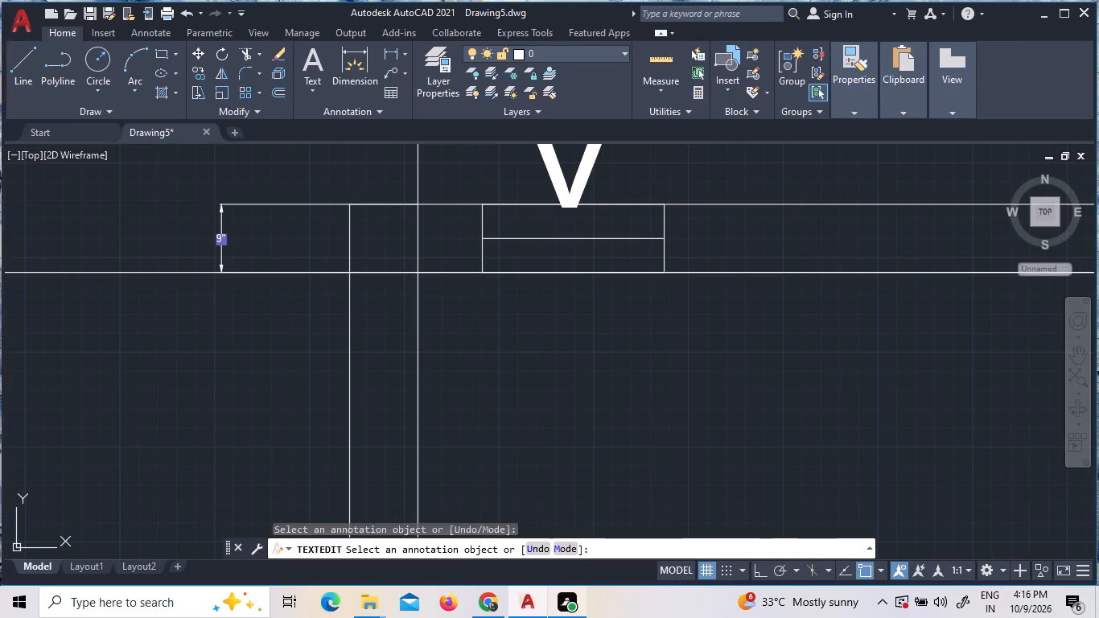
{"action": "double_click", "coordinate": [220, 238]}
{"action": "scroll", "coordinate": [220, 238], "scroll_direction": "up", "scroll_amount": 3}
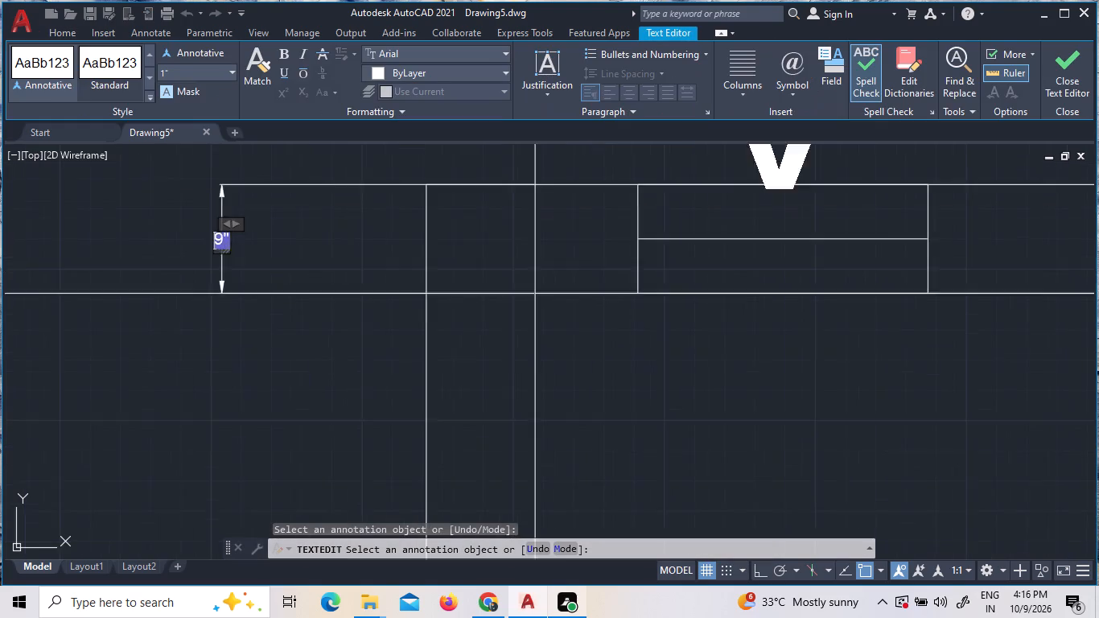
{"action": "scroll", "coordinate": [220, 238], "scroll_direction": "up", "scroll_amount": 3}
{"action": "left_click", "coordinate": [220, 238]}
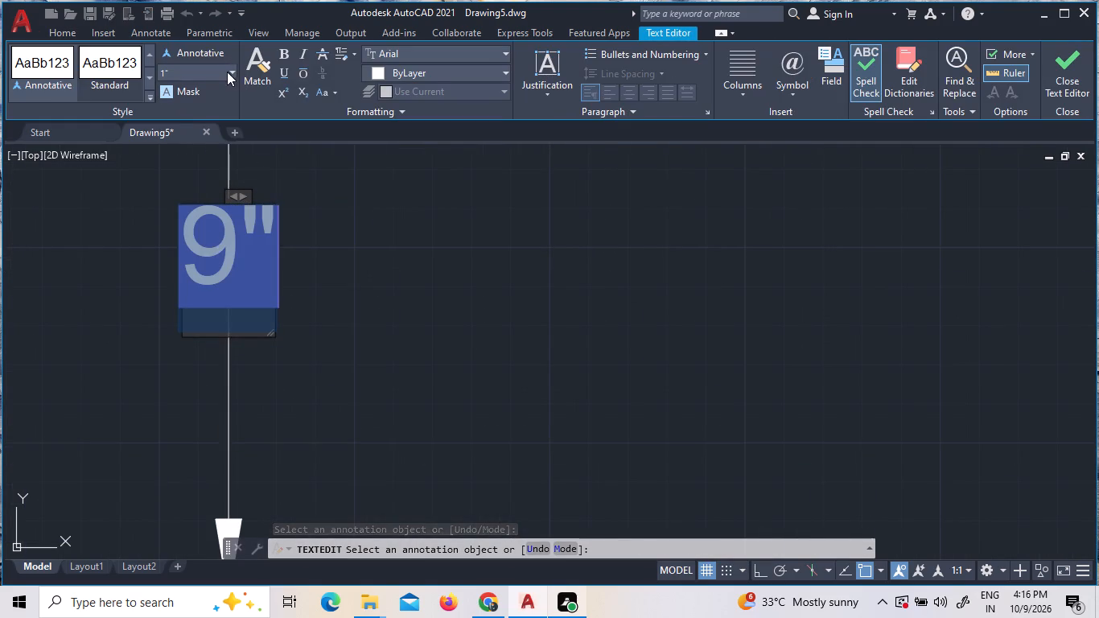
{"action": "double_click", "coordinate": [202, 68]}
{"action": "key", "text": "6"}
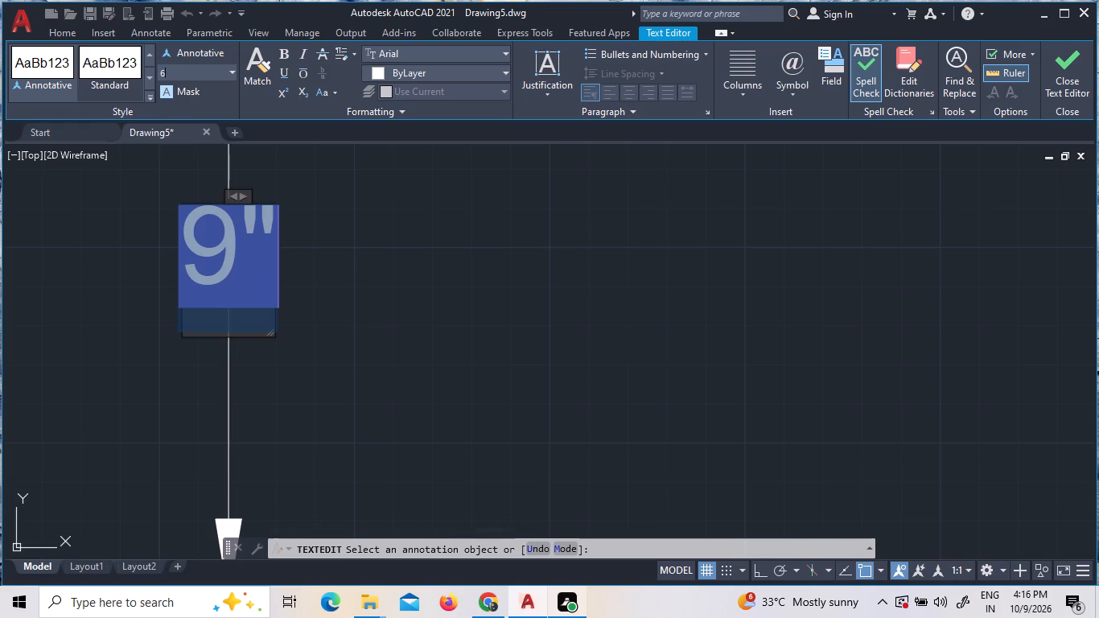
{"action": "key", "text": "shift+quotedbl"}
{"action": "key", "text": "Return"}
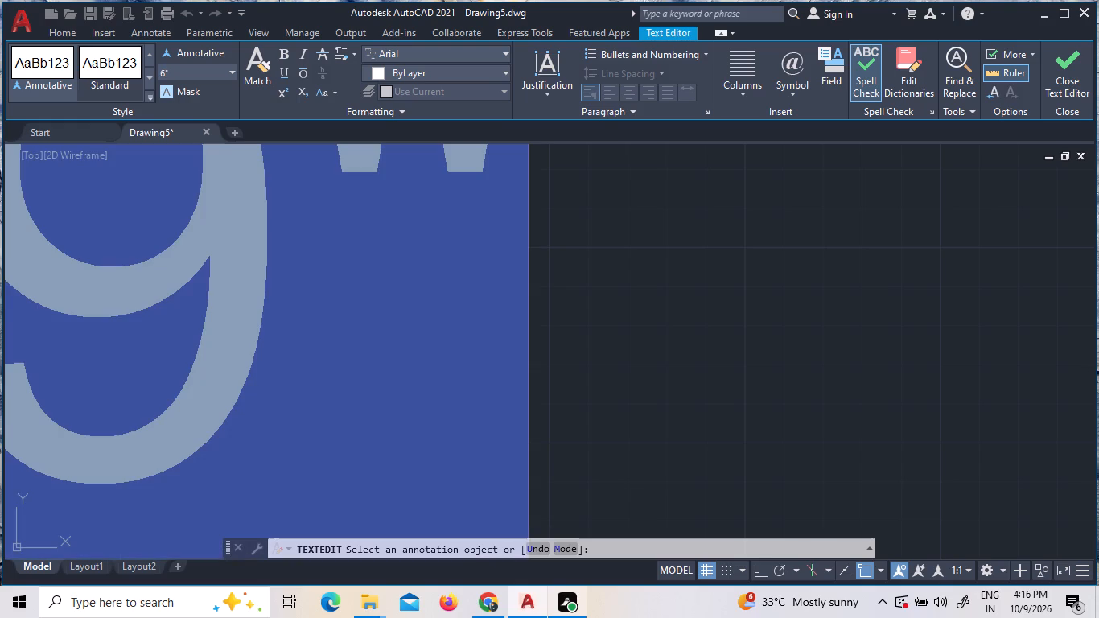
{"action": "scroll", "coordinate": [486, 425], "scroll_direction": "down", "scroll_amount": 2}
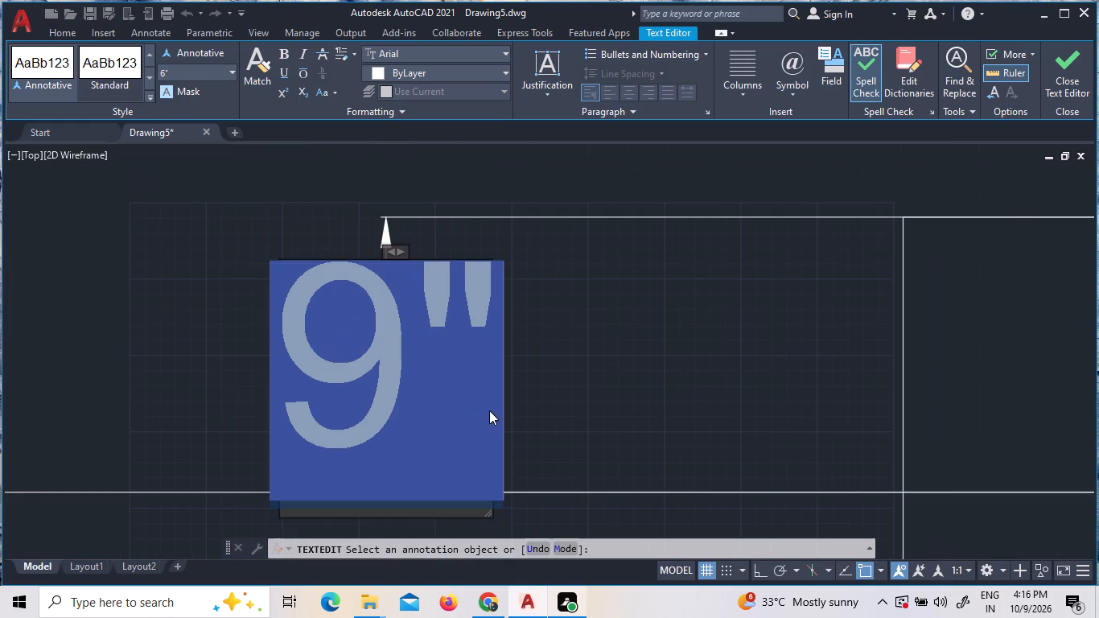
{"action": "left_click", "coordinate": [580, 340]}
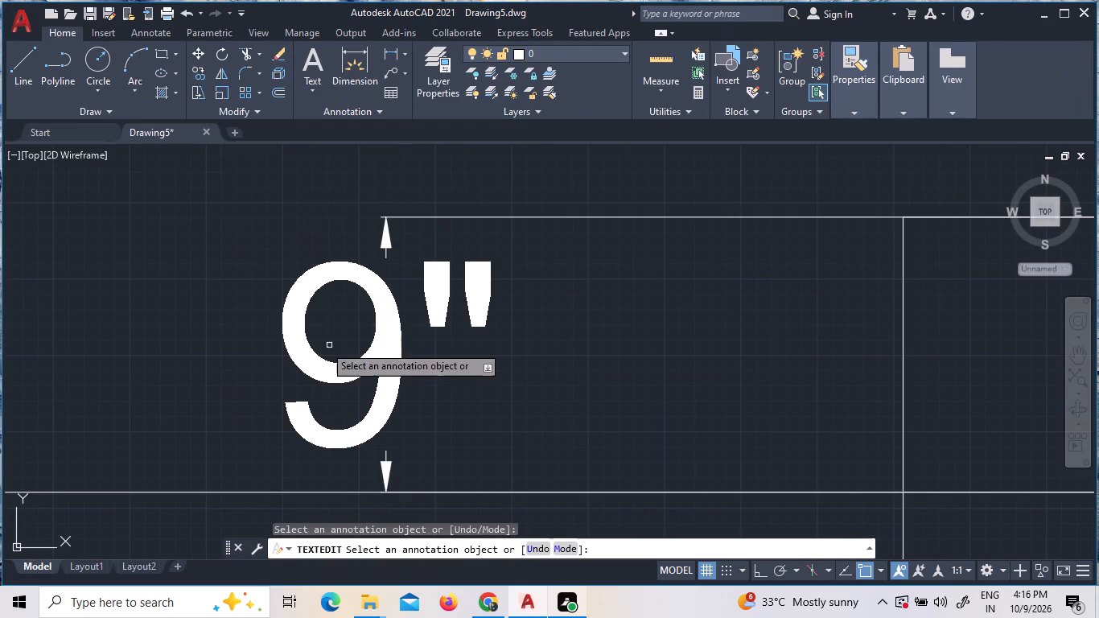
Reopen the top wall's thickness dimension text for editing and set its text height to 4".
{"action": "double_click", "coordinate": [336, 373]}
{"action": "left_click", "coordinate": [284, 325]}
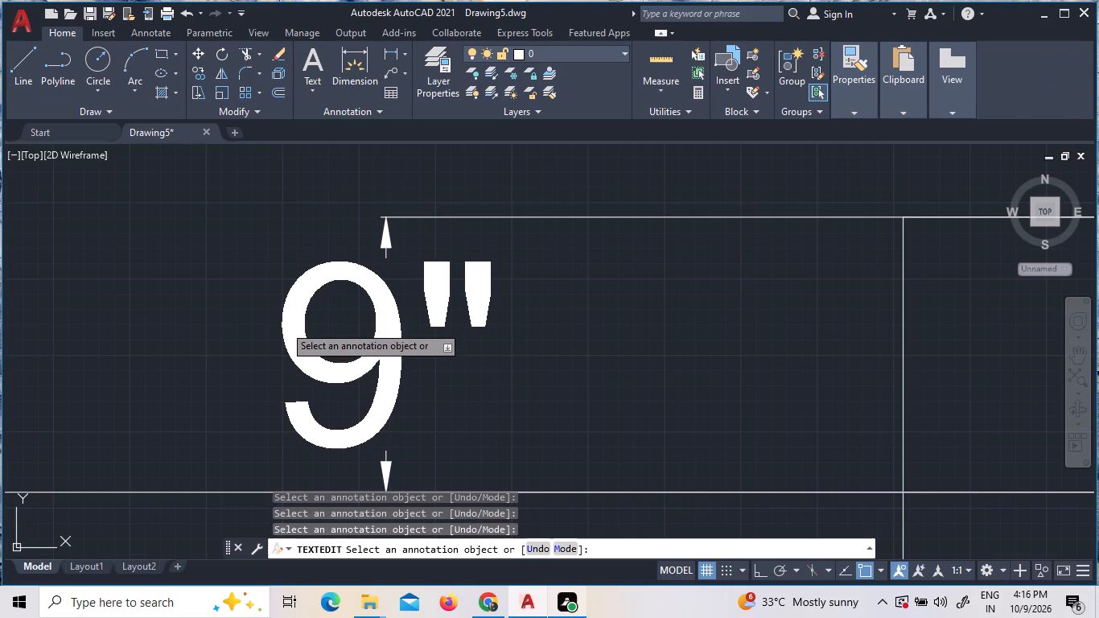
{"action": "key", "text": "Escape"}
{"action": "left_click", "coordinate": [390, 340]}
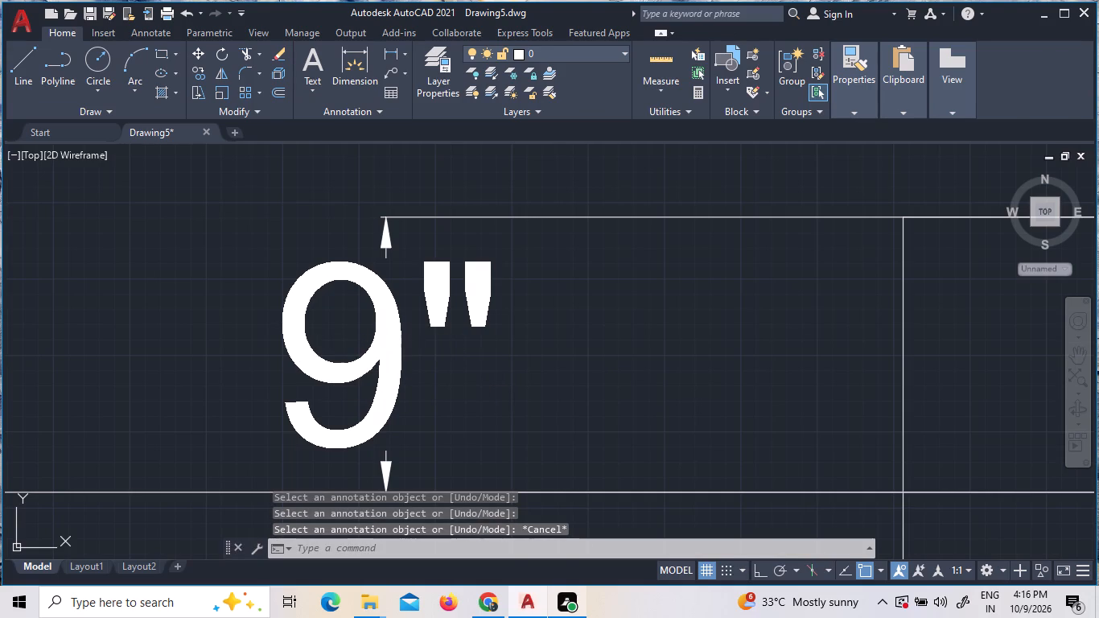
{"action": "left_click", "coordinate": [375, 324]}
{"action": "double_click", "coordinate": [386, 312]}
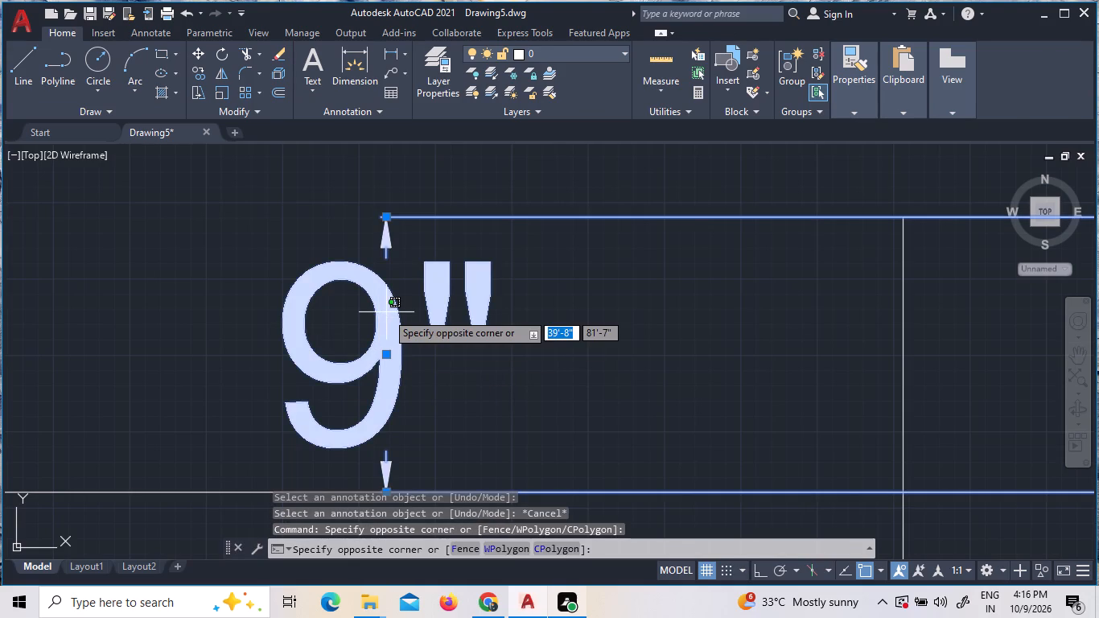
{"action": "double_click", "coordinate": [386, 312]}
{"action": "right_click", "coordinate": [386, 312]}
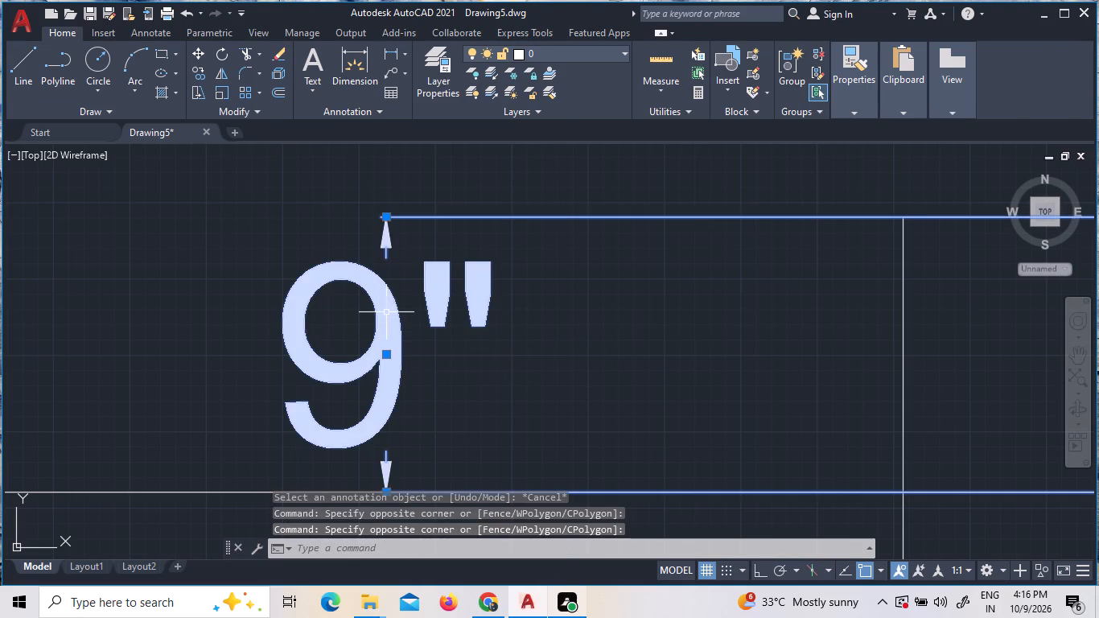
{"action": "left_click", "coordinate": [434, 135]}
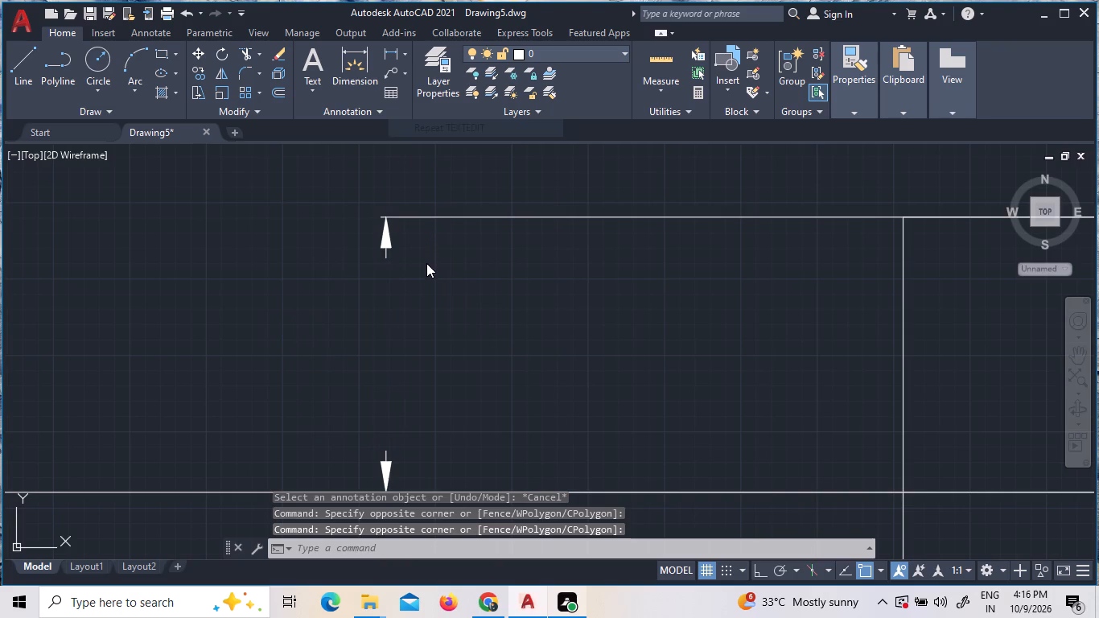
{"action": "left_click", "coordinate": [422, 295]}
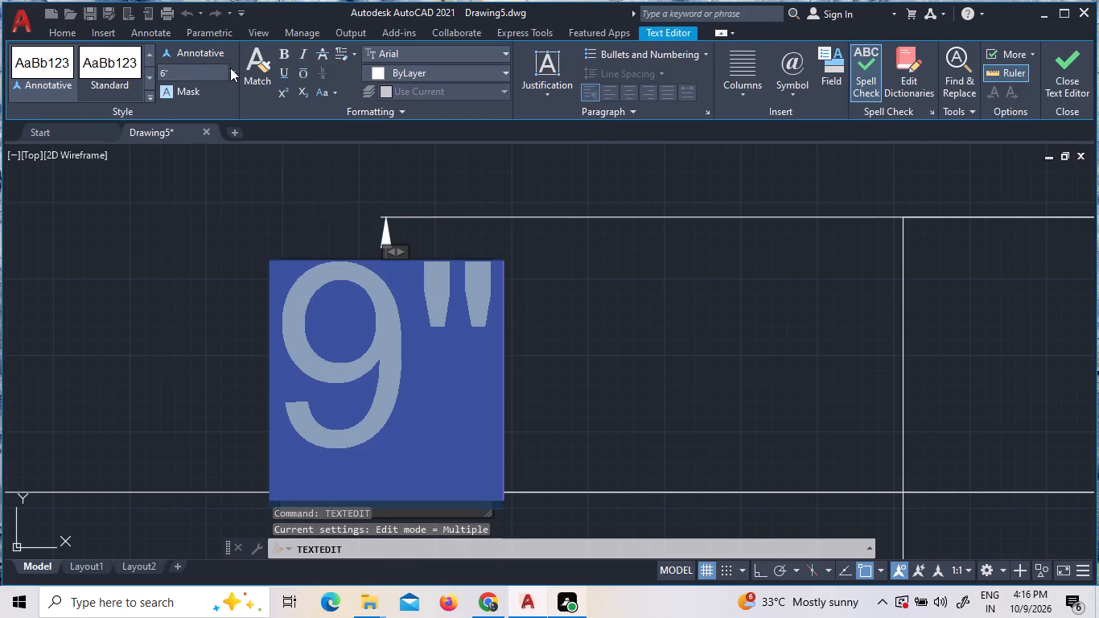
{"action": "left_click", "coordinate": [230, 68]}
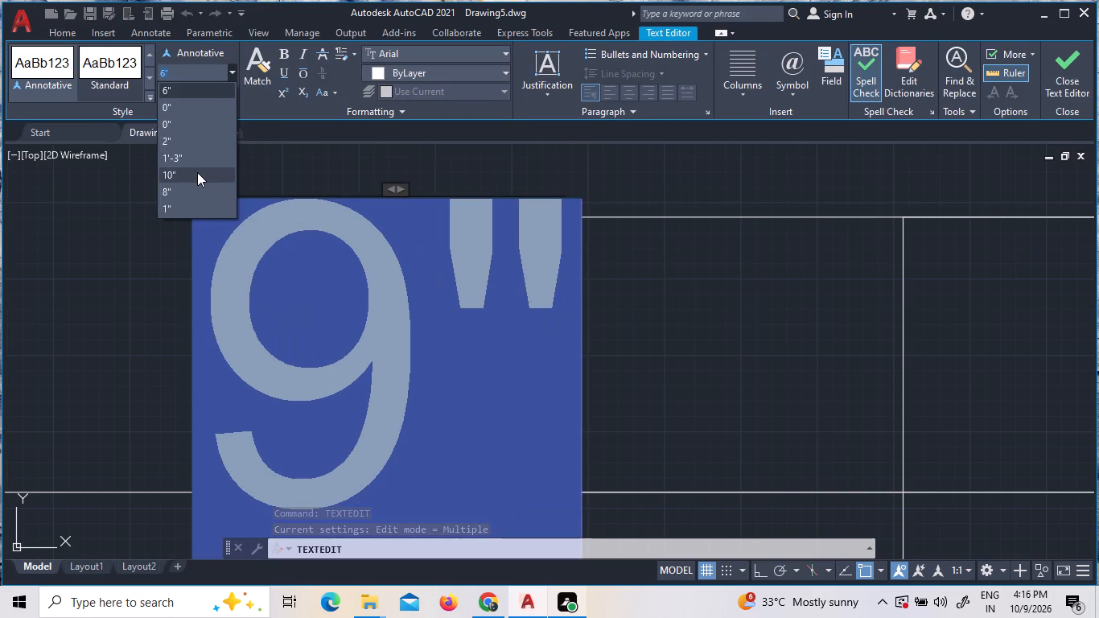
{"action": "key", "text": "4"}
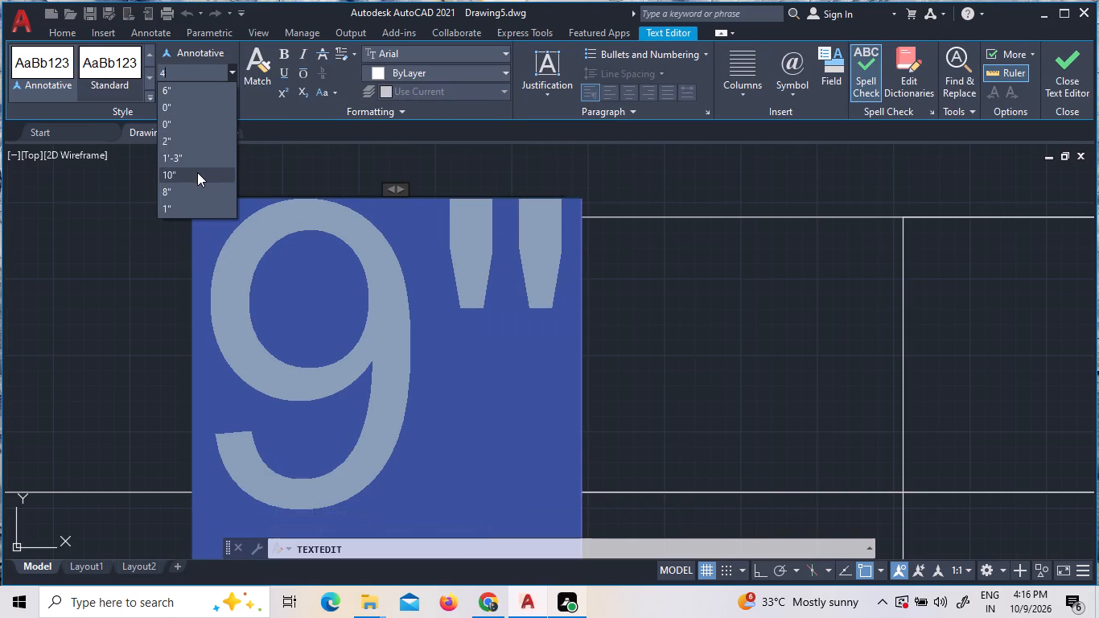
{"action": "key", "text": "shift+quotedbl"}
{"action": "key", "text": "Return"}
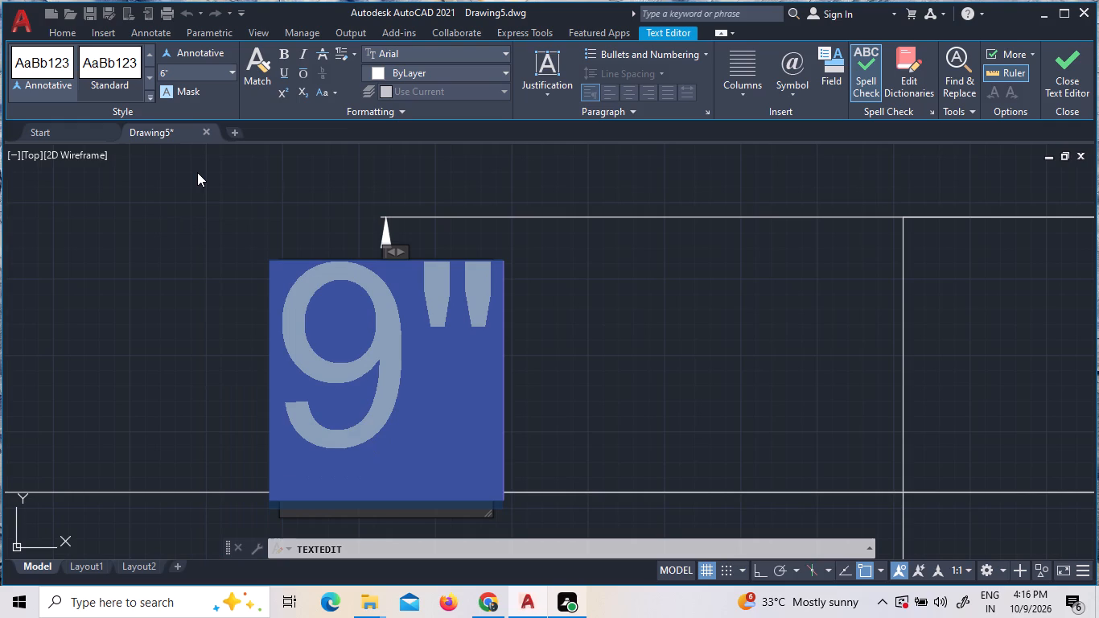
{"action": "double_click", "coordinate": [172, 68]}
{"action": "type", "text": "4\""}
{"action": "key", "text": "Return"}
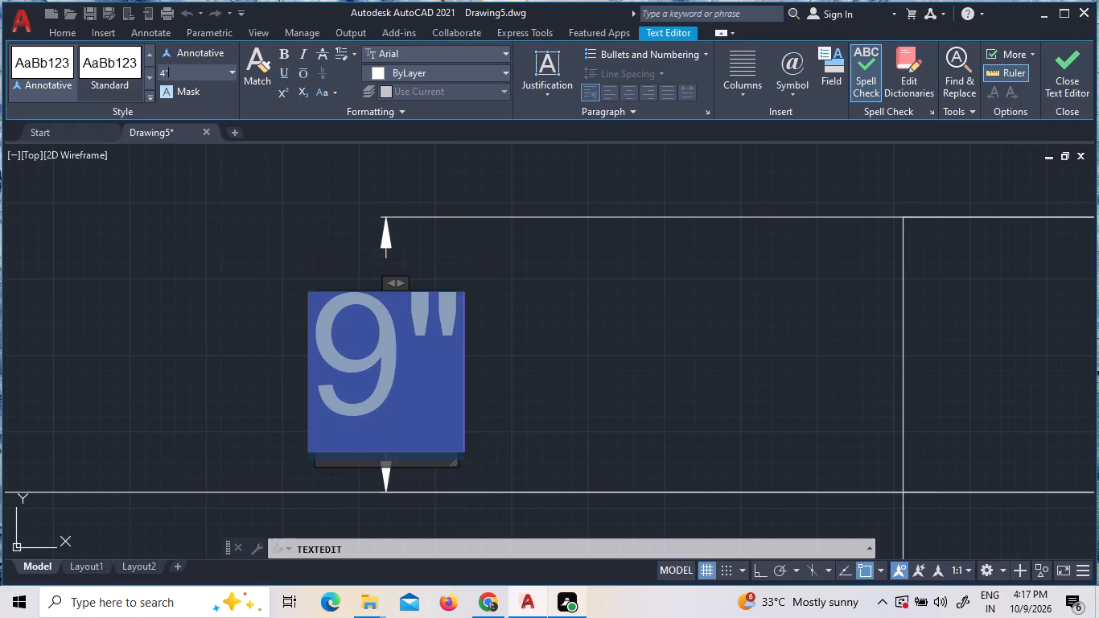
{"action": "left_click", "coordinate": [157, 250]}
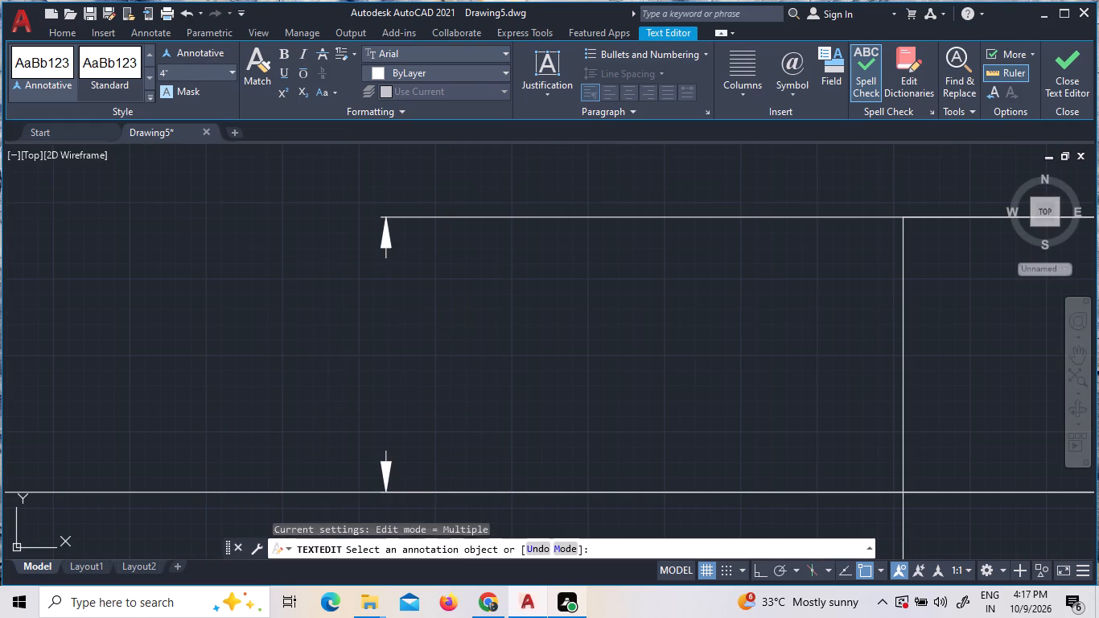
{"action": "left_click", "coordinate": [386, 335]}
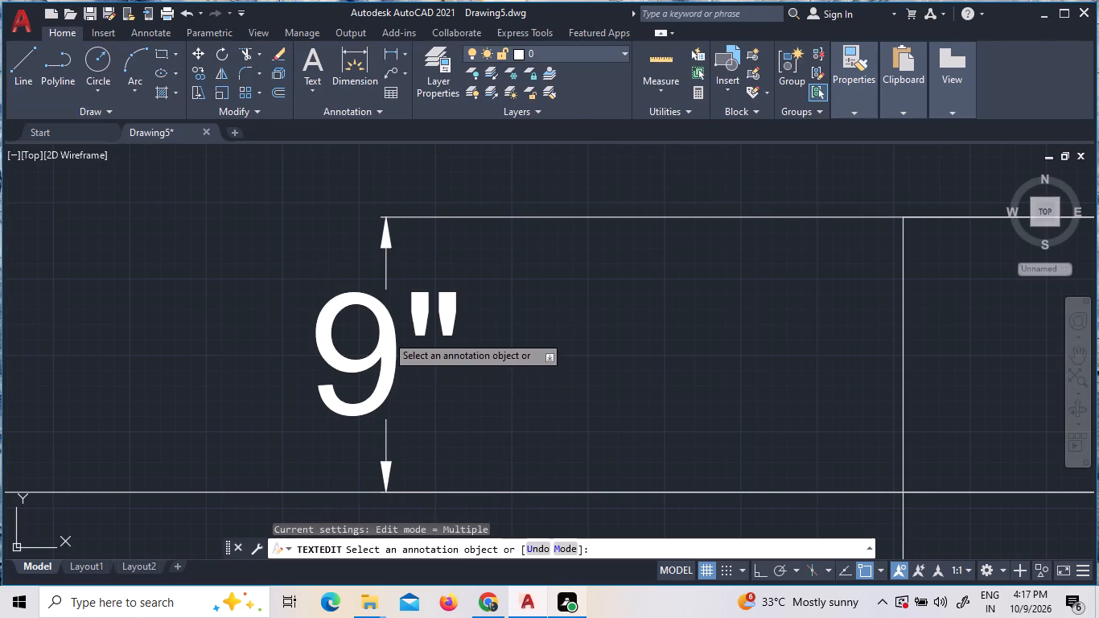
{"action": "left_click", "coordinate": [405, 312]}
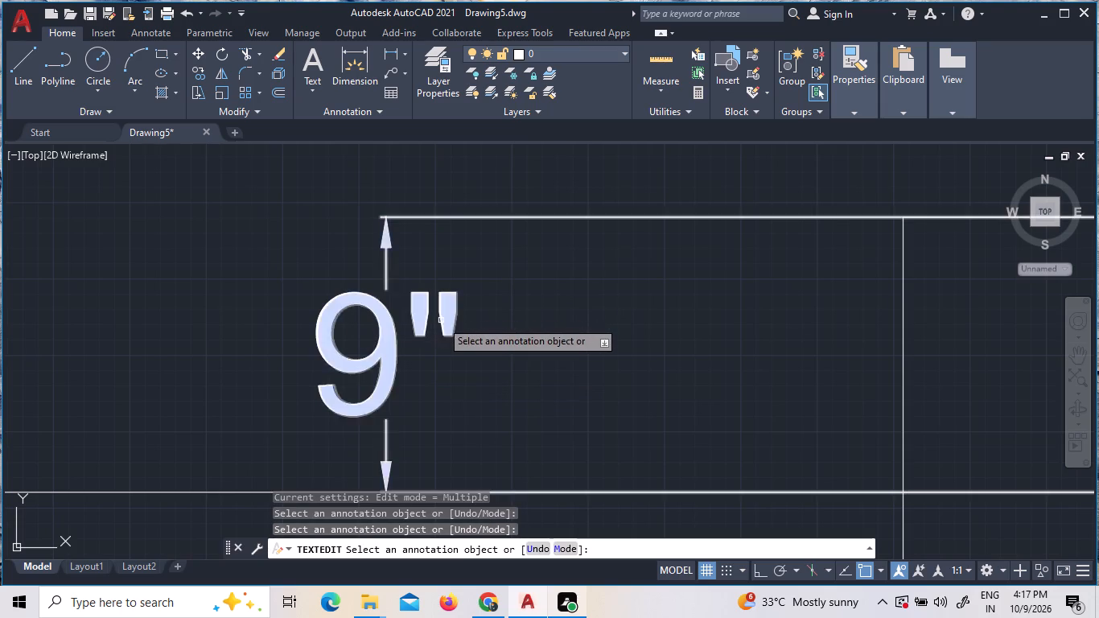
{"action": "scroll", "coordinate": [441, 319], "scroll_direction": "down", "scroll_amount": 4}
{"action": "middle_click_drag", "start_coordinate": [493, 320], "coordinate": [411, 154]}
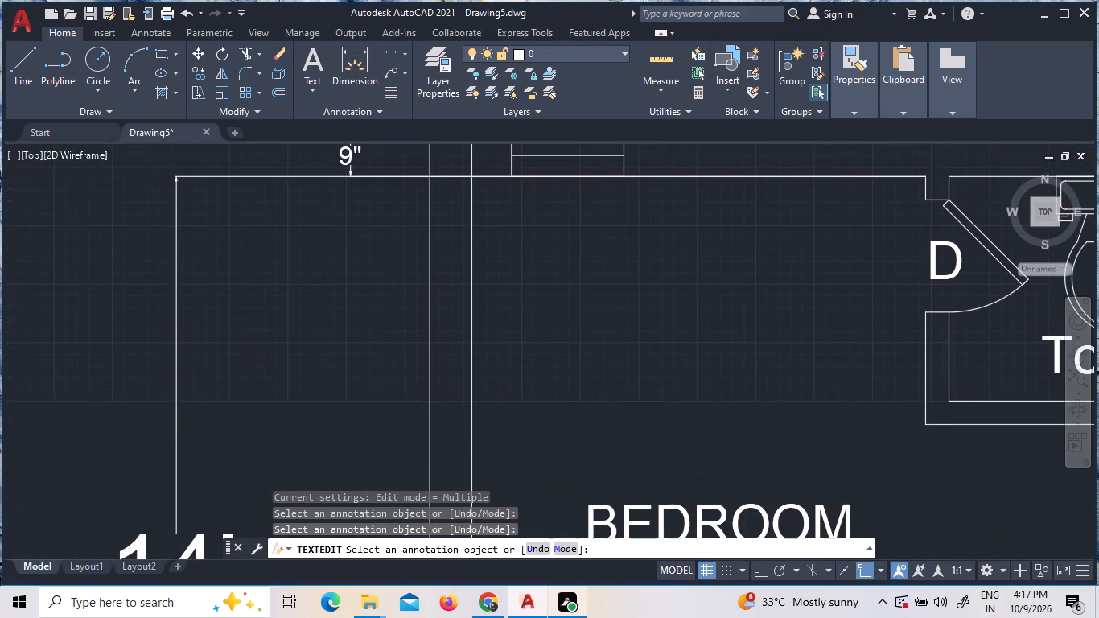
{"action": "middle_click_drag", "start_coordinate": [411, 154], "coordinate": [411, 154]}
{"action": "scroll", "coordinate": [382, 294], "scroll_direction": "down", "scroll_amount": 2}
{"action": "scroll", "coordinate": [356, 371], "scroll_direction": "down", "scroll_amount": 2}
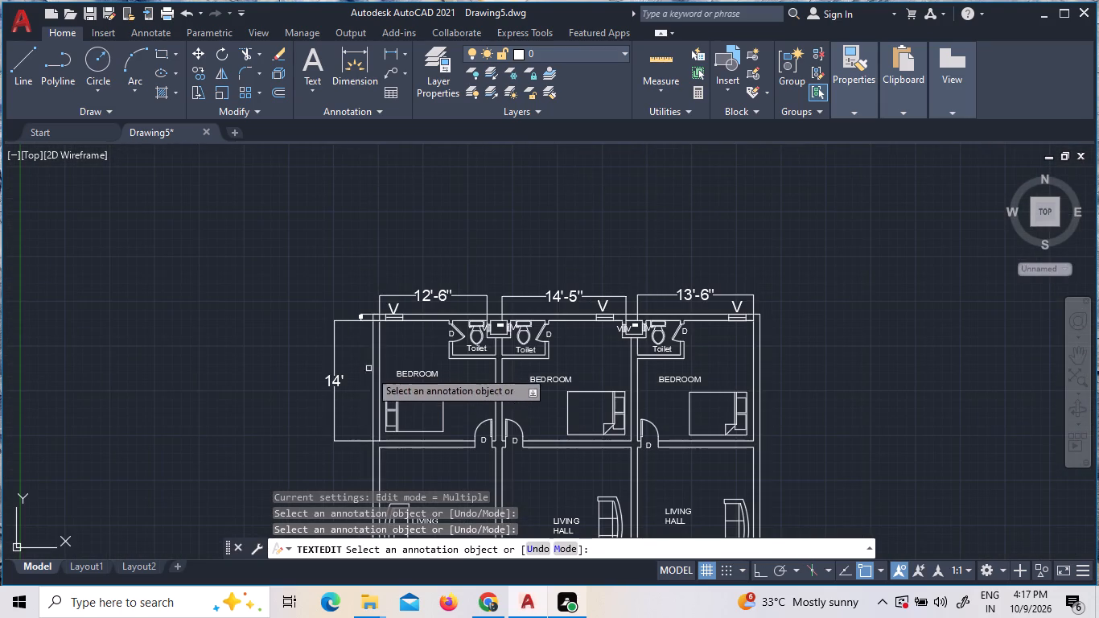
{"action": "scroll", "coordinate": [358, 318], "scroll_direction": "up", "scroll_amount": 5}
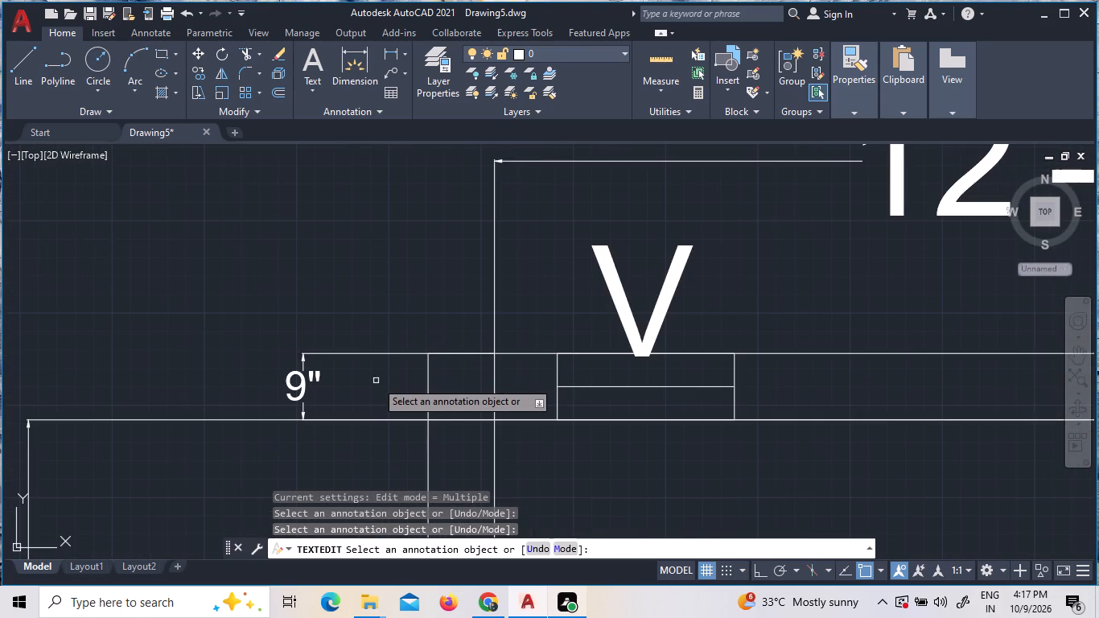
Leave text editing and erase the top wall's thickness dimension beside the first unit's bedroom corner.
{"action": "key", "text": "Escape"}
{"action": "left_click_drag", "start_coordinate": [362, 389], "coordinate": [356, 381]}
{"action": "left_click", "coordinate": [257, 303]}
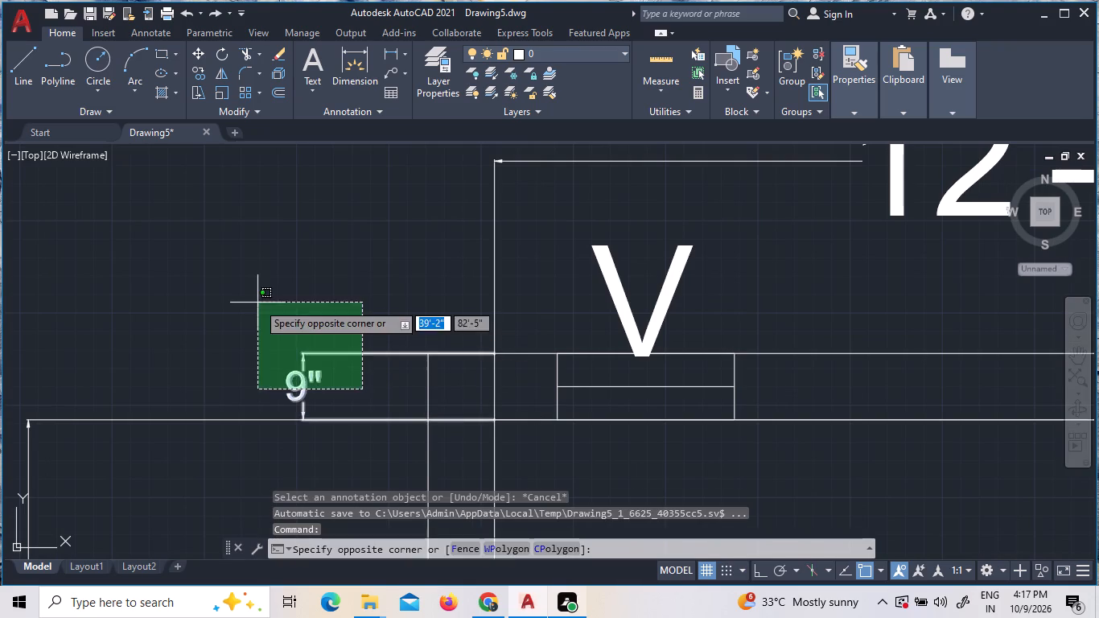
{"action": "right_click", "coordinate": [257, 303]}
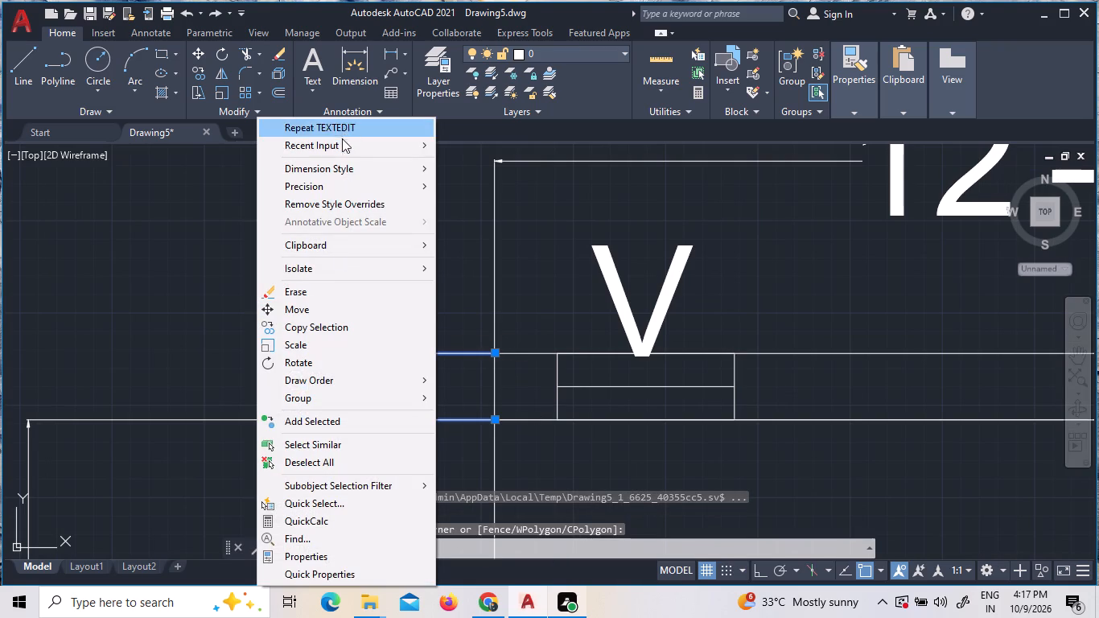
{"action": "left_click", "coordinate": [337, 294]}
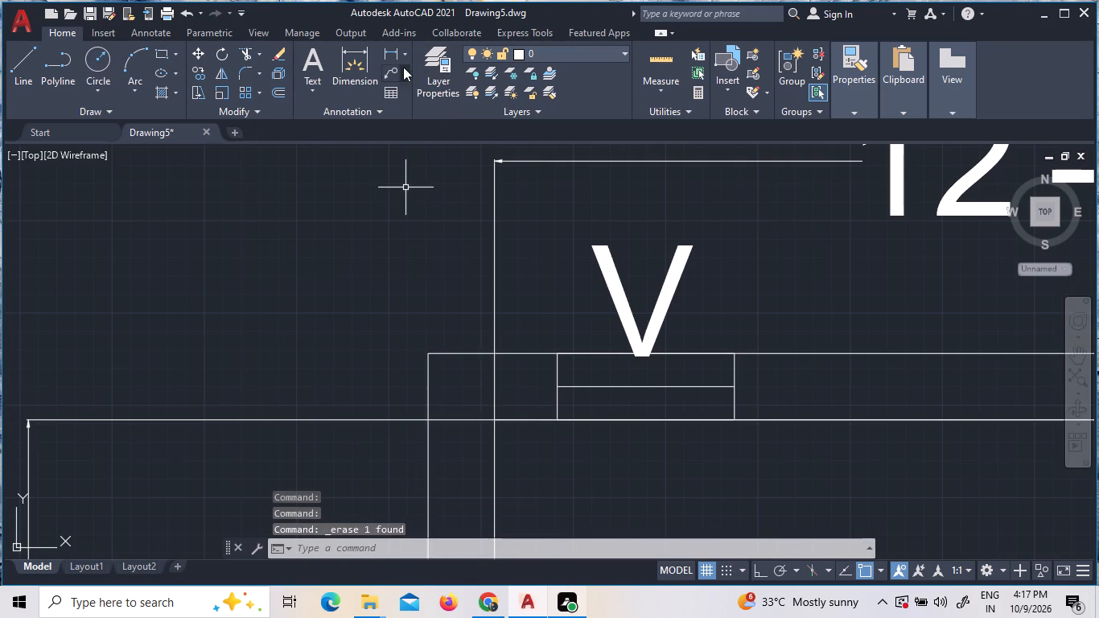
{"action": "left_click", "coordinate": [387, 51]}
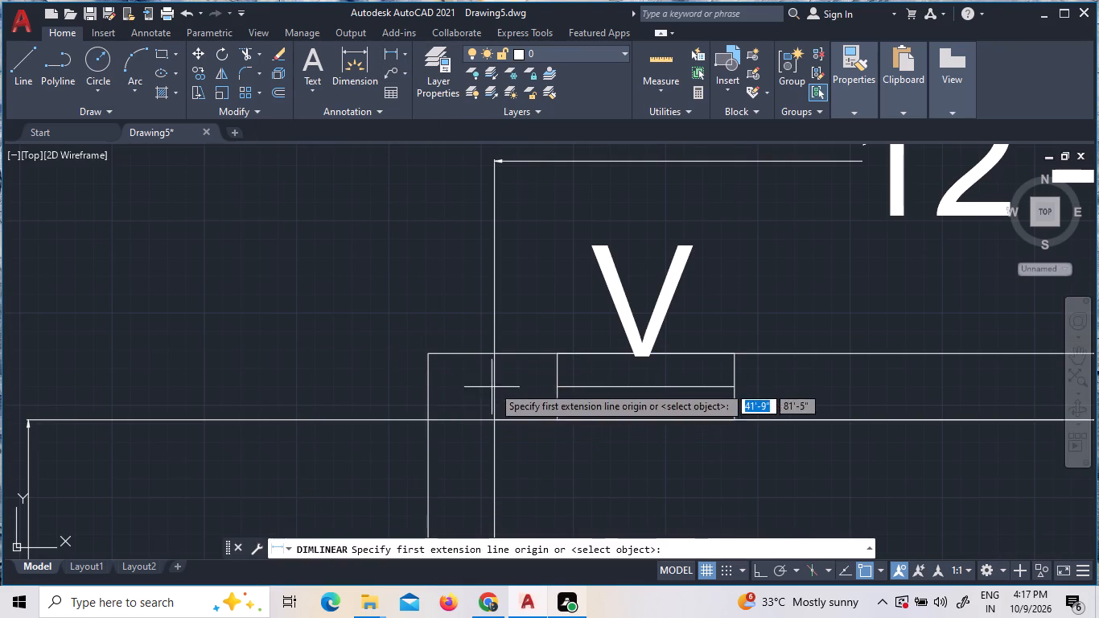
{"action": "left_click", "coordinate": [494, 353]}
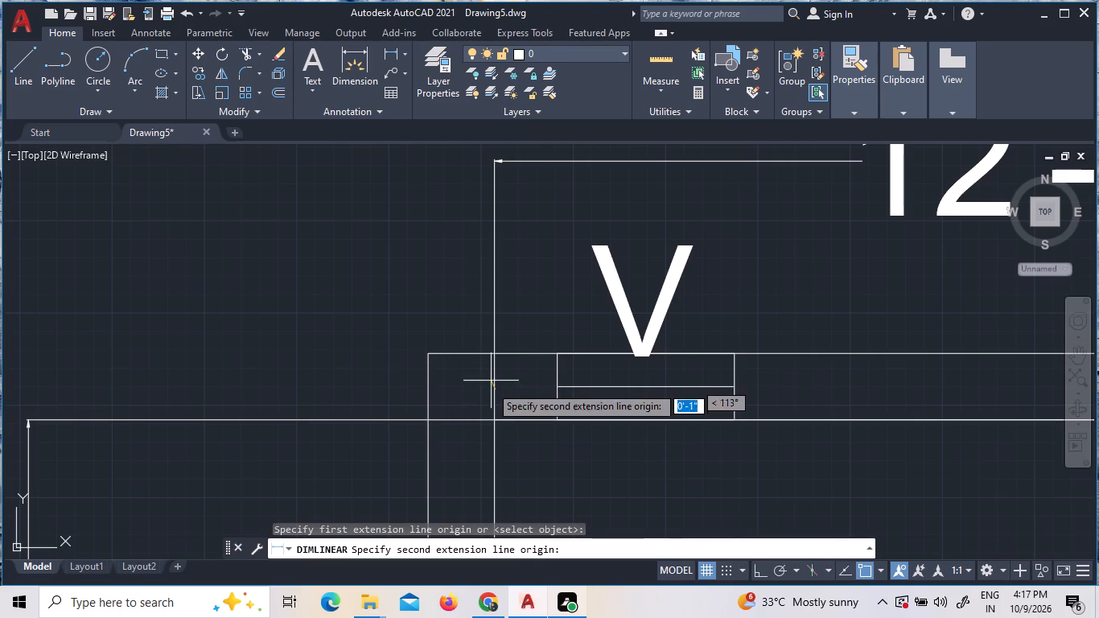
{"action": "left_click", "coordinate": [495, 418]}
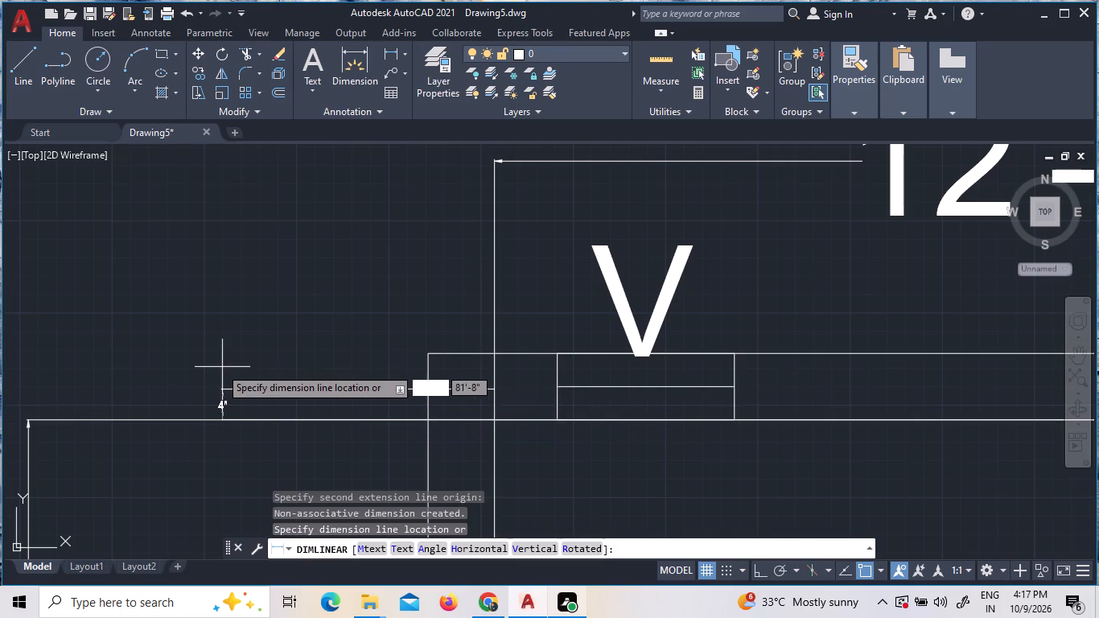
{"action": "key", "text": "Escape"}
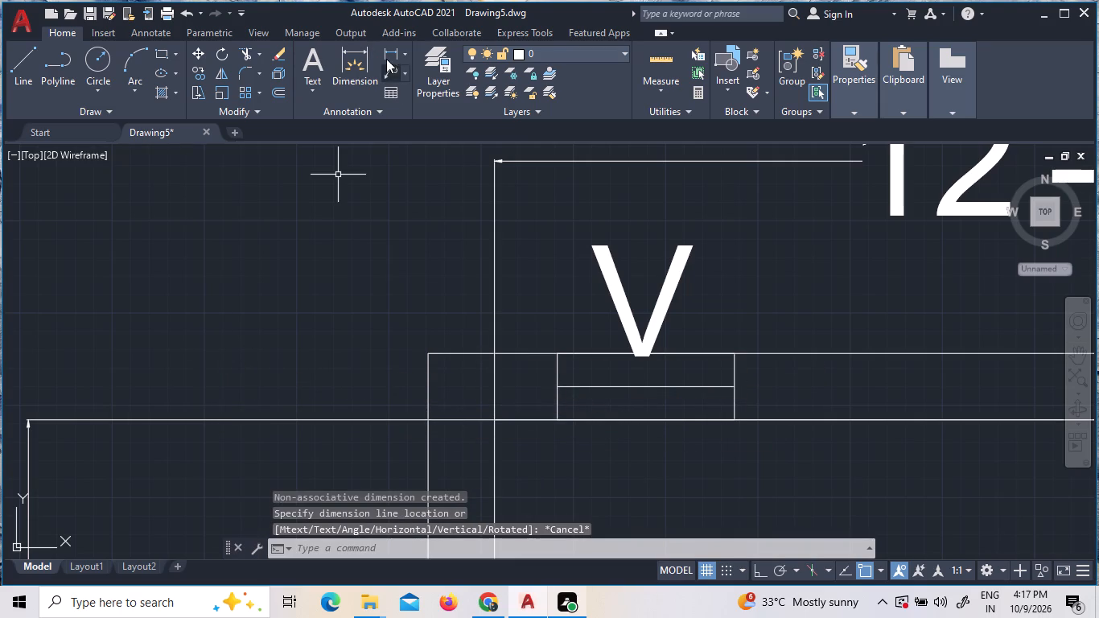
Add a linear dimension for the top wall's thickness, placed in line with the bedroom's 14' vertical dimension.
{"action": "left_click", "coordinate": [386, 53]}
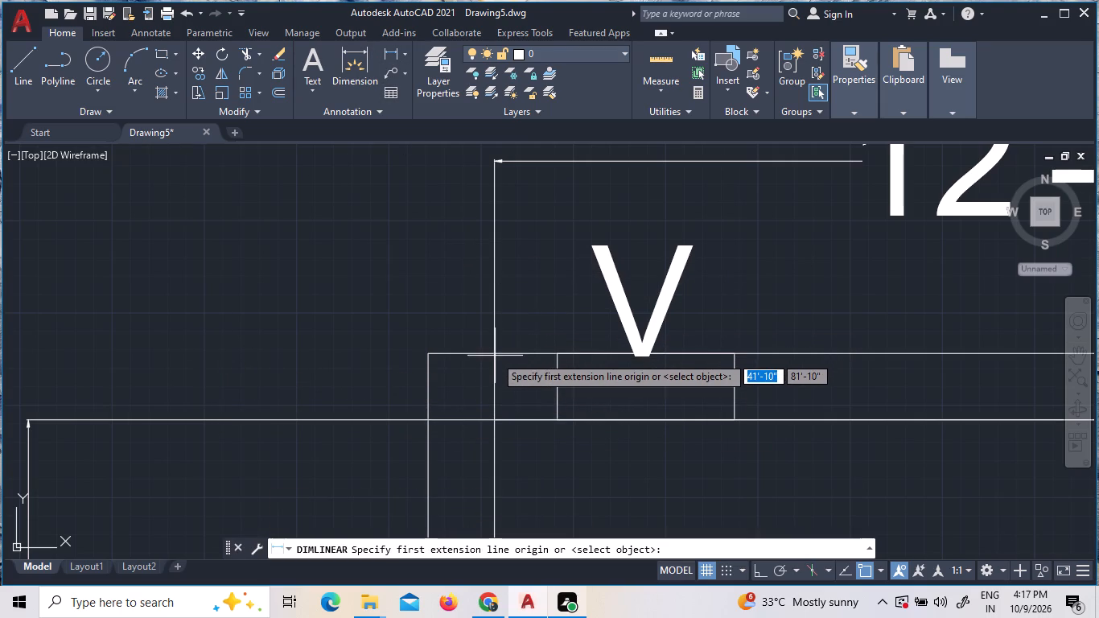
{"action": "left_click", "coordinate": [493, 357]}
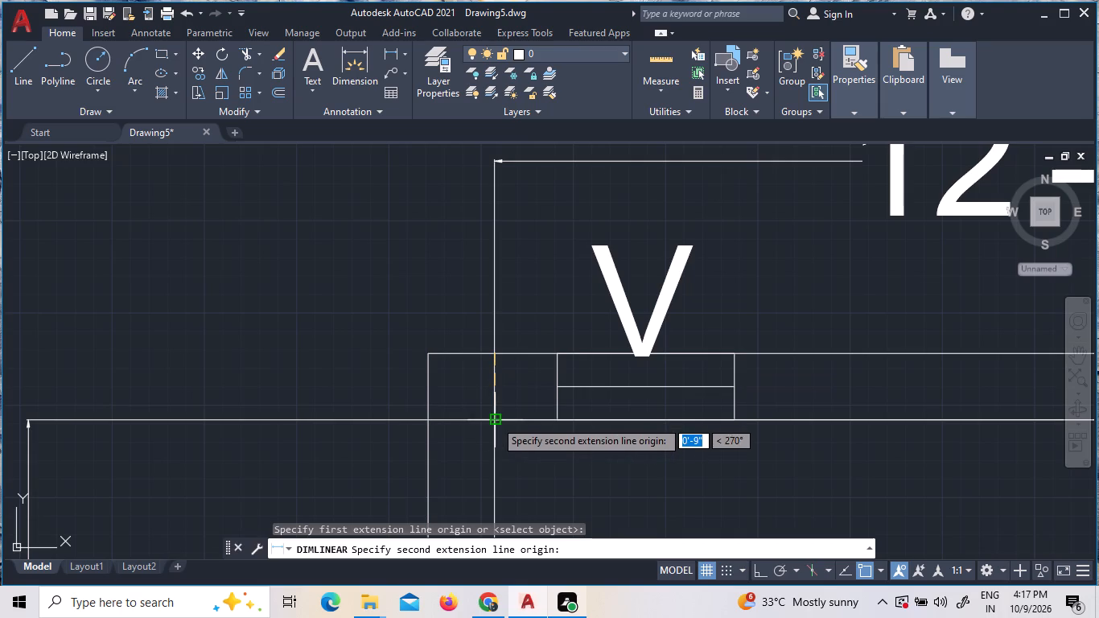
{"action": "left_click", "coordinate": [495, 420]}
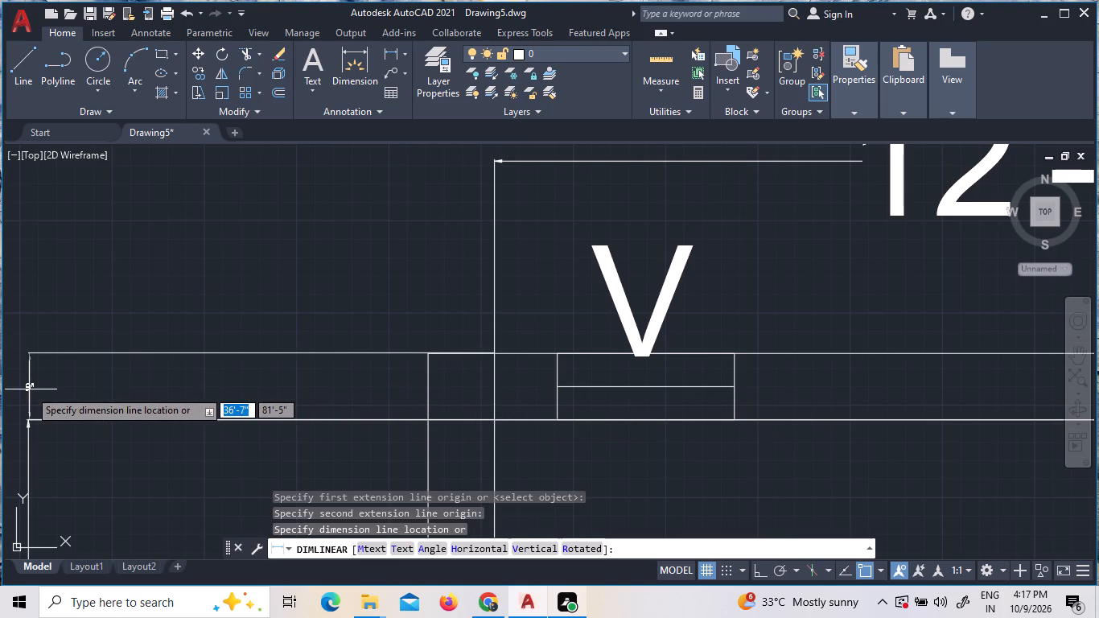
{"action": "left_click", "coordinate": [29, 389]}
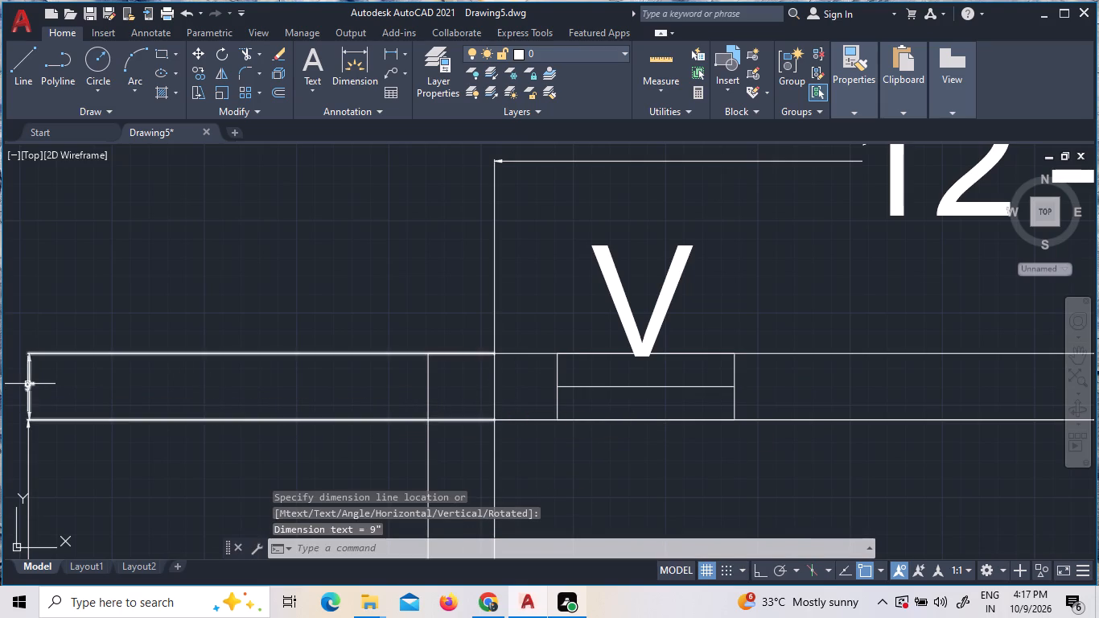
Set the text height of the new top-wall thickness dimension to 1'-3".
{"action": "triple_click", "coordinate": [28, 384]}
{"action": "left_click", "coordinate": [28, 384]}
{"action": "scroll", "coordinate": [28, 384], "scroll_direction": "up", "scroll_amount": 5}
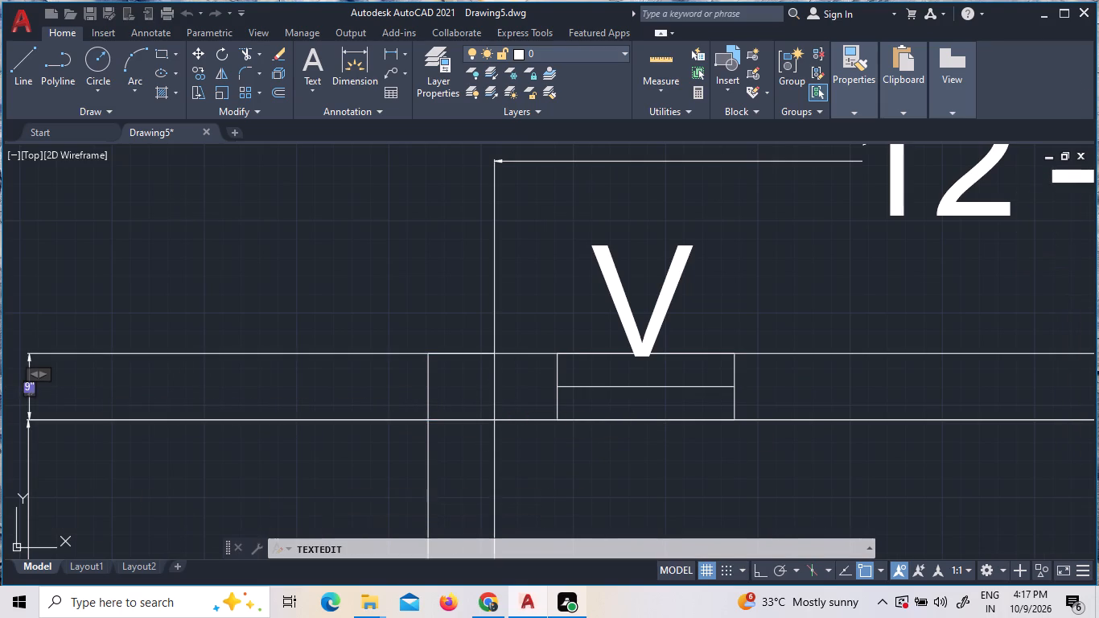
{"action": "left_click", "coordinate": [30, 391]}
{"action": "left_click", "coordinate": [30, 391]}
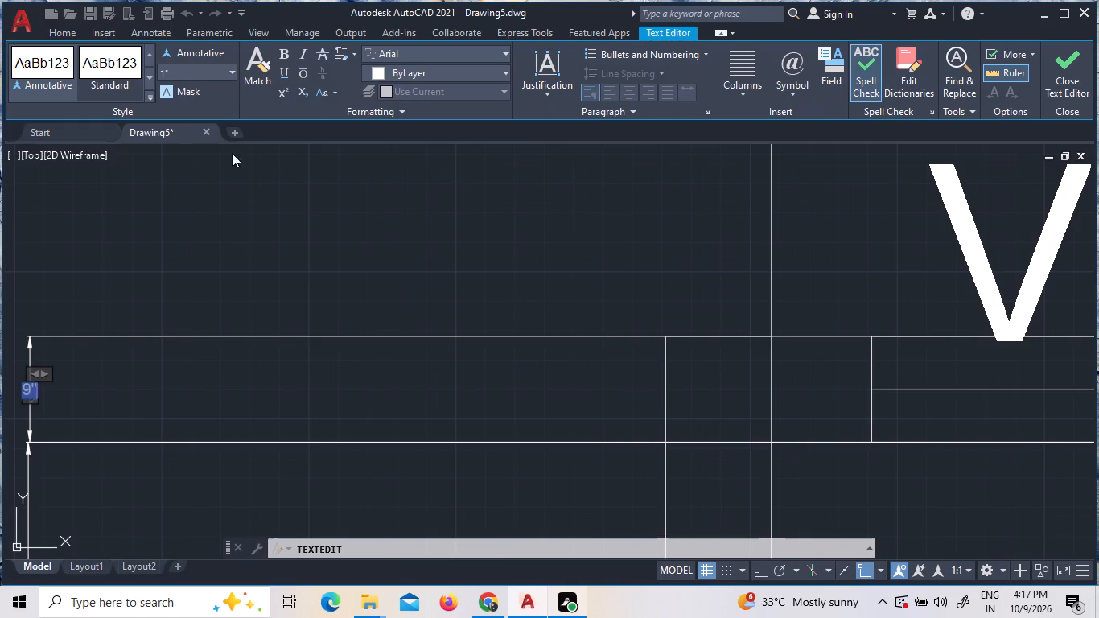
{"action": "left_click", "coordinate": [231, 68]}
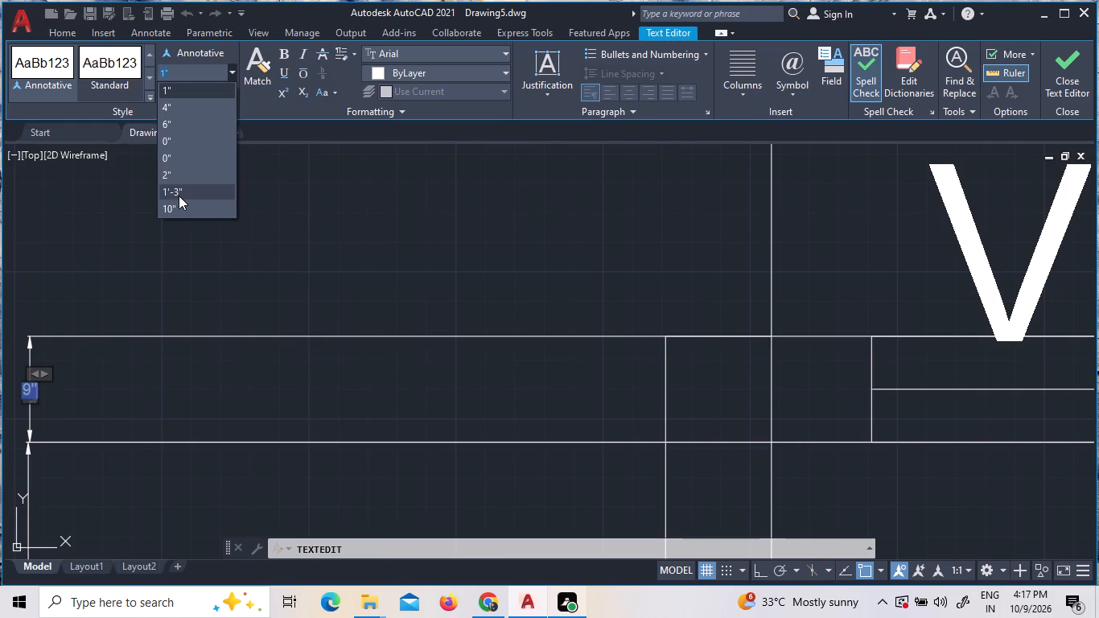
{"action": "left_click", "coordinate": [179, 196]}
{"action": "left_click", "coordinate": [250, 201]}
Add a vertical linear dimension outside the outer wall for the first unit's living hall, from the bedroom wall to the kitchen partition.
{"action": "scroll", "coordinate": [256, 212], "scroll_direction": "down", "scroll_amount": 1}
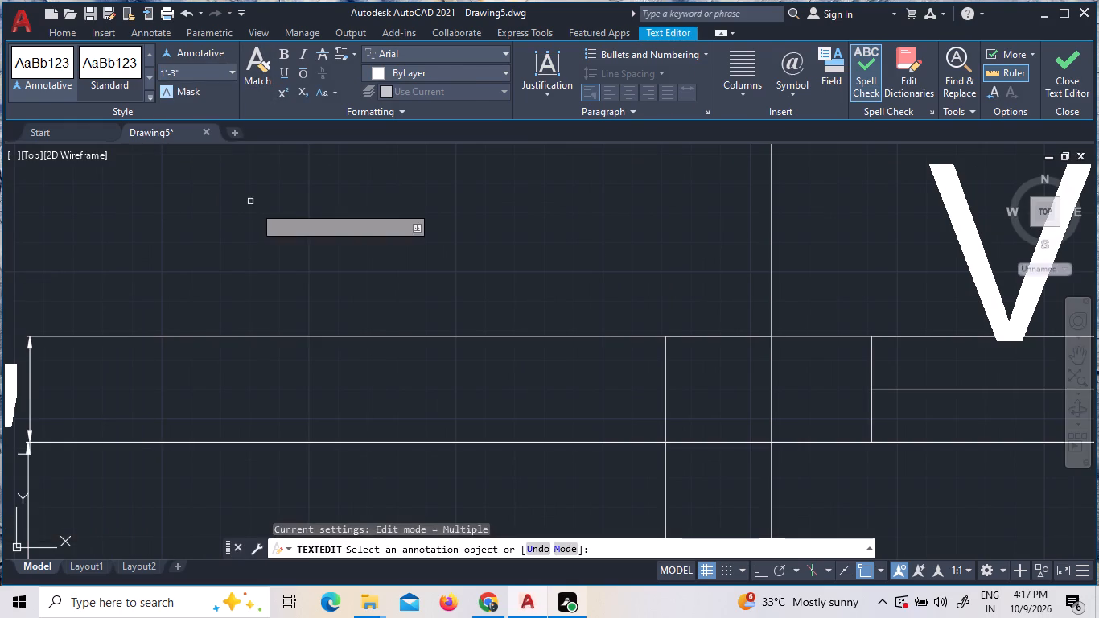
{"action": "scroll", "coordinate": [256, 212], "scroll_direction": "down", "scroll_amount": 6}
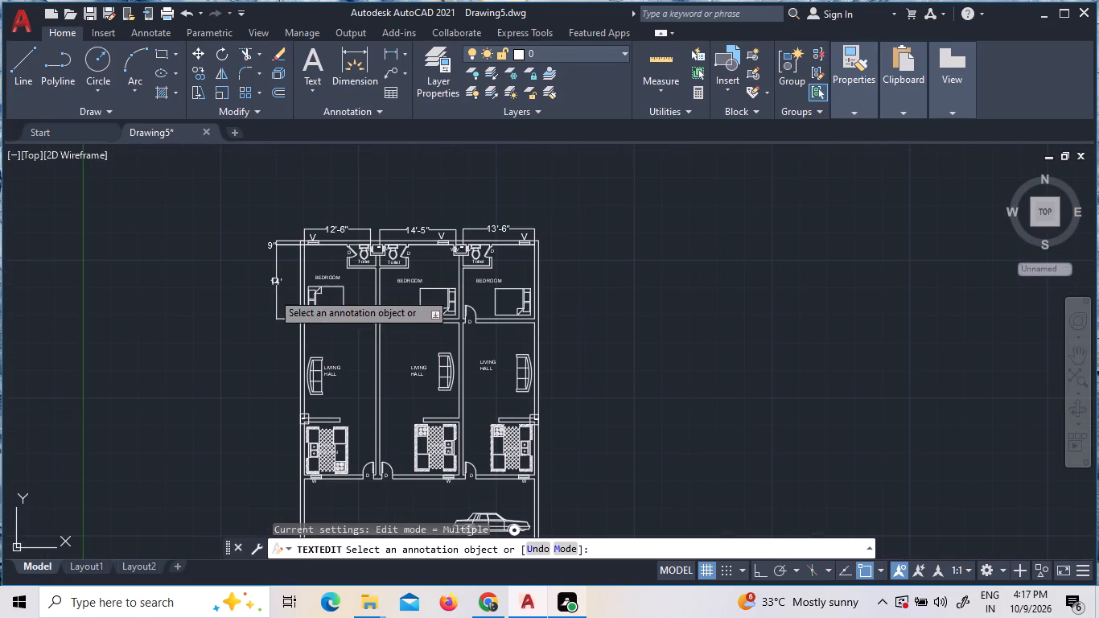
{"action": "scroll", "coordinate": [289, 336], "scroll_direction": "up", "scroll_amount": 3}
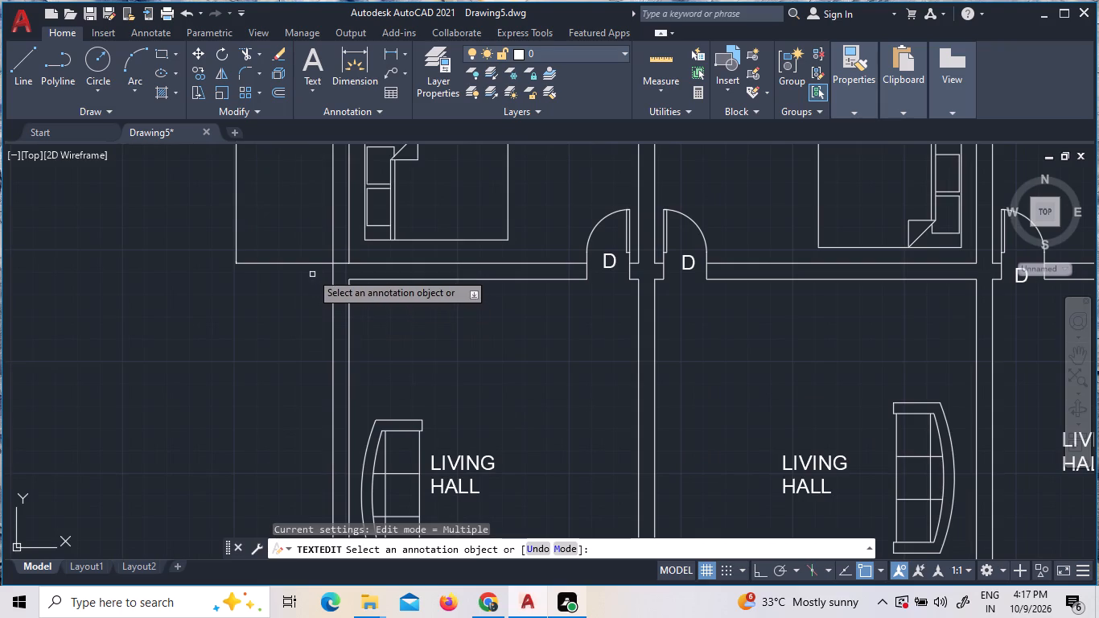
{"action": "scroll", "coordinate": [311, 235], "scroll_direction": "down", "scroll_amount": 2}
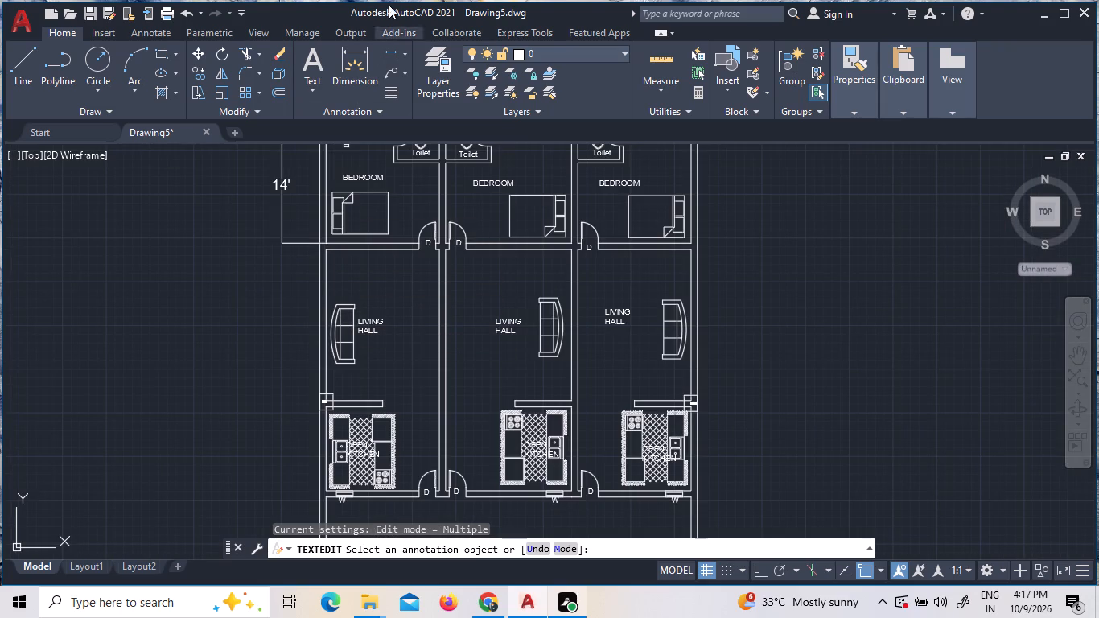
{"action": "left_click", "coordinate": [394, 56]}
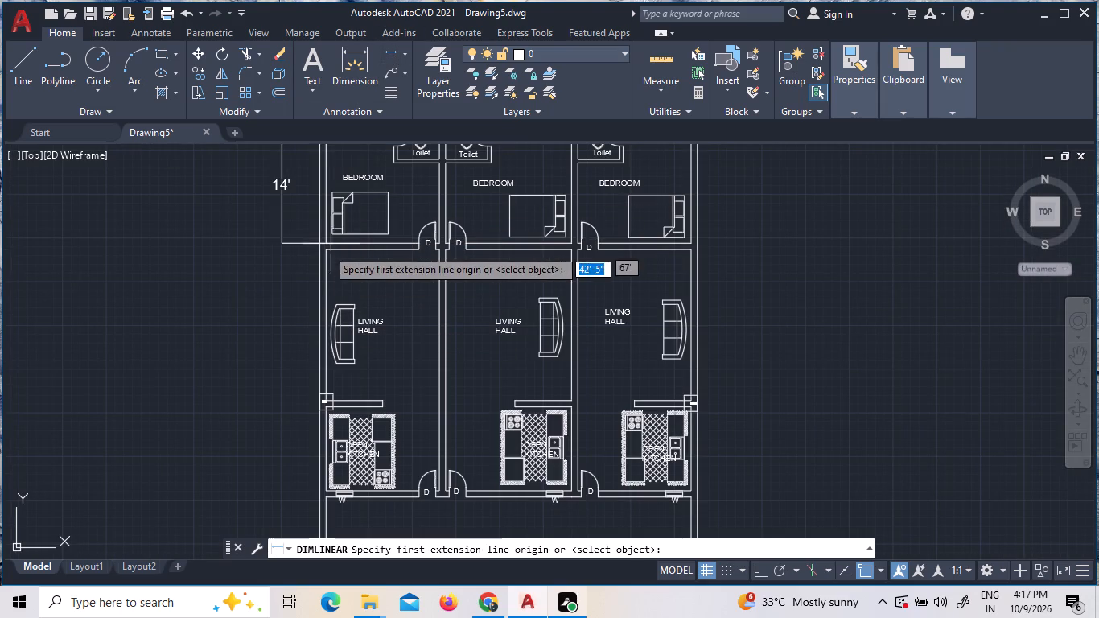
{"action": "scroll", "coordinate": [321, 250], "scroll_direction": "up", "scroll_amount": 3}
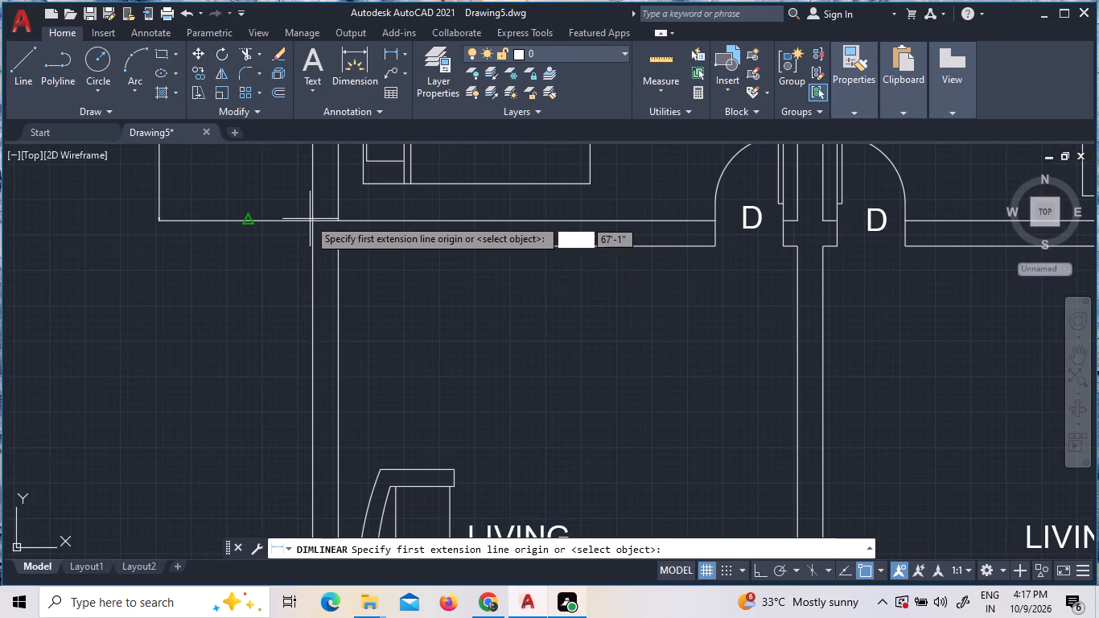
{"action": "left_click", "coordinate": [339, 246]}
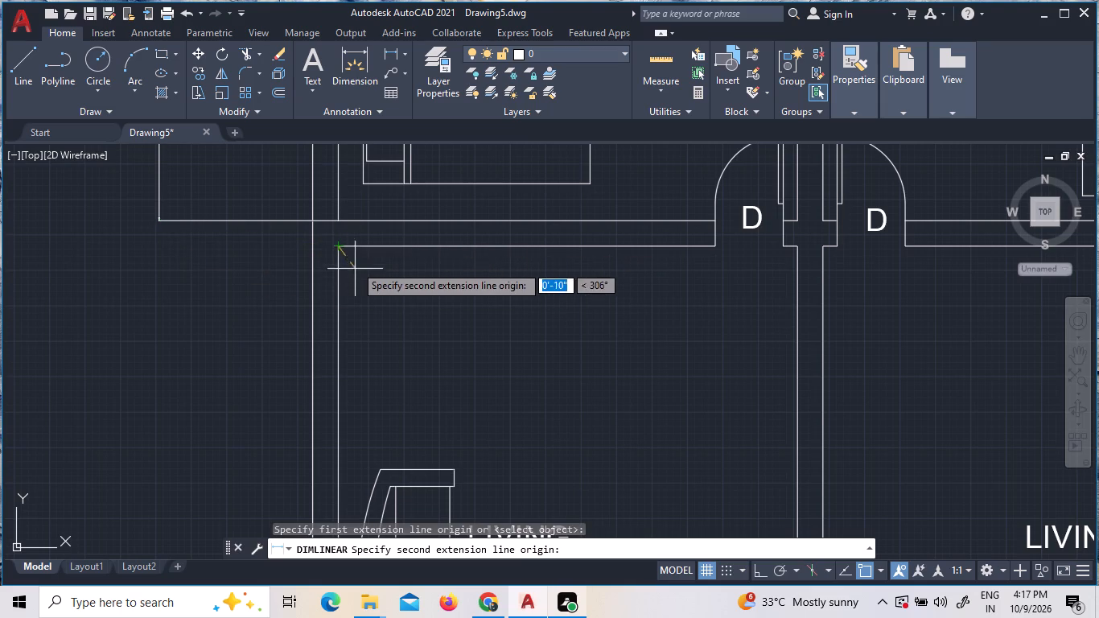
{"action": "scroll", "coordinate": [352, 248], "scroll_direction": "down", "scroll_amount": 6}
{"action": "scroll", "coordinate": [348, 347], "scroll_direction": "up", "scroll_amount": 6}
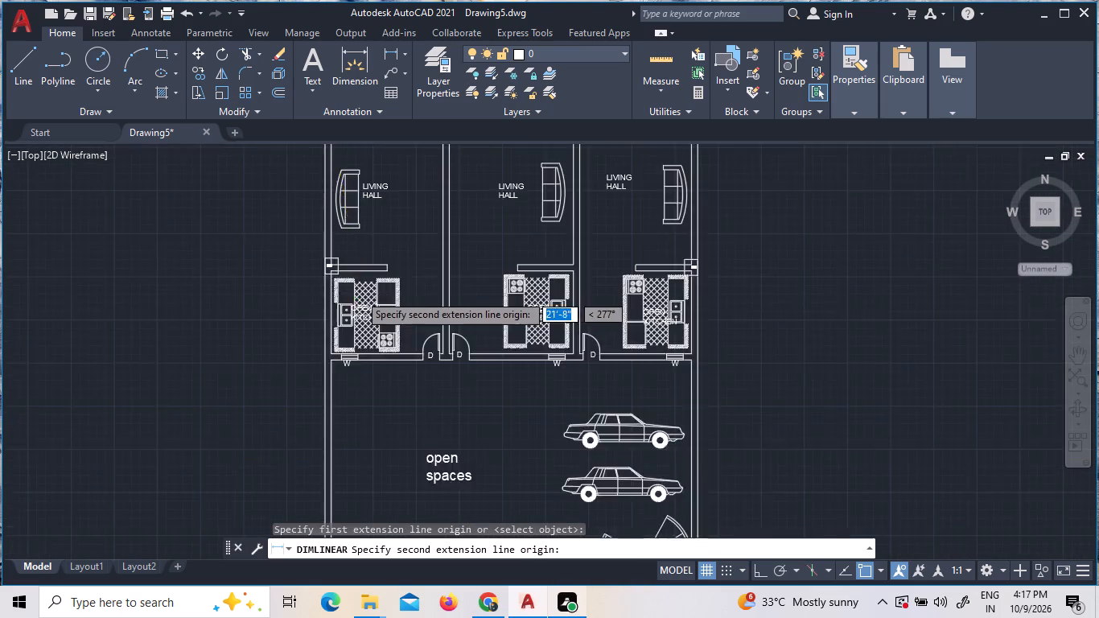
{"action": "left_click", "coordinate": [313, 246]}
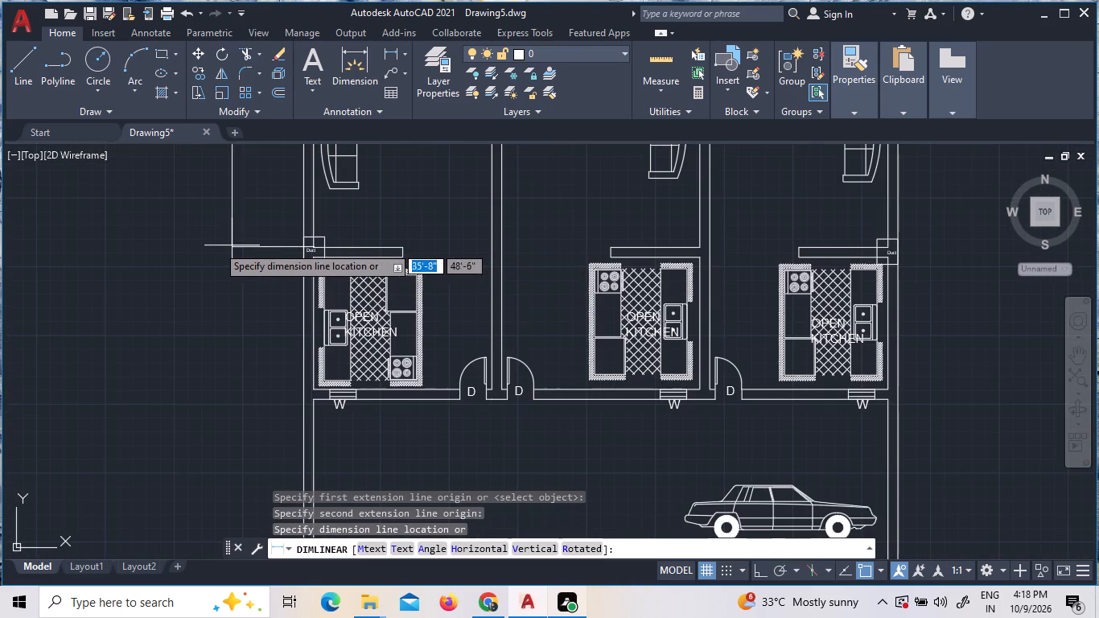
{"action": "scroll", "coordinate": [201, 298], "scroll_direction": "down", "scroll_amount": 3}
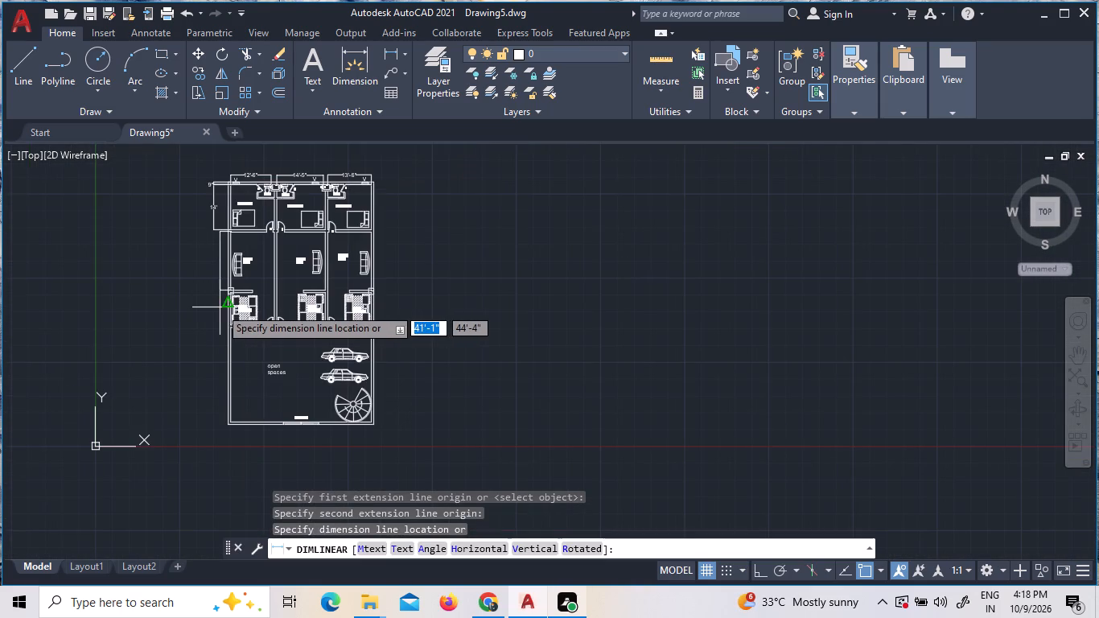
{"action": "left_click", "coordinate": [215, 301]}
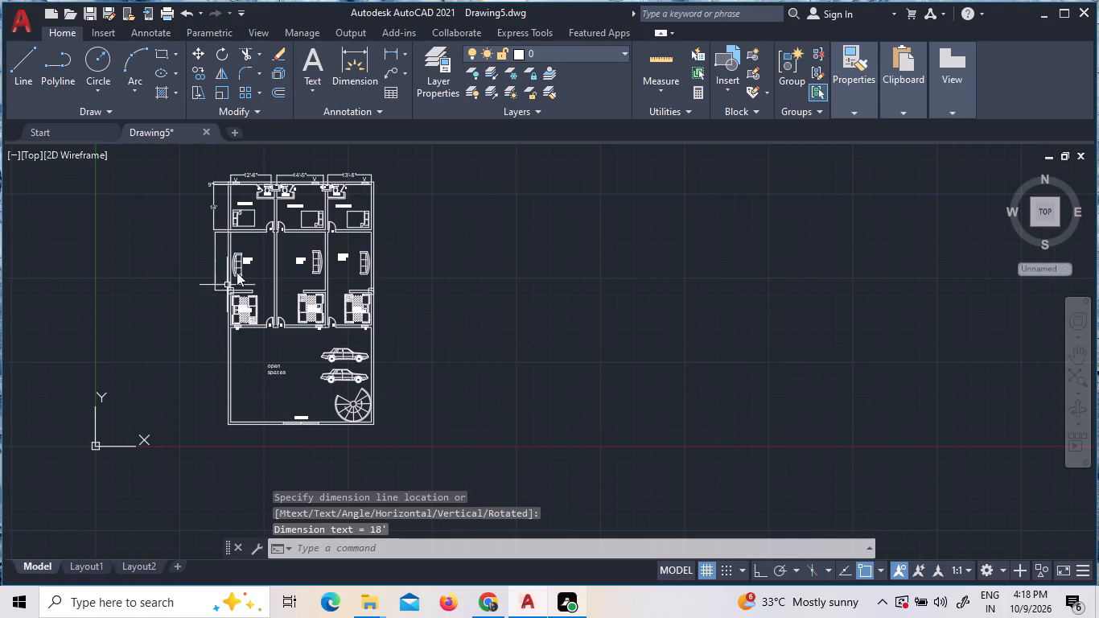
Add a vertical linear dimension for the first unit's open kitchen, from the partition to the front wall, aligned with the living hall dimension.
{"action": "left_click", "coordinate": [385, 54]}
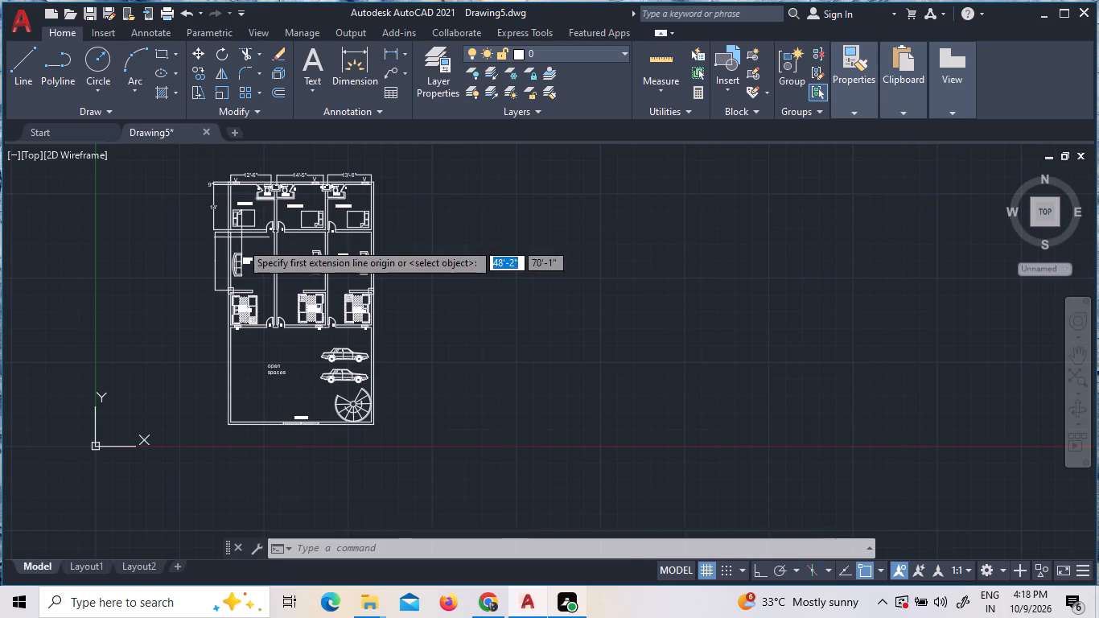
{"action": "scroll", "coordinate": [220, 280], "scroll_direction": "up", "scroll_amount": 2}
{"action": "scroll", "coordinate": [250, 339], "scroll_direction": "up", "scroll_amount": 2}
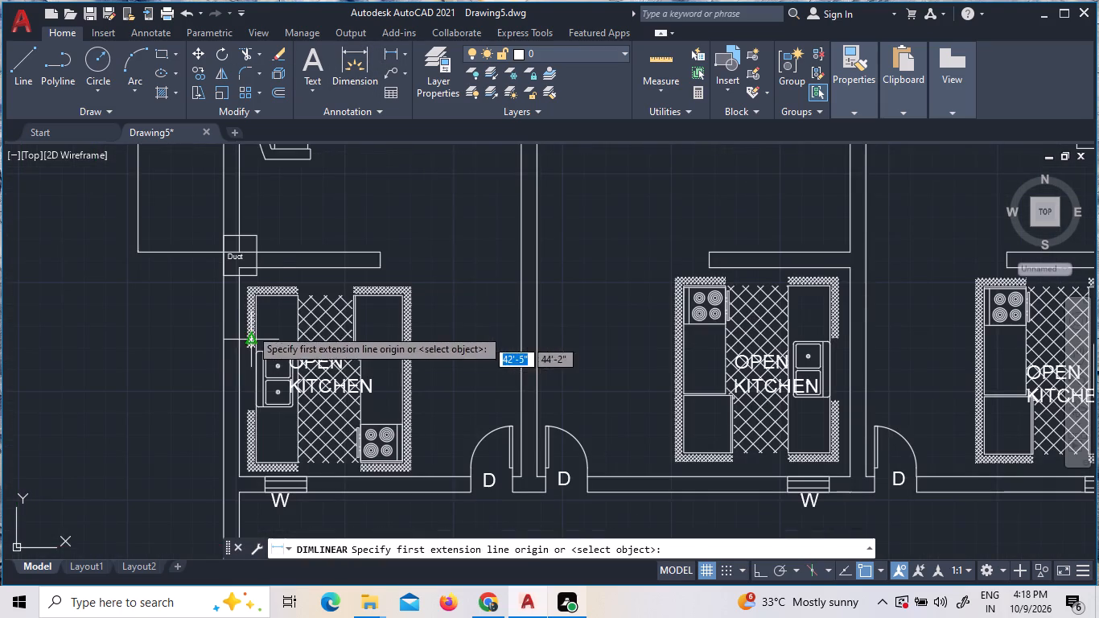
{"action": "left_click", "coordinate": [237, 269]}
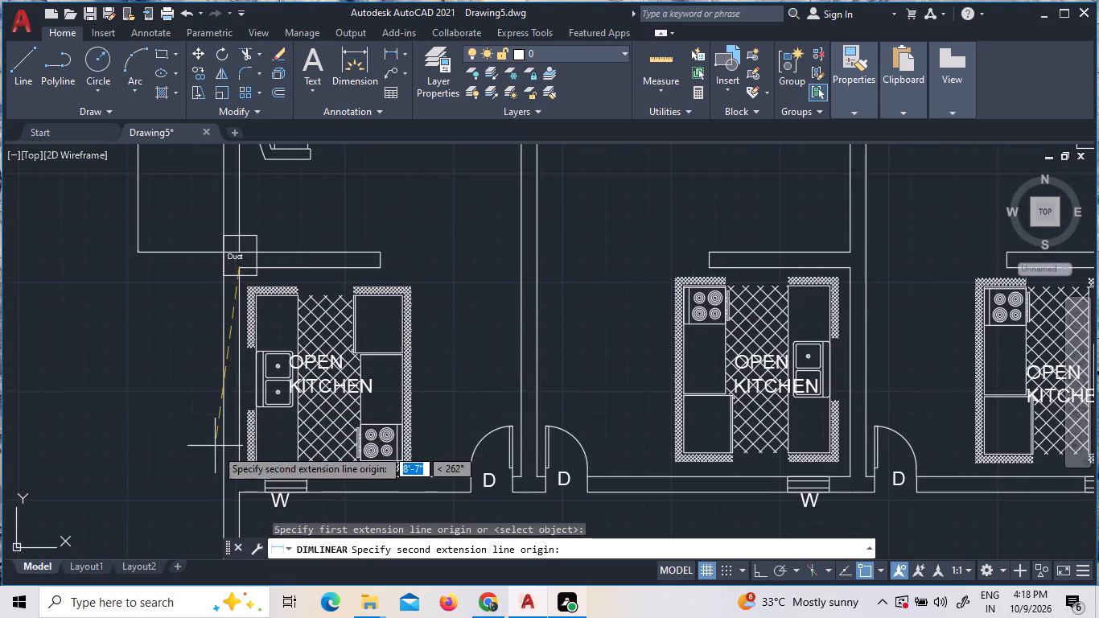
{"action": "left_click", "coordinate": [237, 479]}
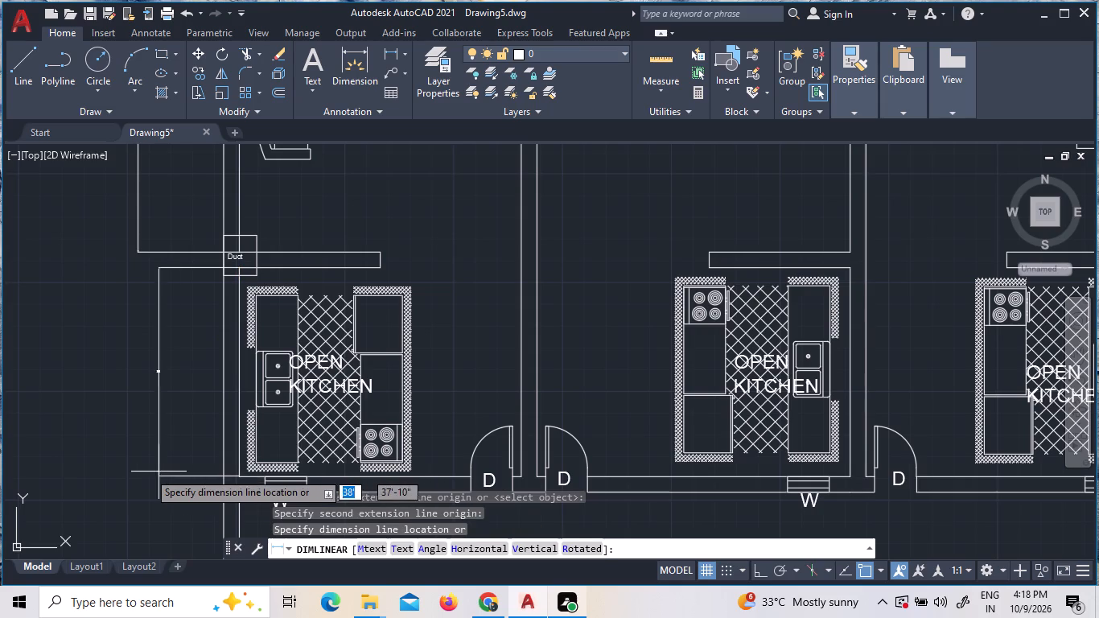
{"action": "left_click", "coordinate": [135, 472]}
Set the text height of the open kitchen's vertical dimension to 1'-3" and finish text editing.
{"action": "scroll", "coordinate": [132, 360], "scroll_direction": "up", "scroll_amount": 2}
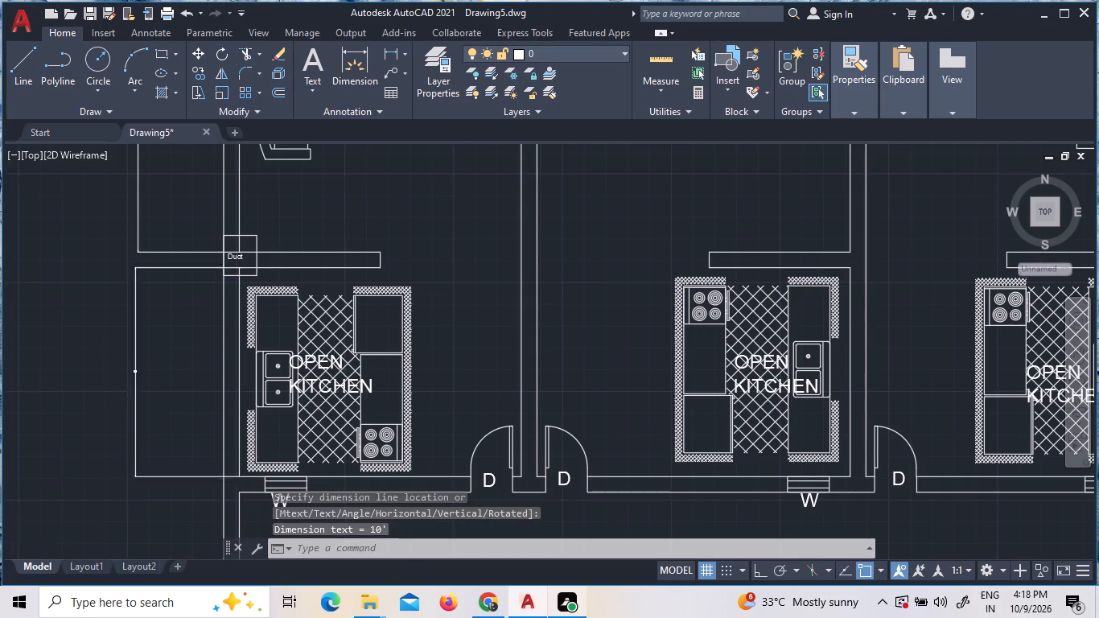
{"action": "scroll", "coordinate": [132, 360], "scroll_direction": "up", "scroll_amount": 3}
{"action": "triple_click", "coordinate": [159, 499]}
{"action": "left_click", "coordinate": [159, 499]}
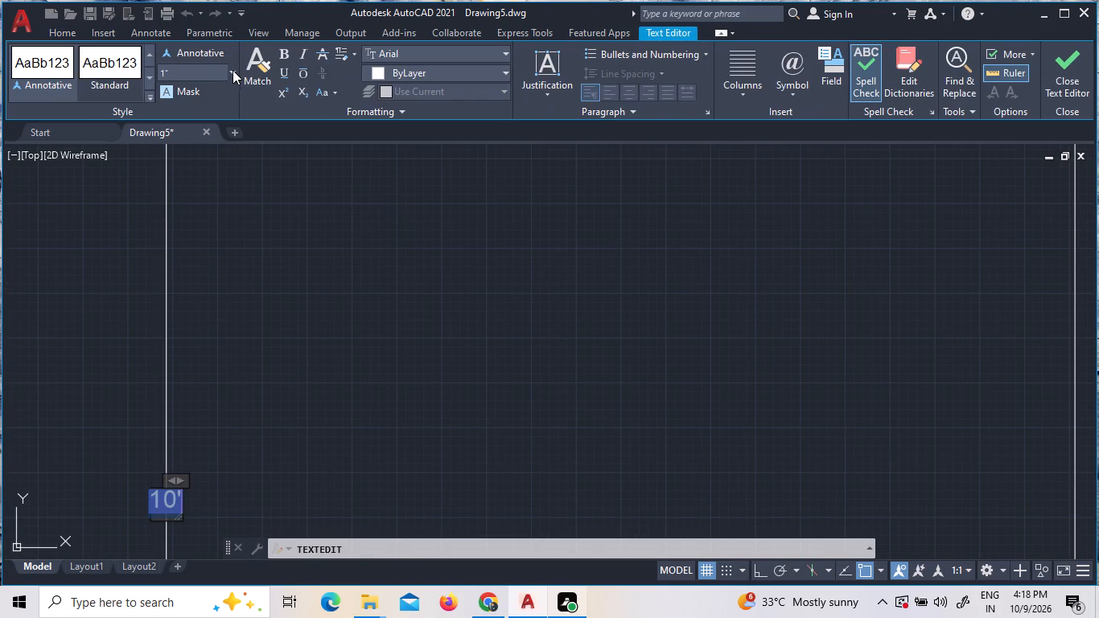
{"action": "left_click", "coordinate": [231, 70]}
{"action": "left_click", "coordinate": [174, 194]}
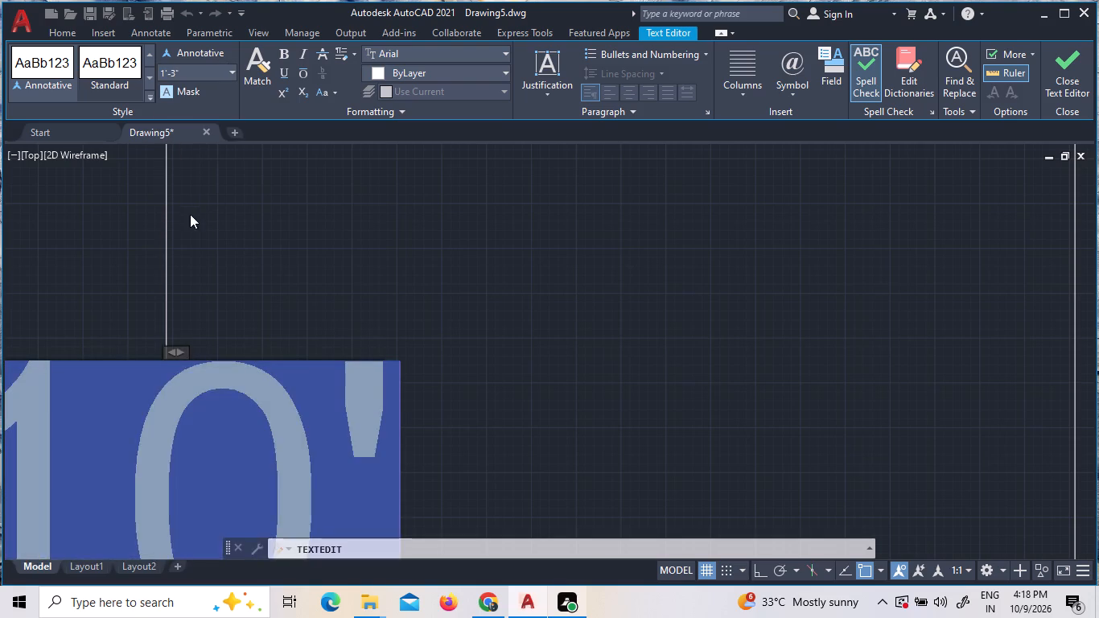
{"action": "left_click", "coordinate": [283, 216]}
{"action": "scroll", "coordinate": [287, 241], "scroll_direction": "down", "scroll_amount": 8}
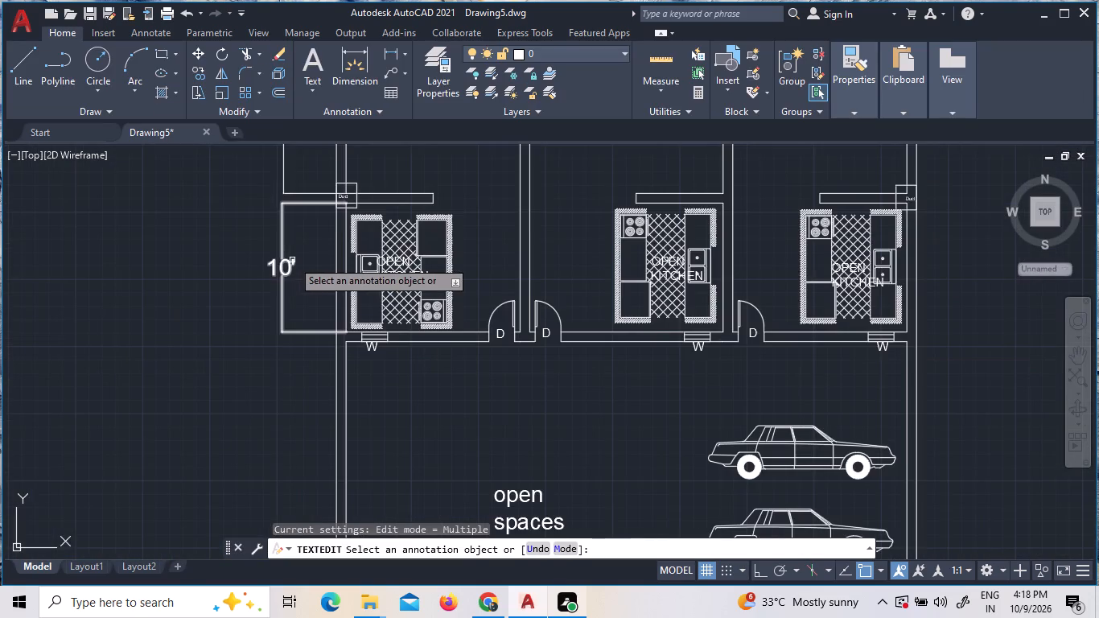
{"action": "scroll", "coordinate": [296, 249], "scroll_direction": "down", "scroll_amount": 1}
{"action": "key", "text": "Escape"}
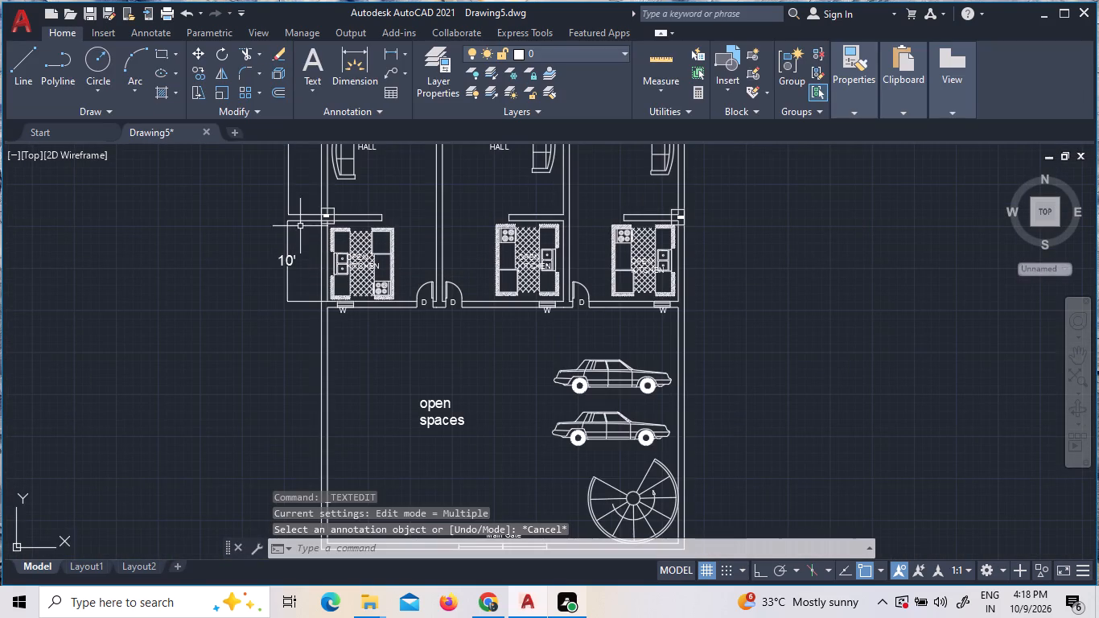
Set the text height of the first unit's vertical living hall dimension to 1'-3".
{"action": "middle_click_drag", "start_coordinate": [294, 198], "coordinate": [294, 334]}
{"action": "scroll", "coordinate": [293, 278], "scroll_direction": "up", "scroll_amount": 3}
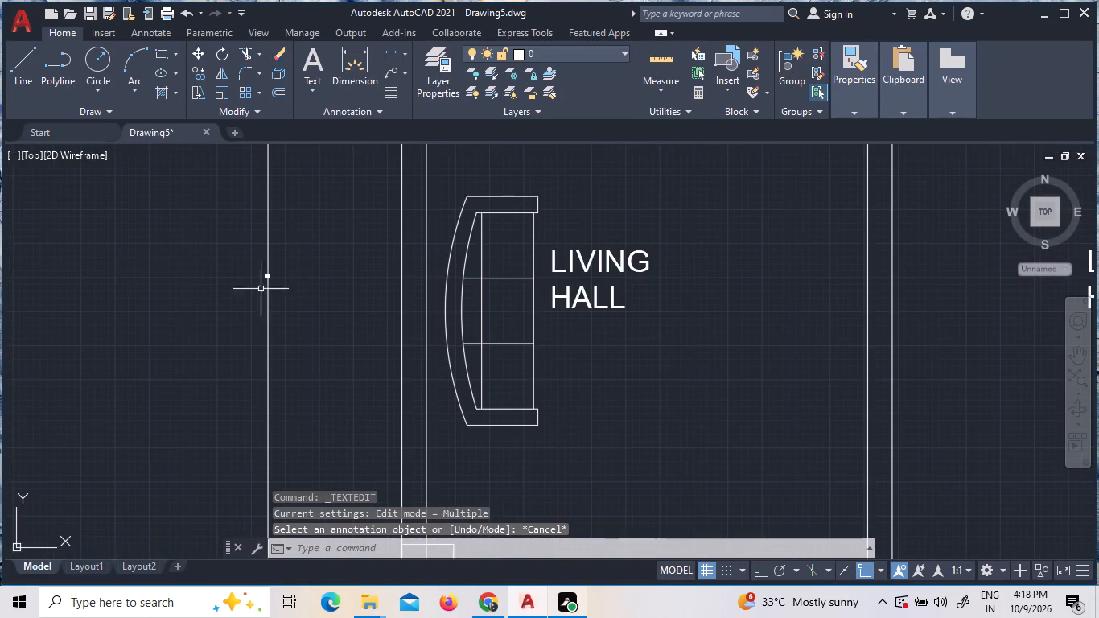
{"action": "scroll", "coordinate": [257, 278], "scroll_direction": "up", "scroll_amount": 8}
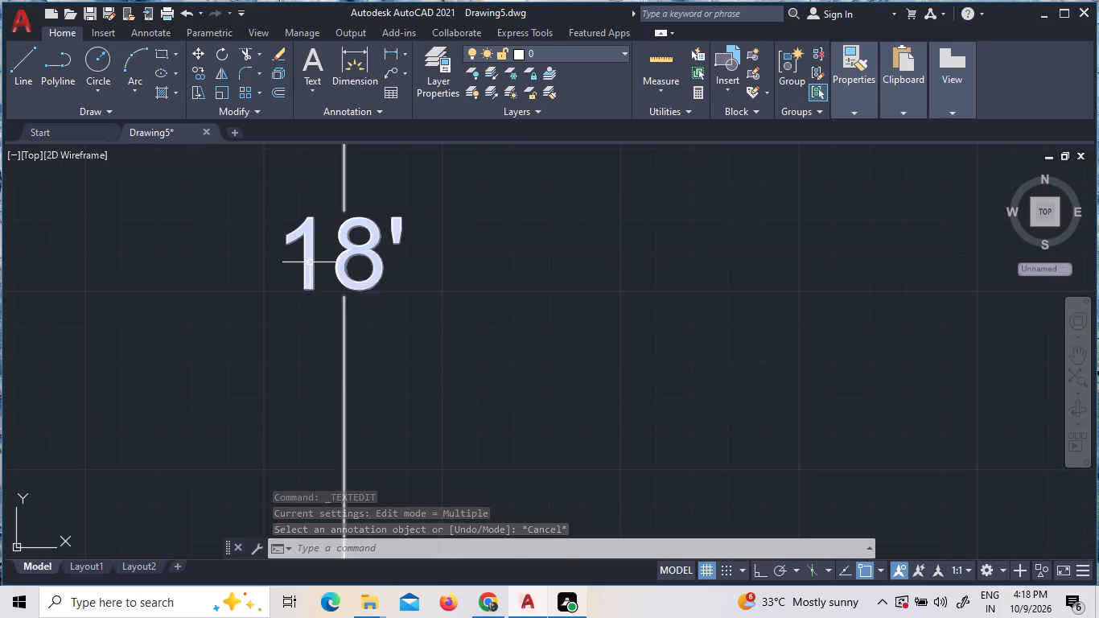
{"action": "triple_click", "coordinate": [310, 262]}
{"action": "double_click", "coordinate": [308, 262]}
{"action": "left_click", "coordinate": [293, 239]}
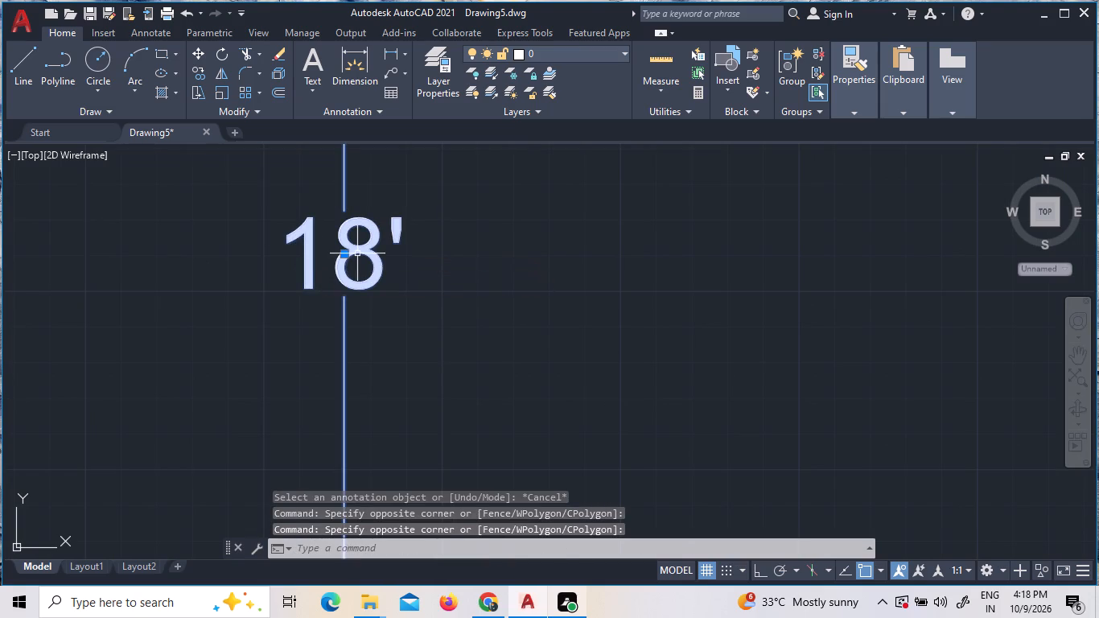
{"action": "triple_click", "coordinate": [362, 251]}
{"action": "triple_click", "coordinate": [362, 251]}
{"action": "triple_click", "coordinate": [362, 251]}
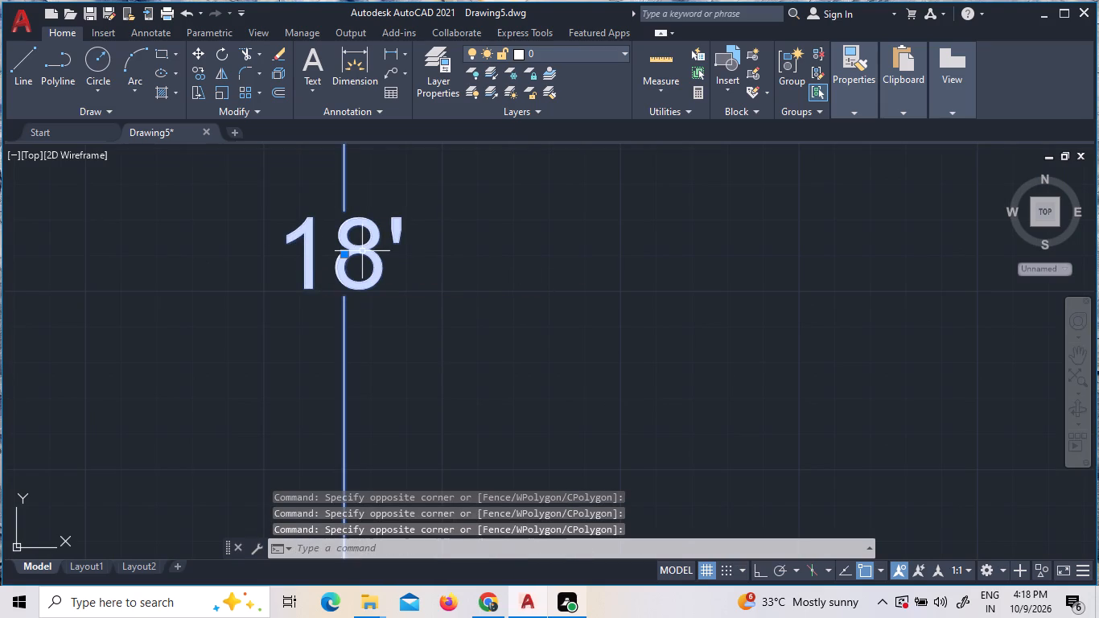
{"action": "key", "text": "Escape"}
{"action": "triple_click", "coordinate": [362, 251]}
{"action": "triple_click", "coordinate": [362, 251]}
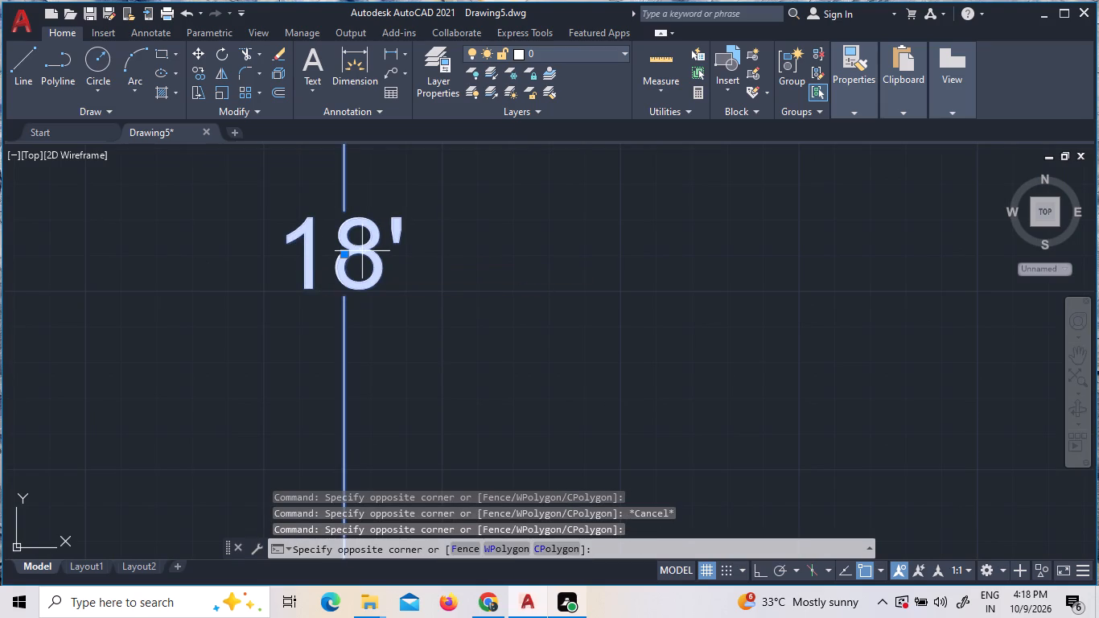
{"action": "left_click", "coordinate": [361, 252]}
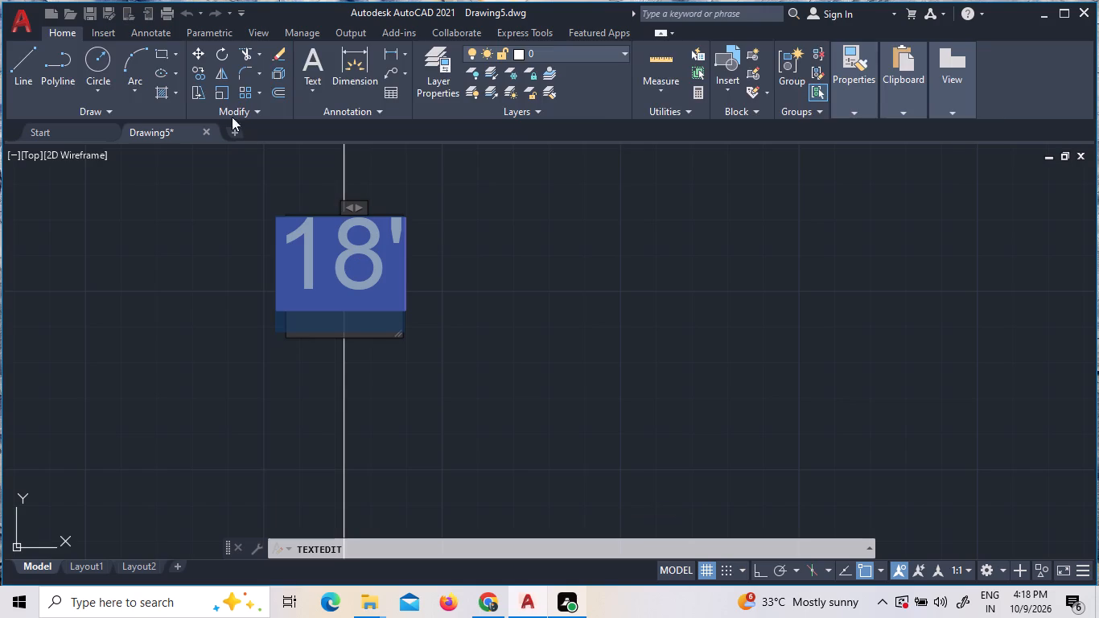
{"action": "left_click", "coordinate": [233, 71]}
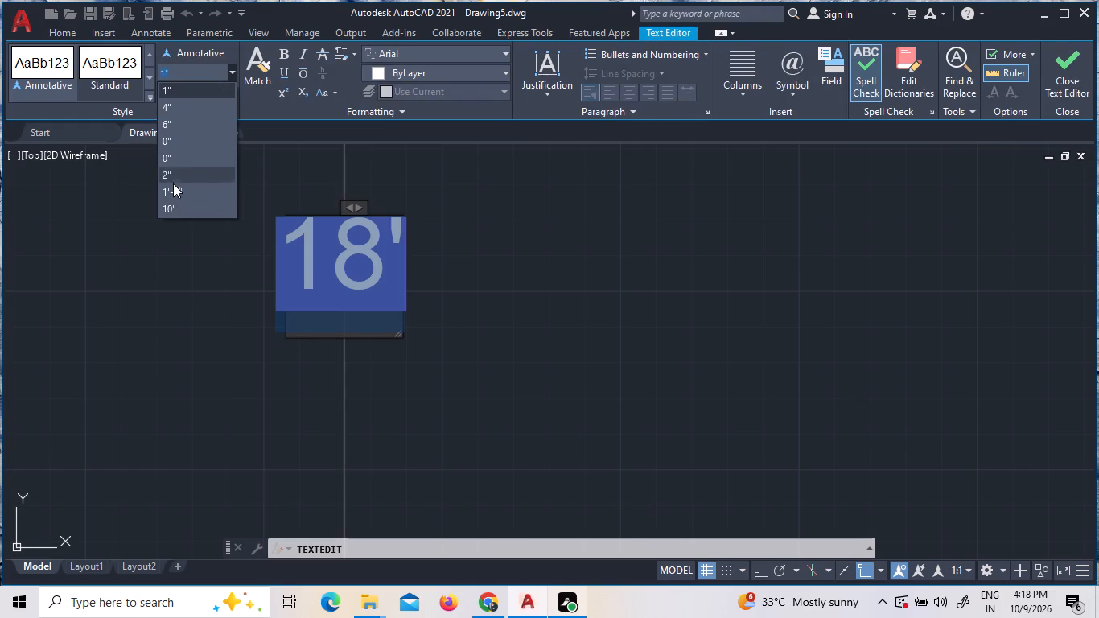
{"action": "left_click", "coordinate": [173, 188]}
{"action": "scroll", "coordinate": [183, 226], "scroll_direction": "down", "scroll_amount": 2}
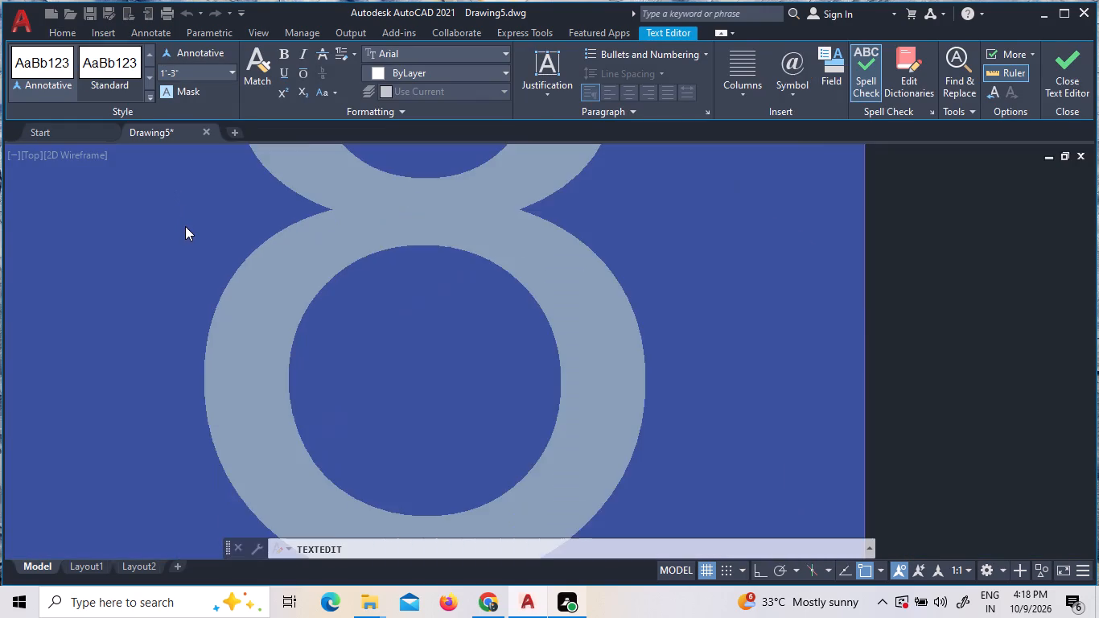
{"action": "scroll", "coordinate": [185, 226], "scroll_direction": "down", "scroll_amount": 5}
{"action": "left_click", "coordinate": [296, 295]}
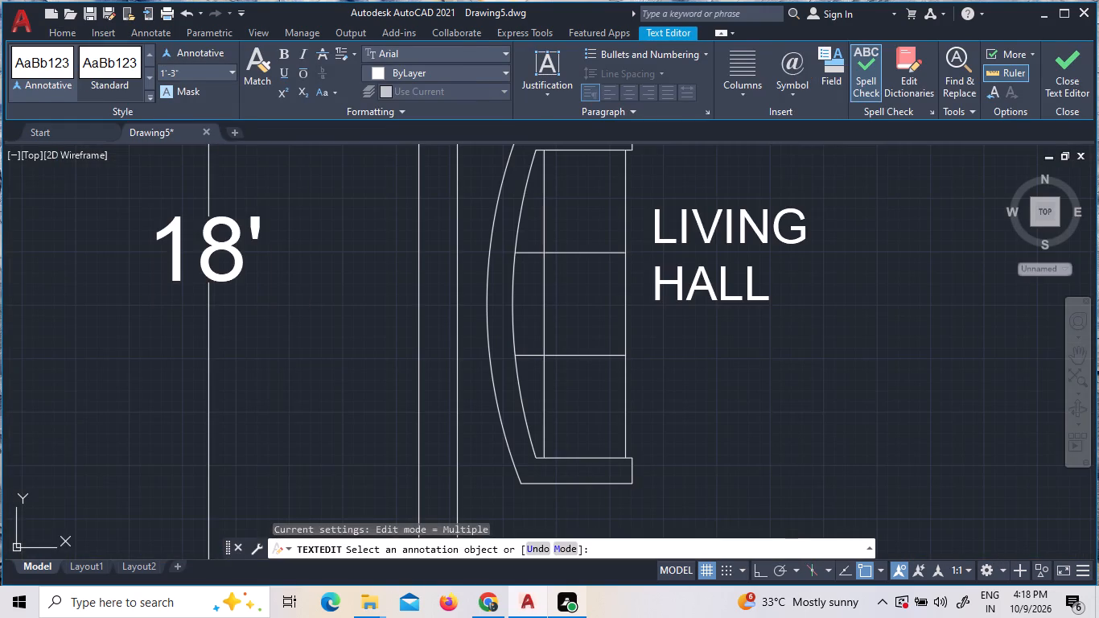
Add a horizontal linear dimension across the first unit's living hall between its side walls, placed above the sofa.
{"action": "scroll", "coordinate": [298, 295], "scroll_direction": "down", "scroll_amount": 4}
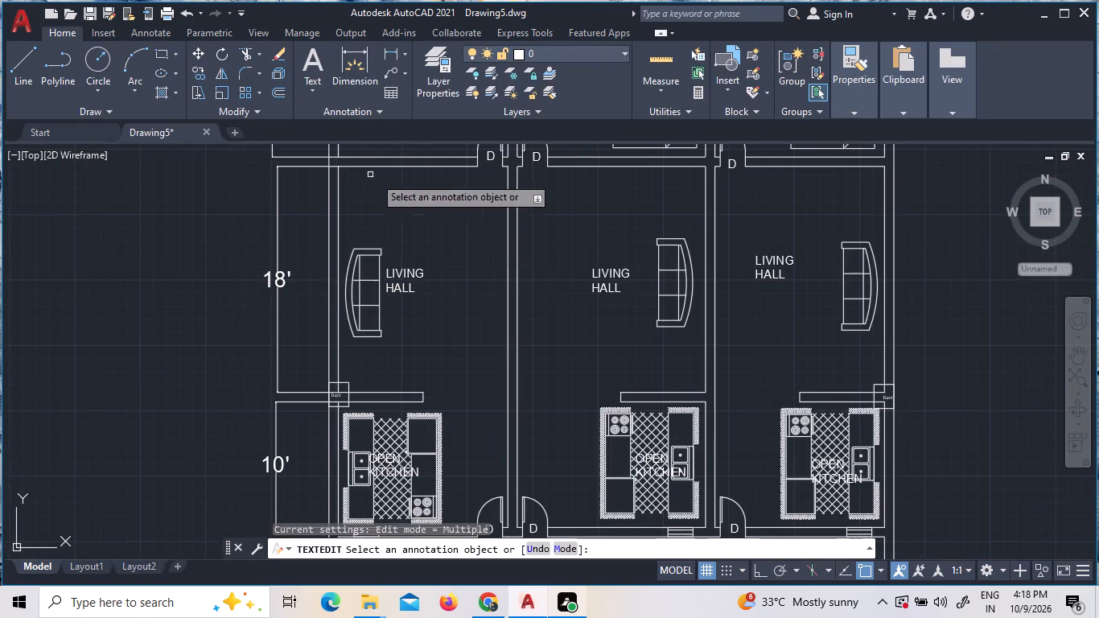
{"action": "scroll", "coordinate": [422, 255], "scroll_direction": "down", "scroll_amount": 2}
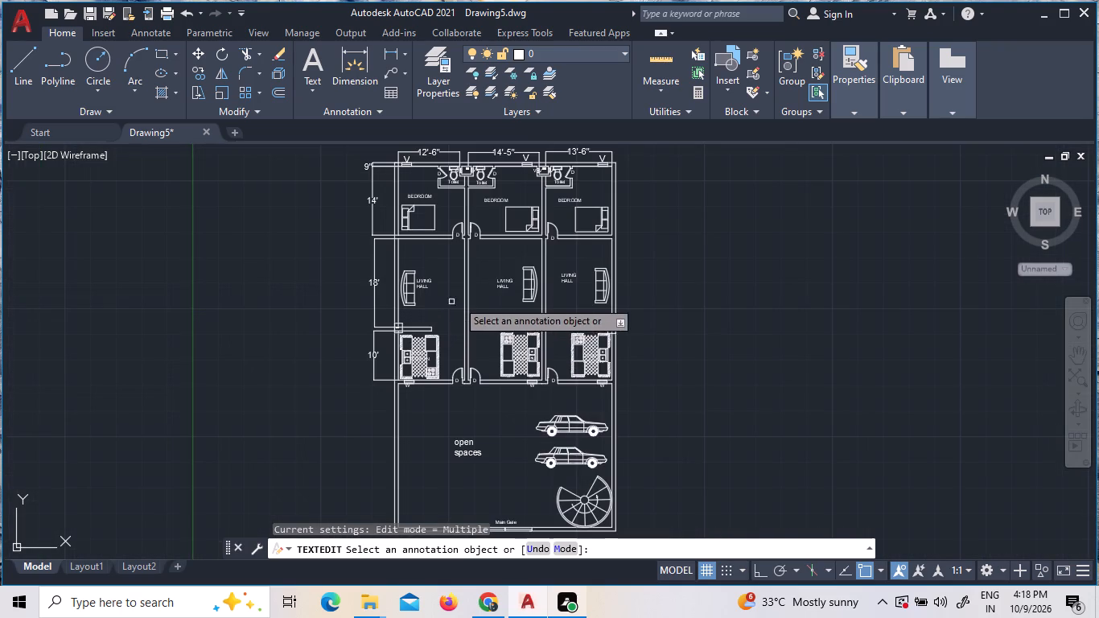
{"action": "left_click", "coordinate": [392, 53]}
{"action": "scroll", "coordinate": [416, 257], "scroll_direction": "up", "scroll_amount": 2}
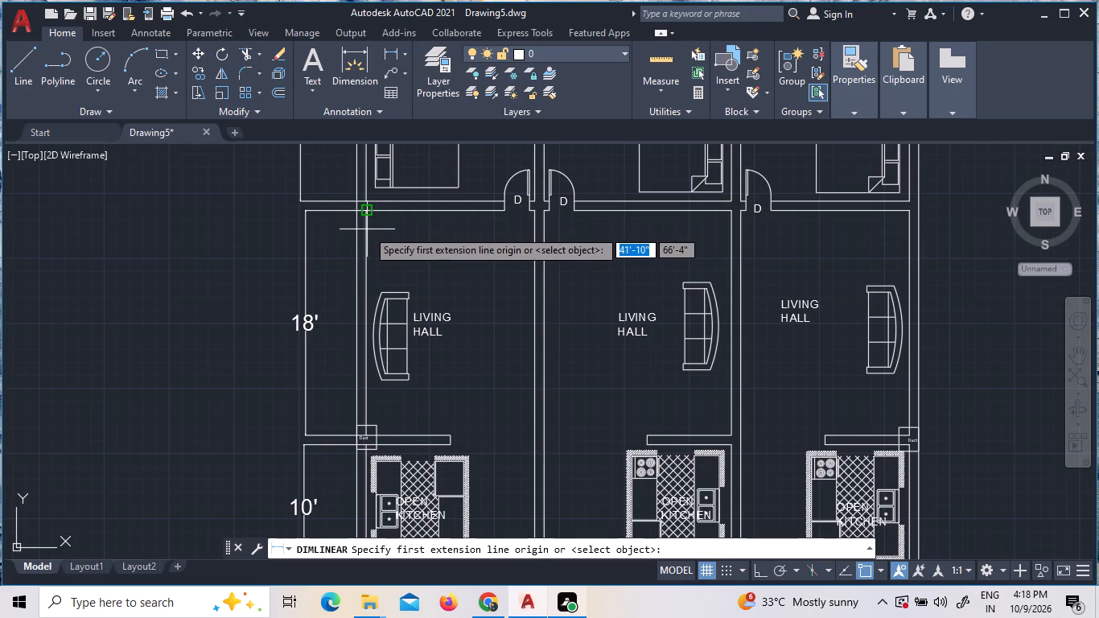
{"action": "left_click", "coordinate": [367, 229]}
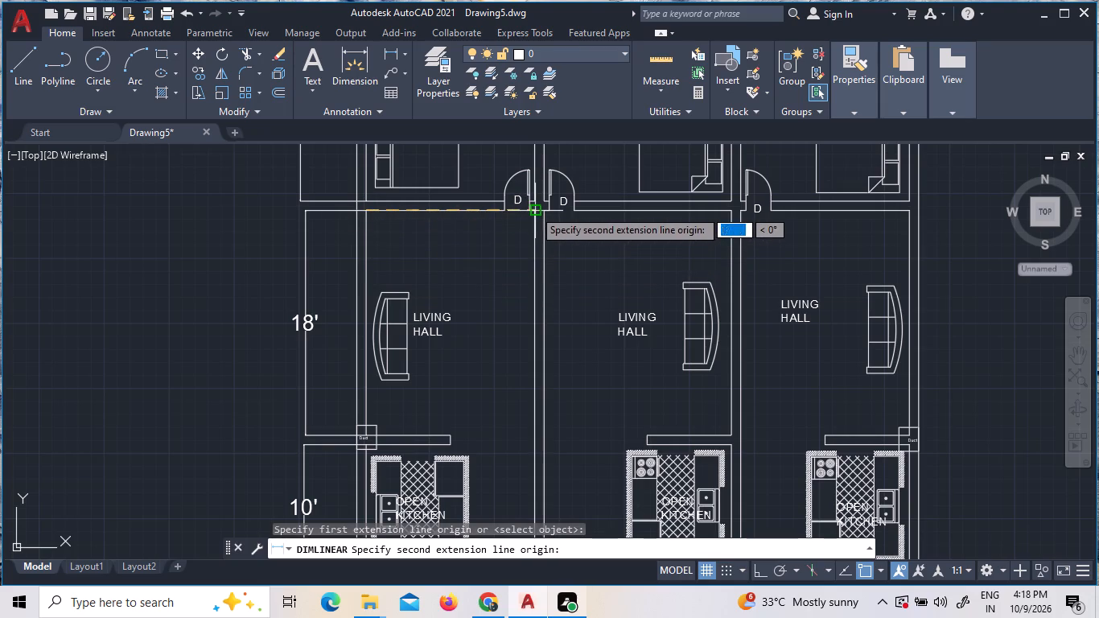
{"action": "left_click", "coordinate": [533, 208]}
{"action": "left_click", "coordinate": [519, 274]}
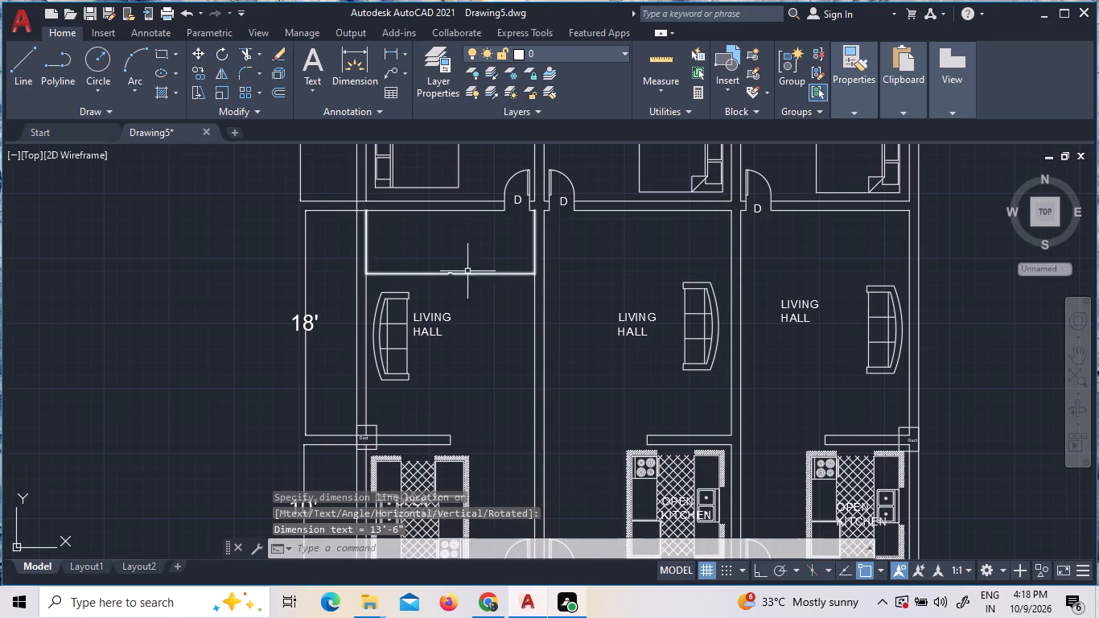
Set the text height of the first living hall's width dimension to 1'-3".
{"action": "scroll", "coordinate": [458, 269], "scroll_direction": "up", "scroll_amount": 4}
{"action": "triple_click", "coordinate": [397, 286]}
{"action": "double_click", "coordinate": [397, 286]}
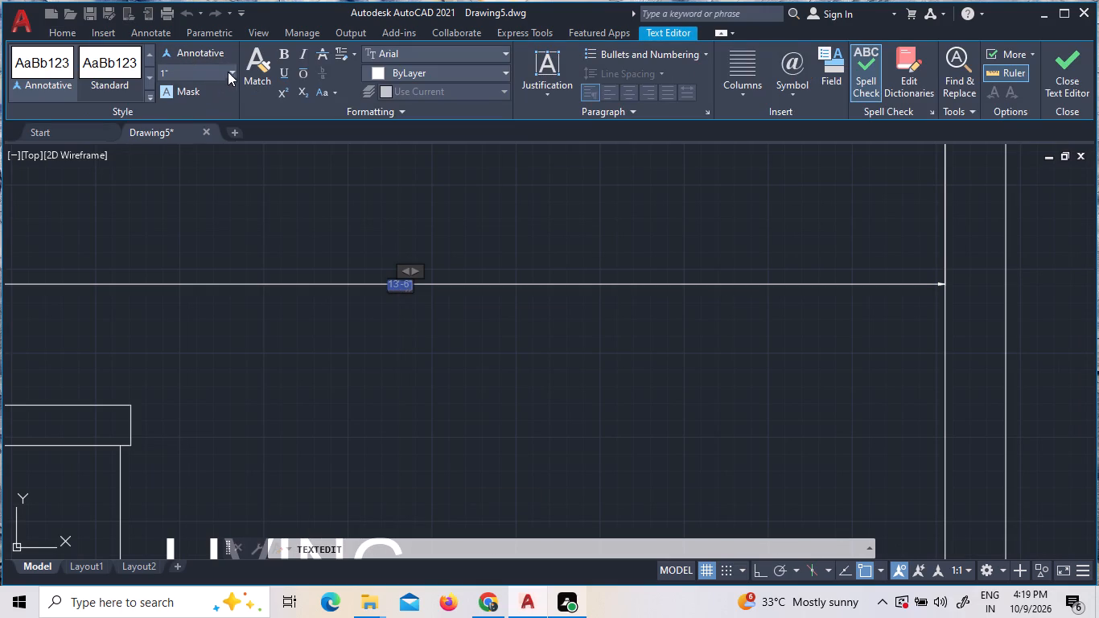
{"action": "left_click", "coordinate": [232, 69]}
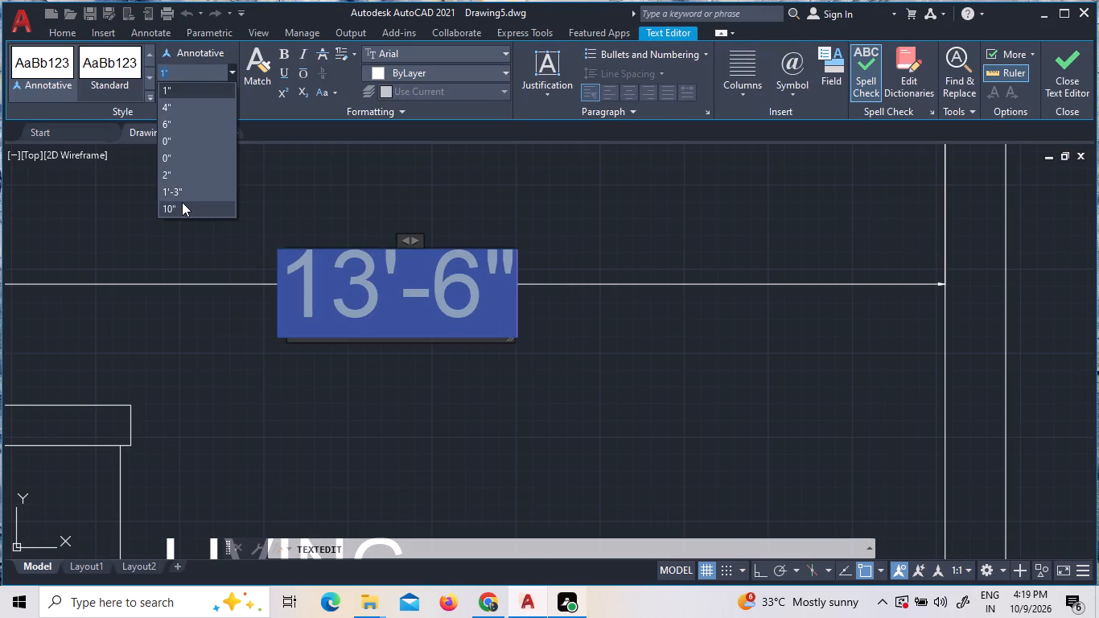
{"action": "left_click", "coordinate": [177, 187]}
{"action": "left_click", "coordinate": [251, 196]}
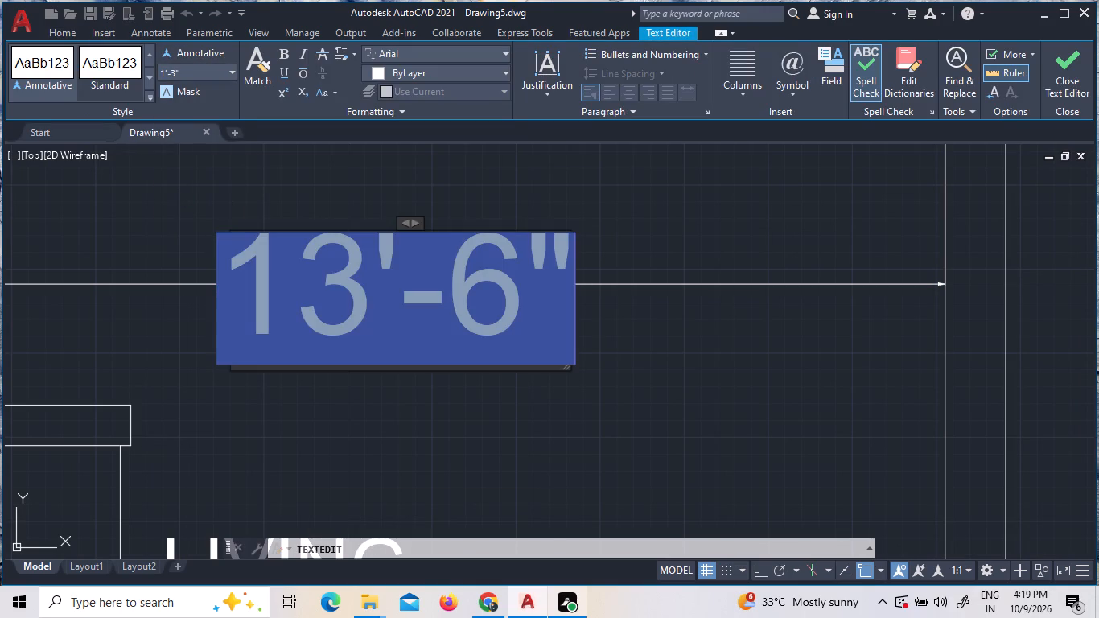
Add a horizontal linear dimension across the middle unit's living hall between its side walls, above the sofa.
{"action": "scroll", "coordinate": [243, 207], "scroll_direction": "down", "scroll_amount": 6}
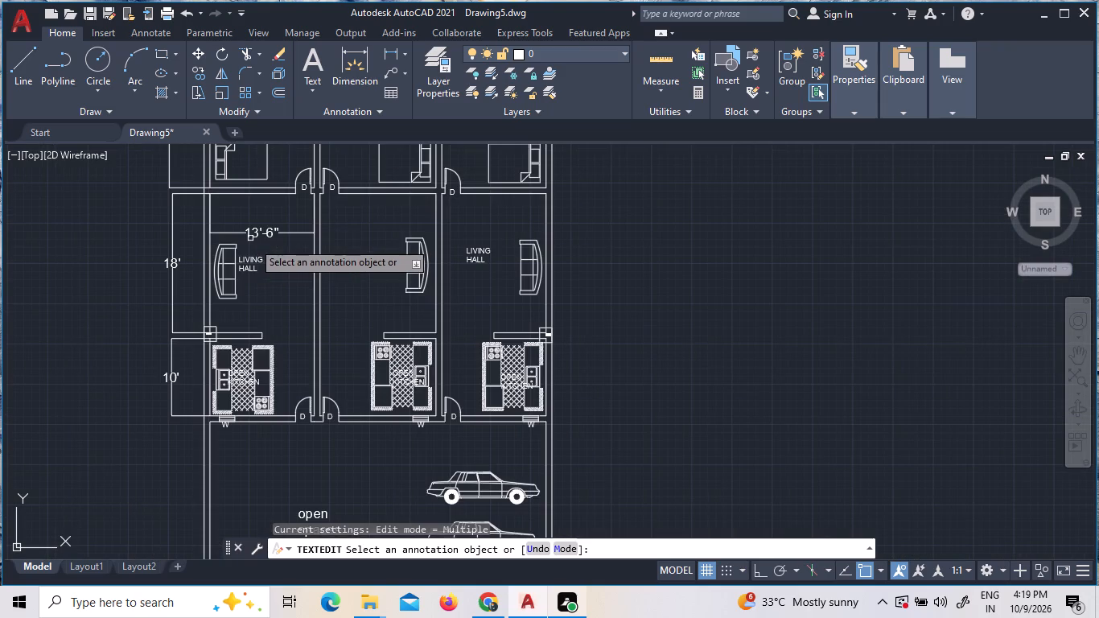
{"action": "left_click", "coordinate": [389, 52]}
{"action": "scroll", "coordinate": [400, 240], "scroll_direction": "down", "scroll_amount": 3}
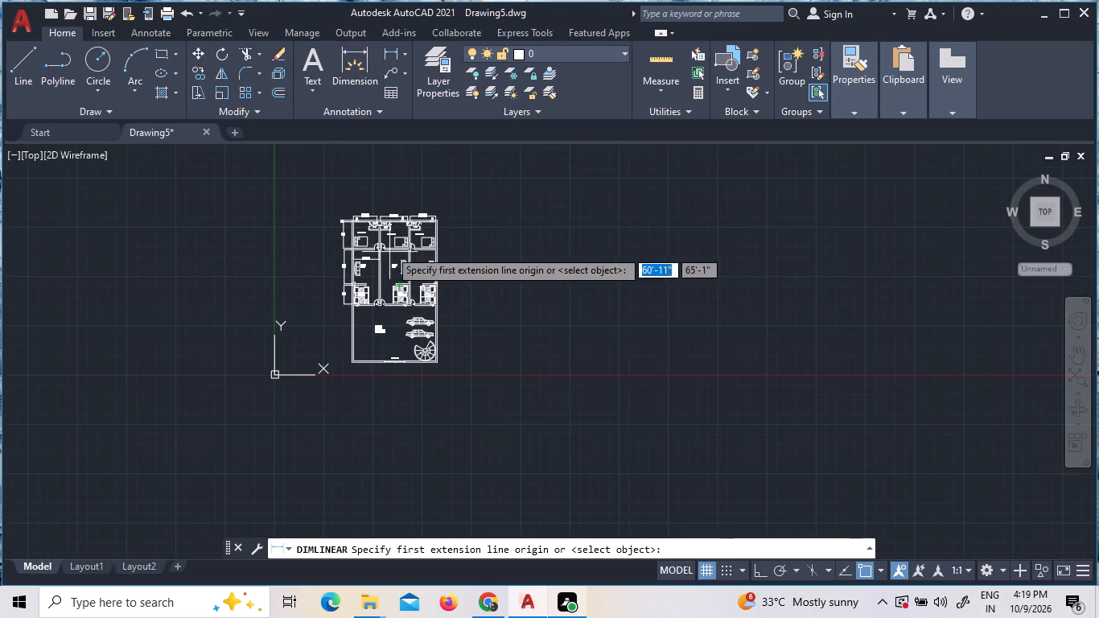
{"action": "scroll", "coordinate": [395, 228], "scroll_direction": "up", "scroll_amount": 4}
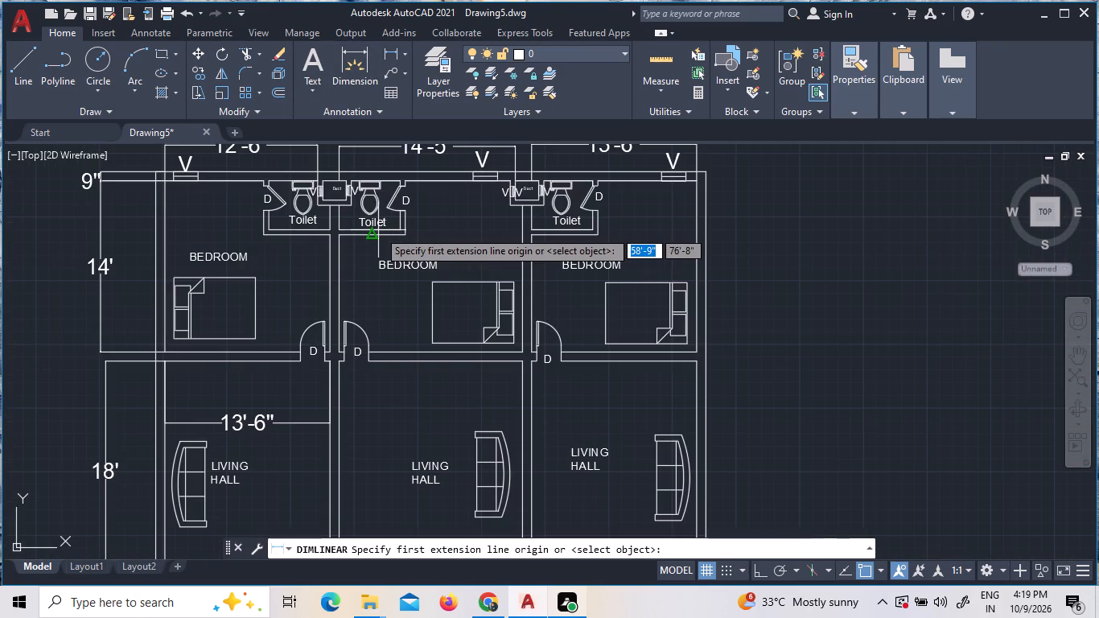
{"action": "left_click", "coordinate": [338, 425]}
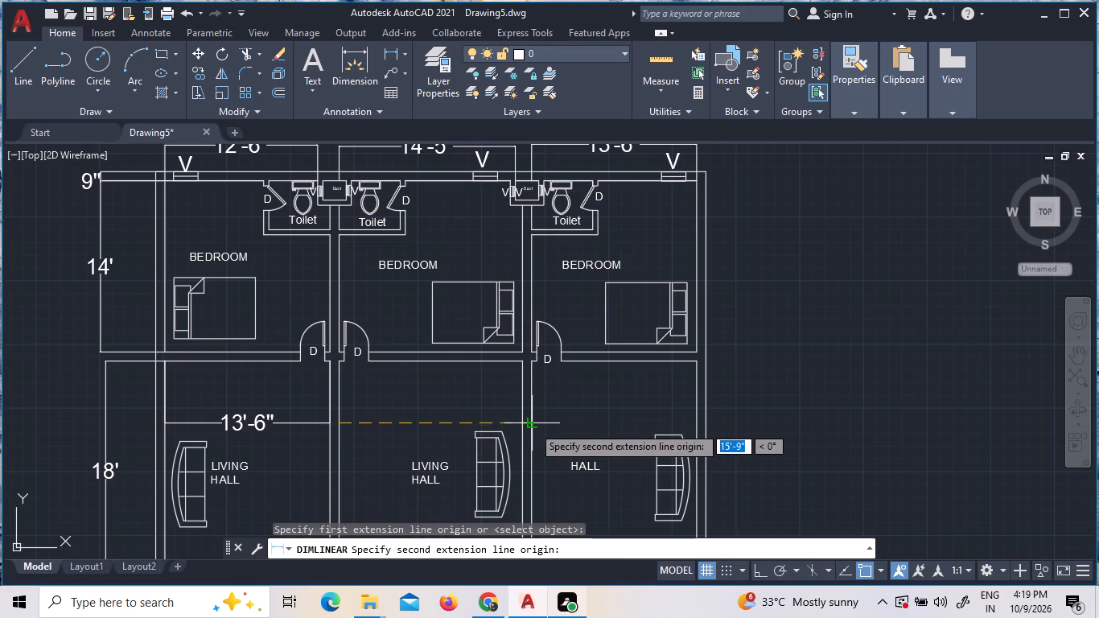
{"action": "left_click", "coordinate": [525, 426]}
{"action": "left_click", "coordinate": [504, 410]}
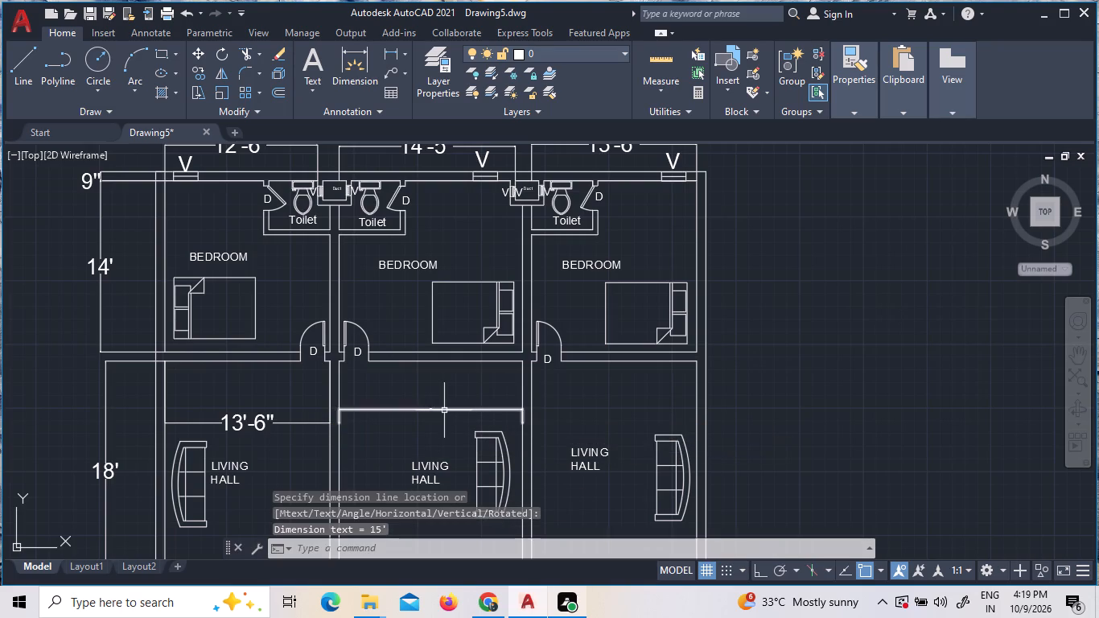
Set the text height of the middle living hall's width dimension to 1'-3".
{"action": "scroll", "coordinate": [430, 411], "scroll_direction": "up", "scroll_amount": 9}
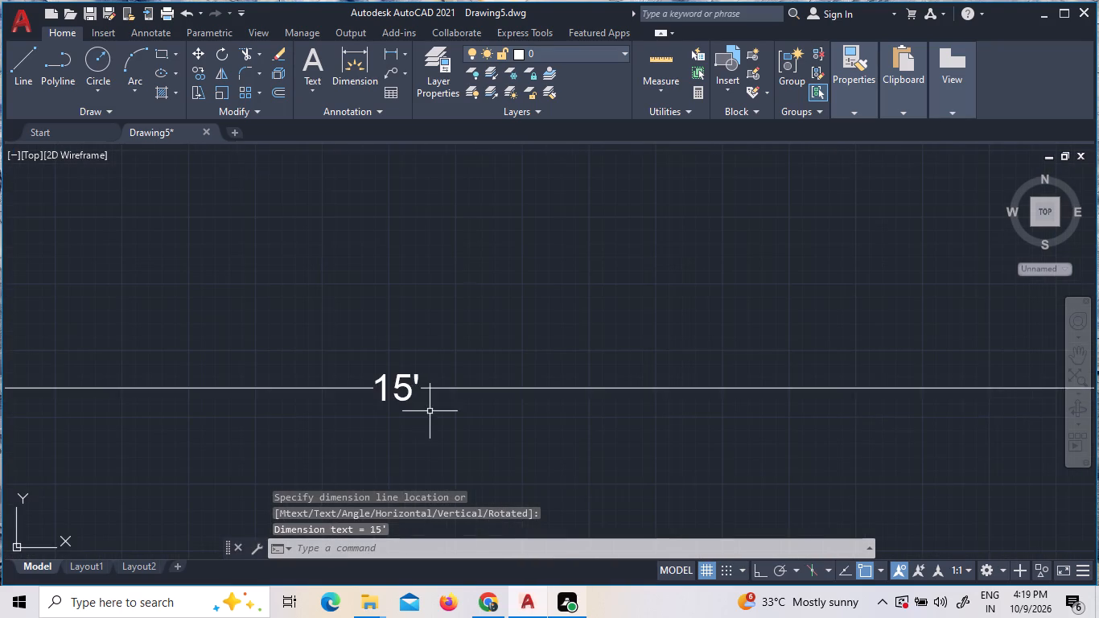
{"action": "left_click", "coordinate": [402, 392]}
{"action": "left_click", "coordinate": [371, 365]}
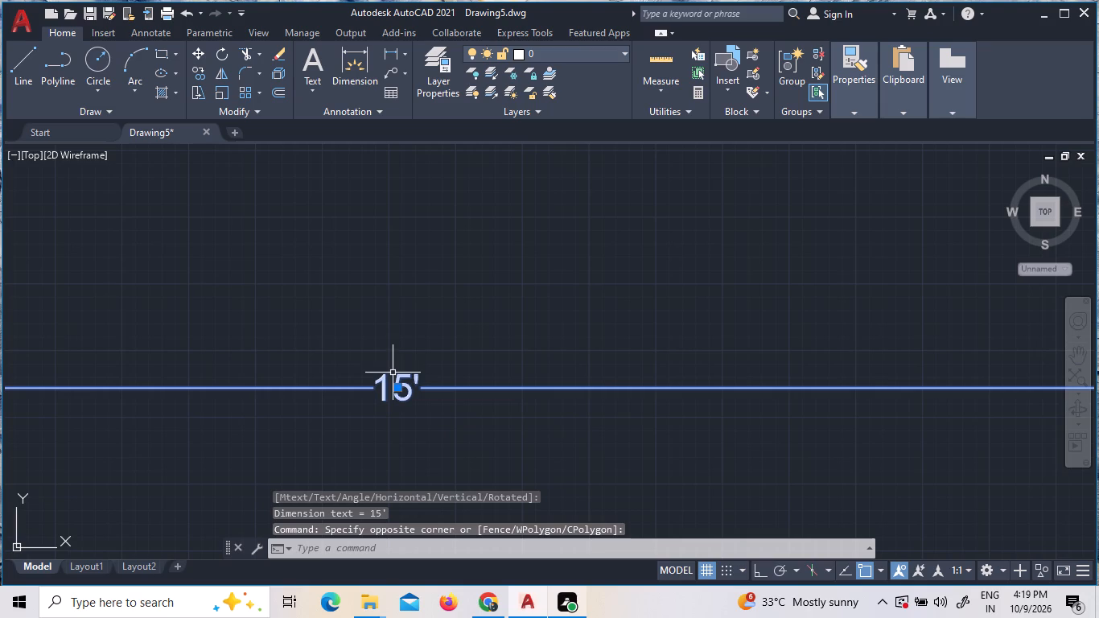
{"action": "triple_click", "coordinate": [409, 382]}
{"action": "left_click", "coordinate": [378, 363]}
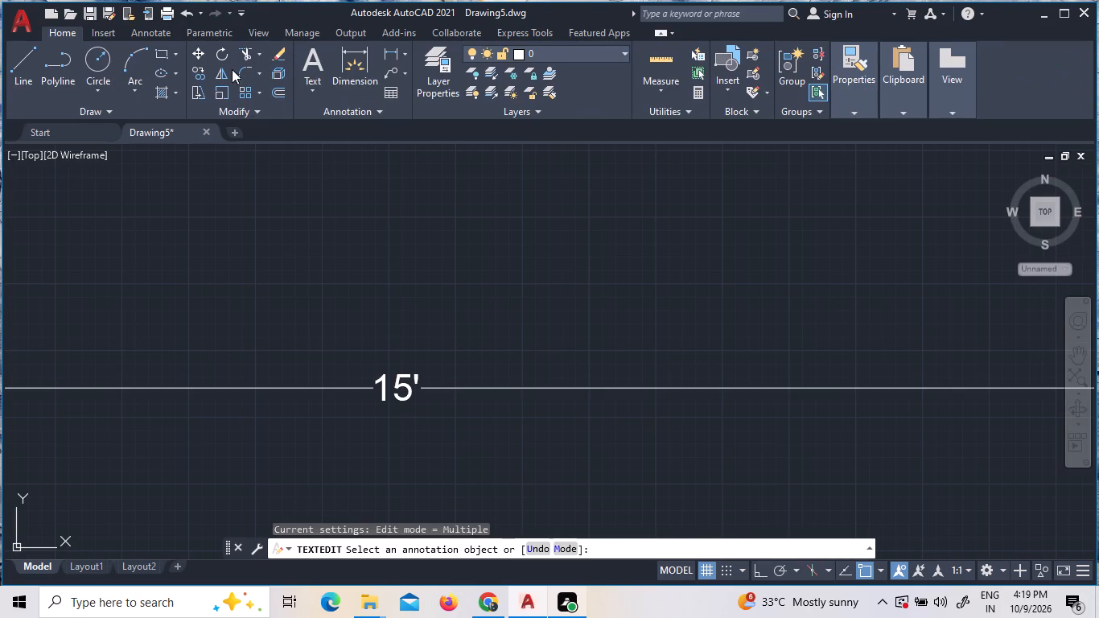
{"action": "triple_click", "coordinate": [401, 388]}
{"action": "double_click", "coordinate": [401, 388]}
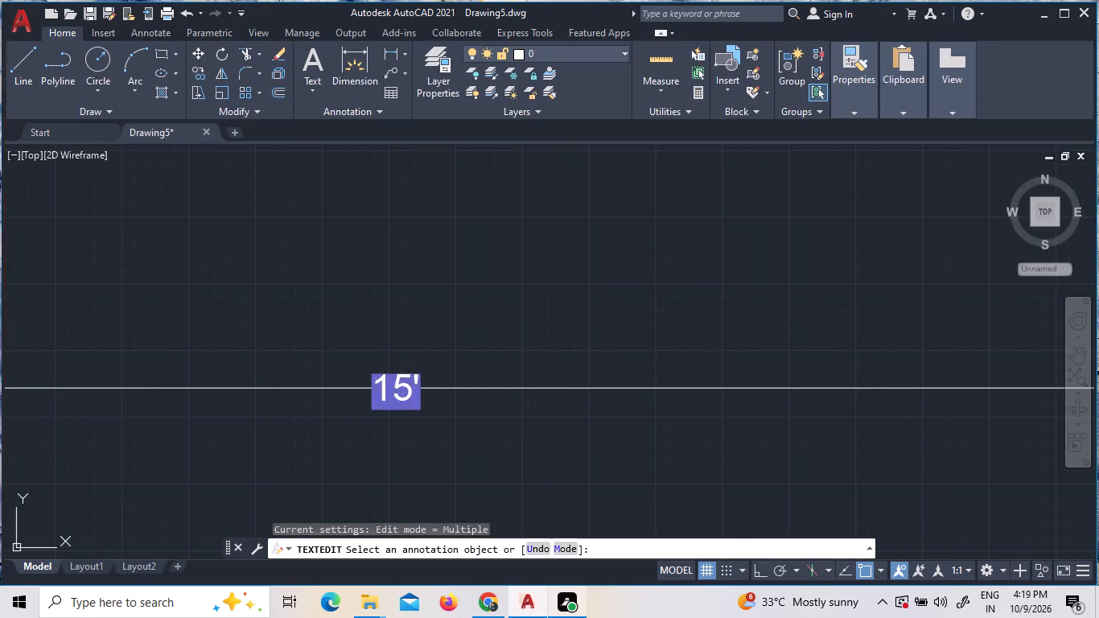
{"action": "left_click", "coordinate": [229, 71]}
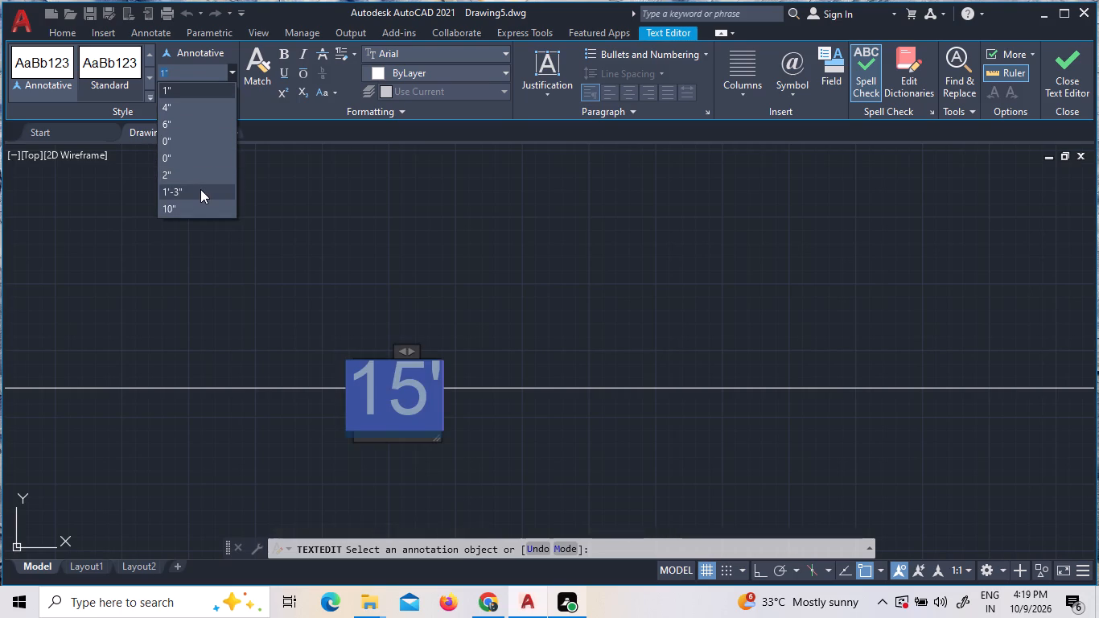
{"action": "left_click", "coordinate": [200, 189]}
{"action": "scroll", "coordinate": [245, 246], "scroll_direction": "down", "scroll_amount": 4}
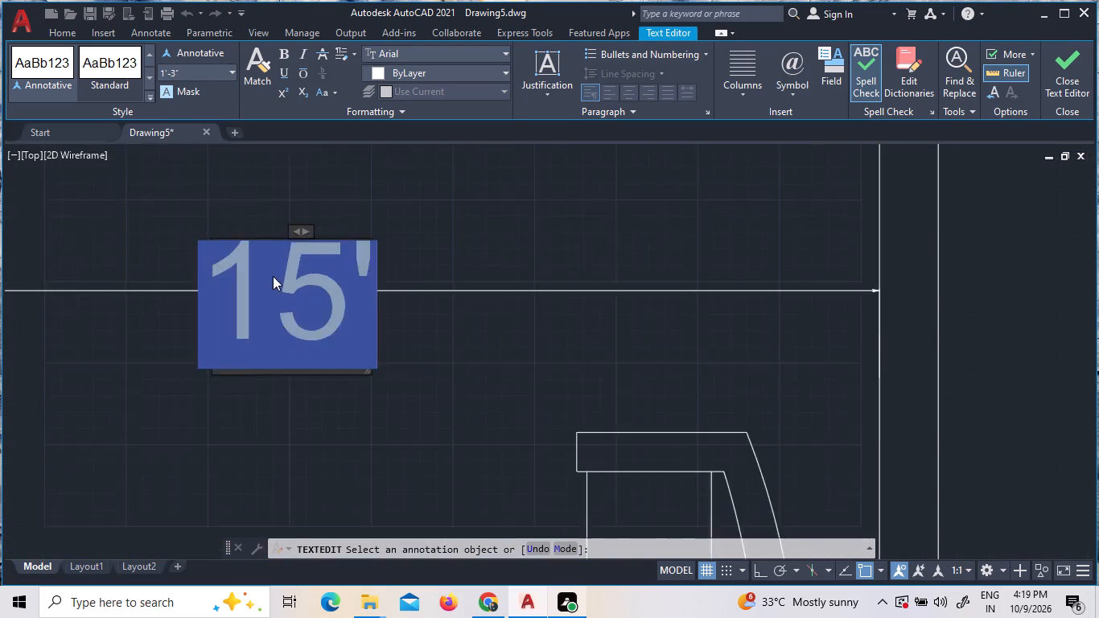
{"action": "left_click", "coordinate": [413, 205]}
Add a horizontal linear dimension across the third unit's living hall, from the partition wall to the outer wall, above the sofa.
{"action": "scroll", "coordinate": [414, 232], "scroll_direction": "down", "scroll_amount": 6}
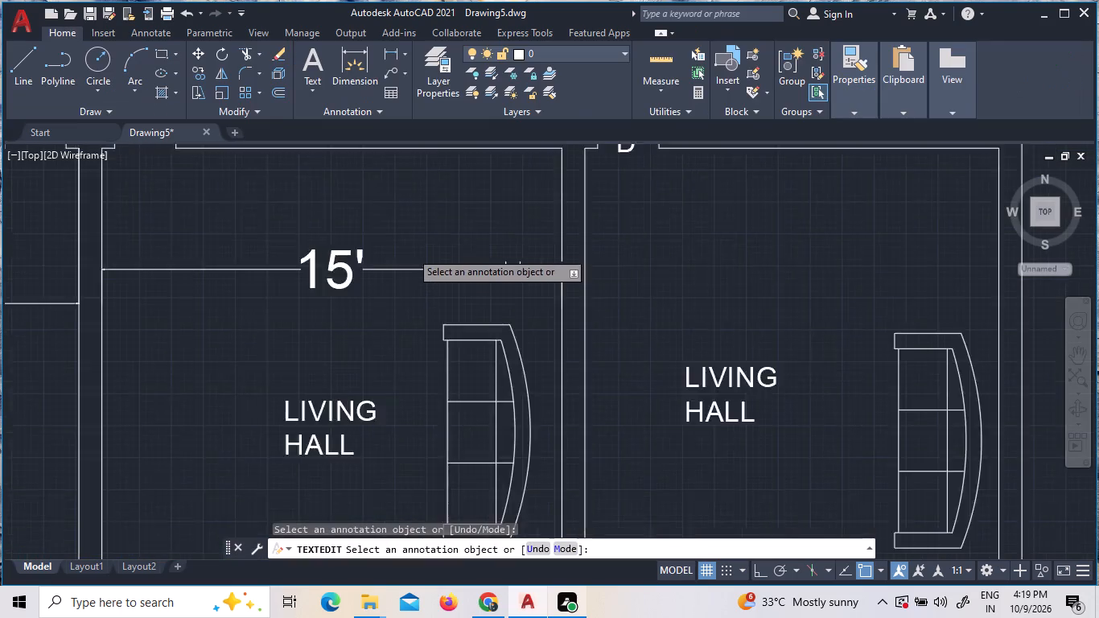
{"action": "scroll", "coordinate": [410, 253], "scroll_direction": "down", "scroll_amount": 1}
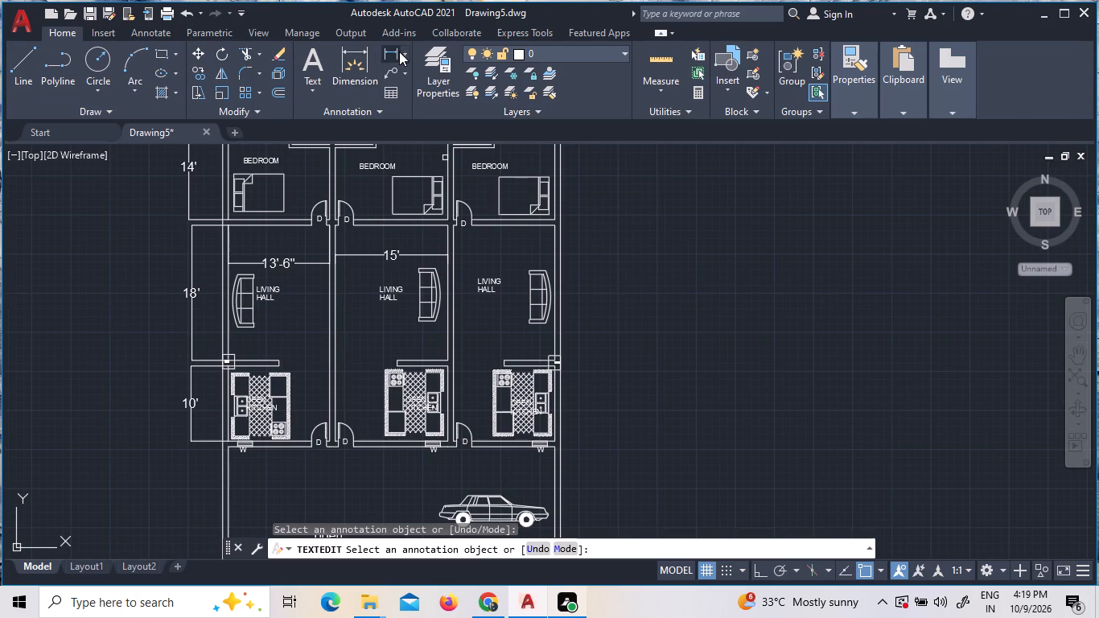
{"action": "left_click", "coordinate": [387, 52]}
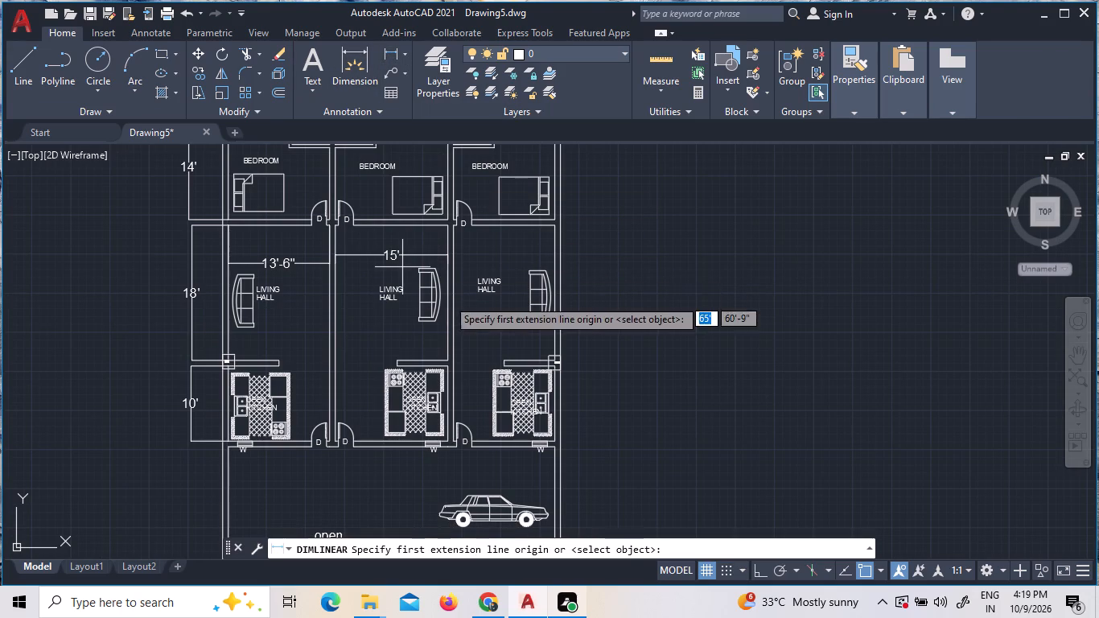
{"action": "scroll", "coordinate": [455, 261], "scroll_direction": "up", "scroll_amount": 1}
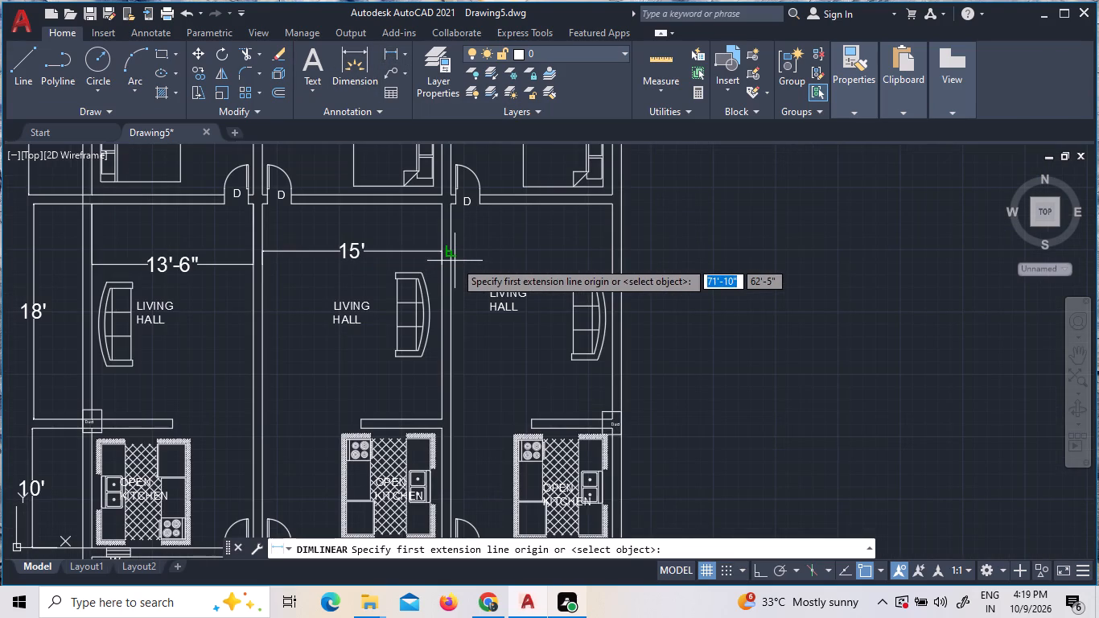
{"action": "left_click_drag", "start_coordinate": [447, 253], "coordinate": [455, 253]}
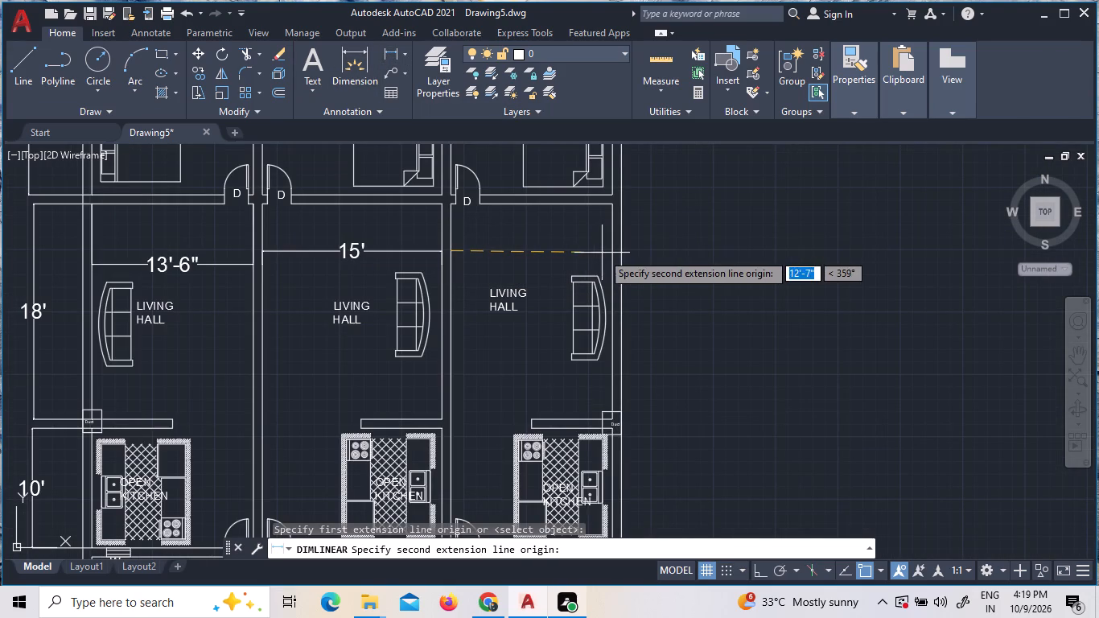
{"action": "left_click", "coordinate": [614, 252]}
{"action": "left_click", "coordinate": [602, 241]}
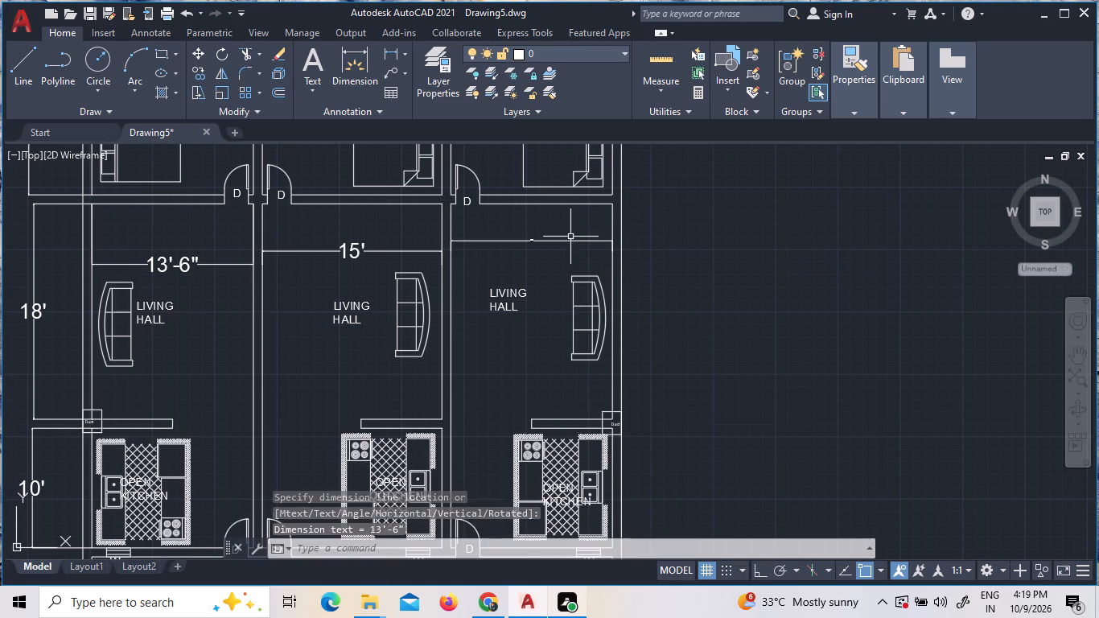
Set the text height of the third living hall's width dimension to 1'-3".
{"action": "scroll", "coordinate": [518, 241], "scroll_direction": "up", "scroll_amount": 5}
{"action": "scroll", "coordinate": [589, 245], "scroll_direction": "up", "scroll_amount": 4}
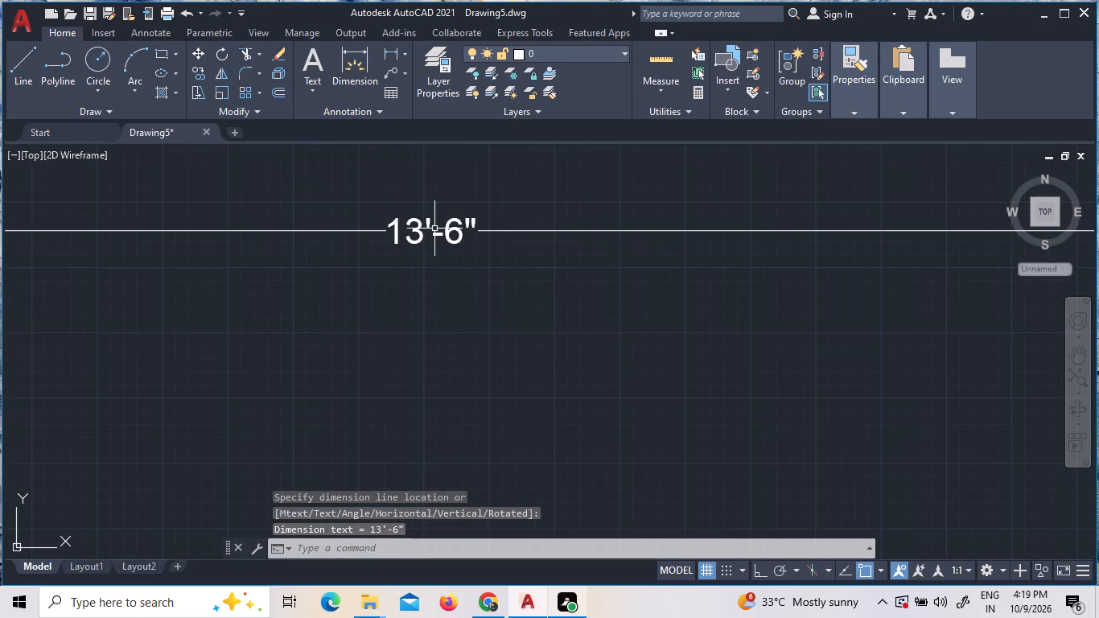
{"action": "triple_click", "coordinate": [418, 225]}
{"action": "triple_click", "coordinate": [418, 225]}
{"action": "left_click", "coordinate": [418, 225]}
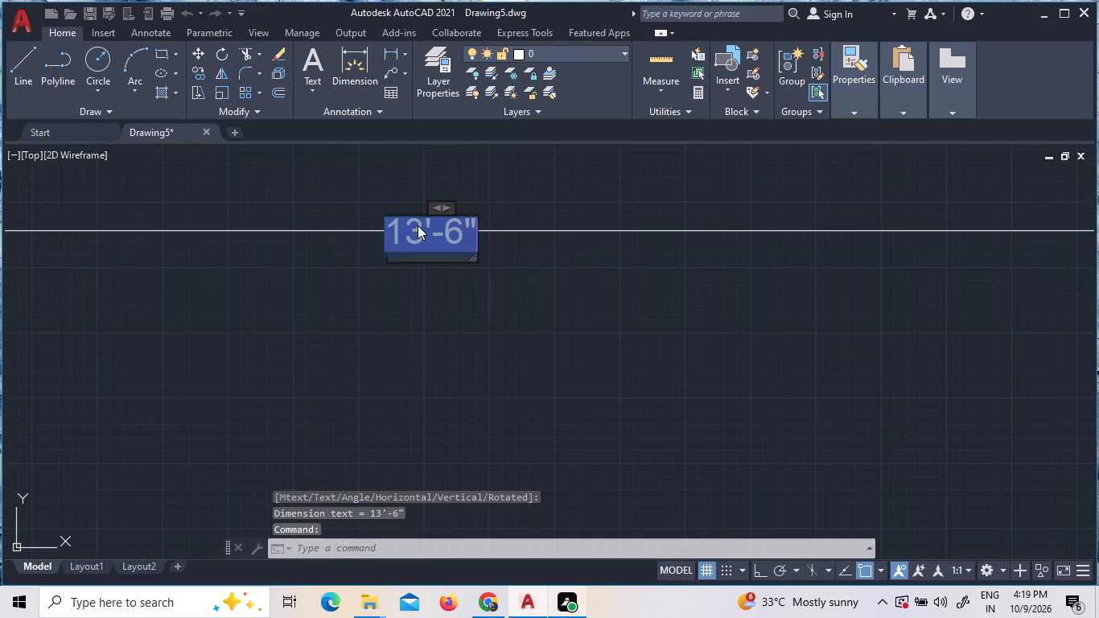
{"action": "left_click", "coordinate": [231, 69]}
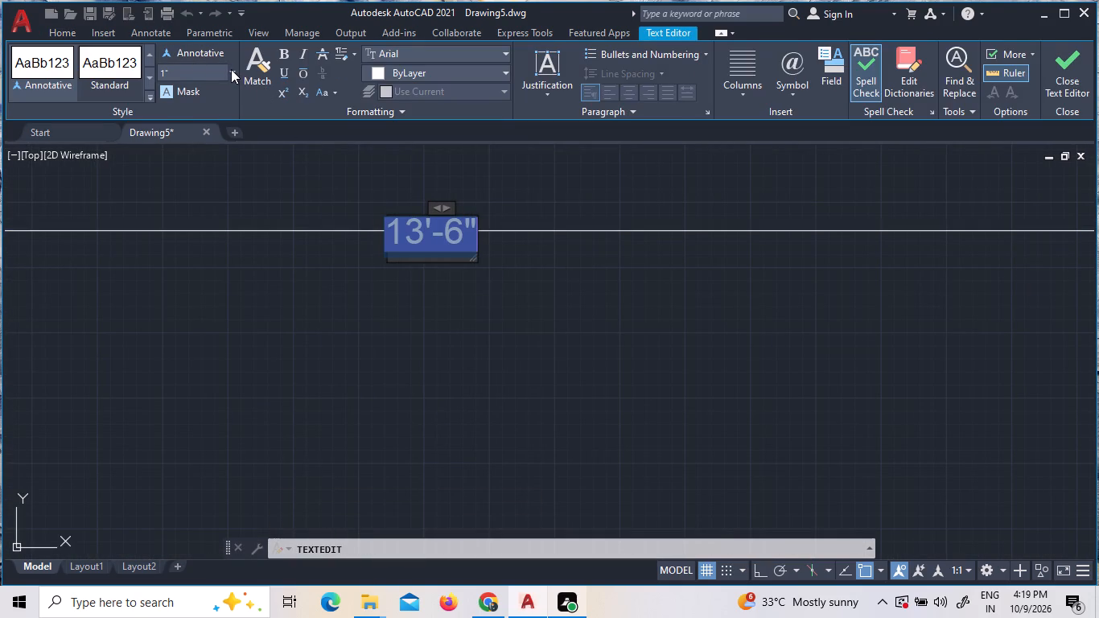
{"action": "left_click", "coordinate": [190, 190]}
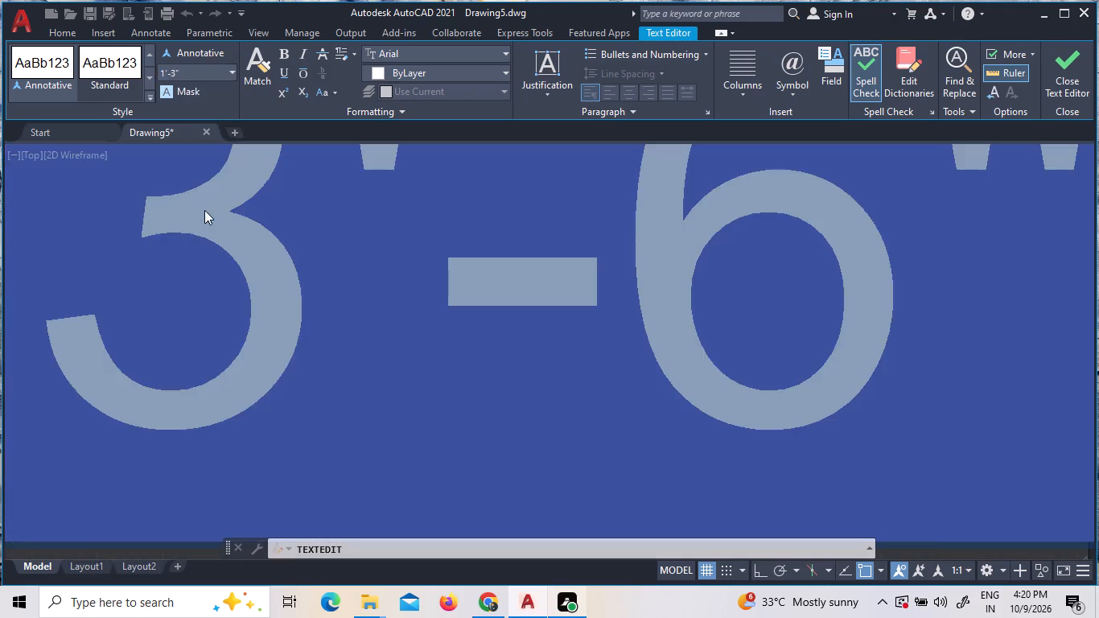
{"action": "scroll", "coordinate": [216, 237], "scroll_direction": "down", "scroll_amount": 5}
{"action": "left_click", "coordinate": [281, 366]}
Add a vertical linear dimension outside the open space's left wall, from the kitchen-side wall to the main gate wall.
{"action": "scroll", "coordinate": [383, 377], "scroll_direction": "down", "scroll_amount": 3}
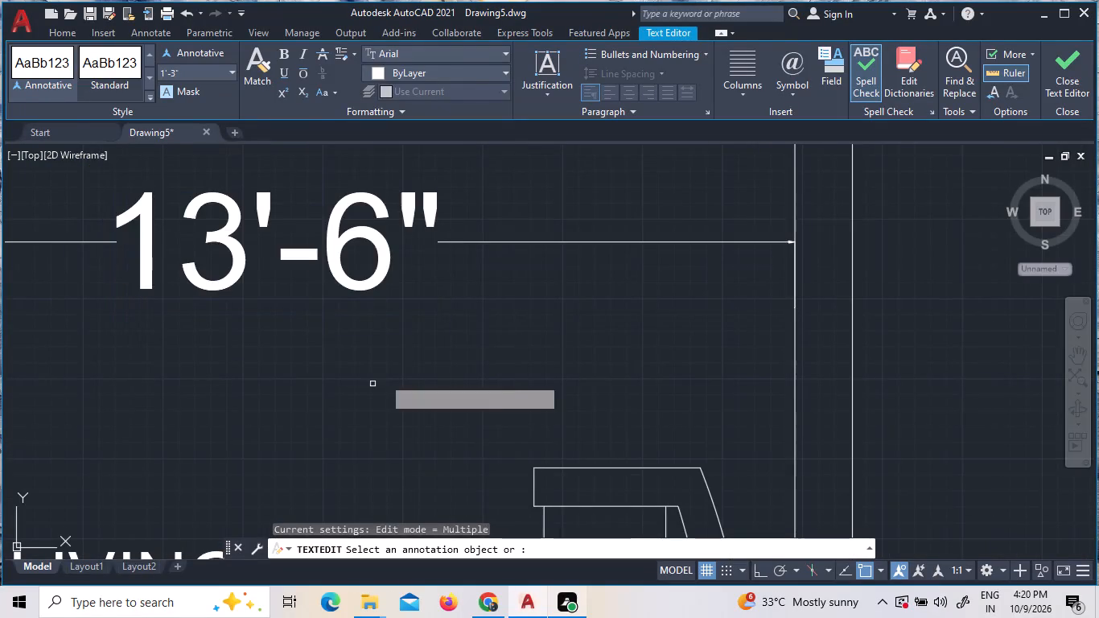
{"action": "scroll", "coordinate": [391, 363], "scroll_direction": "down", "scroll_amount": 4}
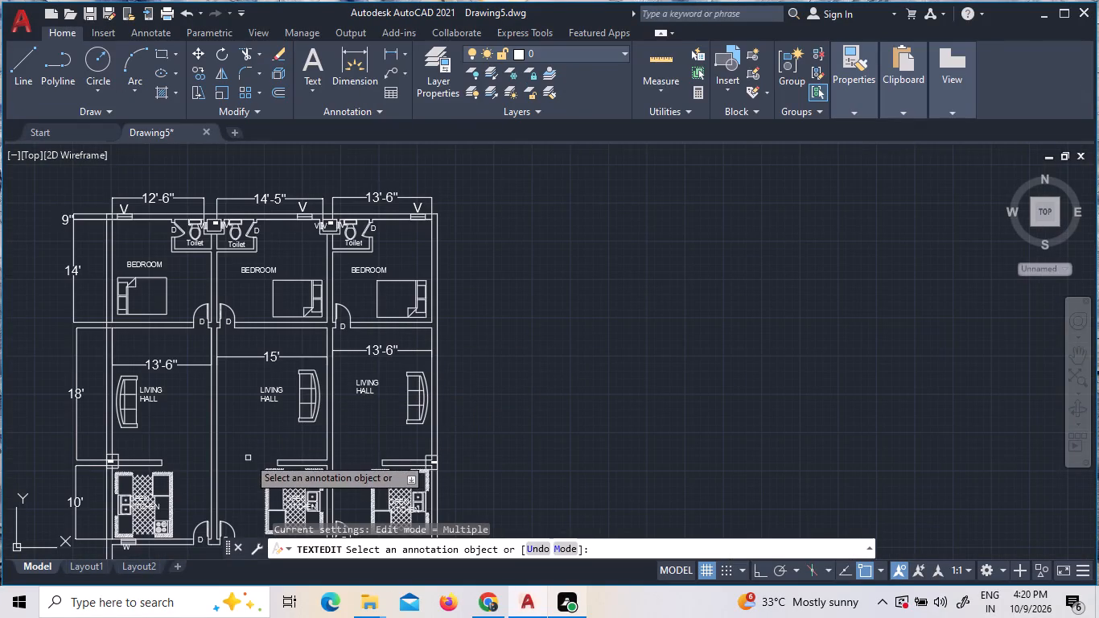
{"action": "middle_click_drag", "start_coordinate": [247, 454], "coordinate": [257, 360]}
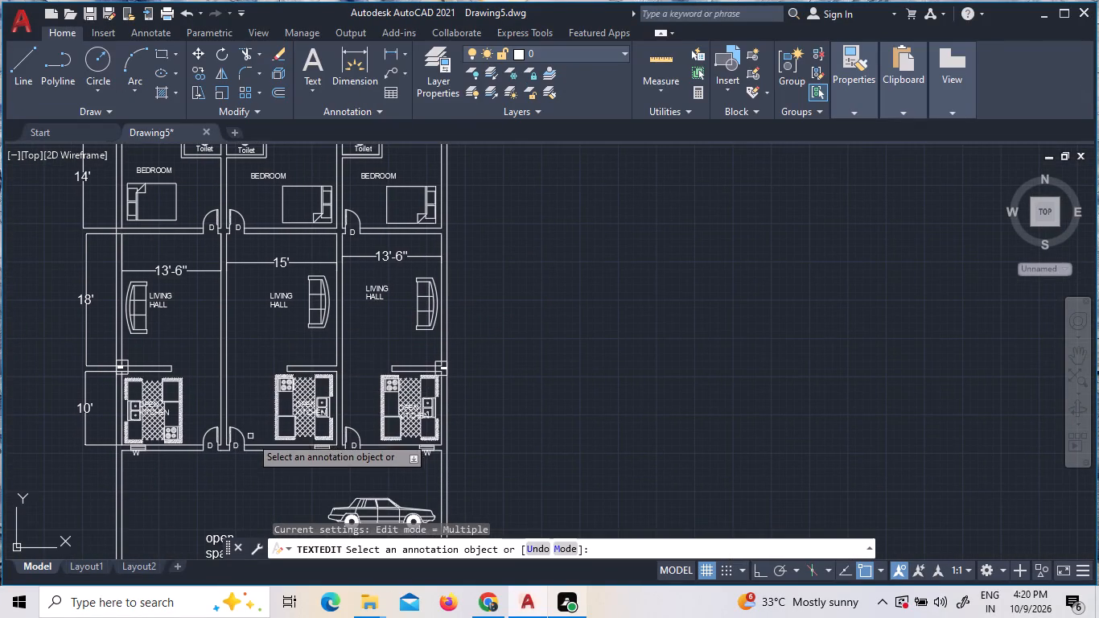
{"action": "scroll", "coordinate": [244, 405], "scroll_direction": "down", "scroll_amount": 2}
{"action": "scroll", "coordinate": [247, 463], "scroll_direction": "up", "scroll_amount": 2}
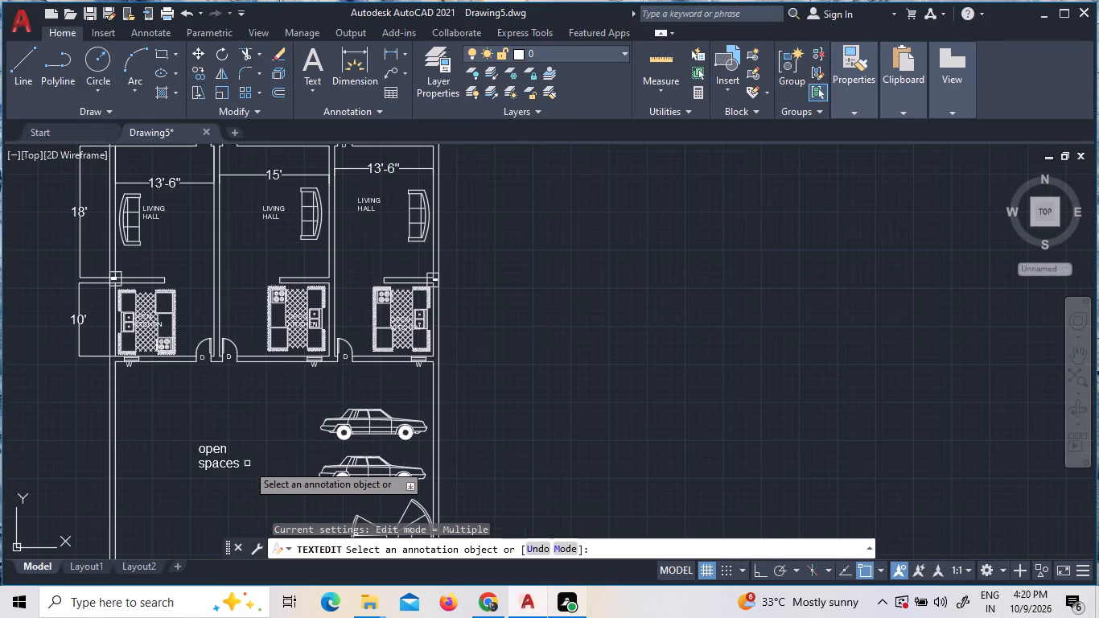
{"action": "scroll", "coordinate": [248, 462], "scroll_direction": "down", "scroll_amount": 1}
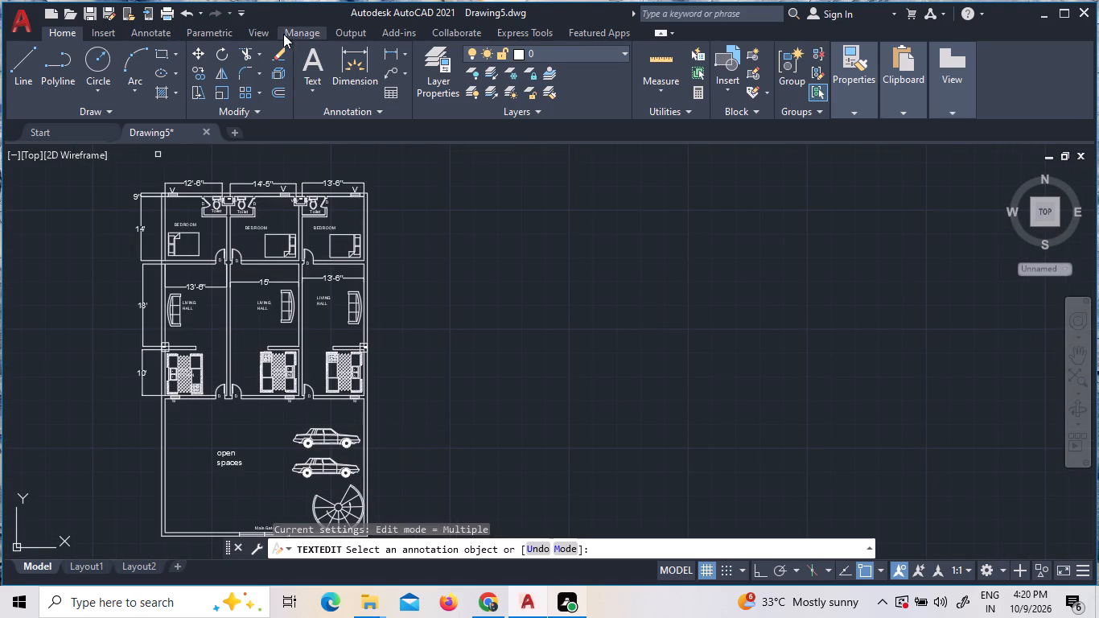
{"action": "left_click", "coordinate": [396, 49]}
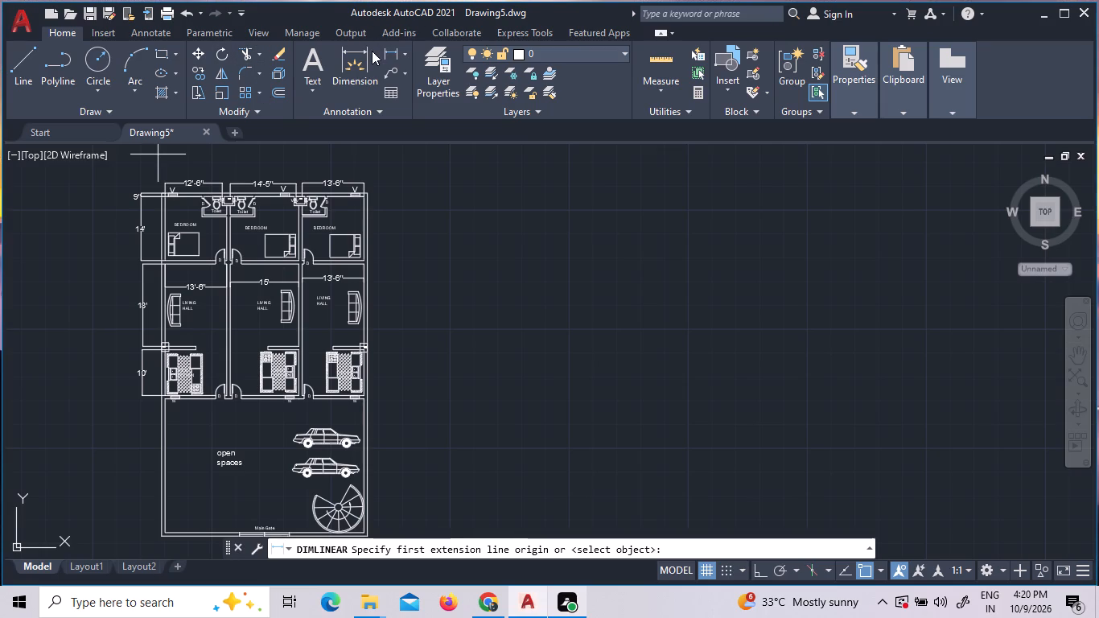
{"action": "left_click", "coordinate": [393, 51]}
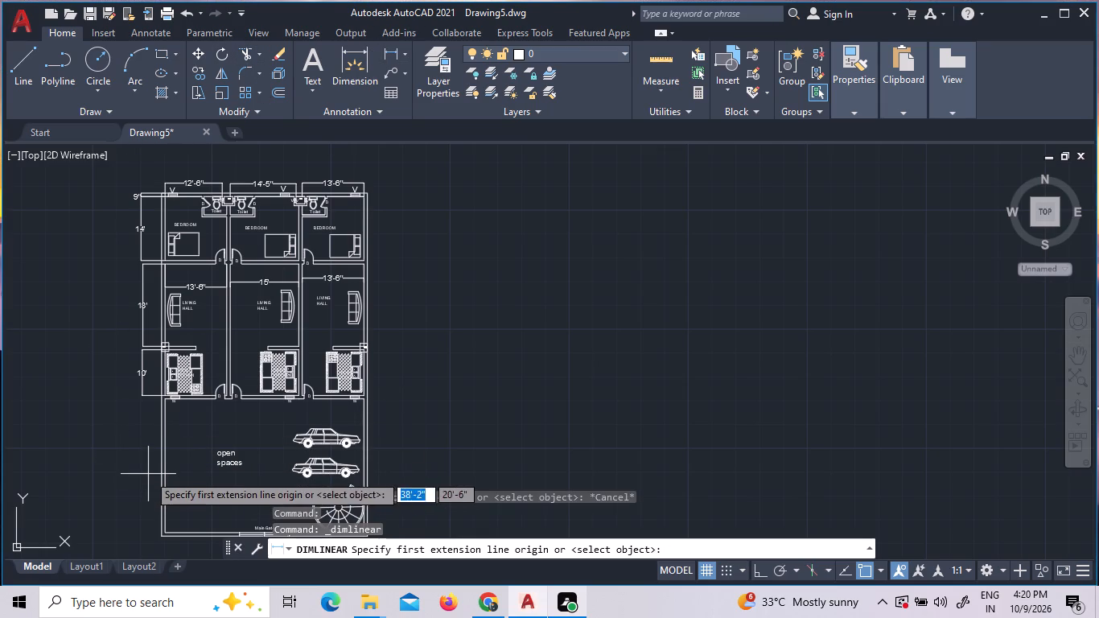
{"action": "scroll", "coordinate": [154, 471], "scroll_direction": "up", "scroll_amount": 4}
{"action": "scroll", "coordinate": [231, 302], "scroll_direction": "down", "scroll_amount": 1}
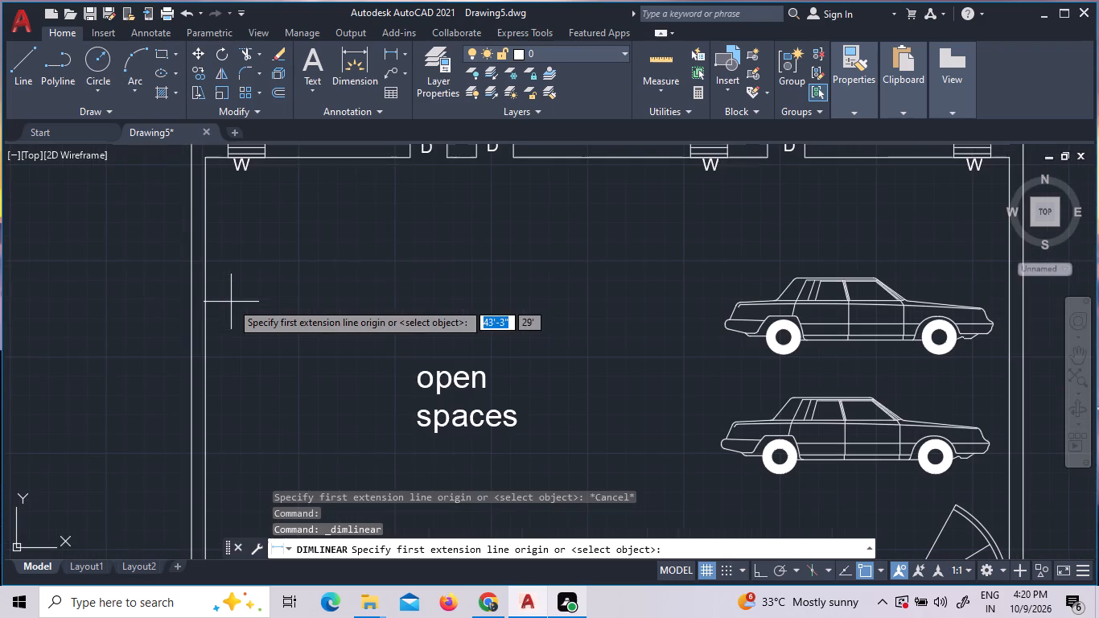
{"action": "left_click", "coordinate": [207, 155]}
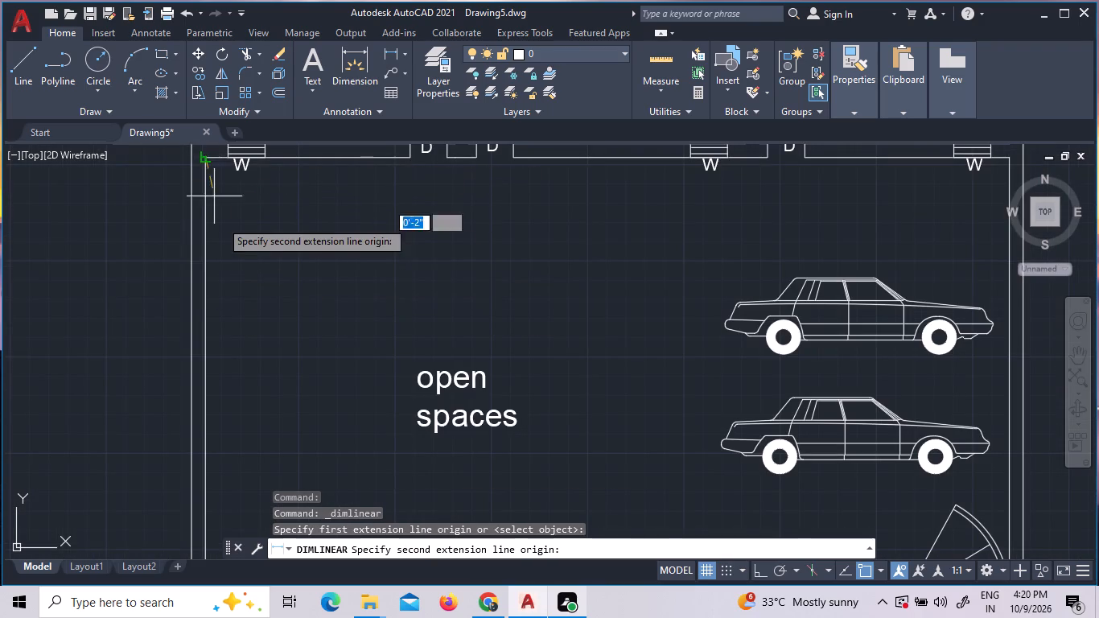
{"action": "scroll", "coordinate": [226, 233], "scroll_direction": "down", "scroll_amount": 4}
{"action": "scroll", "coordinate": [209, 311], "scroll_direction": "up", "scroll_amount": 5}
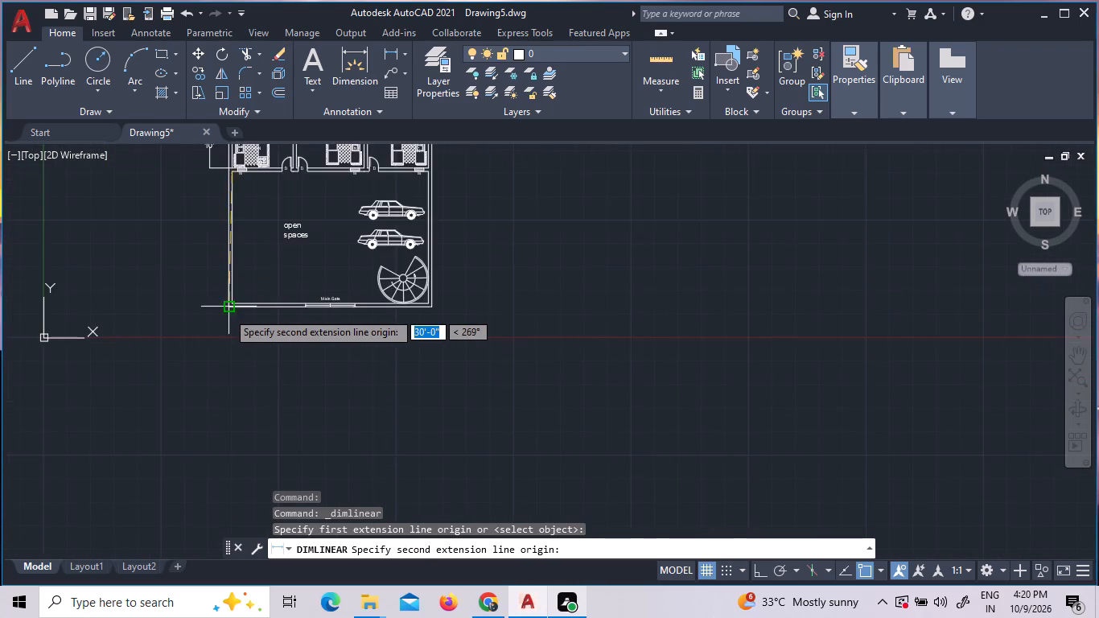
{"action": "left_click", "coordinate": [239, 290]}
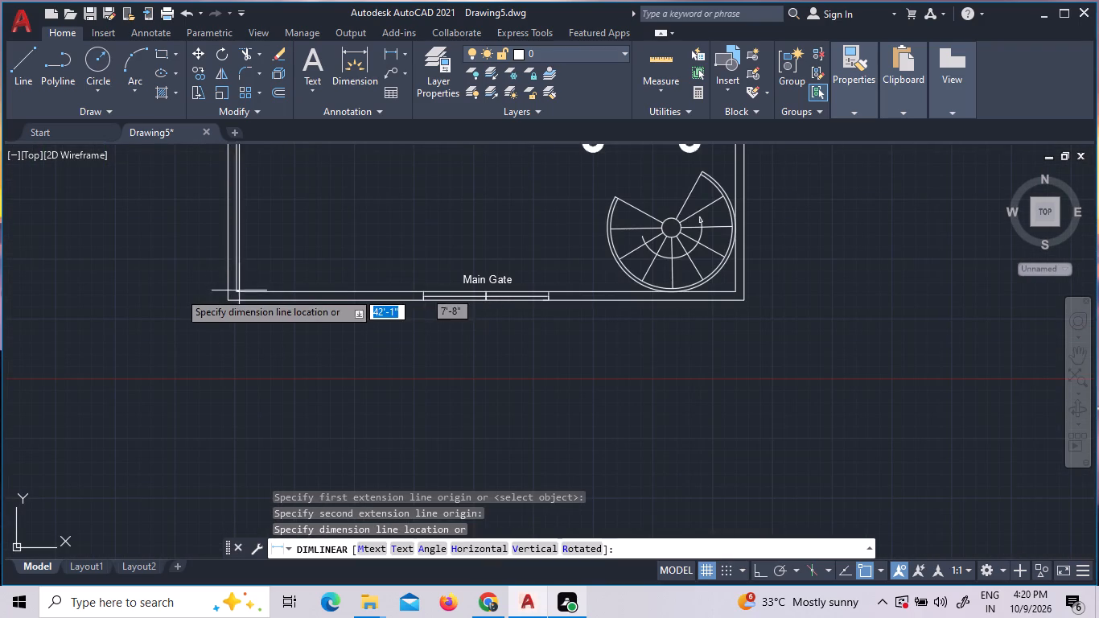
{"action": "left_click", "coordinate": [138, 298]}
Set the text height of the open space's vertical dimension to 1'-3".
{"action": "scroll", "coordinate": [193, 356], "scroll_direction": "down", "scroll_amount": 3}
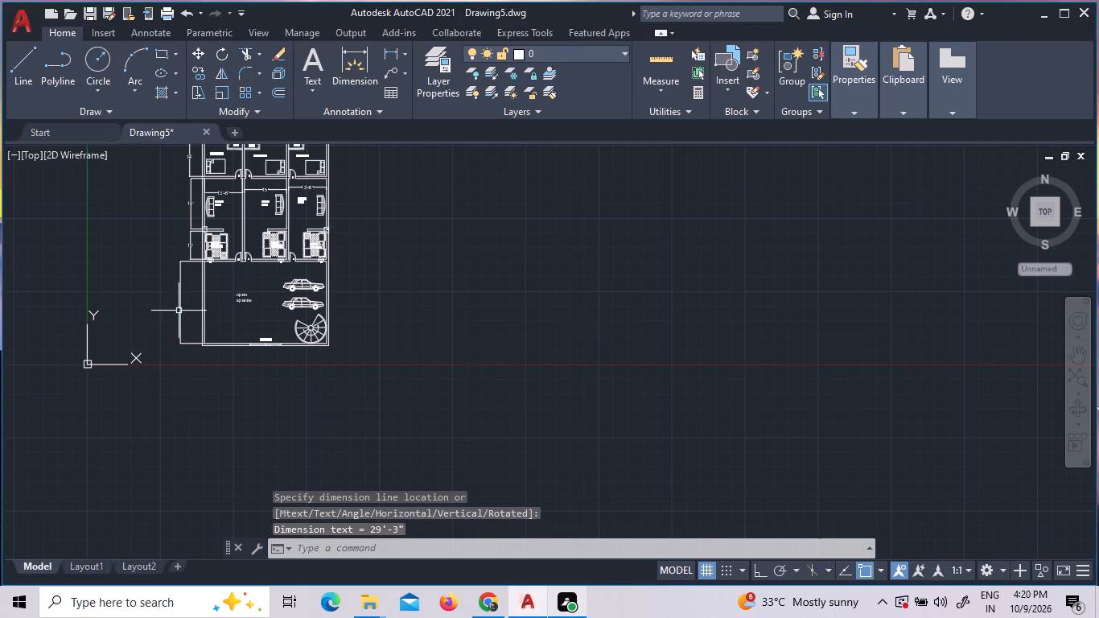
{"action": "scroll", "coordinate": [174, 303], "scroll_direction": "up", "scroll_amount": 9}
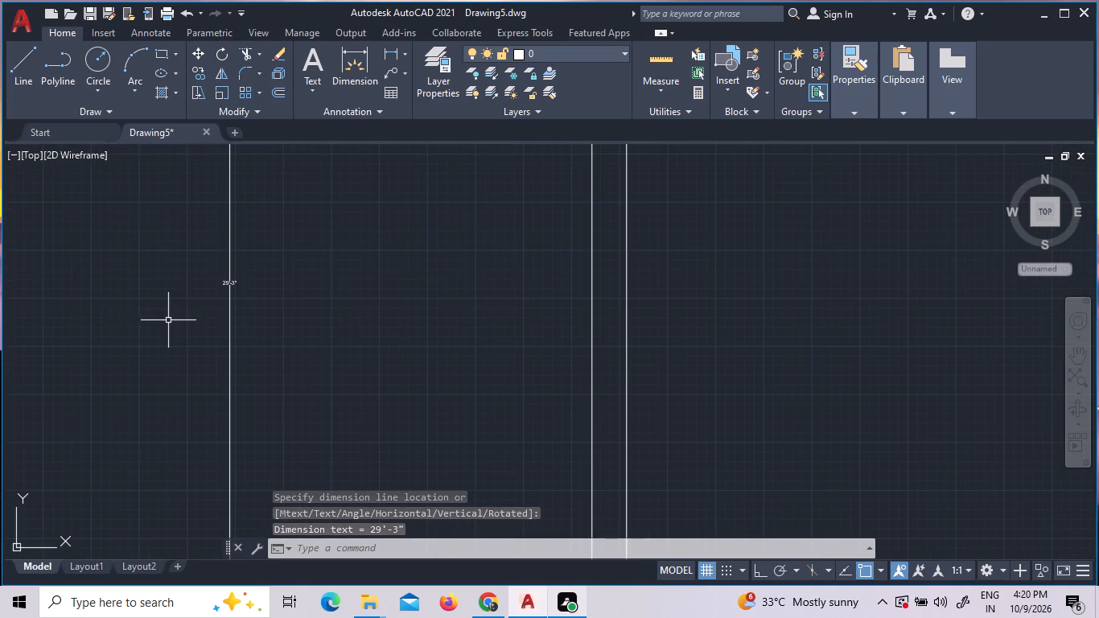
{"action": "scroll", "coordinate": [225, 287], "scroll_direction": "up", "scroll_amount": 5}
{"action": "left_click", "coordinate": [228, 250]}
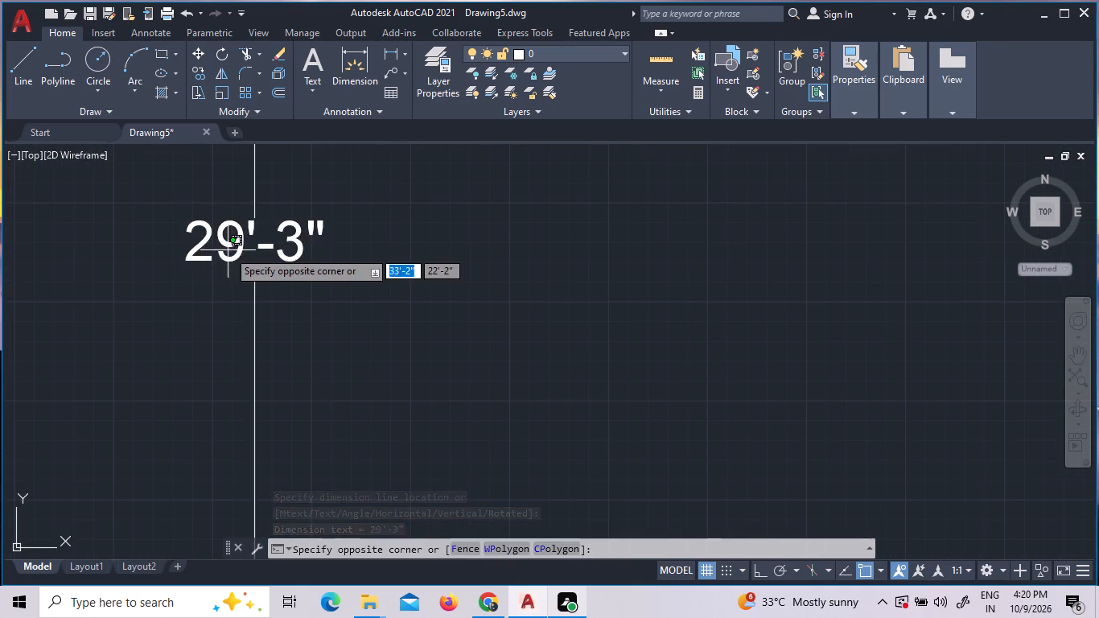
{"action": "left_click", "coordinate": [182, 226]}
{"action": "triple_click", "coordinate": [234, 242]}
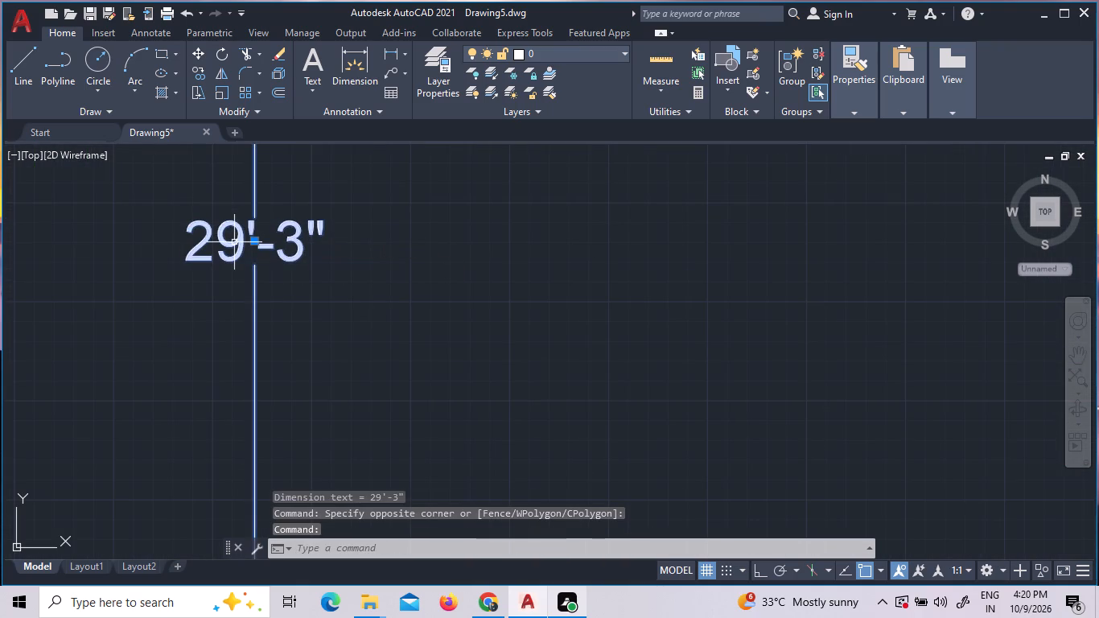
{"action": "double_click", "coordinate": [234, 242]}
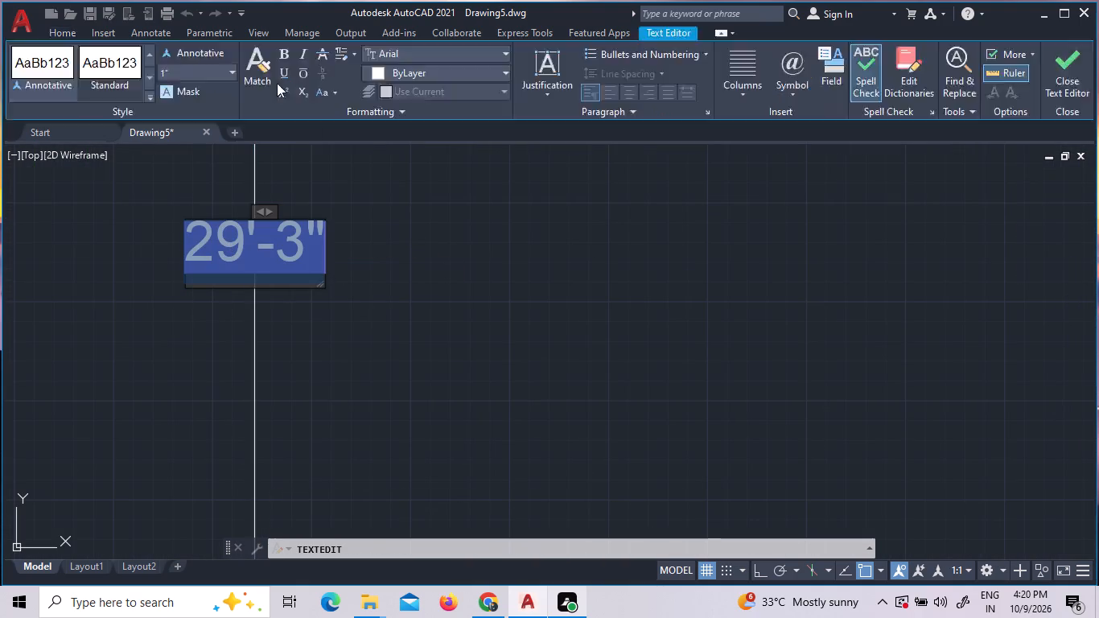
{"action": "left_click", "coordinate": [236, 70]}
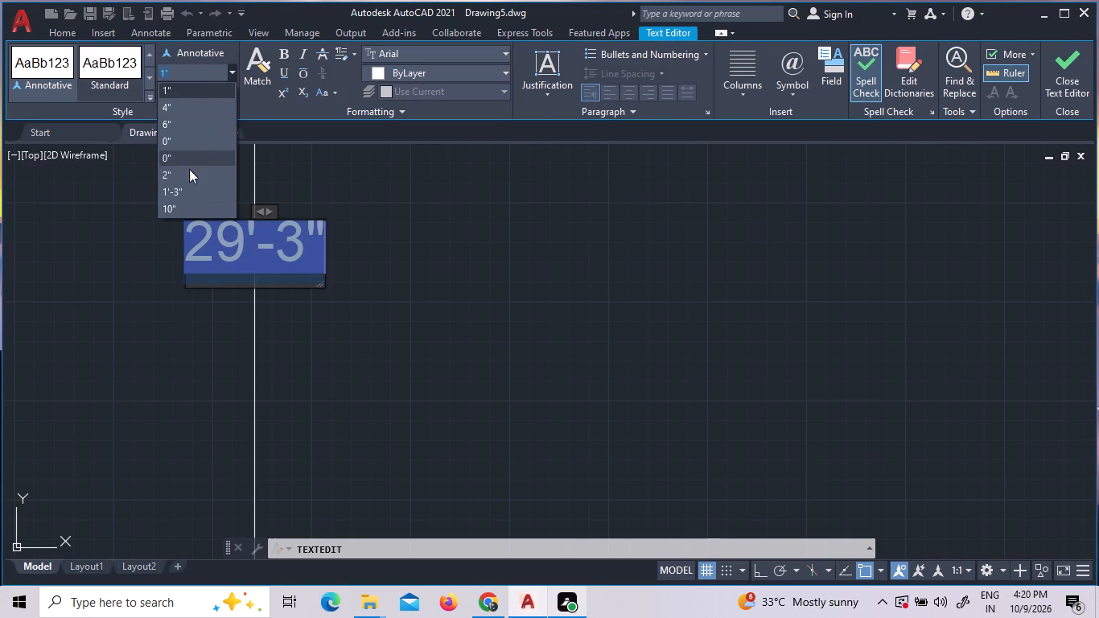
{"action": "left_click", "coordinate": [182, 190]}
{"action": "scroll", "coordinate": [256, 337], "scroll_direction": "down", "scroll_amount": 2}
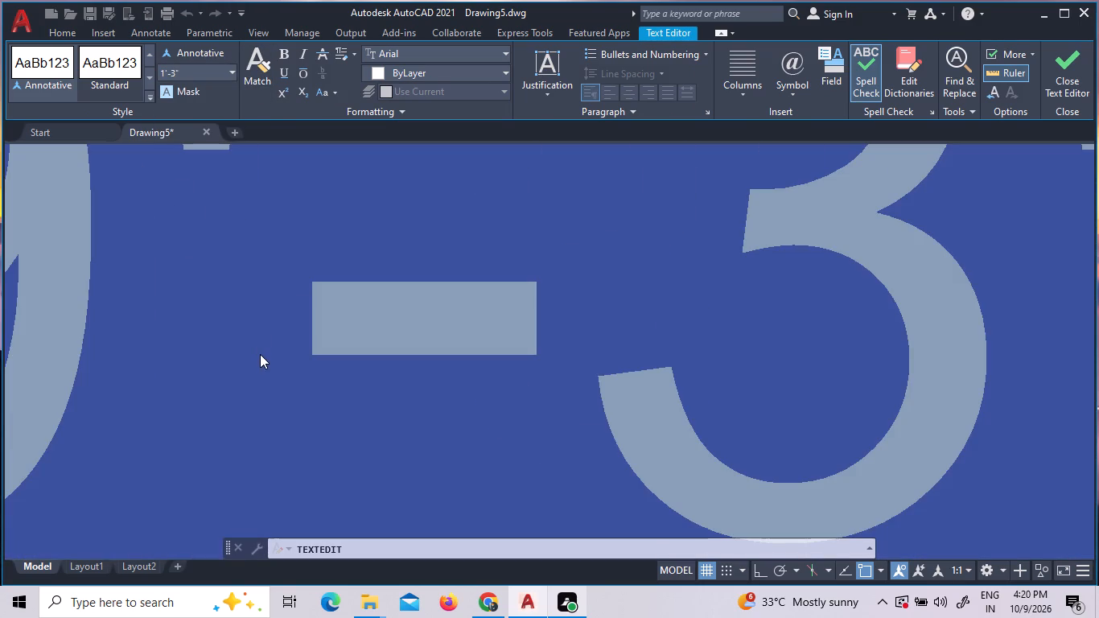
{"action": "scroll", "coordinate": [260, 354], "scroll_direction": "down", "scroll_amount": 5}
{"action": "left_click", "coordinate": [323, 299]}
{"action": "scroll", "coordinate": [323, 298], "scroll_direction": "down", "scroll_amount": 6}
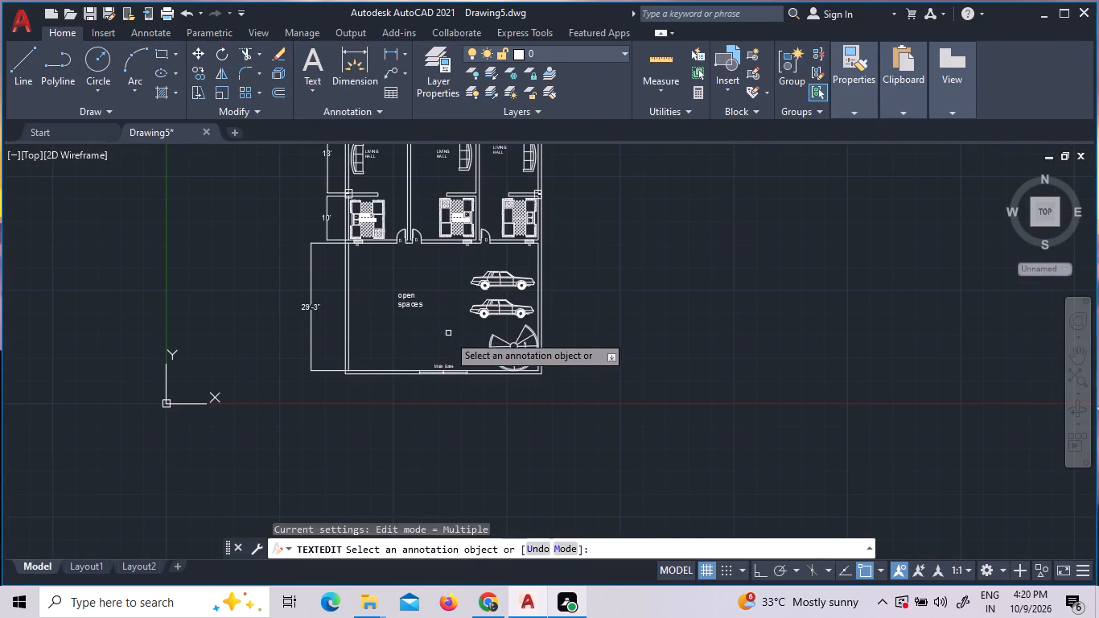
{"action": "scroll", "coordinate": [451, 356], "scroll_direction": "down", "scroll_amount": 1}
{"action": "middle_click_drag", "start_coordinate": [447, 284], "coordinate": [399, 357]}
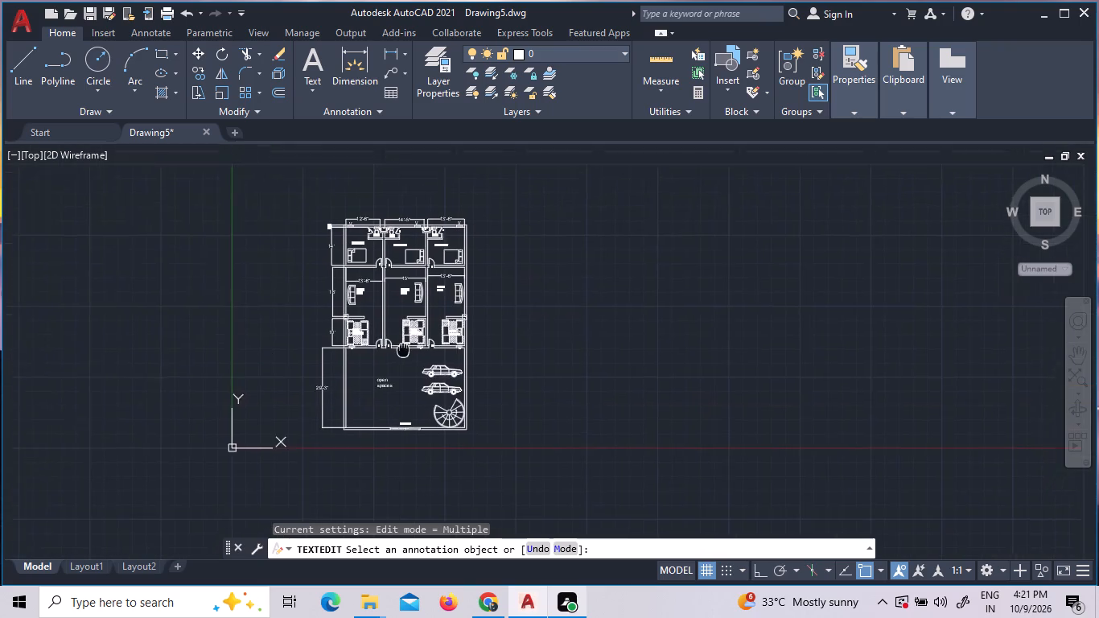
{"action": "middle_click_drag", "start_coordinate": [399, 357], "coordinate": [381, 406]}
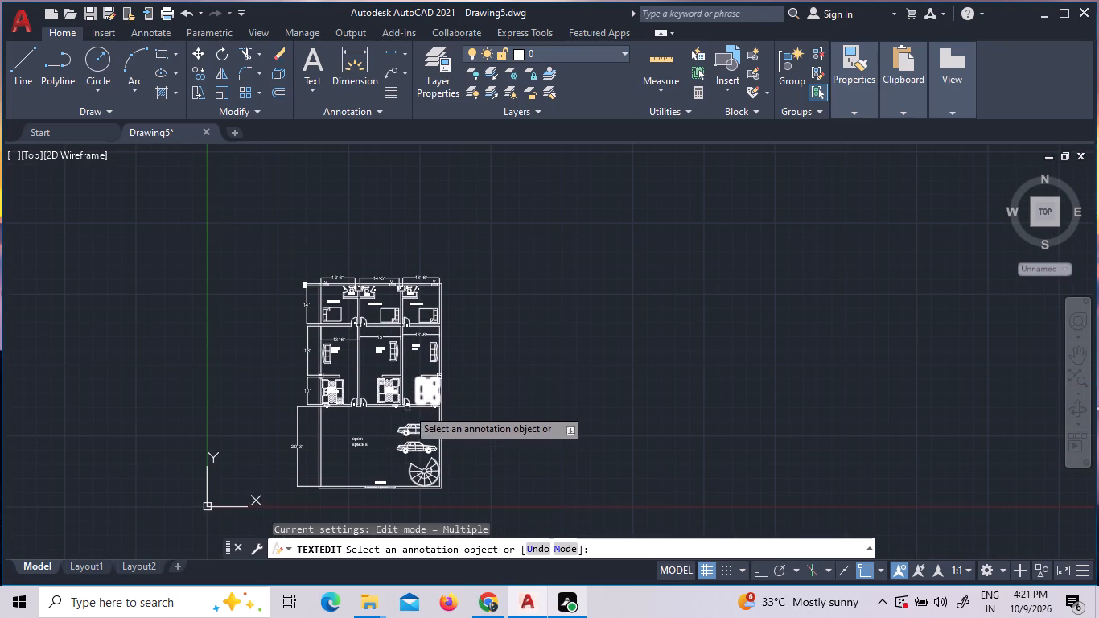
{"action": "scroll", "coordinate": [399, 418], "scroll_direction": "up", "scroll_amount": 2}
{"action": "key", "text": "Escape"}
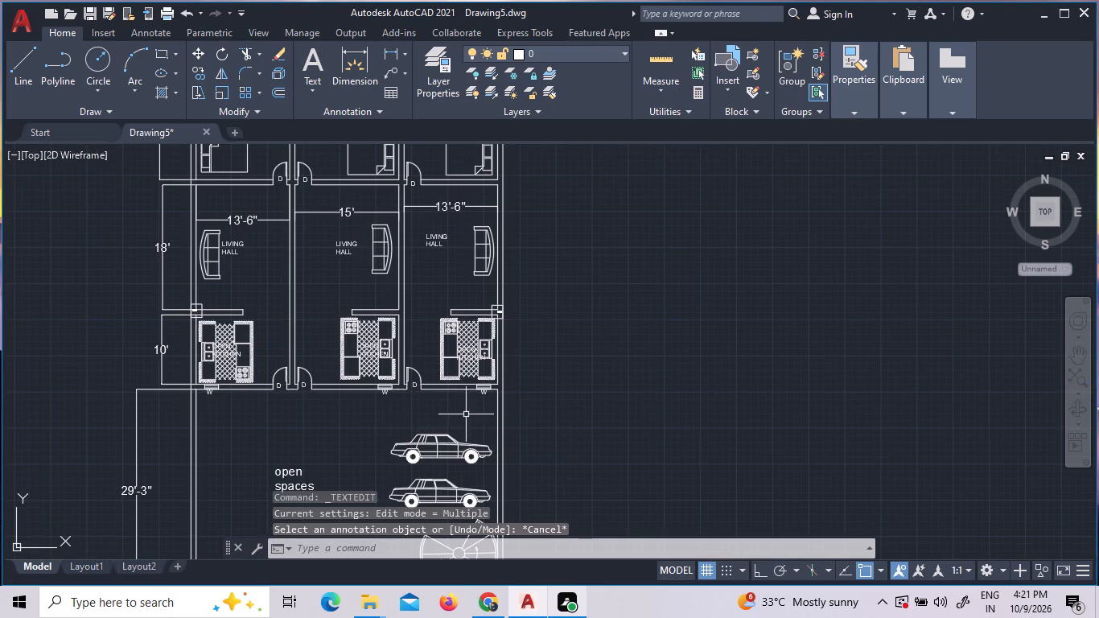
Select both side walls' outer lines, the gate wall's line pairs beside the main gate, and the open space's inner side lines.
{"action": "left_click", "coordinate": [502, 402]}
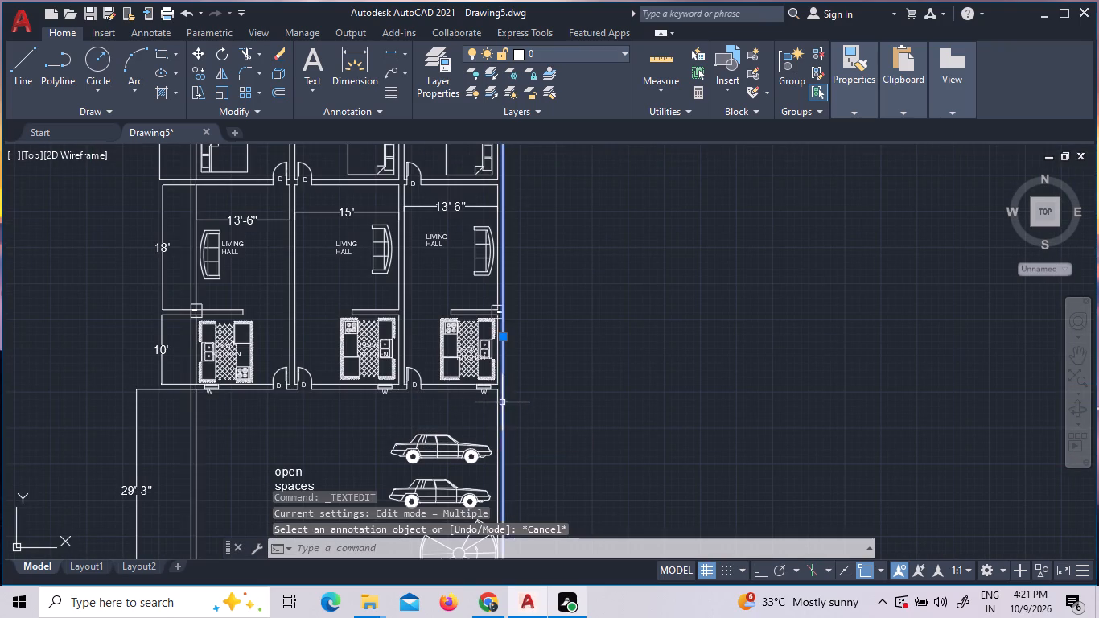
{"action": "left_click", "coordinate": [191, 415]}
{"action": "scroll", "coordinate": [278, 353], "scroll_direction": "down", "scroll_amount": 3}
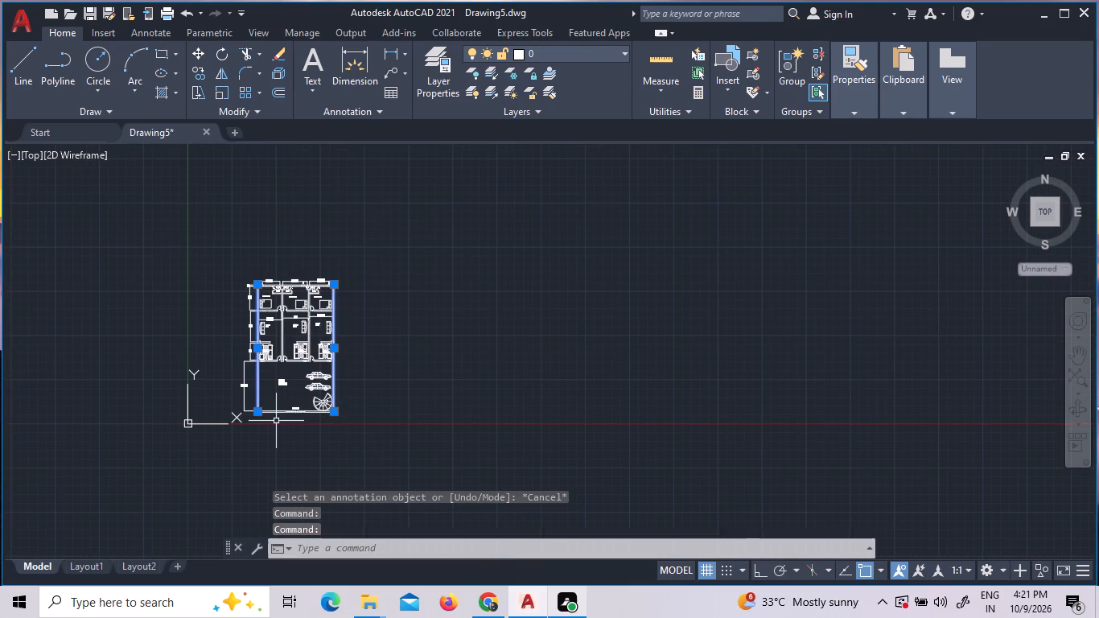
{"action": "scroll", "coordinate": [281, 414], "scroll_direction": "up", "scroll_amount": 6}
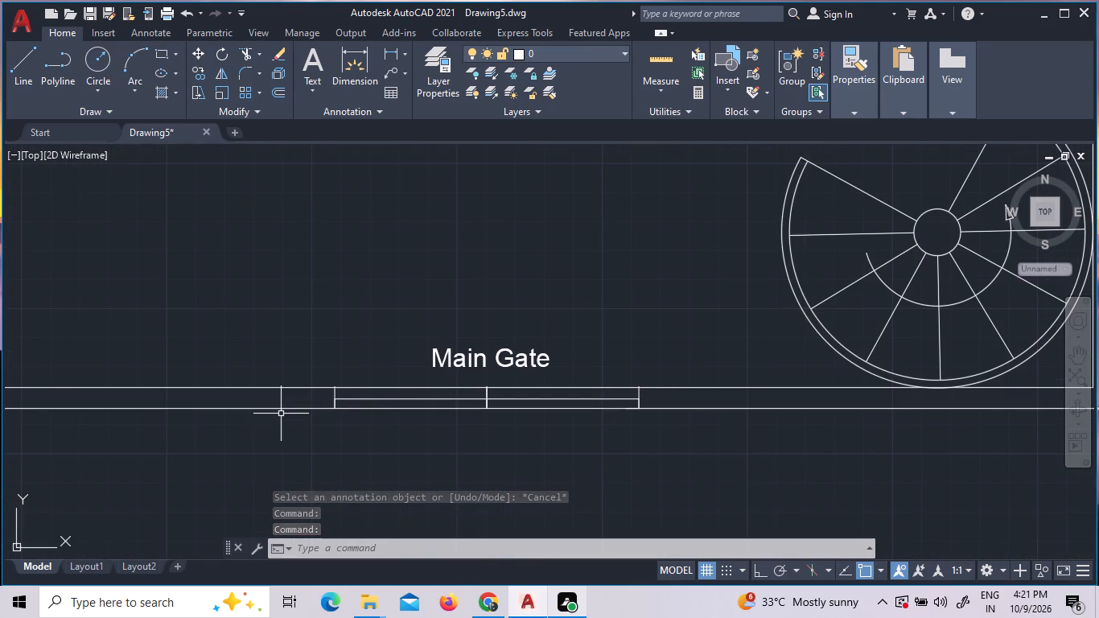
{"action": "left_click", "coordinate": [280, 407]}
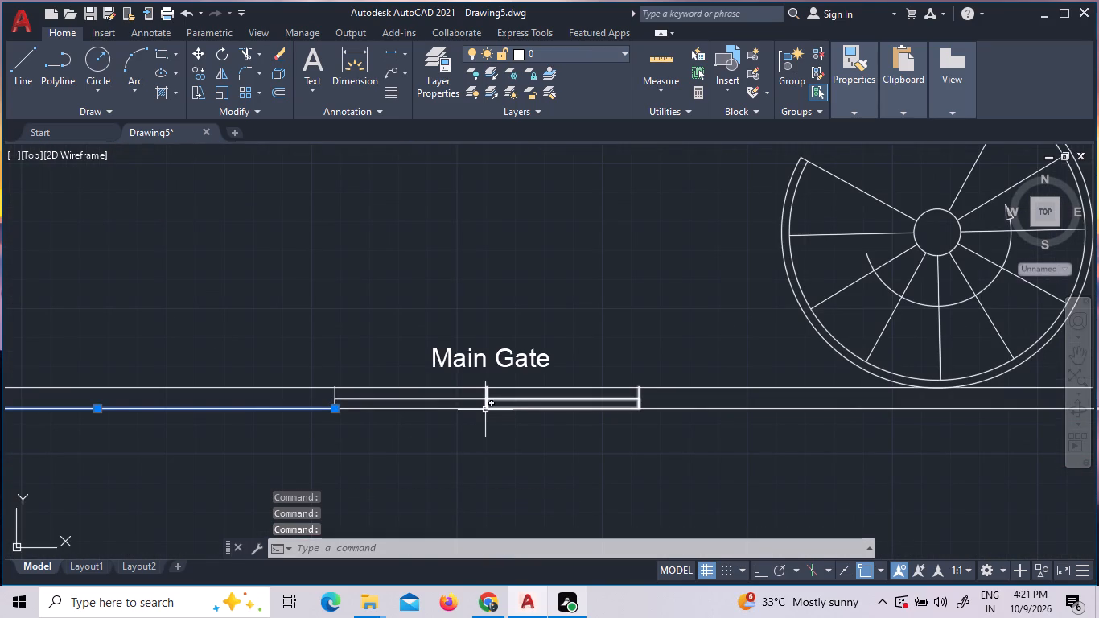
{"action": "left_click", "coordinate": [712, 410]}
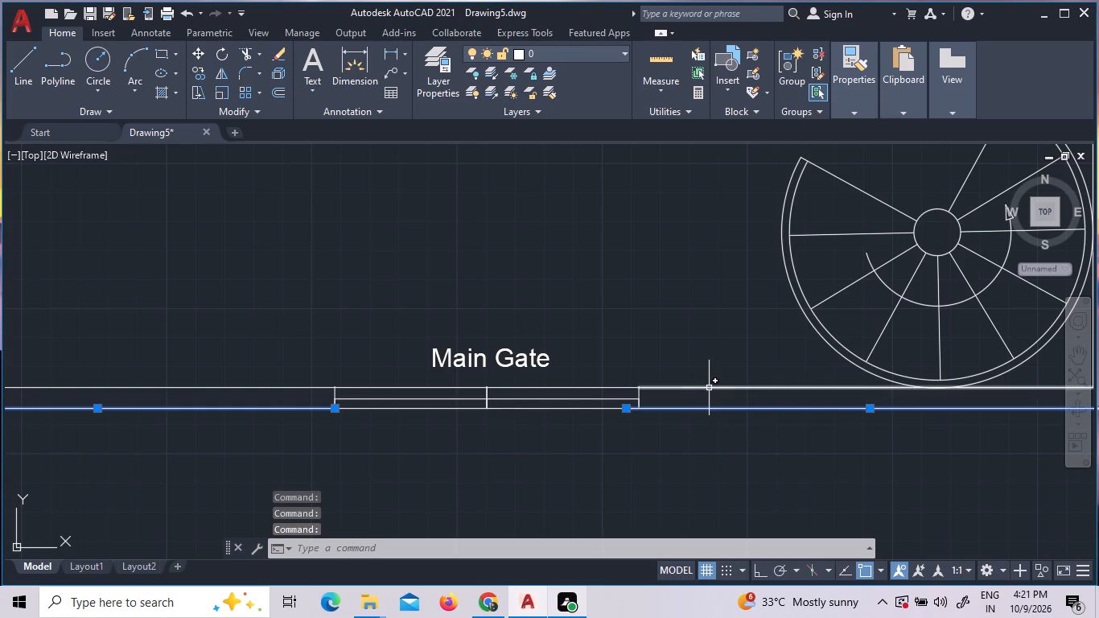
{"action": "left_click", "coordinate": [709, 388]}
{"action": "left_click", "coordinate": [320, 389]}
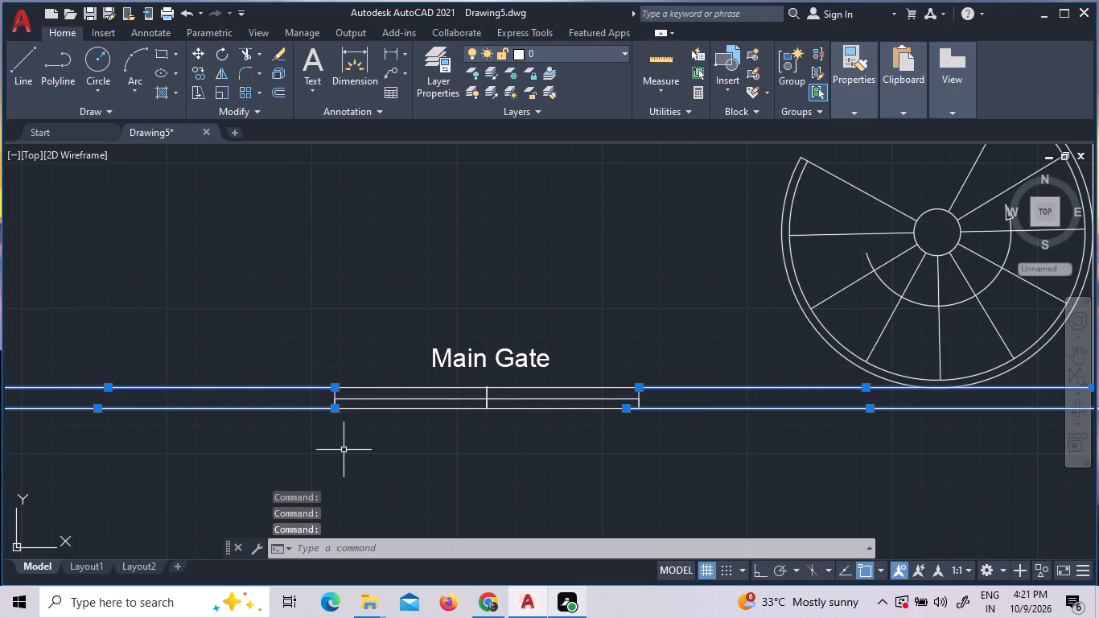
{"action": "scroll", "coordinate": [381, 485], "scroll_direction": "down", "scroll_amount": 2}
{"action": "scroll", "coordinate": [422, 318], "scroll_direction": "down", "scroll_amount": 1}
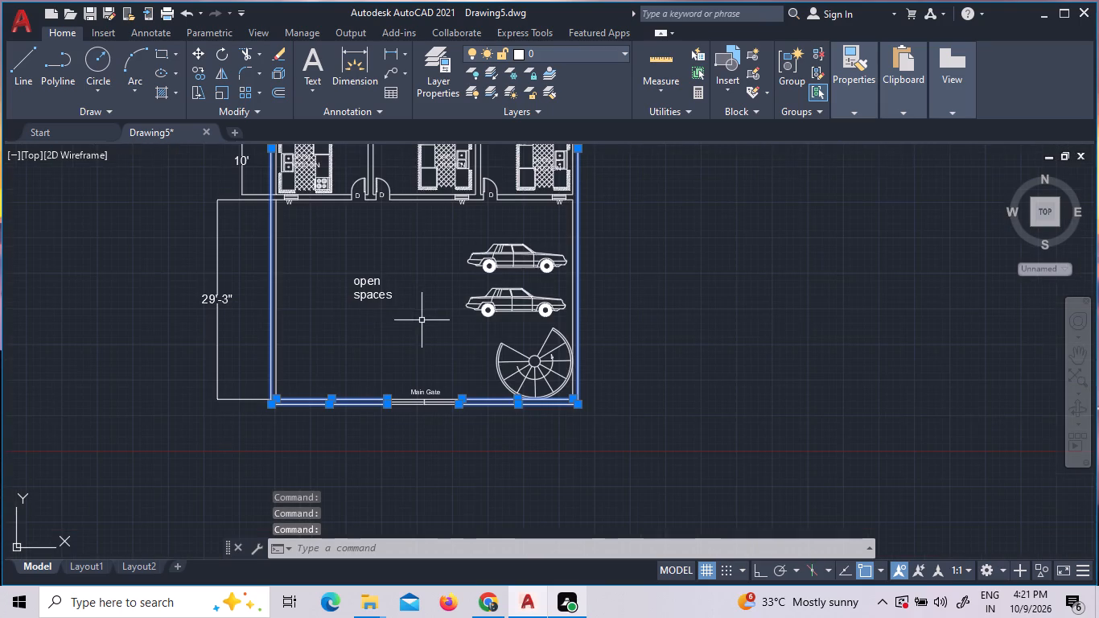
{"action": "scroll", "coordinate": [290, 309], "scroll_direction": "up", "scroll_amount": 1}
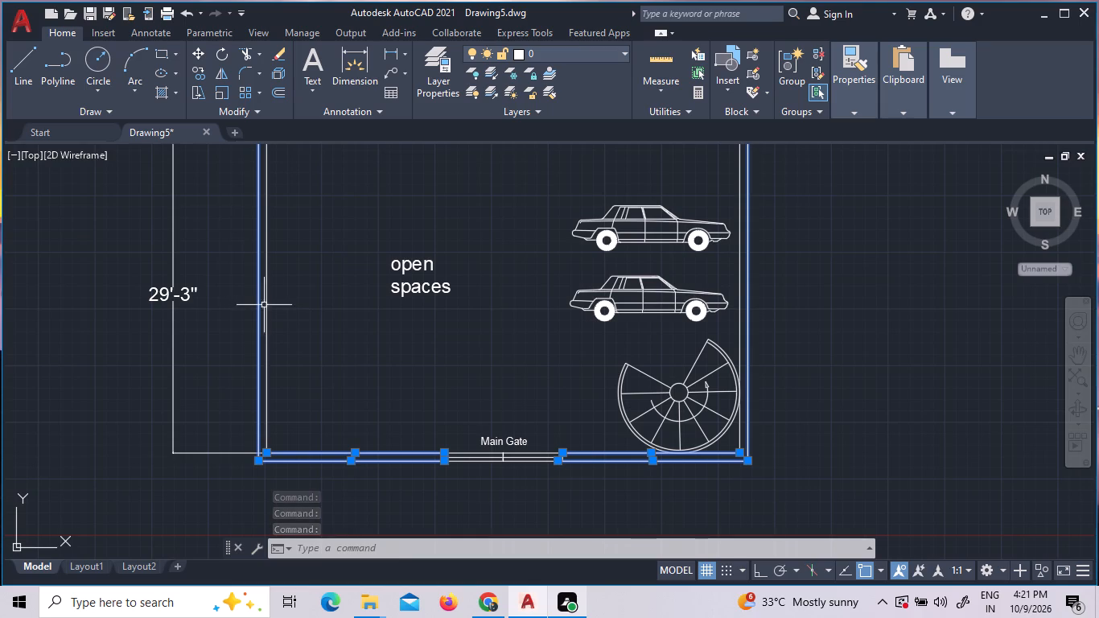
{"action": "left_click", "coordinate": [266, 306]}
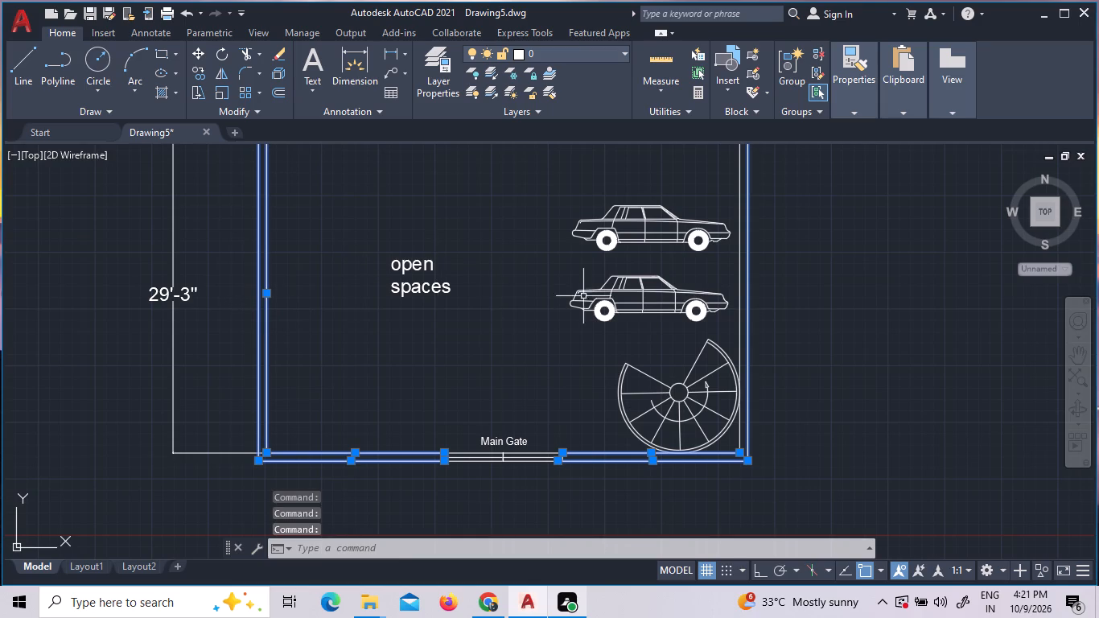
{"action": "left_click", "coordinate": [739, 307]}
Add the rear wall's outer line and its inner segments along the second bedroom and the third unit's bedroom, toilet and duct to the selection.
{"action": "scroll", "coordinate": [689, 378], "scroll_direction": "down", "scroll_amount": 1}
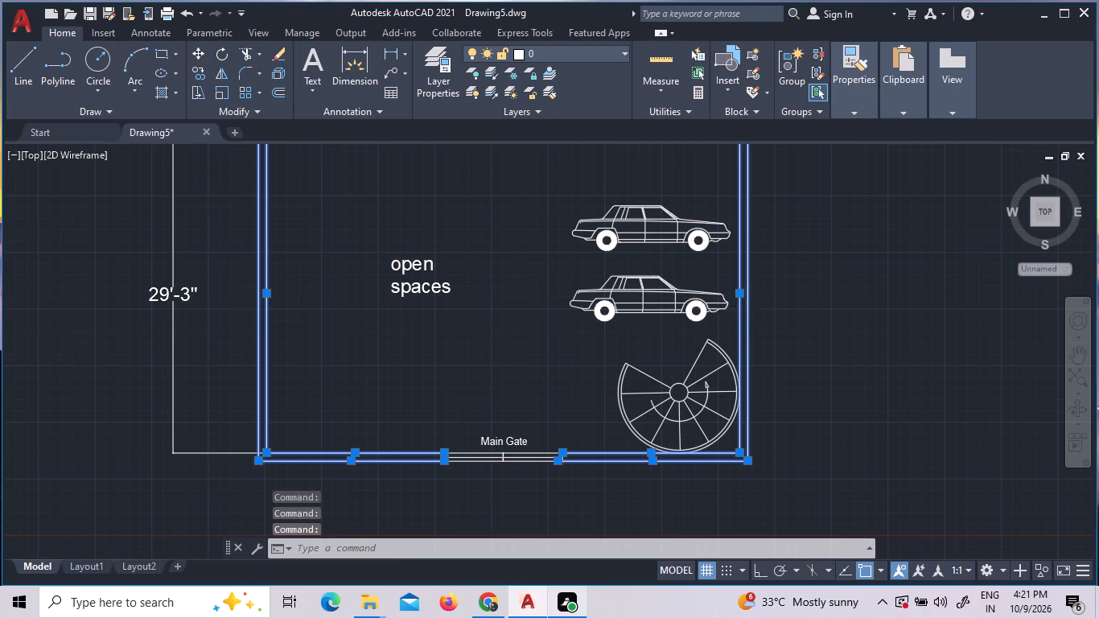
{"action": "scroll", "coordinate": [693, 247], "scroll_direction": "down", "scroll_amount": 5}
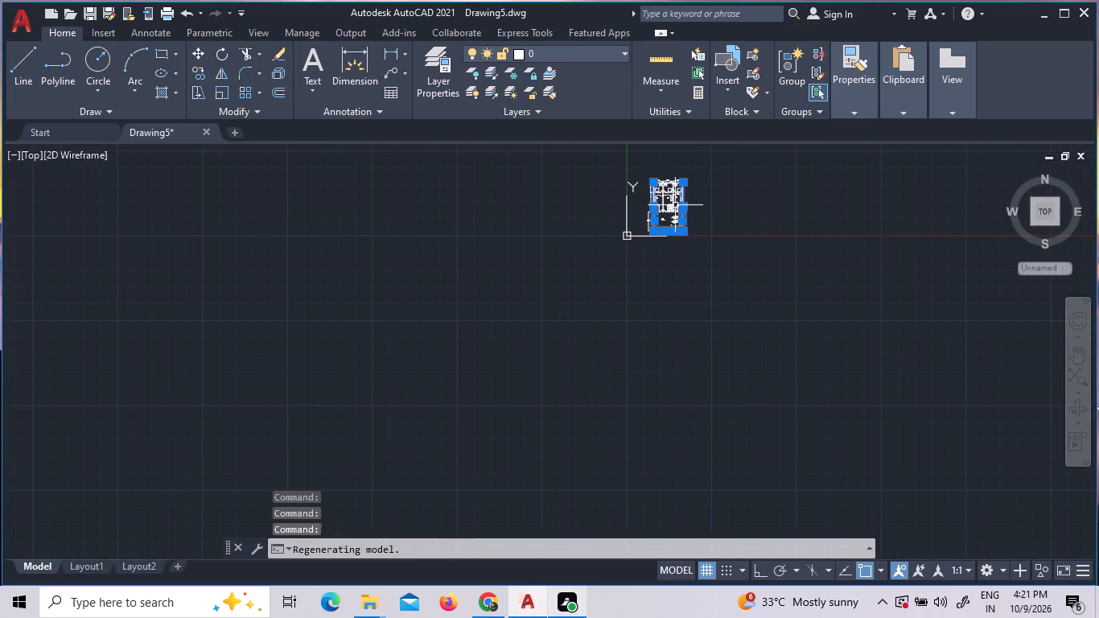
{"action": "scroll", "coordinate": [673, 168], "scroll_direction": "up", "scroll_amount": 5}
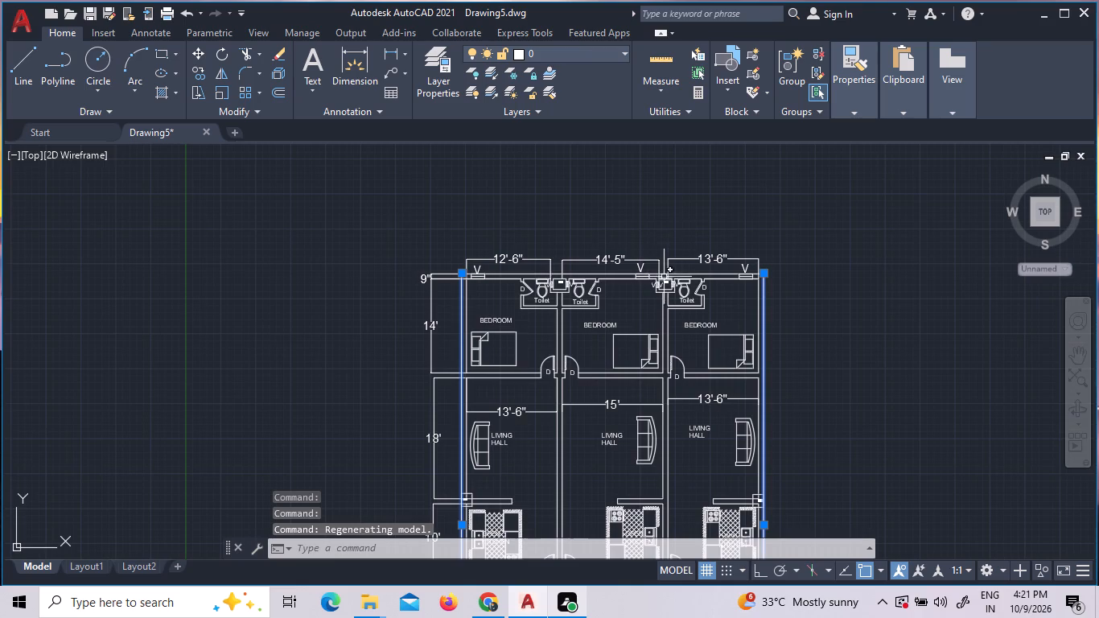
{"action": "scroll", "coordinate": [636, 290], "scroll_direction": "up", "scroll_amount": 3}
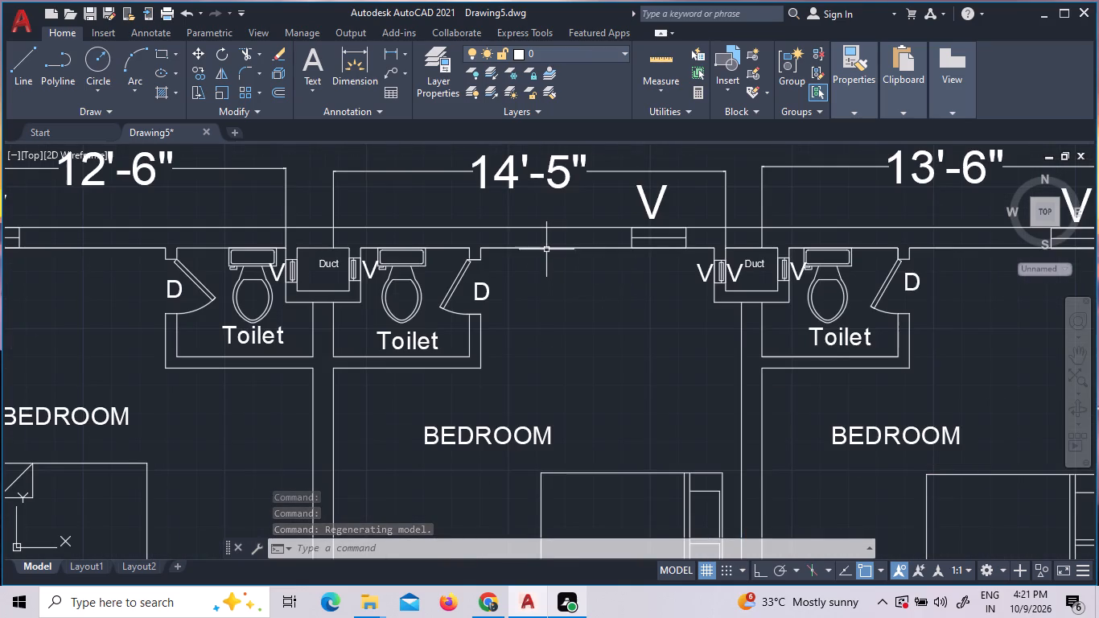
{"action": "left_click", "coordinate": [546, 248]}
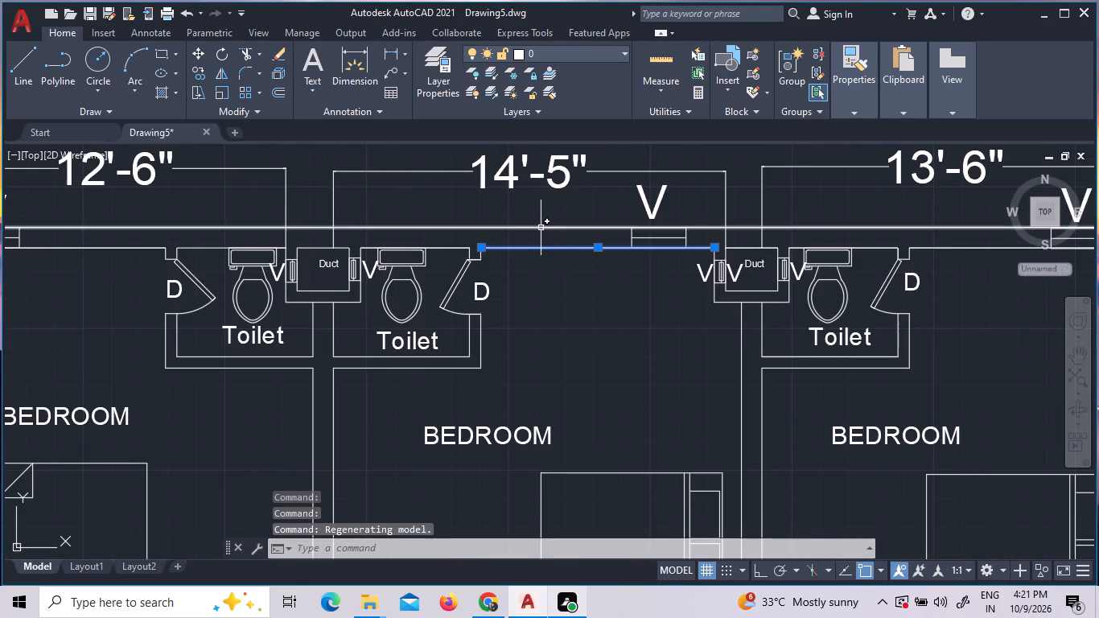
{"action": "left_click", "coordinate": [541, 228]}
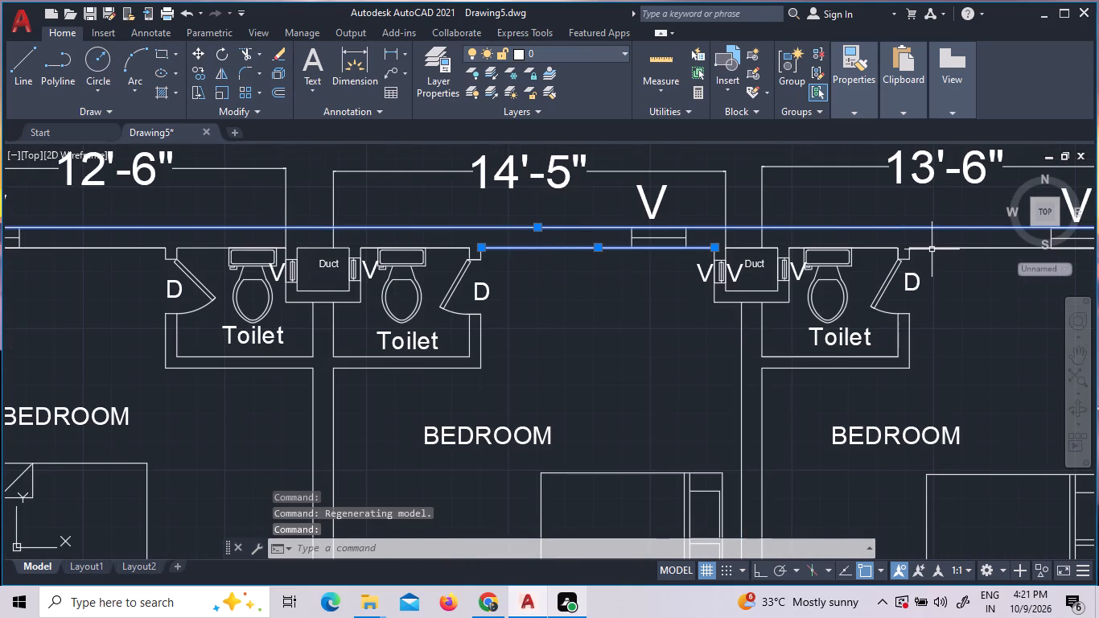
{"action": "left_click", "coordinate": [932, 249]}
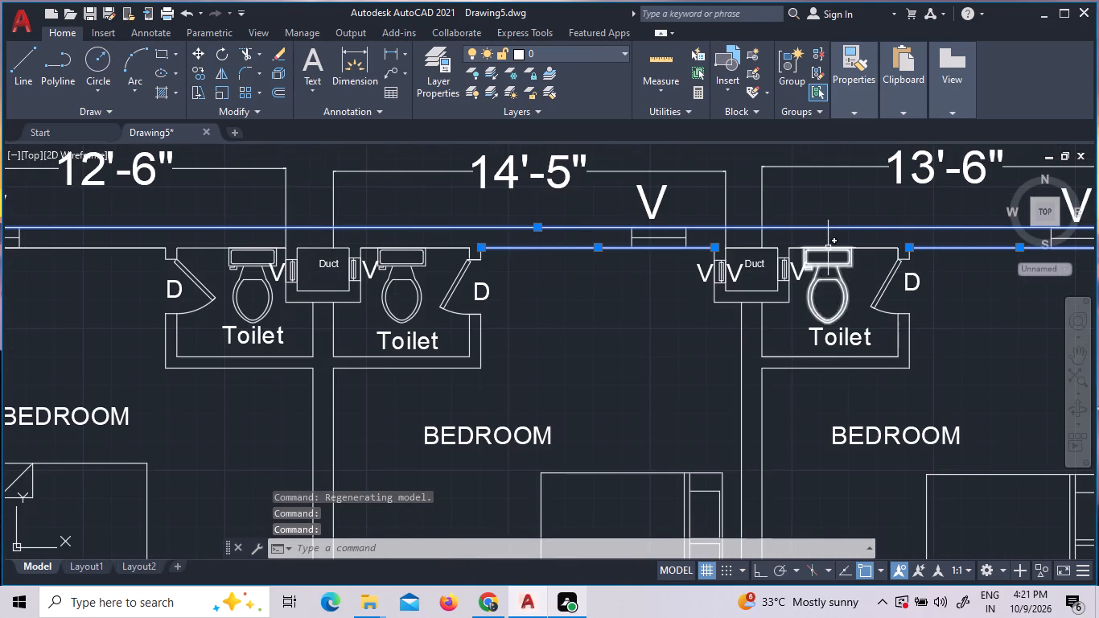
{"action": "scroll", "coordinate": [832, 250], "scroll_direction": "up", "scroll_amount": 3}
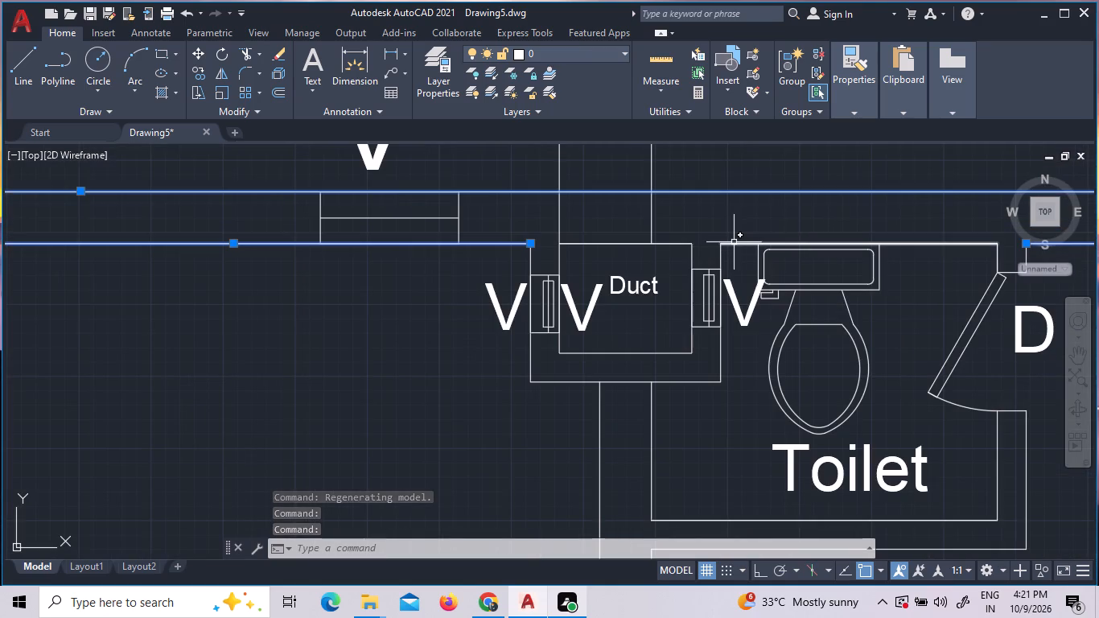
{"action": "left_click", "coordinate": [734, 243]}
{"action": "left_click", "coordinate": [663, 243]}
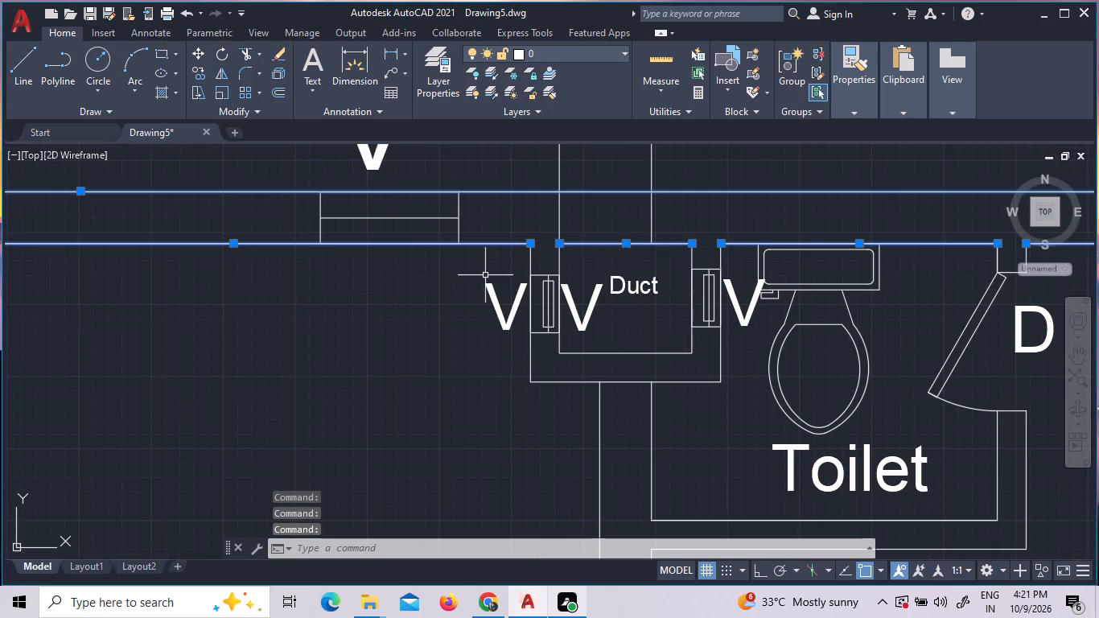
Add the rear wall's inner segments along the second unit's toilet, the adjoining duct, and the first unit's toilet and bedroom to the selection.
{"action": "scroll", "coordinate": [447, 278], "scroll_direction": "down", "scroll_amount": 4}
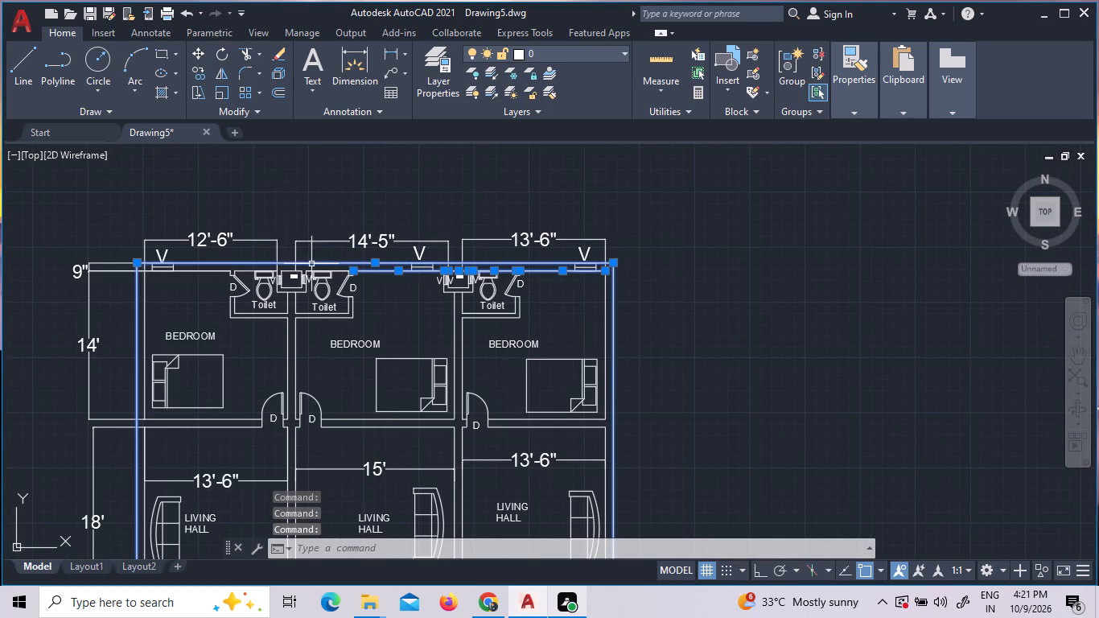
{"action": "scroll", "coordinate": [313, 263], "scroll_direction": "up", "scroll_amount": 9}
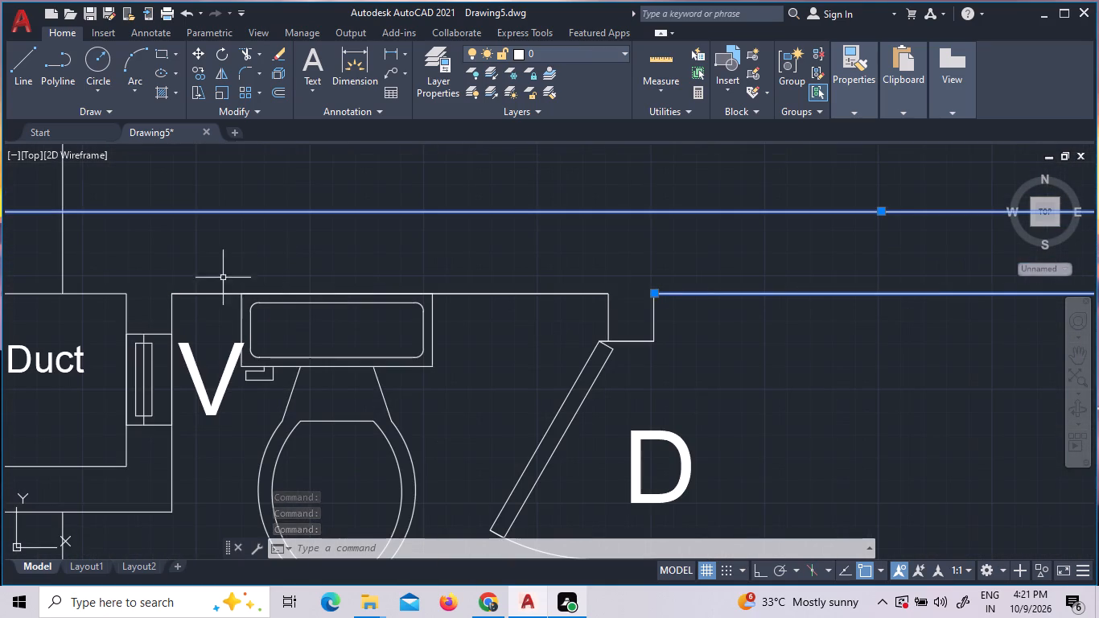
{"action": "left_click", "coordinate": [216, 291]}
{"action": "scroll", "coordinate": [213, 290], "scroll_direction": "down", "scroll_amount": 3}
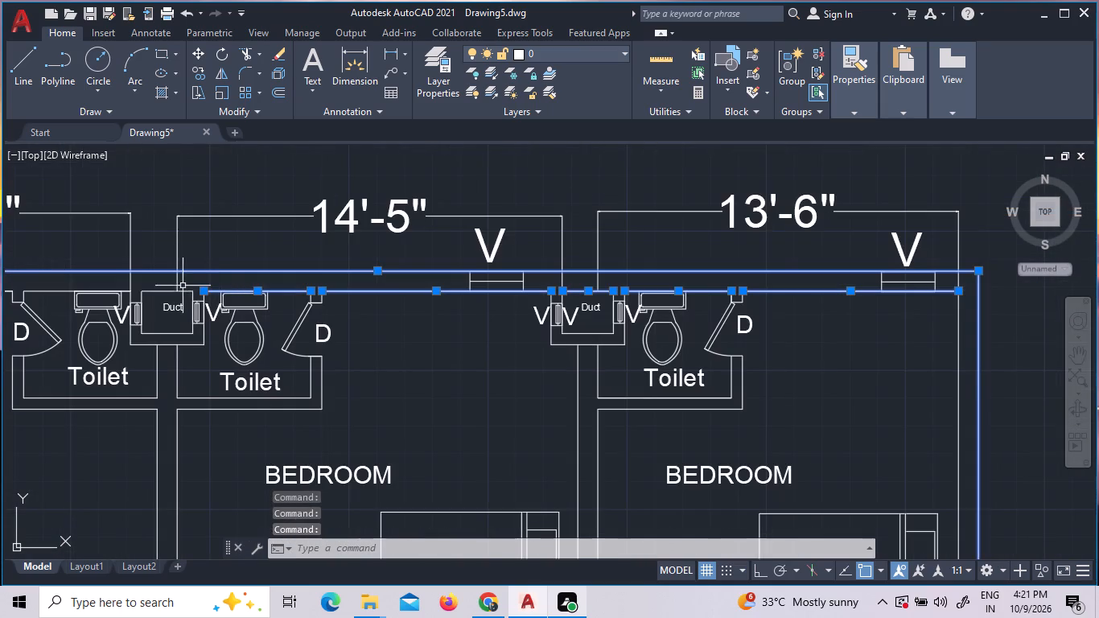
{"action": "left_click", "coordinate": [166, 290]}
{"action": "left_click", "coordinate": [55, 291]}
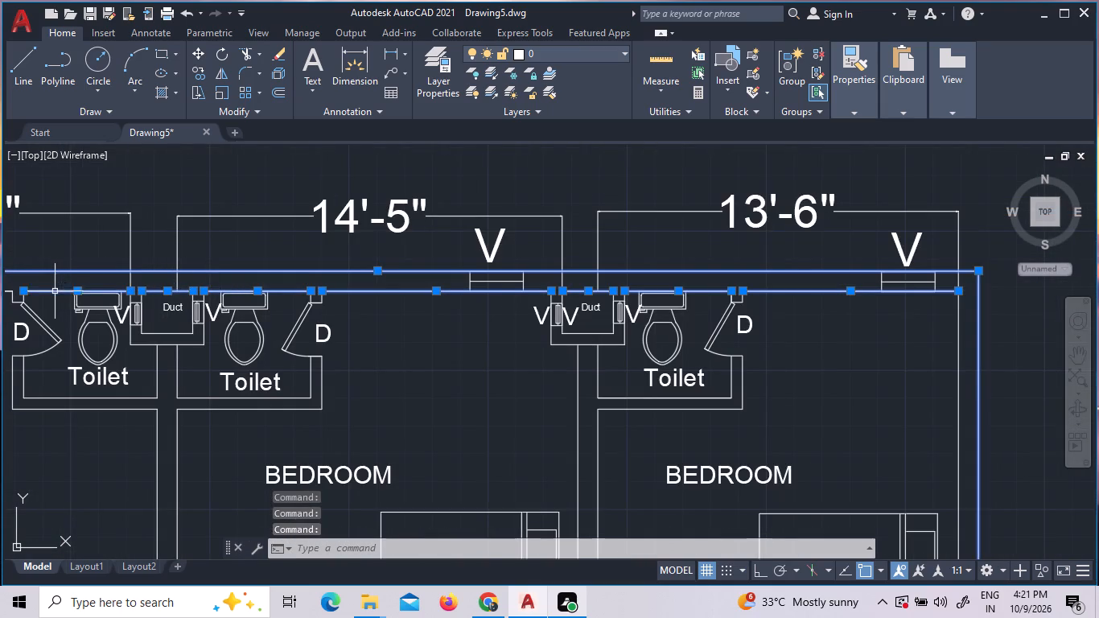
{"action": "scroll", "coordinate": [79, 295], "scroll_direction": "down", "scroll_amount": 3}
{"action": "scroll", "coordinate": [43, 300], "scroll_direction": "up", "scroll_amount": 2}
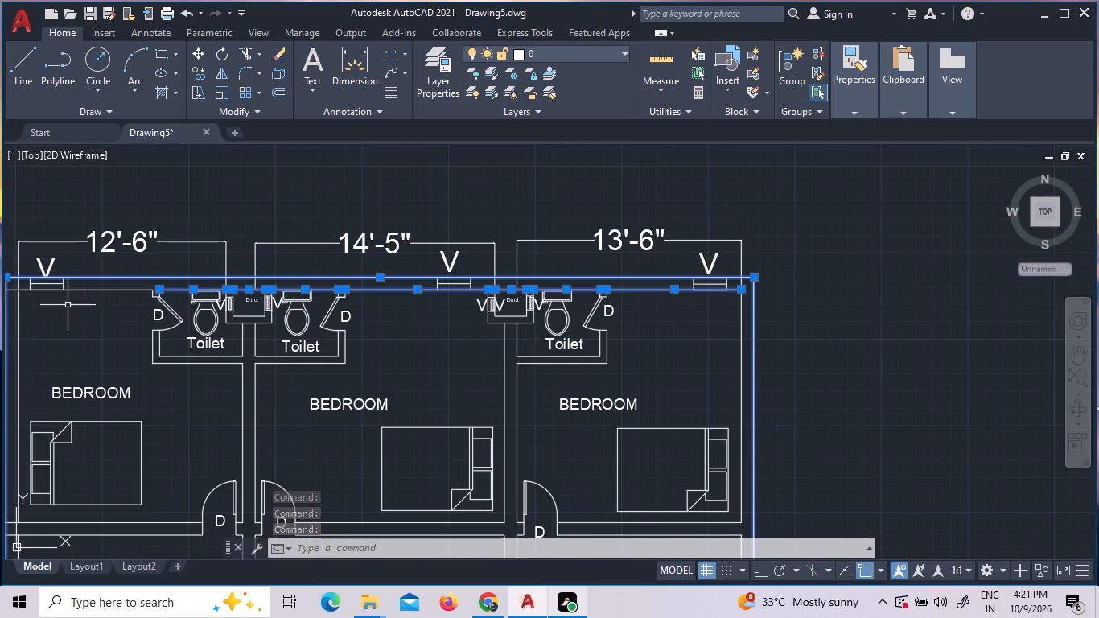
{"action": "scroll", "coordinate": [71, 306], "scroll_direction": "up", "scroll_amount": 3}
{"action": "left_click", "coordinate": [89, 266]}
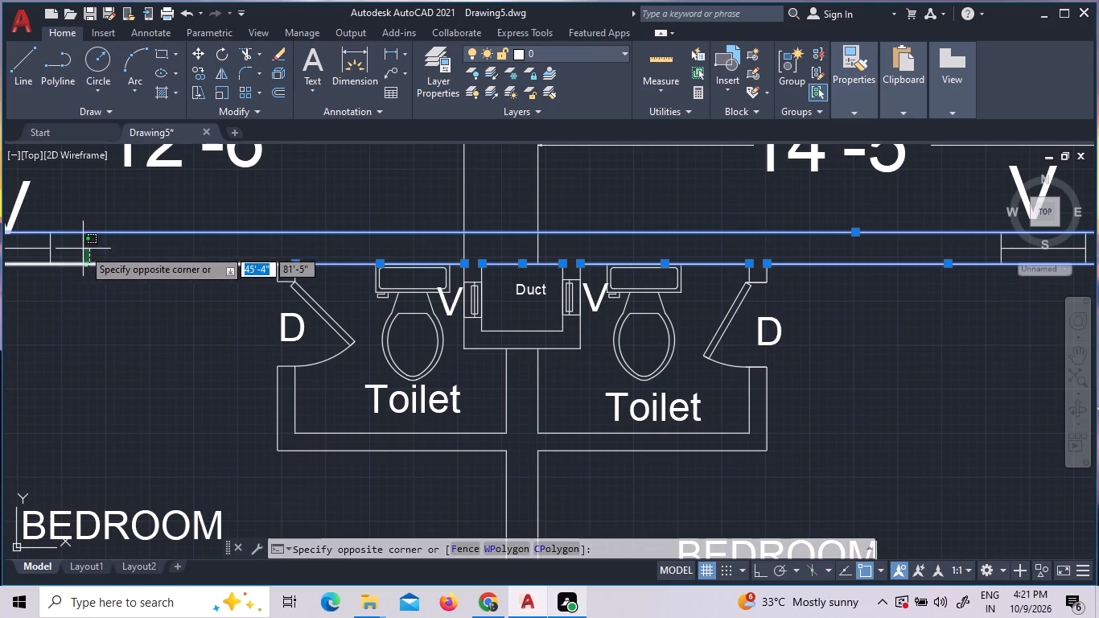
{"action": "left_click", "coordinate": [83, 249]}
Add the left side wall's inner lines along the first unit's bedroom and living hall to the selection.
{"action": "scroll", "coordinate": [138, 311], "scroll_direction": "down", "scroll_amount": 2}
{"action": "left_click", "coordinate": [90, 316]}
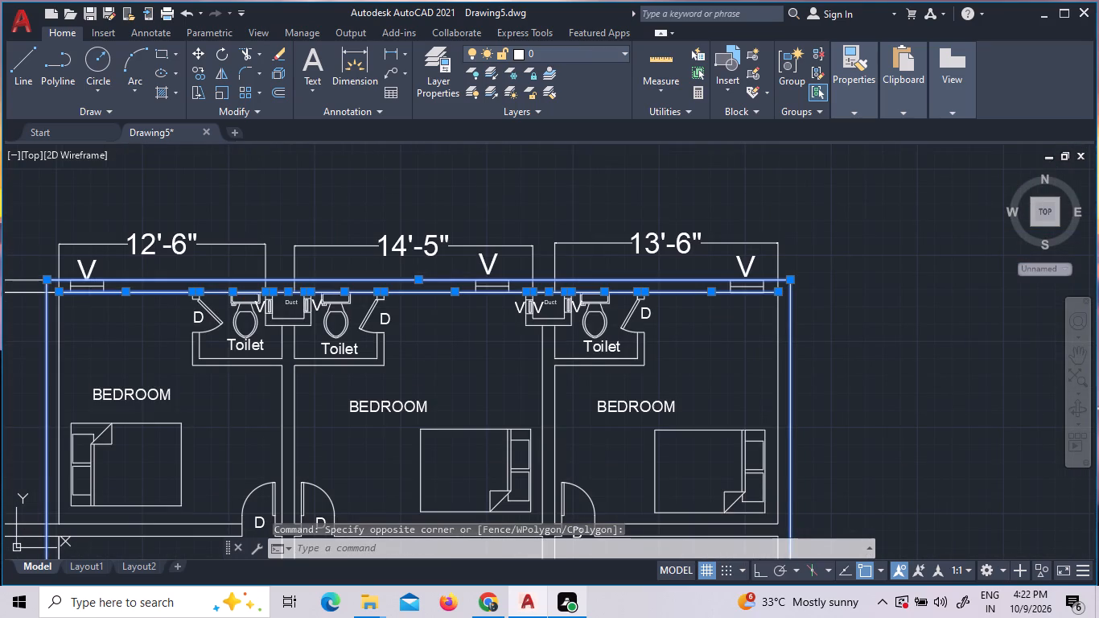
{"action": "left_click", "coordinate": [46, 310]}
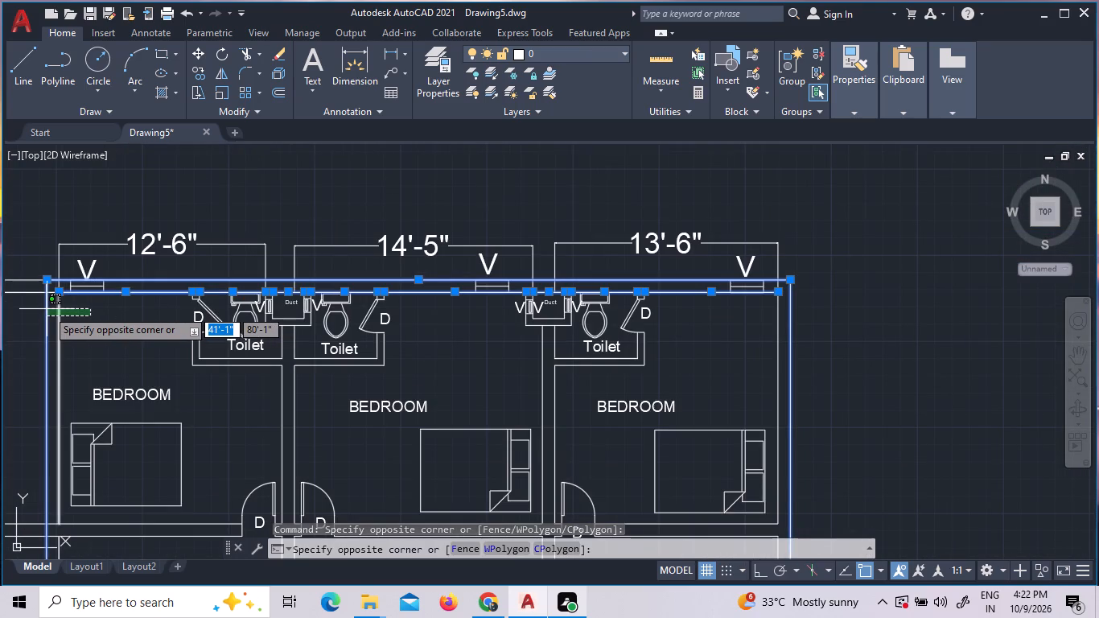
{"action": "scroll", "coordinate": [338, 229], "scroll_direction": "down", "scroll_amount": 2}
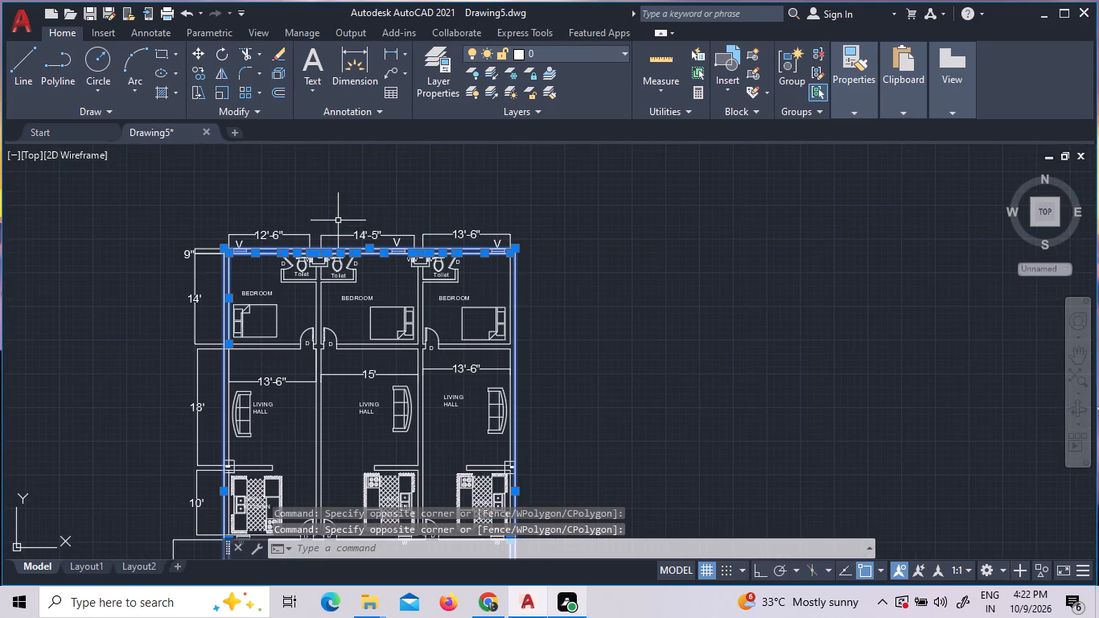
{"action": "scroll", "coordinate": [241, 366], "scroll_direction": "up", "scroll_amount": 1}
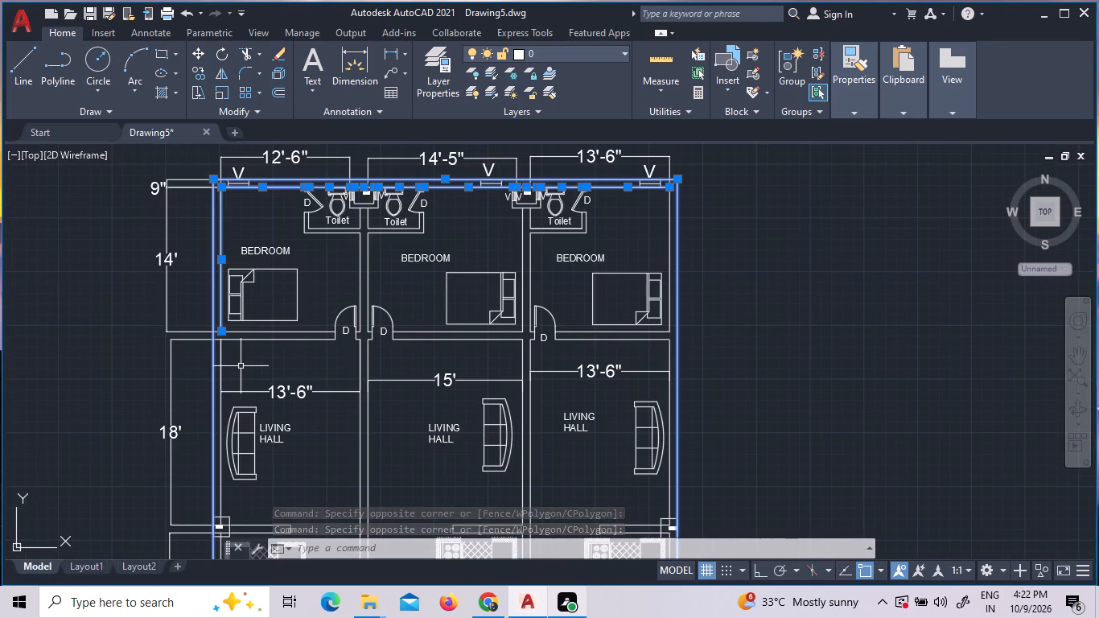
{"action": "left_click", "coordinate": [241, 366]}
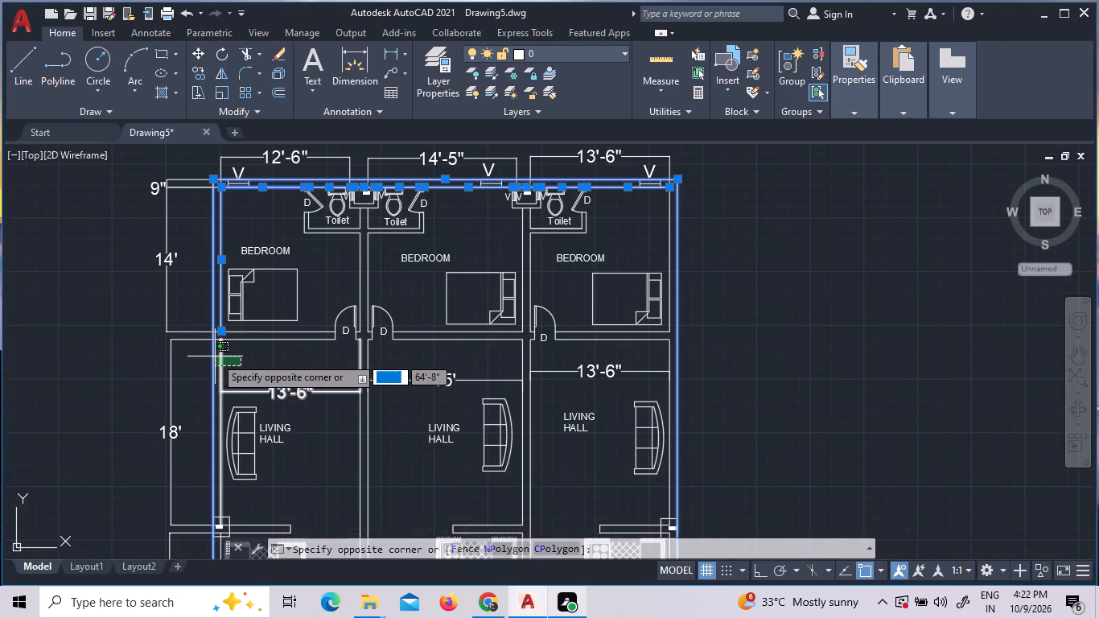
{"action": "left_click", "coordinate": [215, 356]}
Add the third unit's outer side wall inner lines along the living hall and open kitchen to the selection.
{"action": "scroll", "coordinate": [247, 348], "scroll_direction": "down", "scroll_amount": 2}
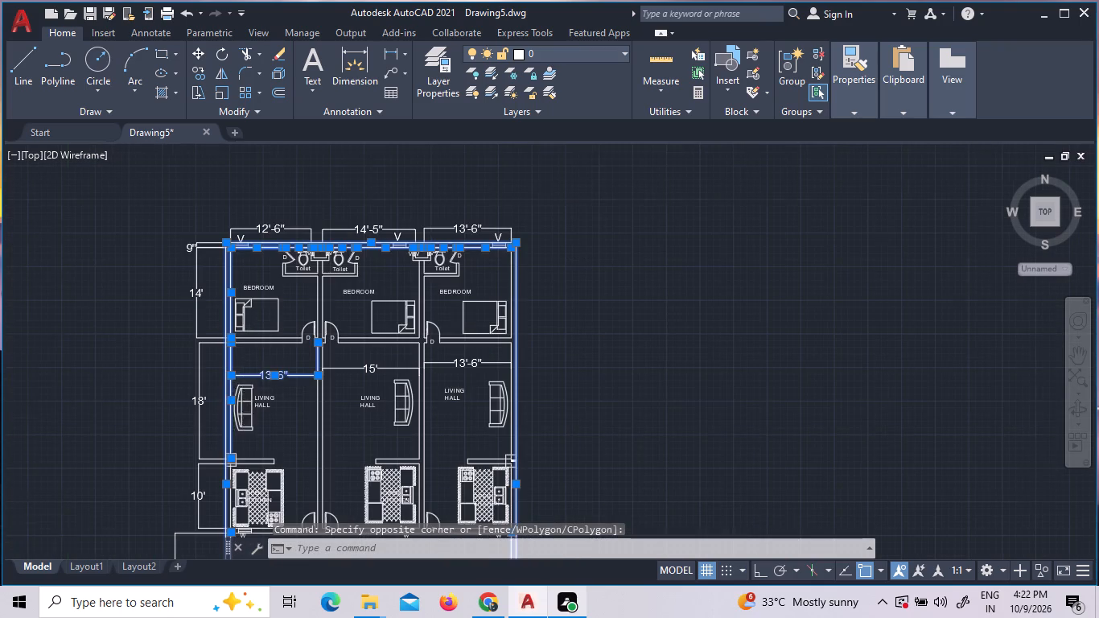
{"action": "scroll", "coordinate": [247, 391], "scroll_direction": "down", "scroll_amount": 1}
{"action": "scroll", "coordinate": [364, 422], "scroll_direction": "up", "scroll_amount": 4}
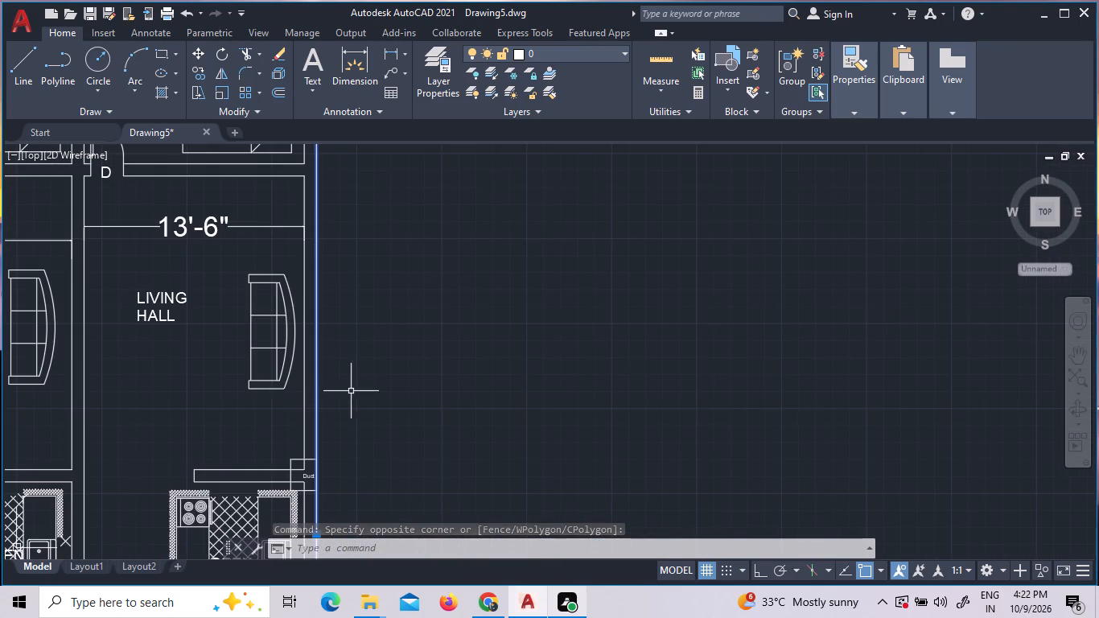
{"action": "left_click", "coordinate": [286, 385]}
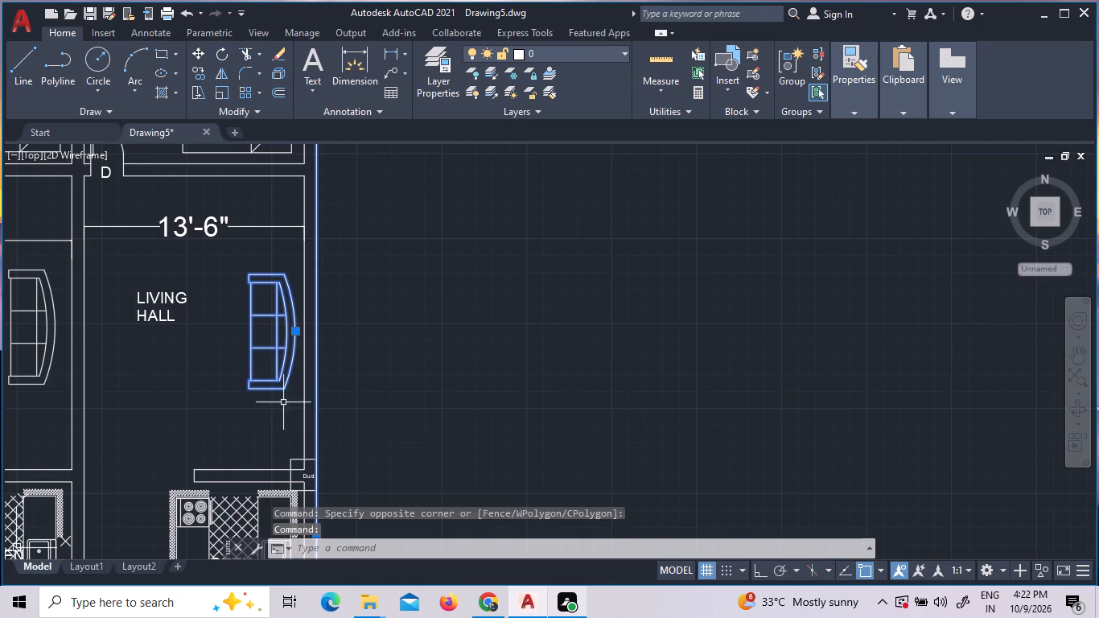
{"action": "left_click", "coordinate": [304, 408]}
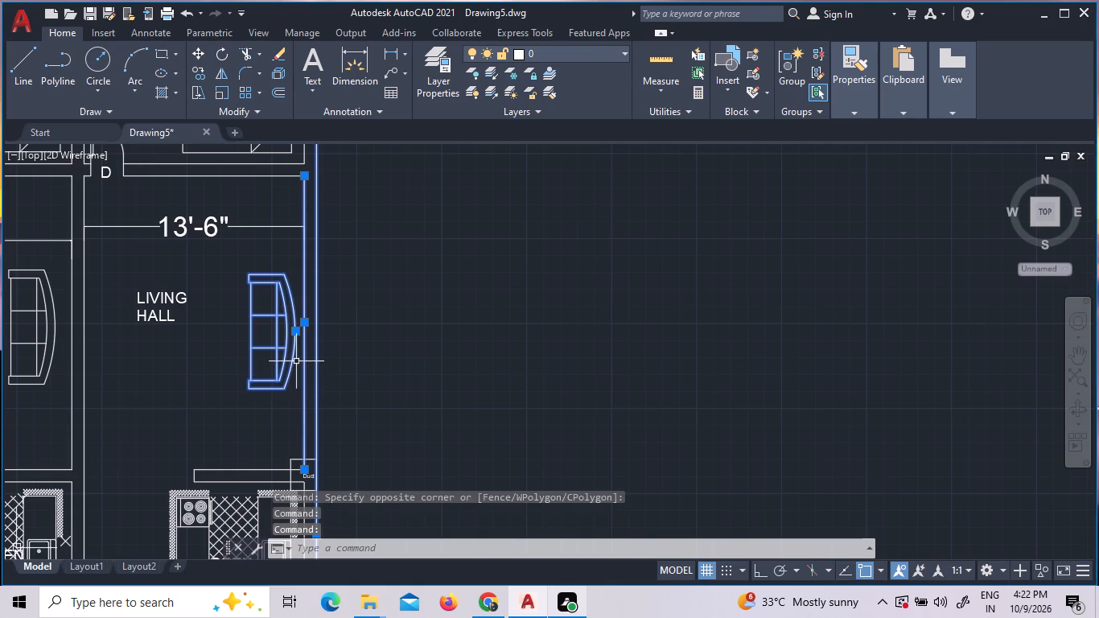
{"action": "scroll", "coordinate": [298, 358], "scroll_direction": "down", "scroll_amount": 2}
{"action": "scroll", "coordinate": [296, 443], "scroll_direction": "up", "scroll_amount": 4}
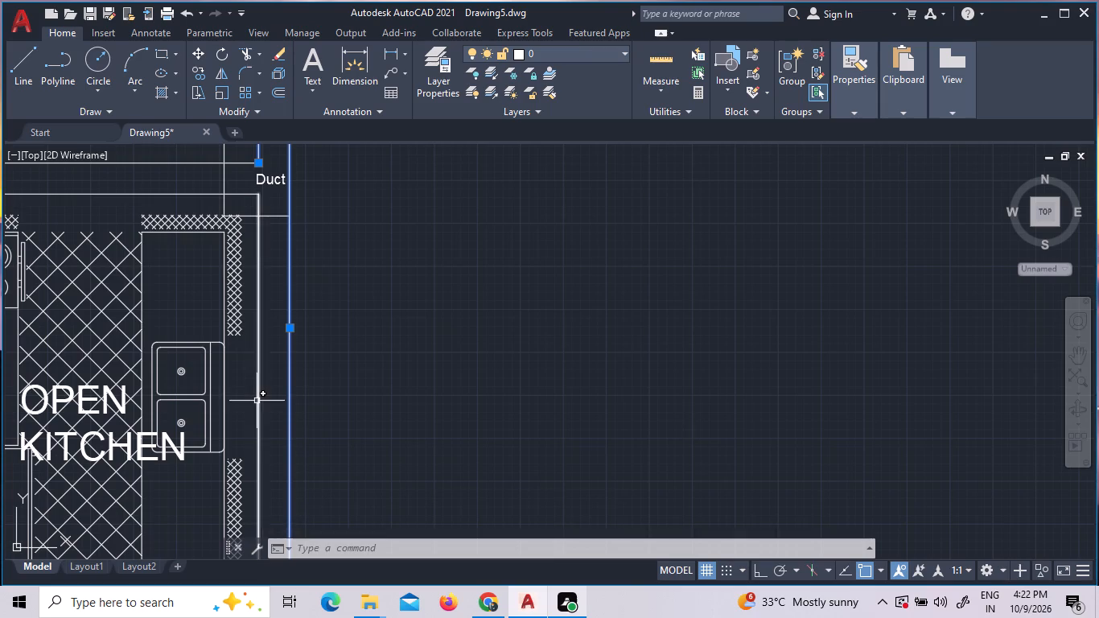
{"action": "left_click", "coordinate": [257, 401]}
Add both lines of the partition between the second and third units, along the living hall and kitchen, to the selection.
{"action": "scroll", "coordinate": [467, 315], "scroll_direction": "down", "scroll_amount": 3}
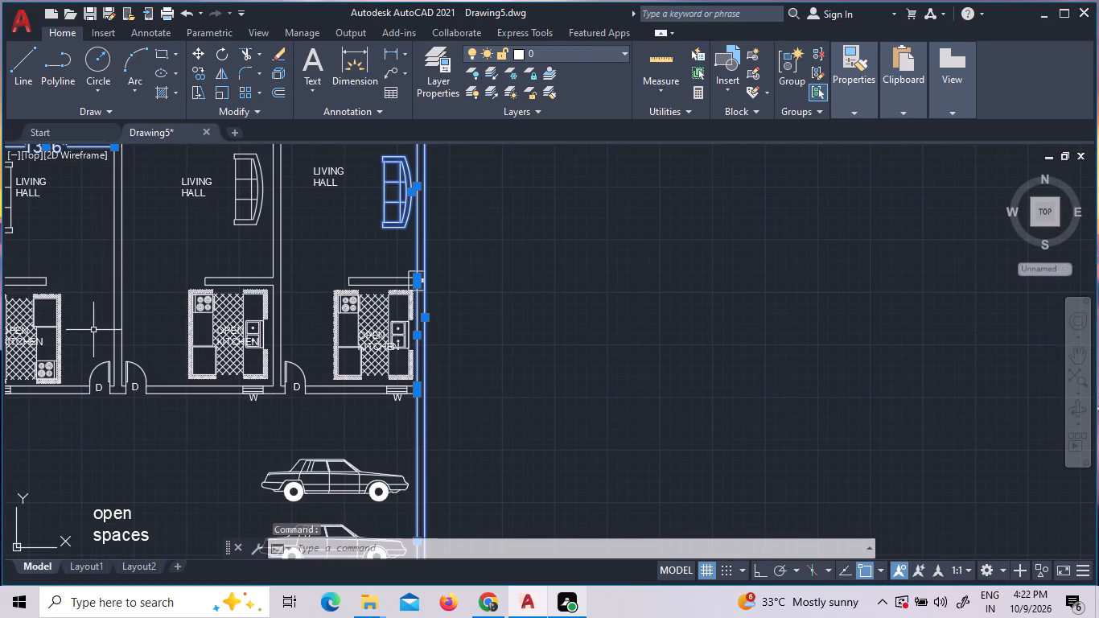
{"action": "left_click", "coordinate": [282, 333]}
{"action": "left_click", "coordinate": [274, 326]}
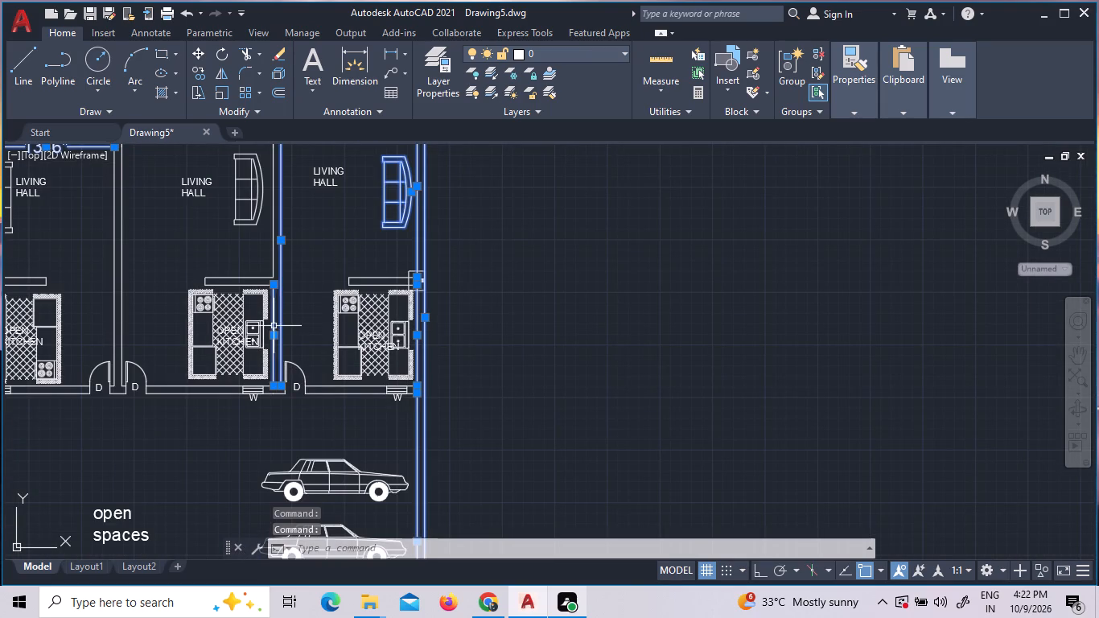
{"action": "left_click", "coordinate": [273, 261]}
Add the first unit's kitchen side wall inner line and both lines of the partition between the first and second units to the selection.
{"action": "scroll", "coordinate": [308, 323], "scroll_direction": "down", "scroll_amount": 3}
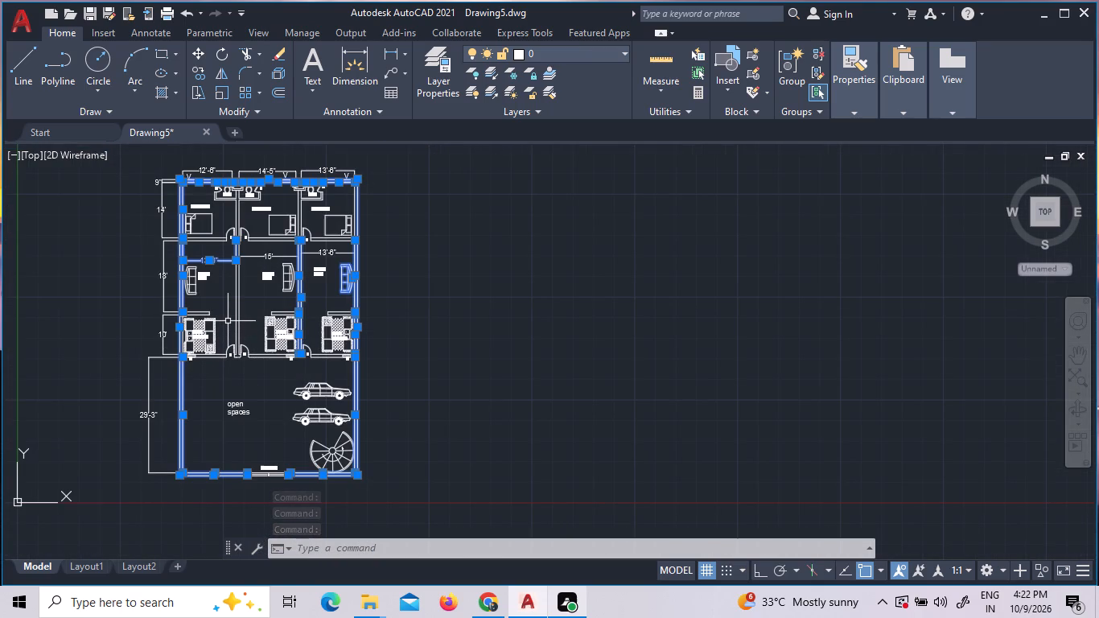
{"action": "scroll", "coordinate": [183, 324], "scroll_direction": "up", "scroll_amount": 6}
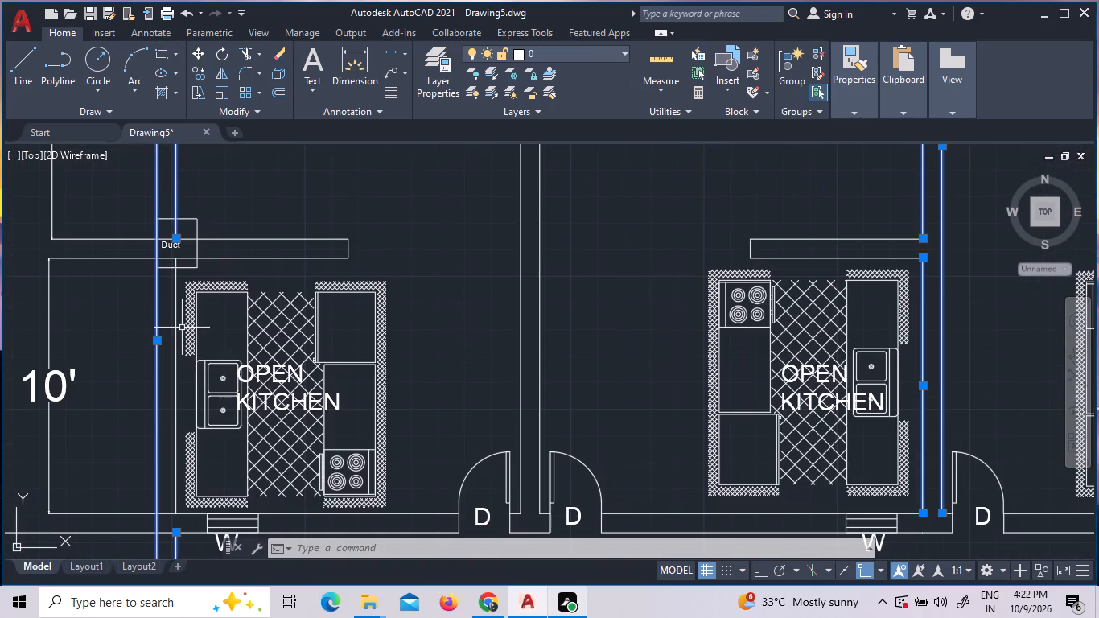
{"action": "left_click", "coordinate": [177, 323]}
{"action": "scroll", "coordinate": [177, 320], "scroll_direction": "down", "scroll_amount": 1}
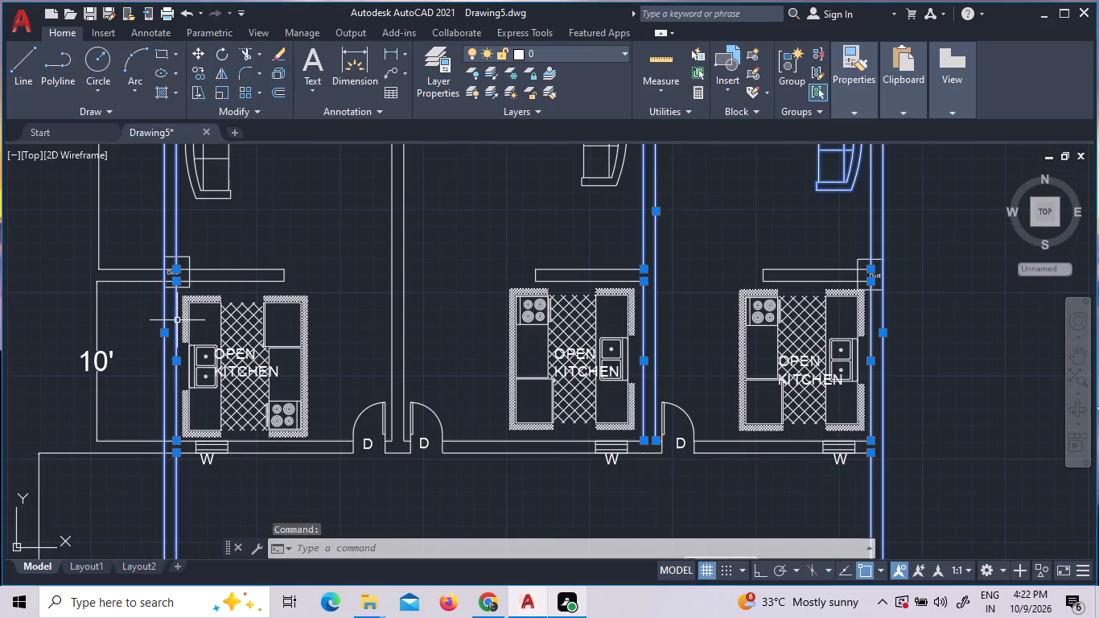
{"action": "left_click", "coordinate": [391, 361]}
{"action": "left_click", "coordinate": [405, 352]}
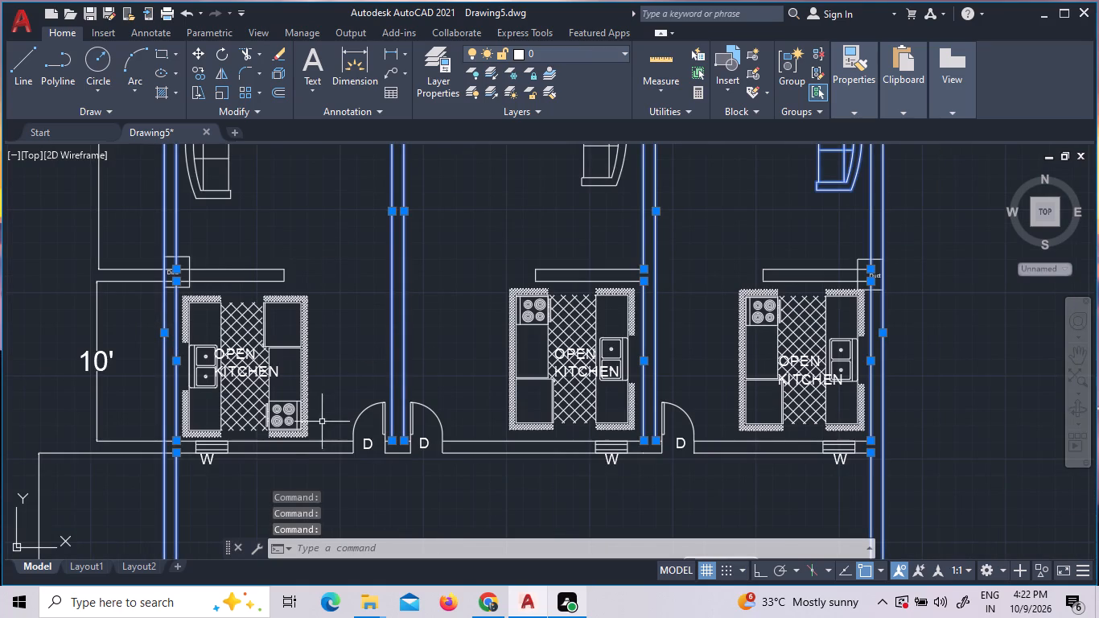
Add the line pairs of the three units' front wall between the kitchens and the open space to the selection.
{"action": "left_click", "coordinate": [318, 441]}
{"action": "left_click", "coordinate": [317, 452]}
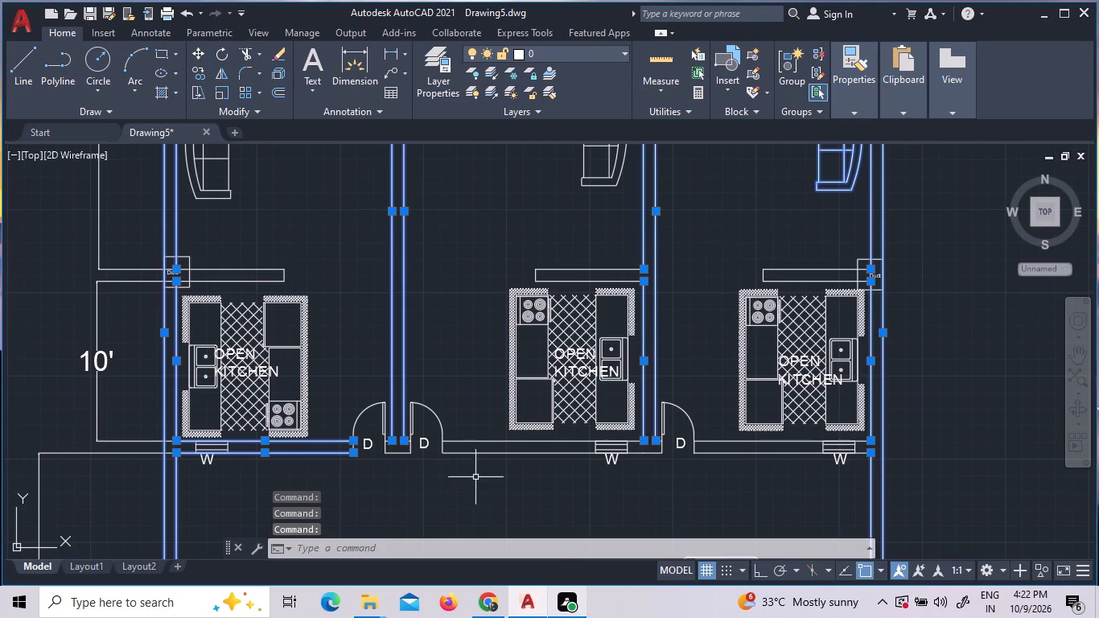
{"action": "left_click", "coordinate": [487, 477]}
{"action": "left_click", "coordinate": [474, 412]}
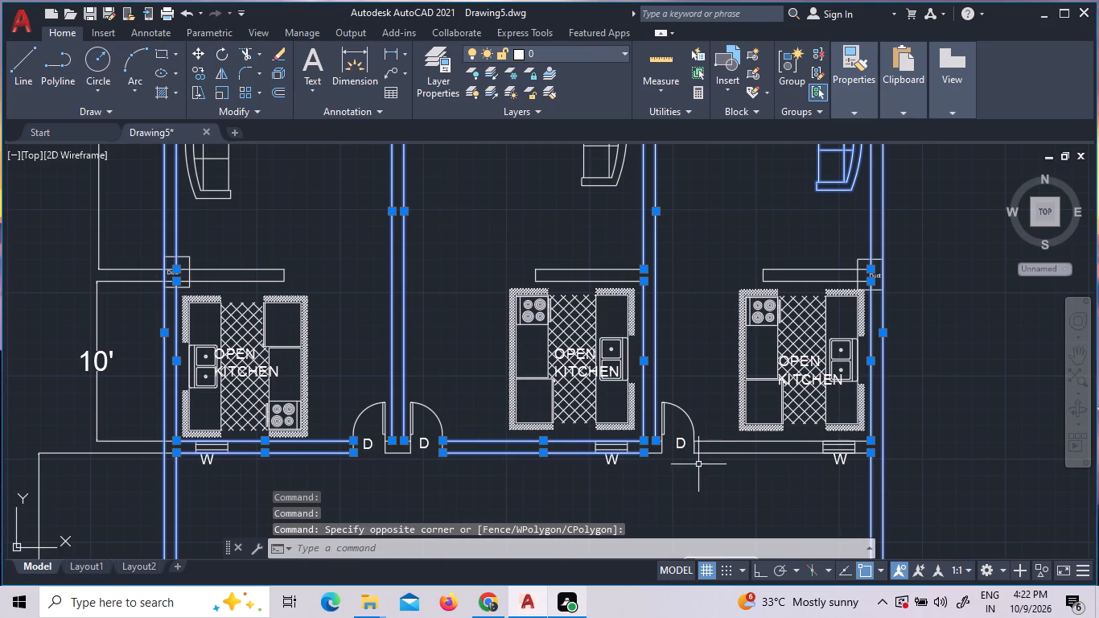
{"action": "left_click", "coordinate": [722, 470]}
{"action": "left_click", "coordinate": [720, 426]}
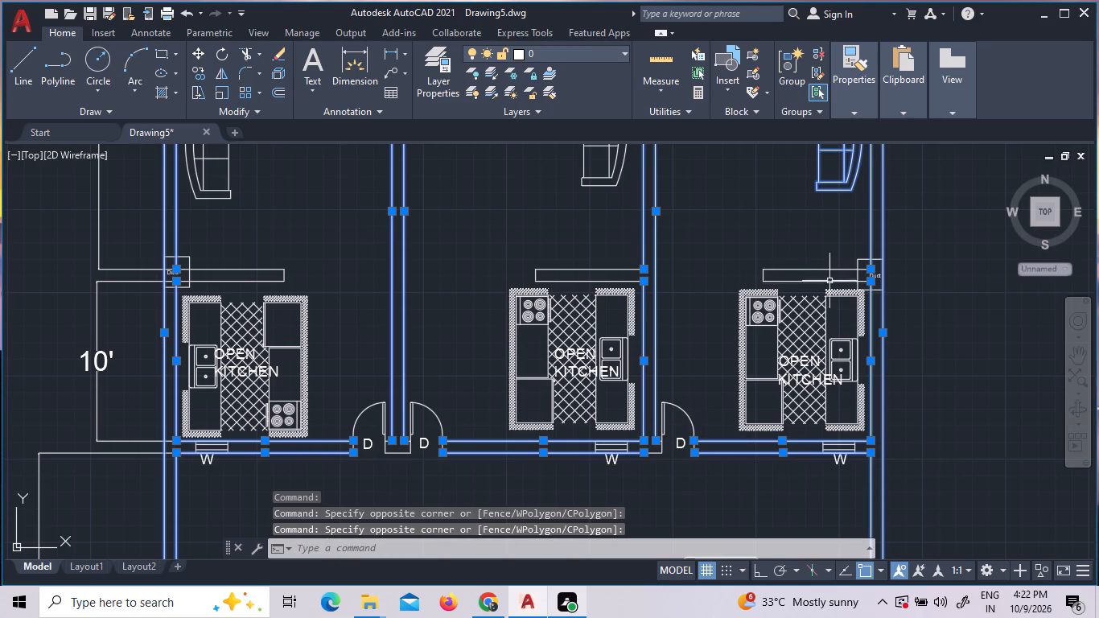
Add the line pairs of the short walls between living hall and open kitchen in all three units to the selection.
{"action": "left_click", "coordinate": [819, 287]}
{"action": "left_click", "coordinate": [811, 256]}
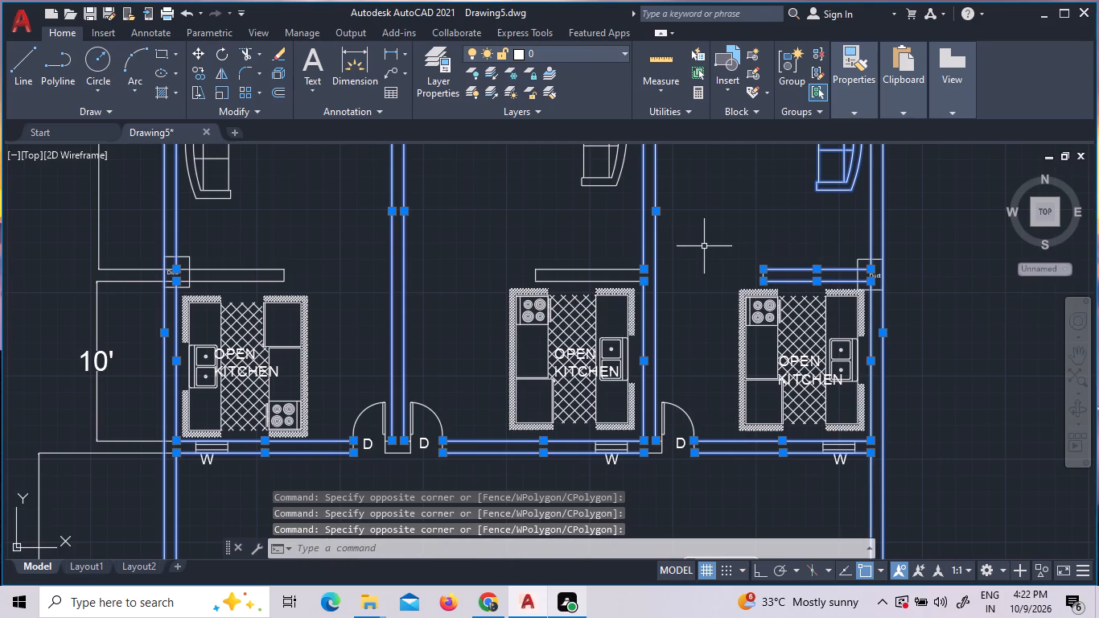
{"action": "left_click", "coordinate": [578, 287]}
{"action": "left_click", "coordinate": [575, 241]}
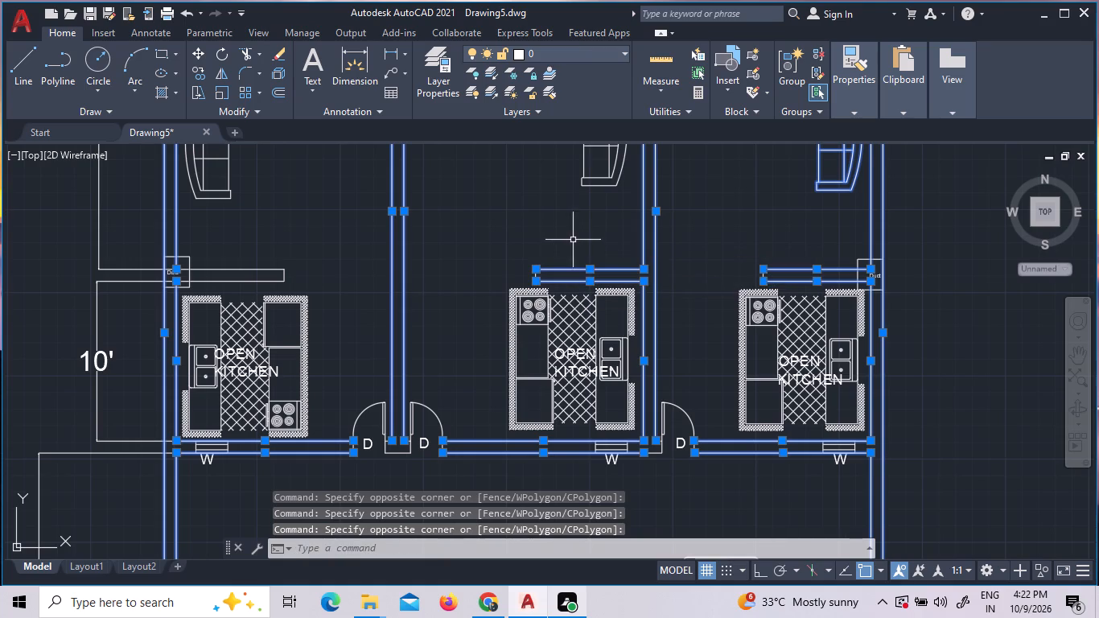
{"action": "left_click", "coordinate": [268, 288]}
{"action": "left_click", "coordinate": [261, 233]}
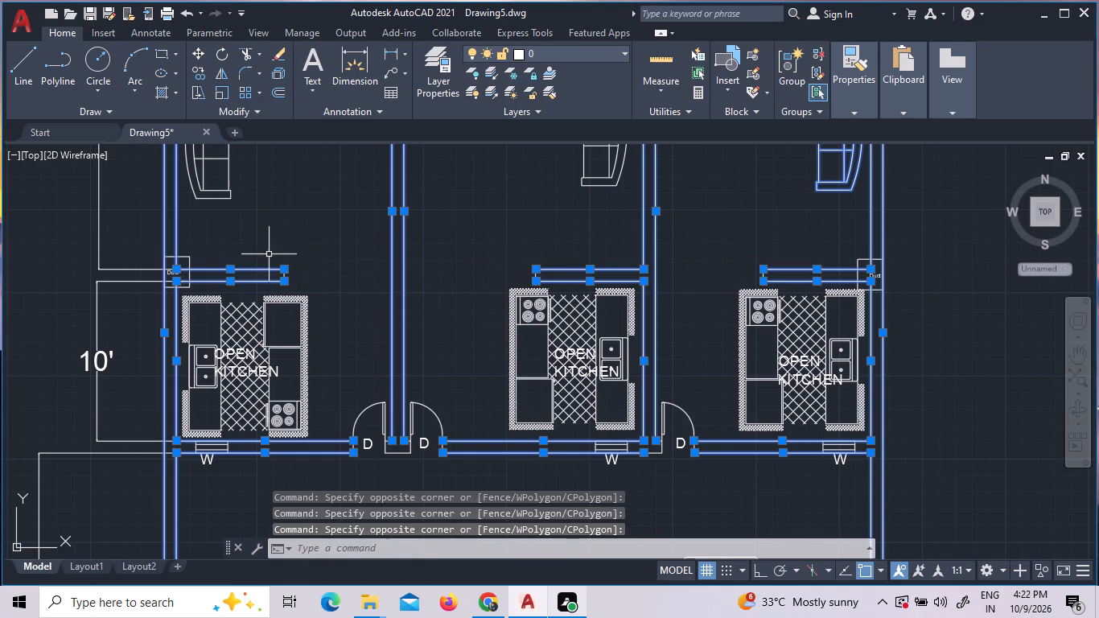
Add the line pairs of the wall separating bedrooms from living halls in all three units to the selection.
{"action": "scroll", "coordinate": [315, 351], "scroll_direction": "down", "scroll_amount": 2}
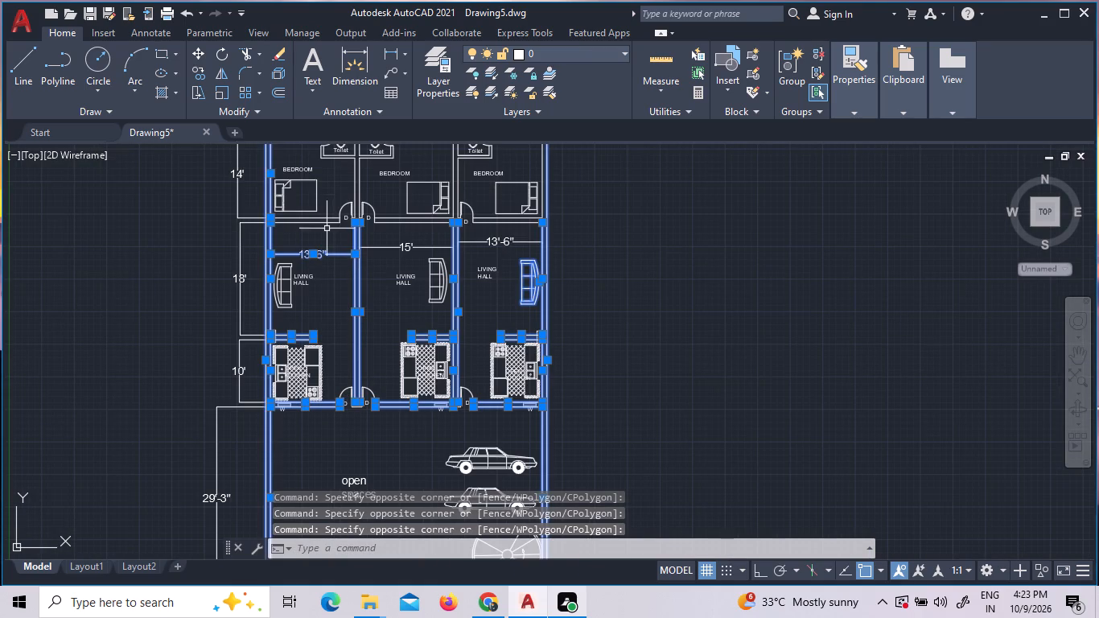
{"action": "left_click_drag", "start_coordinate": [324, 232], "coordinate": [335, 213]}
{"action": "left_click", "coordinate": [333, 196]}
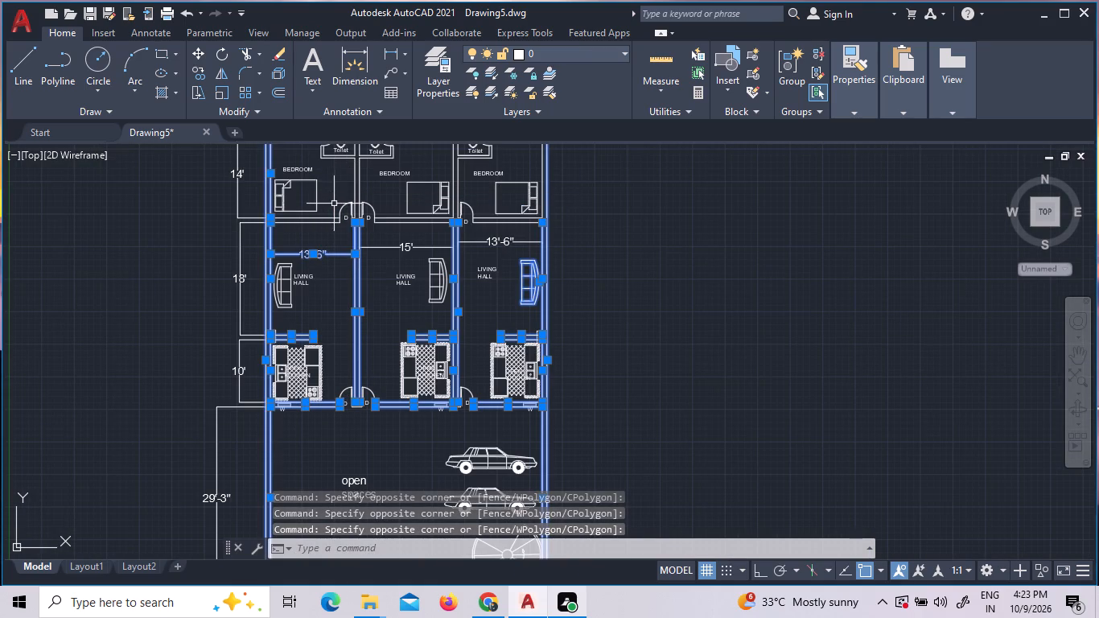
{"action": "left_click", "coordinate": [336, 237]}
{"action": "left_click", "coordinate": [327, 204]}
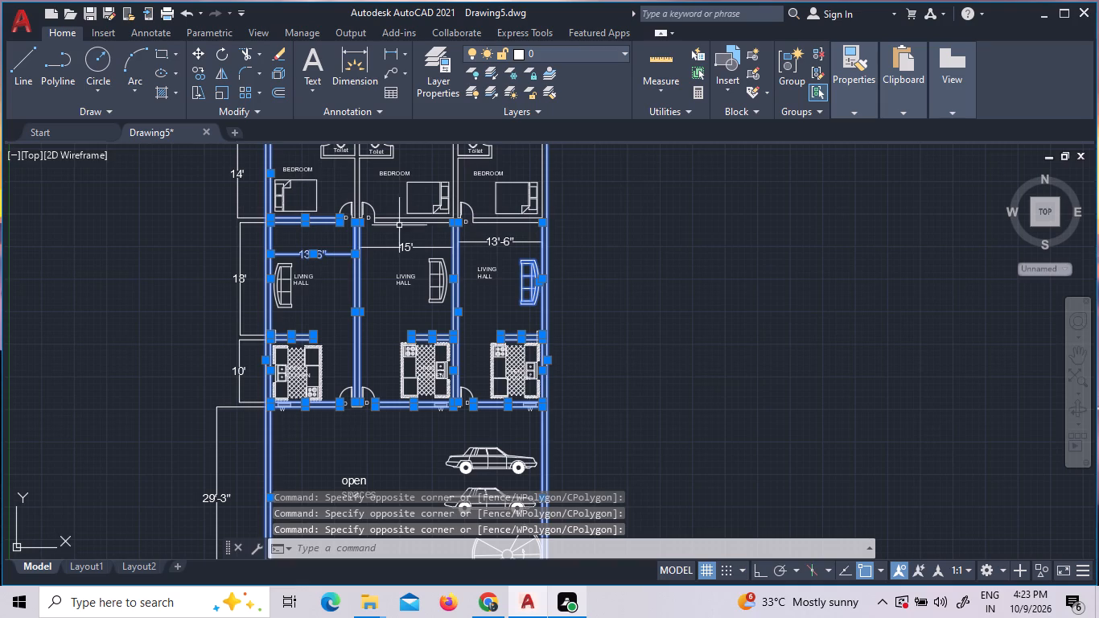
{"action": "left_click", "coordinate": [401, 222]}
{"action": "left_click", "coordinate": [393, 216]}
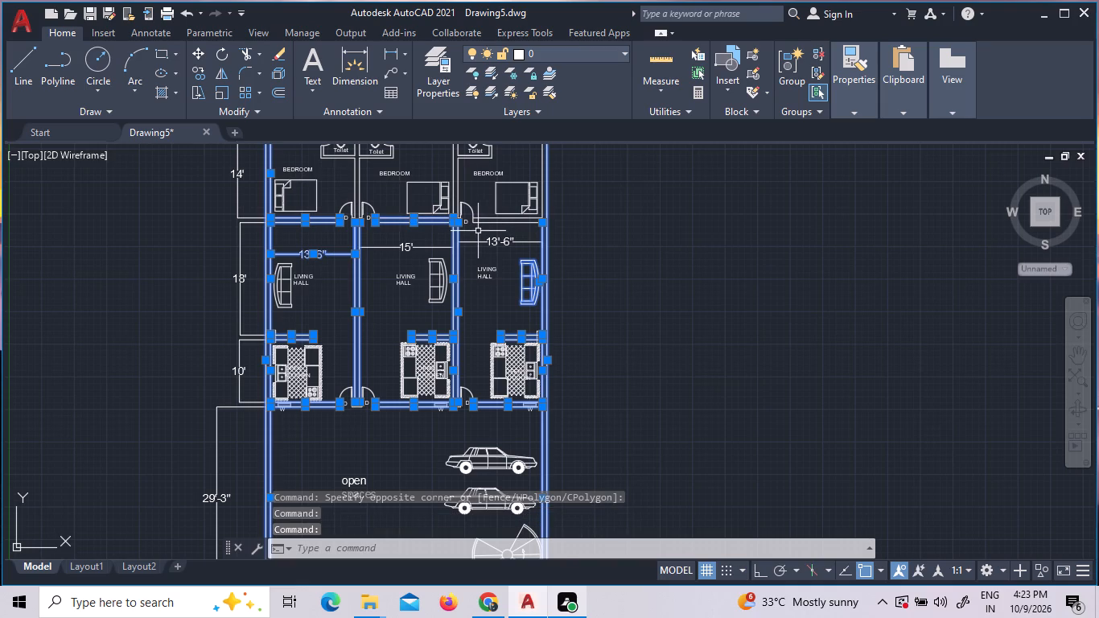
{"action": "left_click", "coordinate": [481, 230]}
{"action": "left_click", "coordinate": [480, 212]}
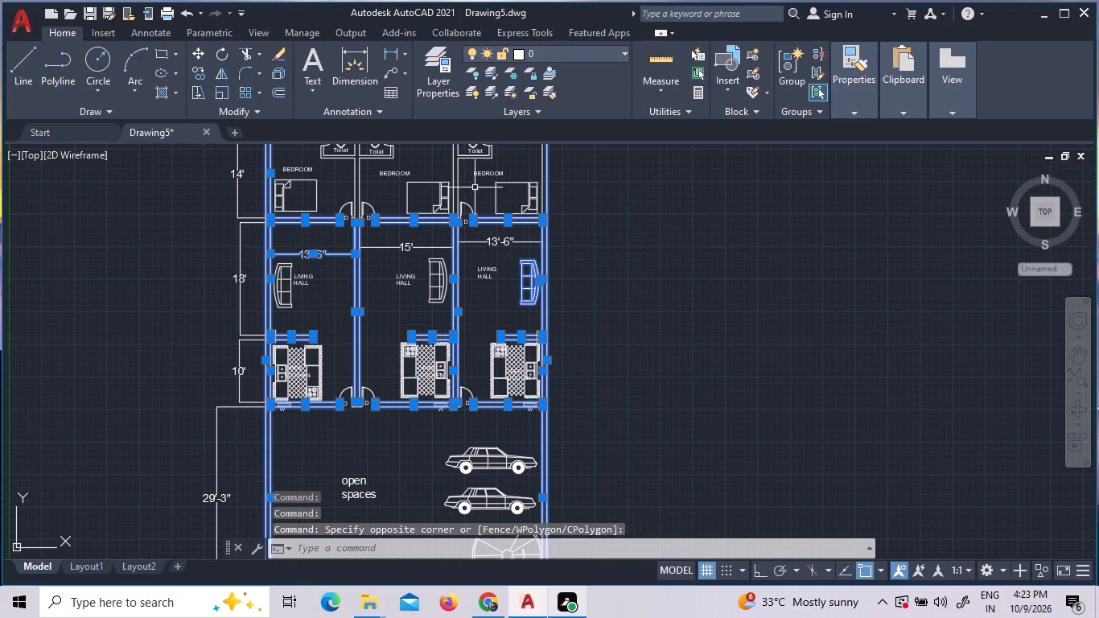
Add the line pairs of both partitions between the three bedrooms to the selection.
{"action": "left_click", "coordinate": [381, 192]}
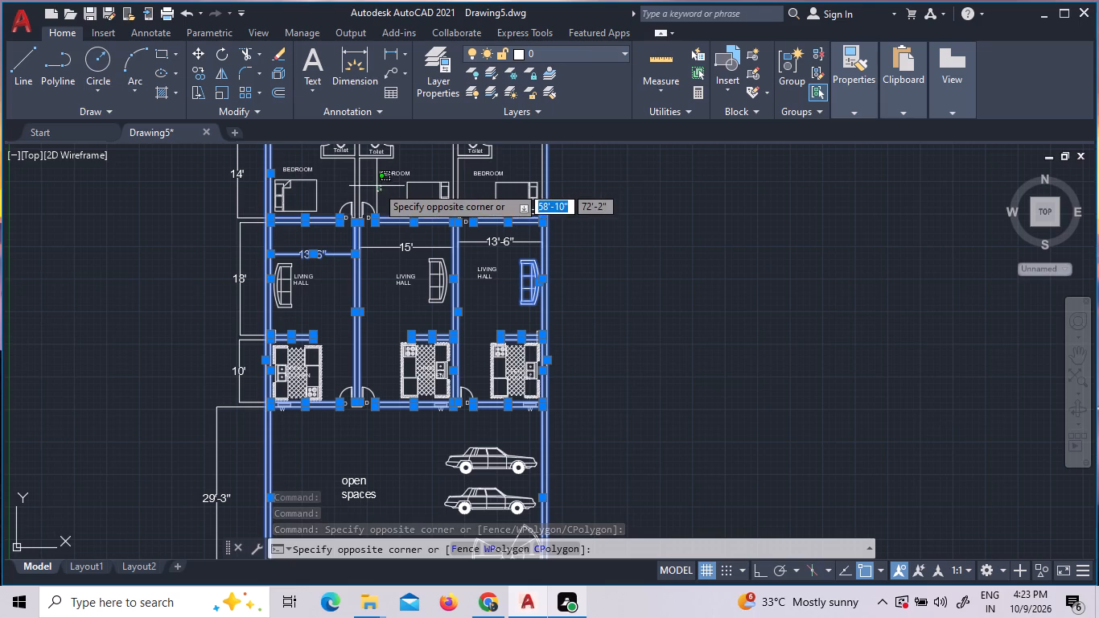
{"action": "left_click", "coordinate": [377, 186]}
{"action": "left_click", "coordinate": [372, 184]}
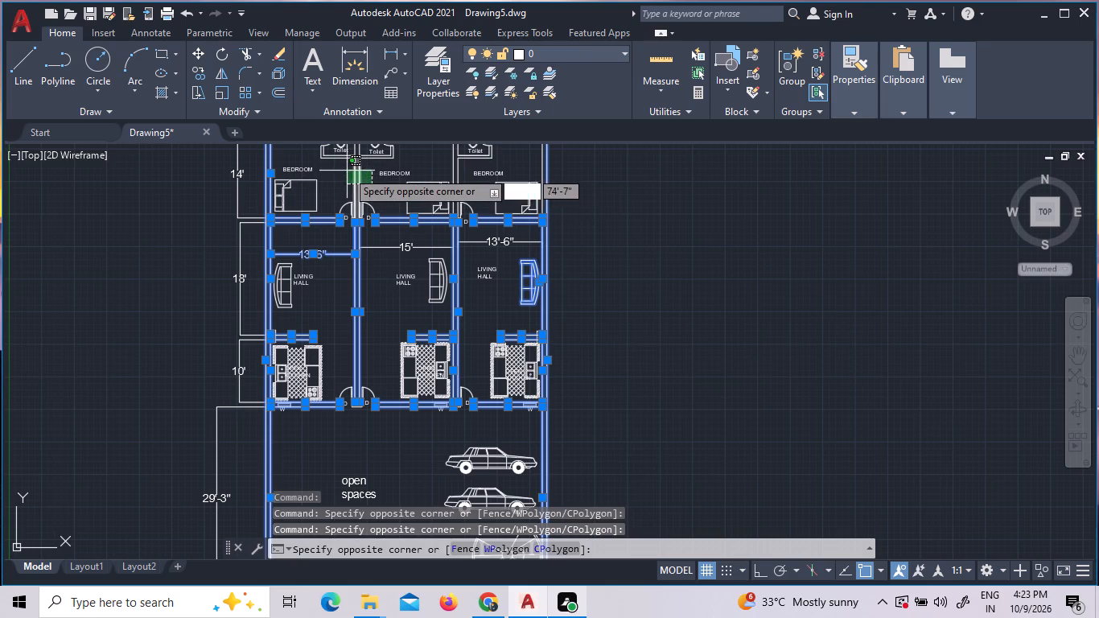
{"action": "left_click", "coordinate": [347, 171]}
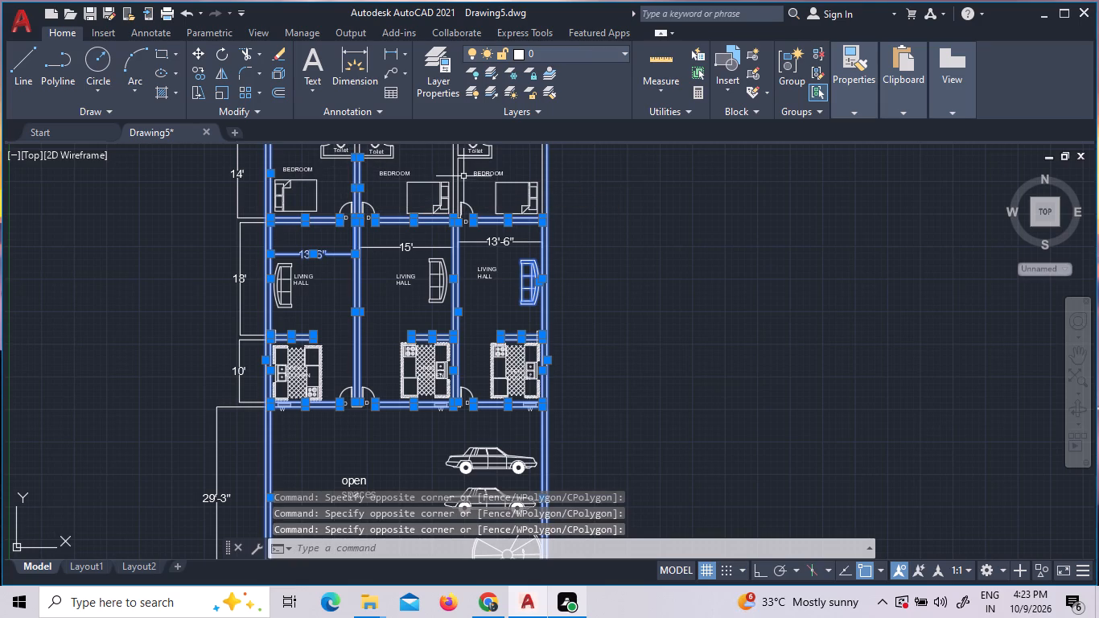
{"action": "left_click", "coordinate": [466, 167]}
{"action": "left_click", "coordinate": [433, 173]}
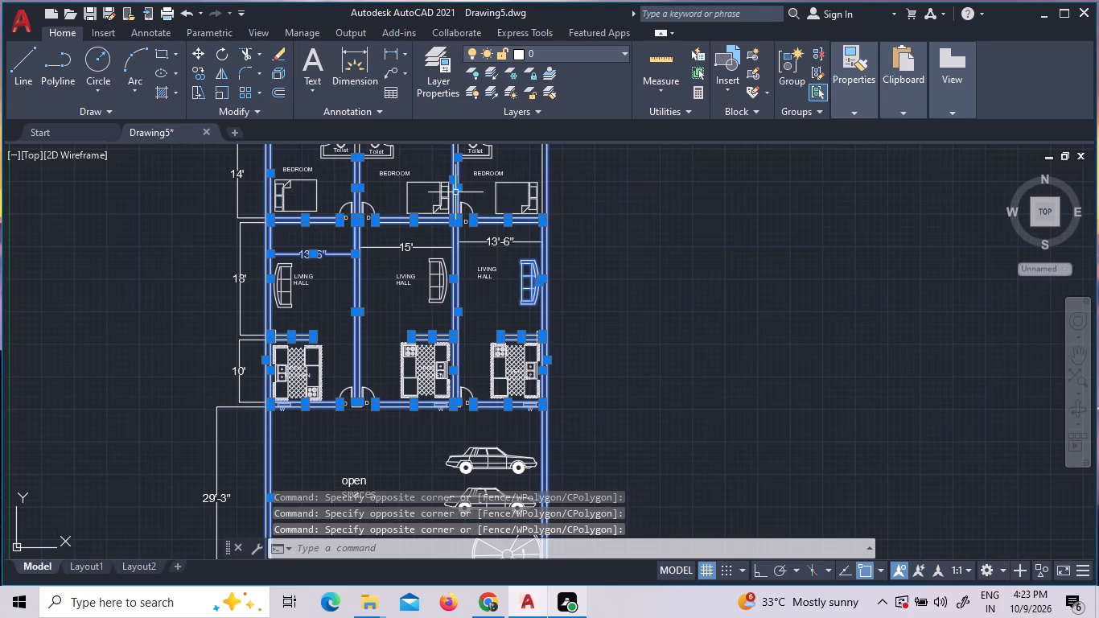
Add the short partition segments beside the three toilets, just below the ducts, to the selection.
{"action": "scroll", "coordinate": [487, 295], "scroll_direction": "down", "scroll_amount": 1}
{"action": "scroll", "coordinate": [465, 198], "scroll_direction": "up", "scroll_amount": 10}
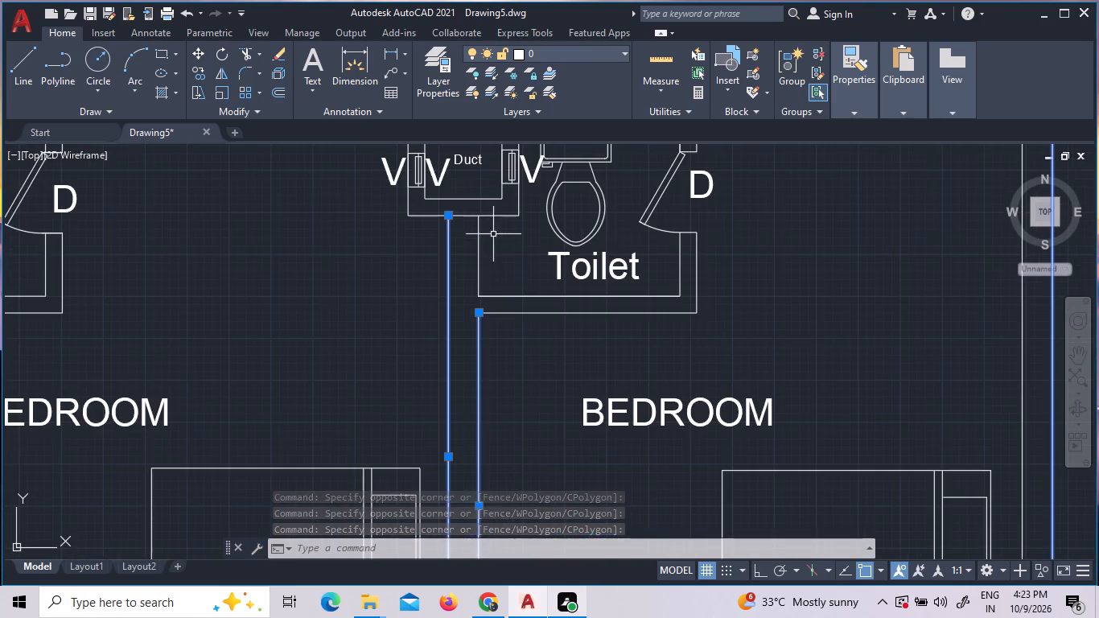
{"action": "left_click", "coordinate": [478, 254]}
{"action": "scroll", "coordinate": [447, 311], "scroll_direction": "down", "scroll_amount": 2}
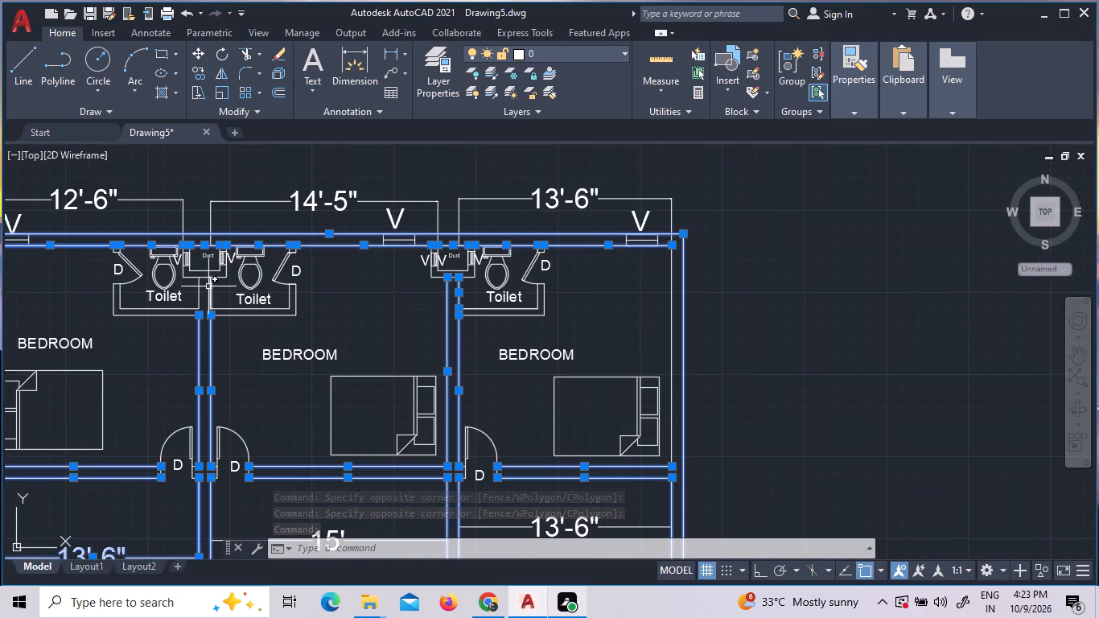
{"action": "left_click", "coordinate": [212, 286]}
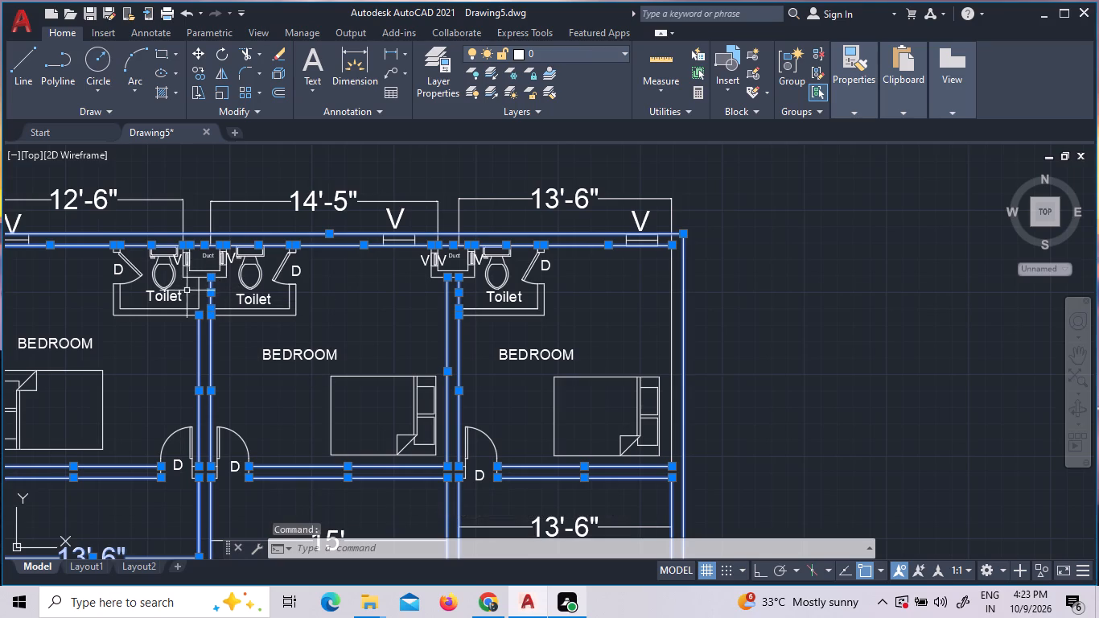
{"action": "left_click", "coordinate": [197, 290]}
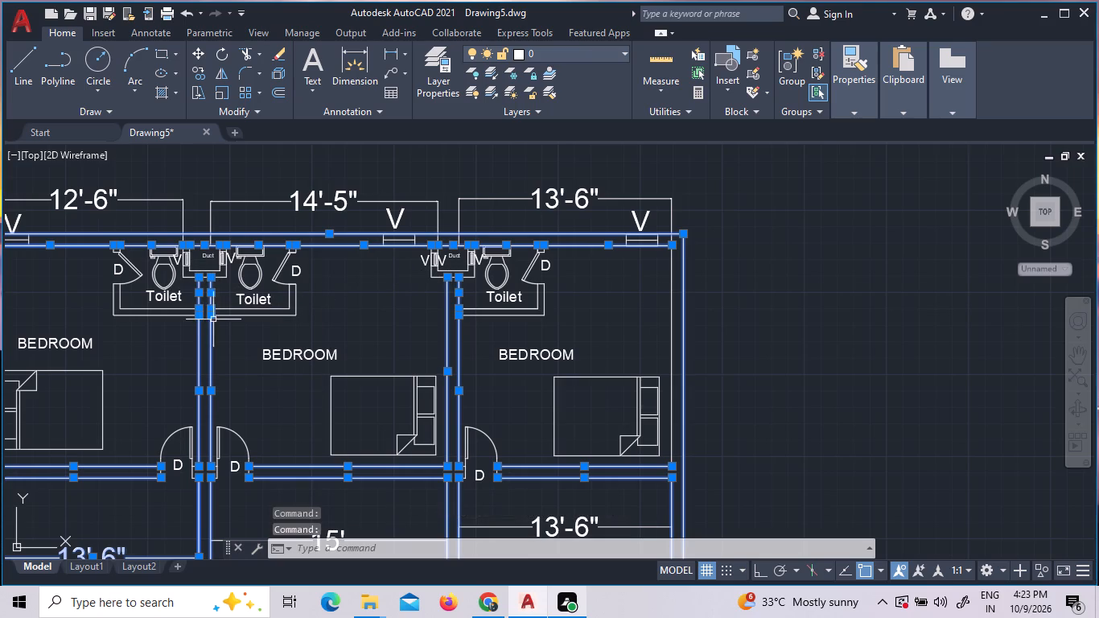
Change the selected wall lines' colour to golden yellow and clear the selection.
{"action": "scroll", "coordinate": [241, 327], "scroll_direction": "down", "scroll_amount": 2}
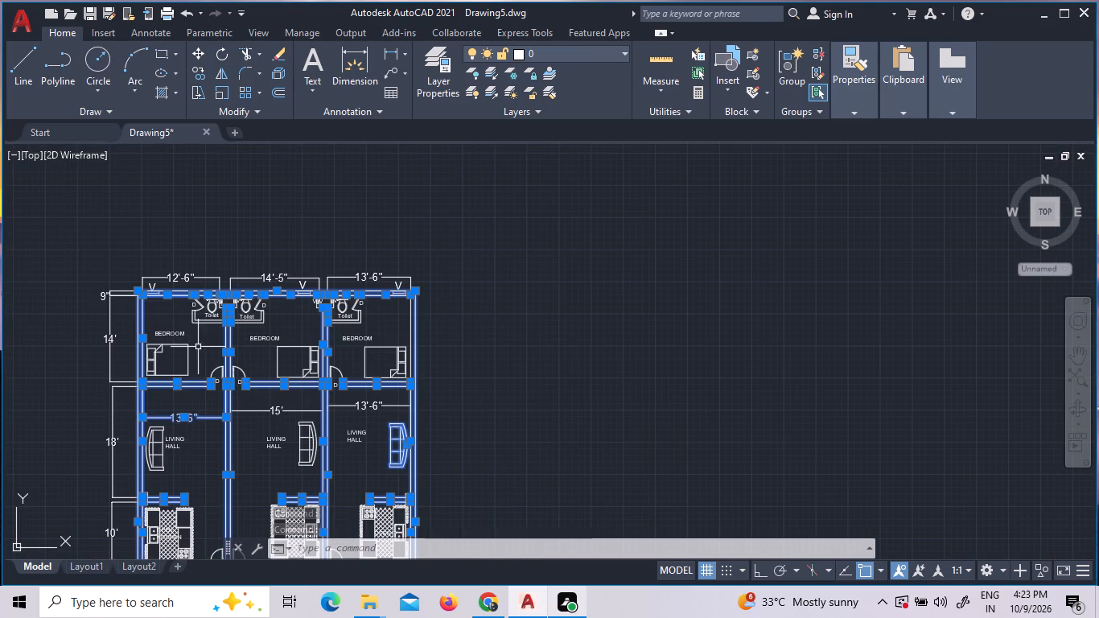
{"action": "left_click", "coordinate": [838, 101]}
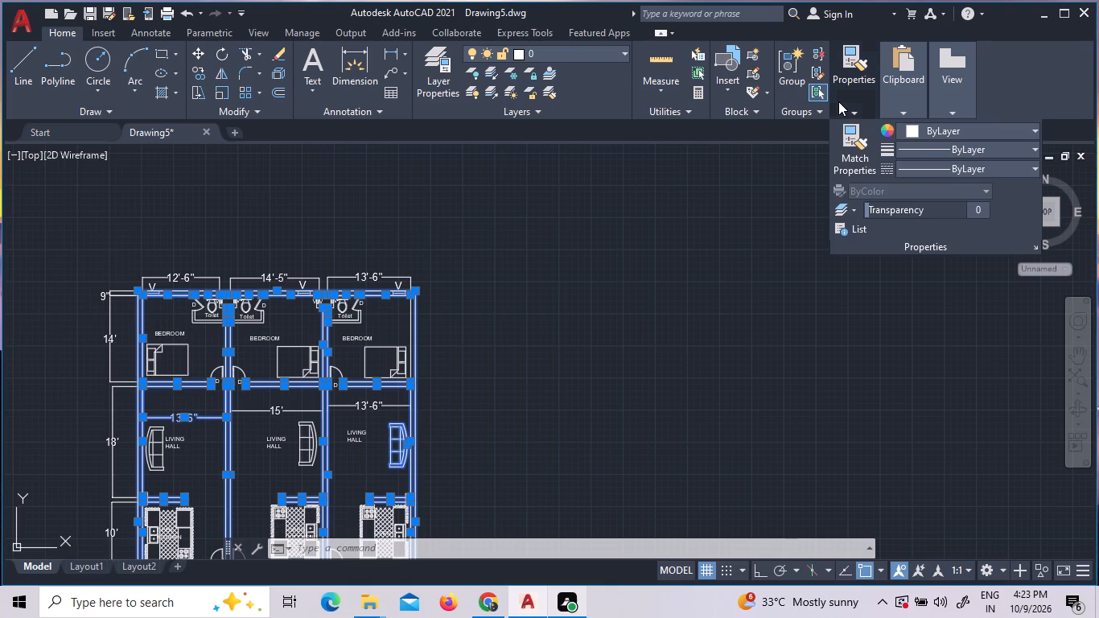
{"action": "left_click", "coordinate": [917, 134]}
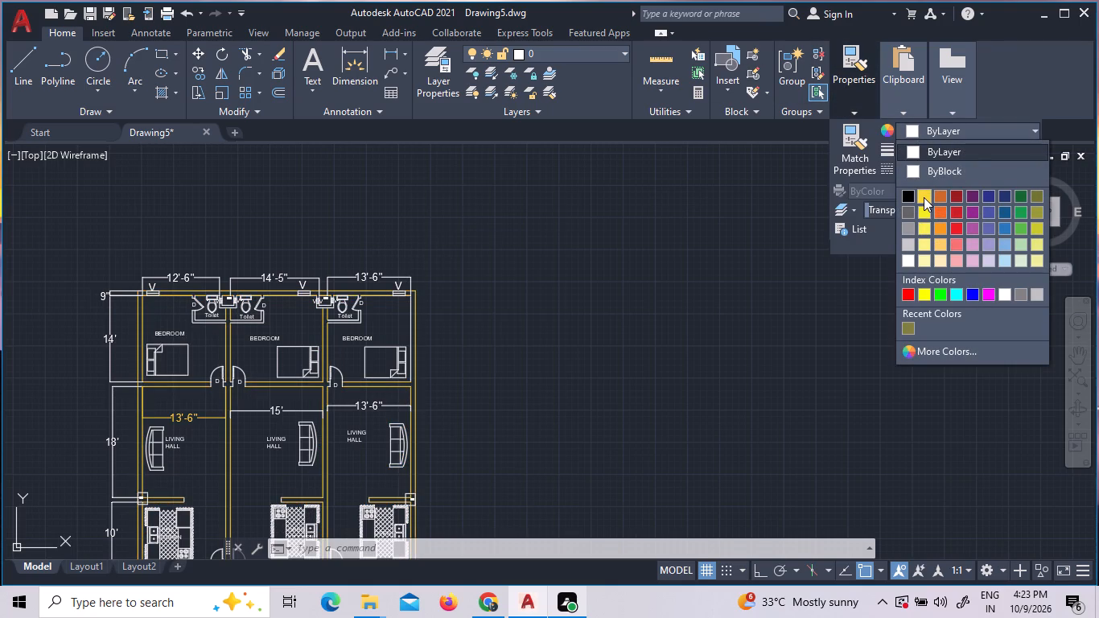
{"action": "left_click", "coordinate": [924, 197]}
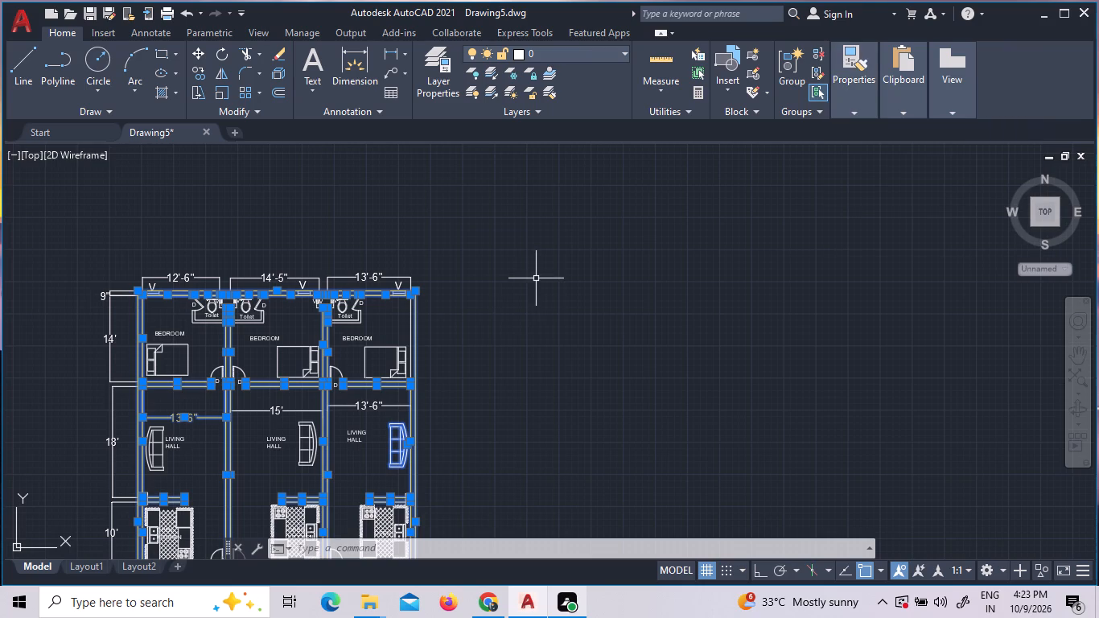
{"action": "key", "text": "Escape"}
{"action": "scroll", "coordinate": [536, 278], "scroll_direction": "down", "scroll_amount": 2}
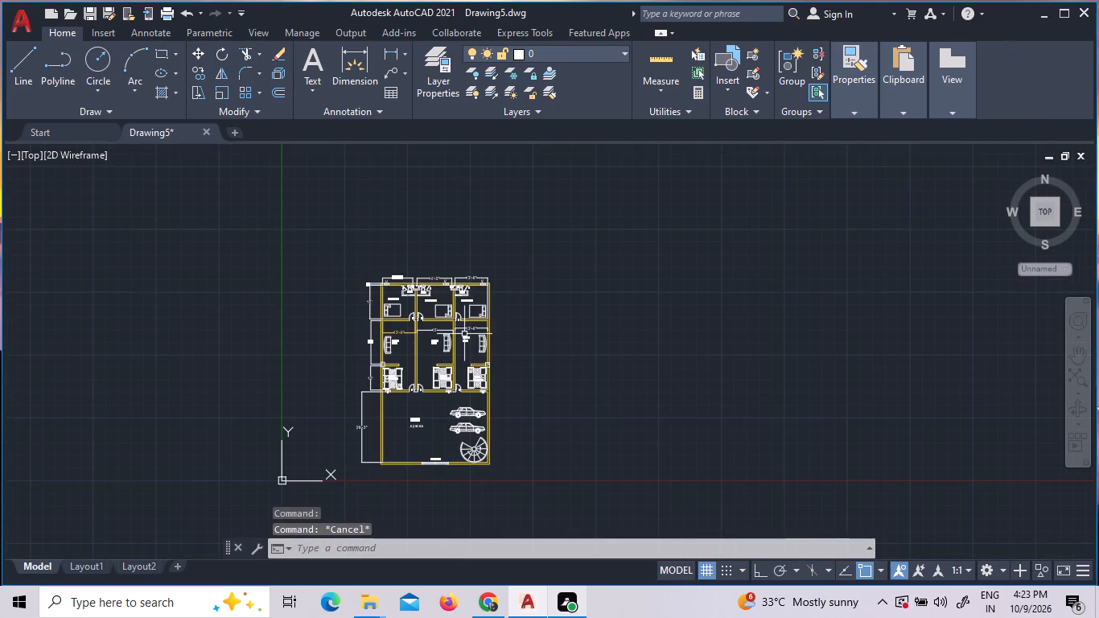
Examine the recoloured wall lines around the bedrooms, toilets and ducts.
{"action": "scroll", "coordinate": [471, 315], "scroll_direction": "up", "scroll_amount": 4}
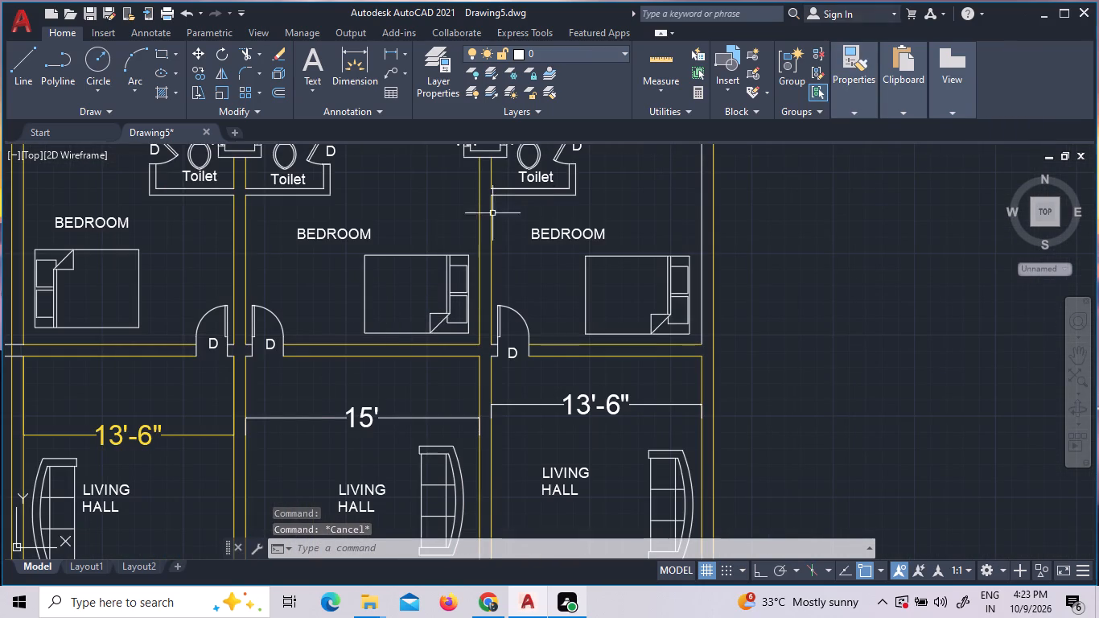
{"action": "scroll", "coordinate": [325, 419], "scroll_direction": "down", "scroll_amount": 2}
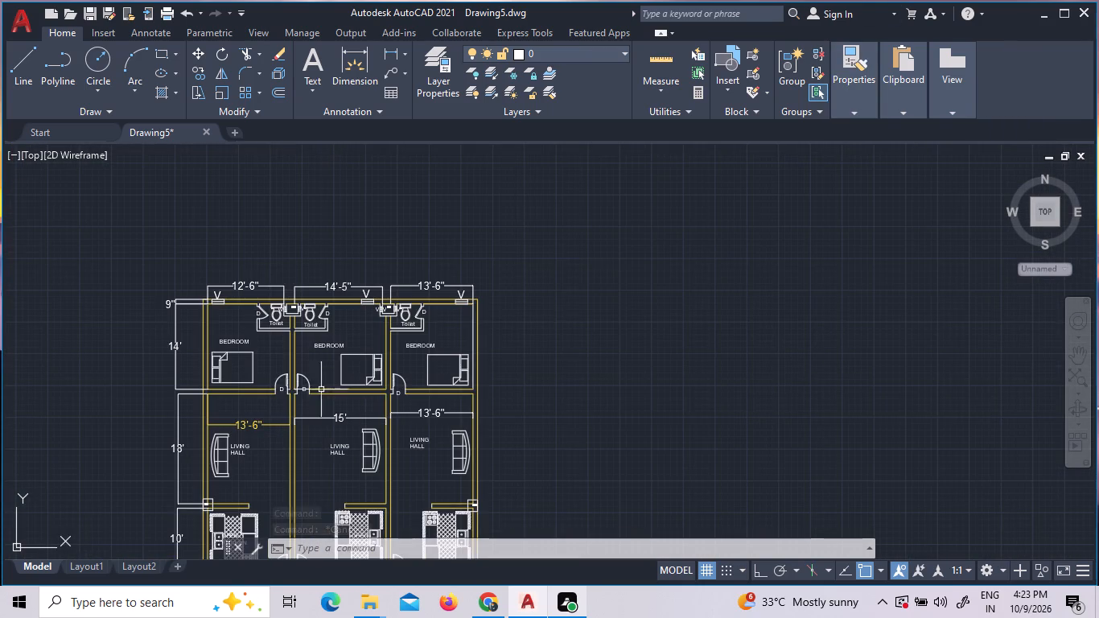
{"action": "scroll", "coordinate": [293, 340], "scroll_direction": "up", "scroll_amount": 3}
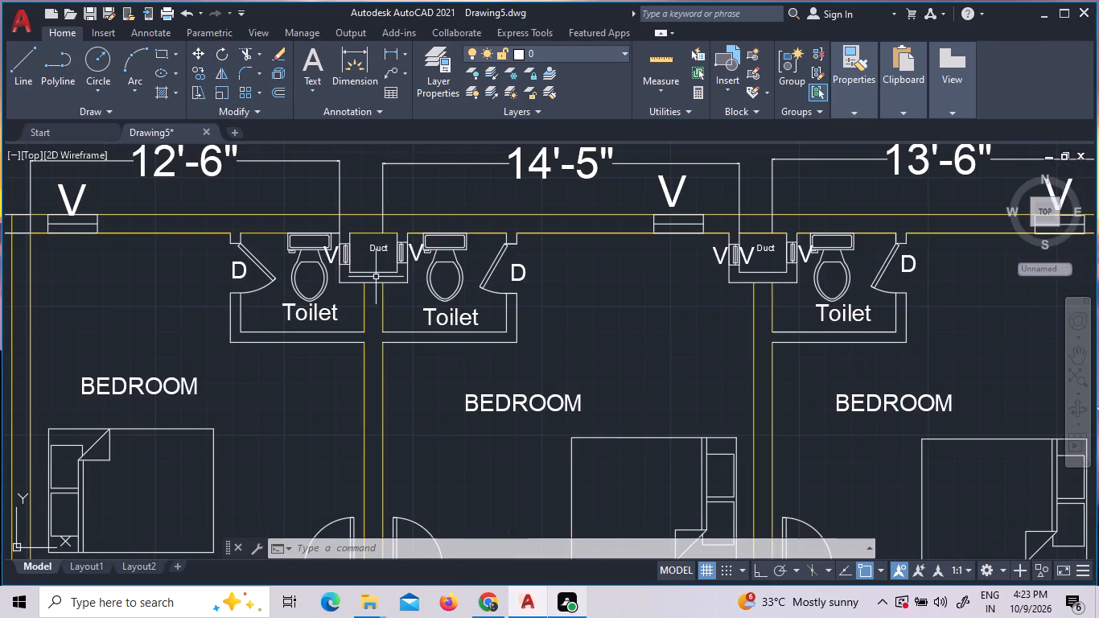
{"action": "scroll", "coordinate": [373, 277], "scroll_direction": "down", "scroll_amount": 1}
{"action": "scroll", "coordinate": [449, 326], "scroll_direction": "down", "scroll_amount": 2}
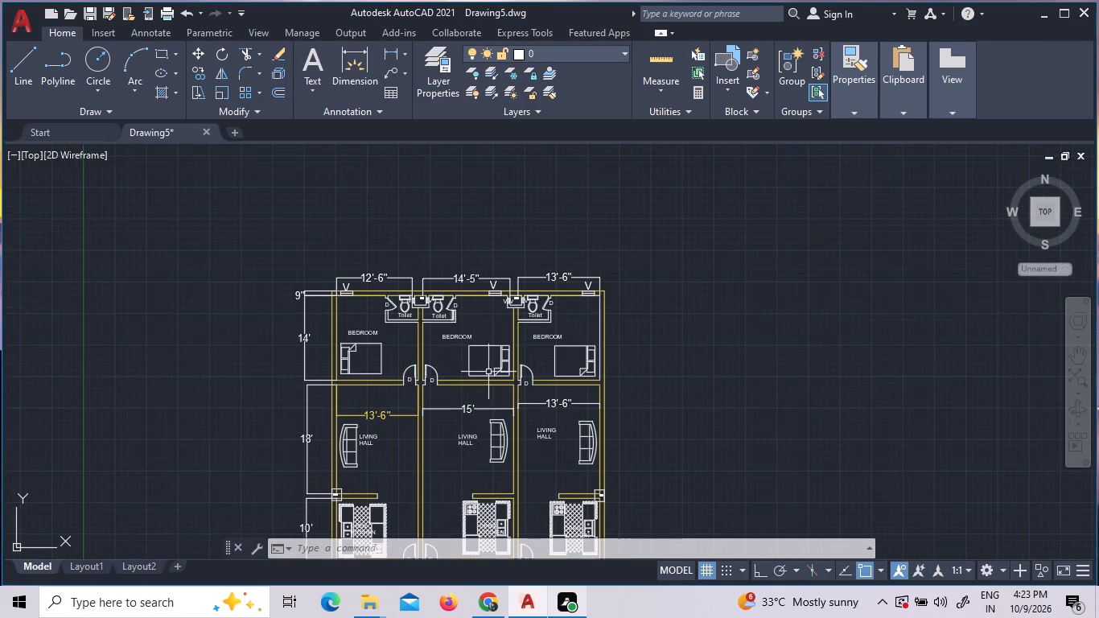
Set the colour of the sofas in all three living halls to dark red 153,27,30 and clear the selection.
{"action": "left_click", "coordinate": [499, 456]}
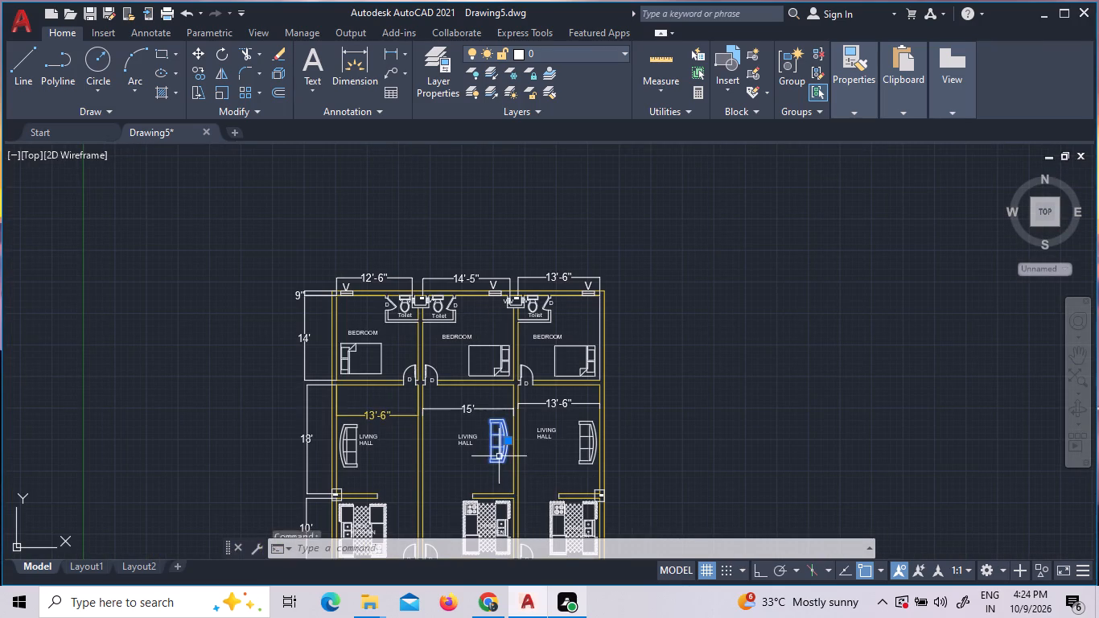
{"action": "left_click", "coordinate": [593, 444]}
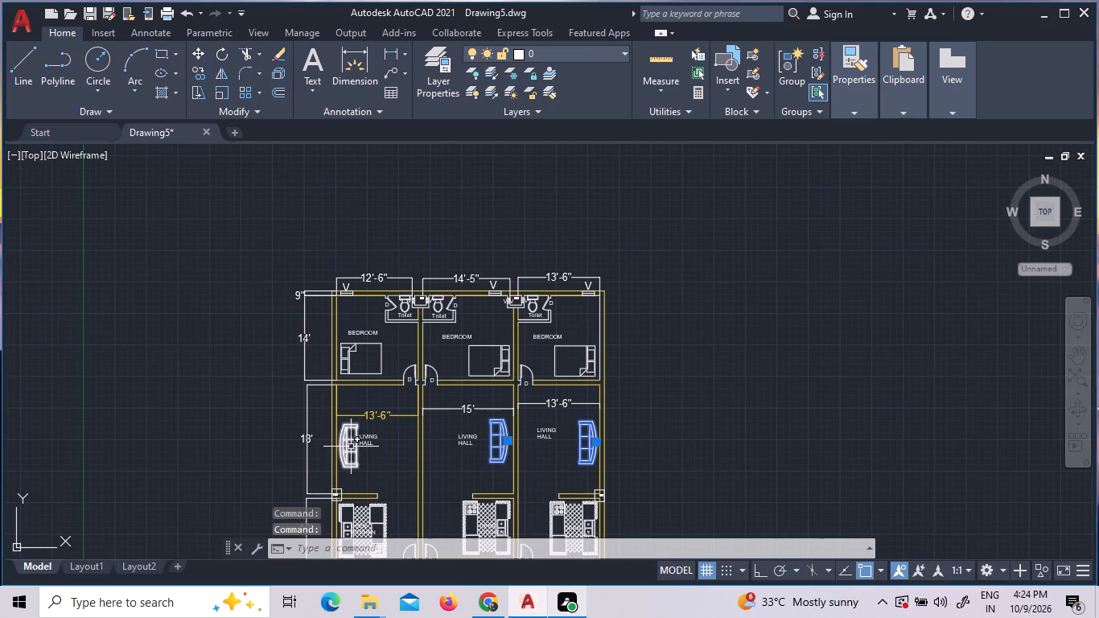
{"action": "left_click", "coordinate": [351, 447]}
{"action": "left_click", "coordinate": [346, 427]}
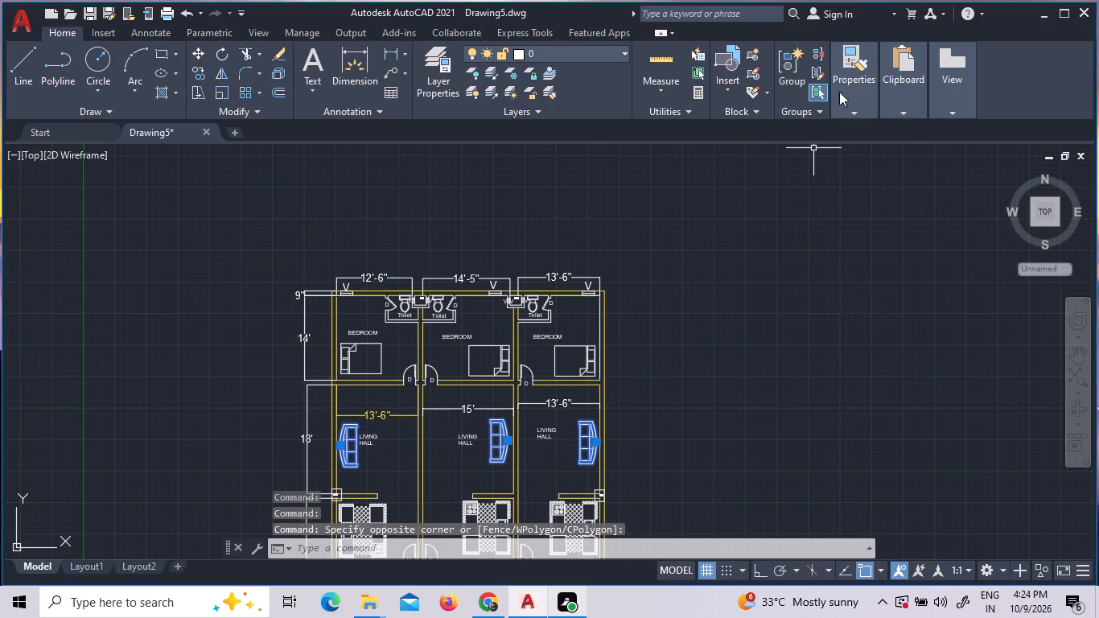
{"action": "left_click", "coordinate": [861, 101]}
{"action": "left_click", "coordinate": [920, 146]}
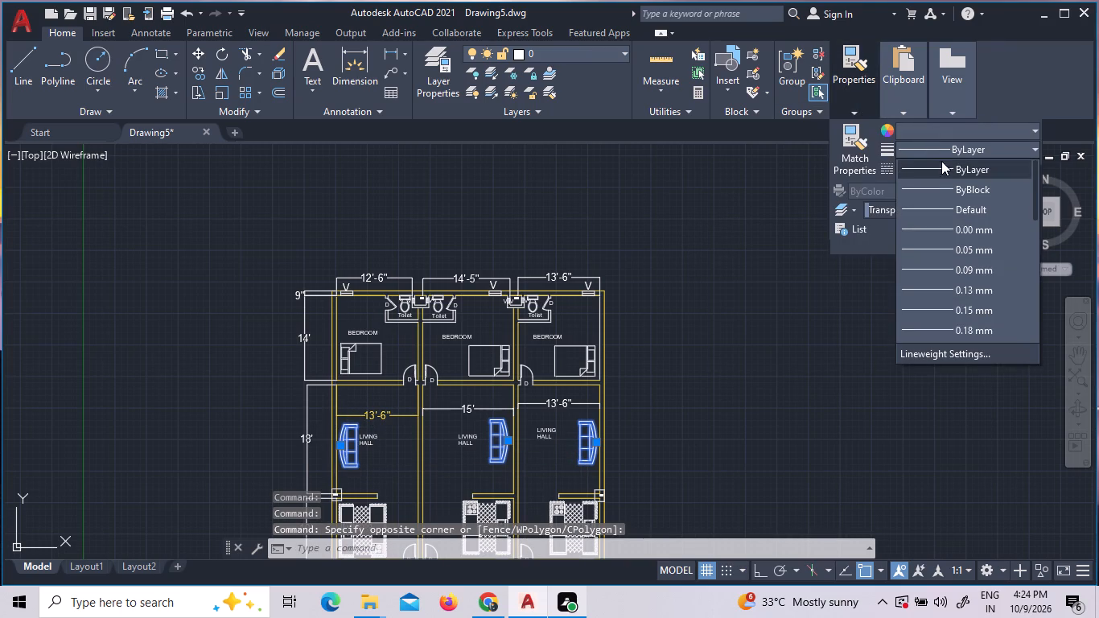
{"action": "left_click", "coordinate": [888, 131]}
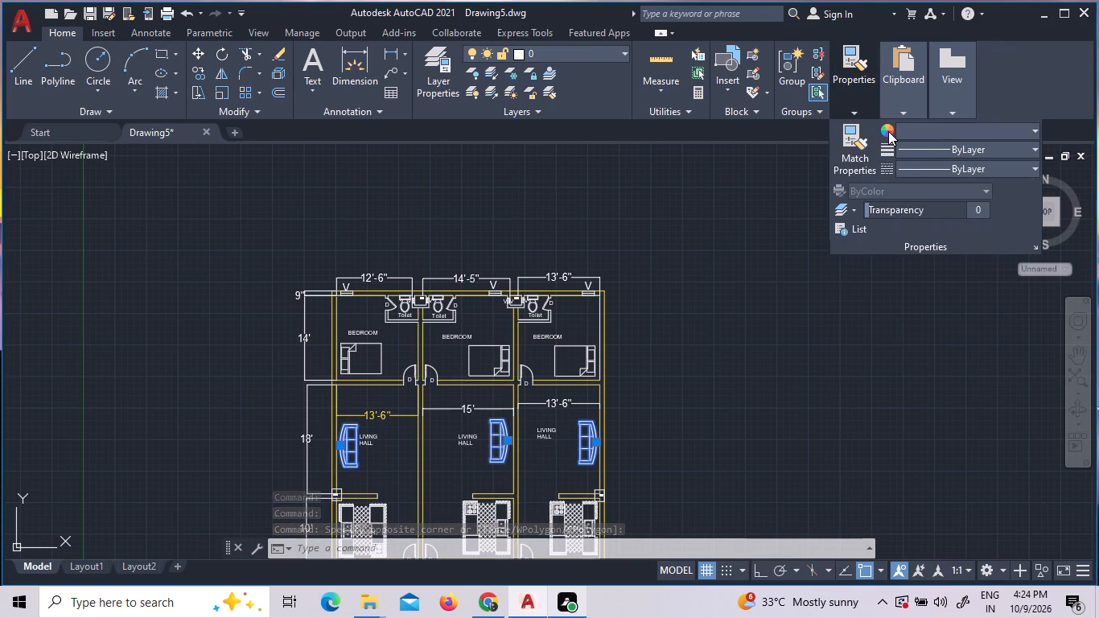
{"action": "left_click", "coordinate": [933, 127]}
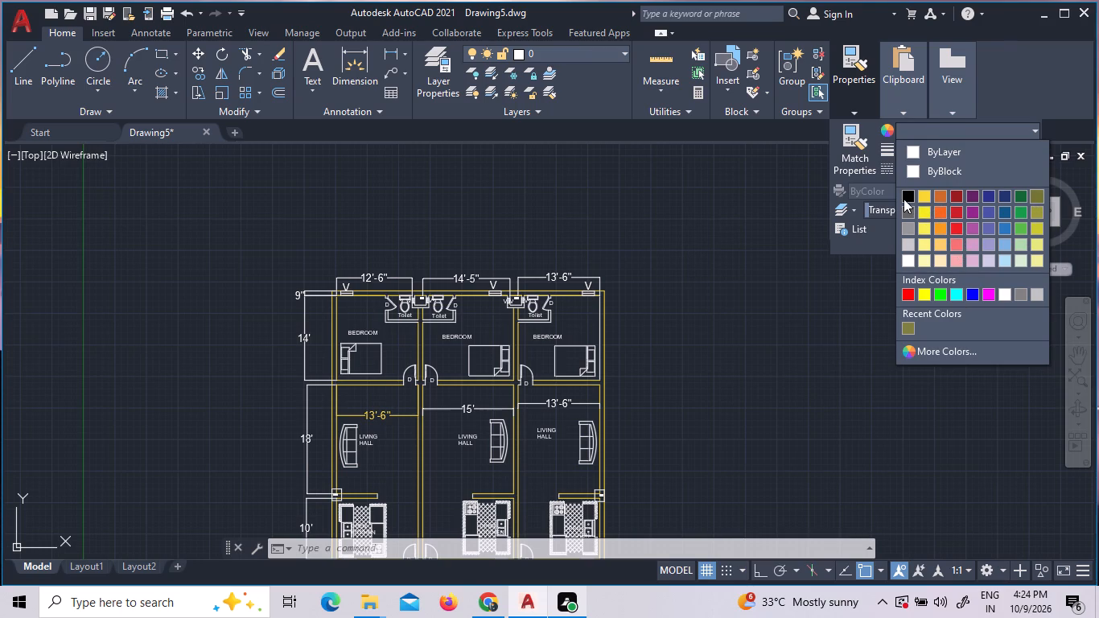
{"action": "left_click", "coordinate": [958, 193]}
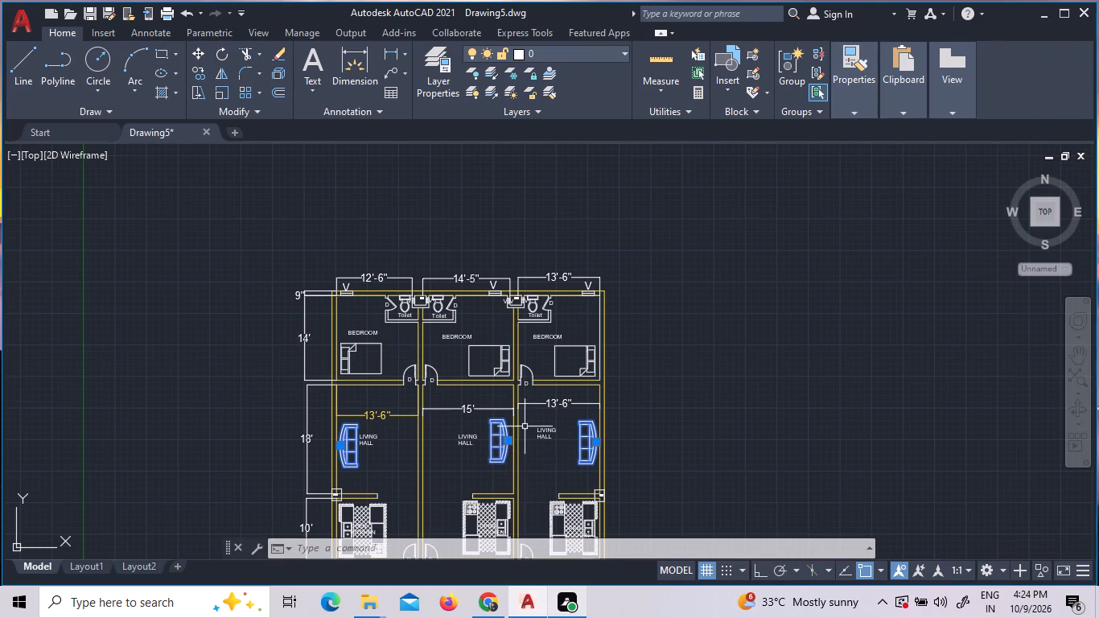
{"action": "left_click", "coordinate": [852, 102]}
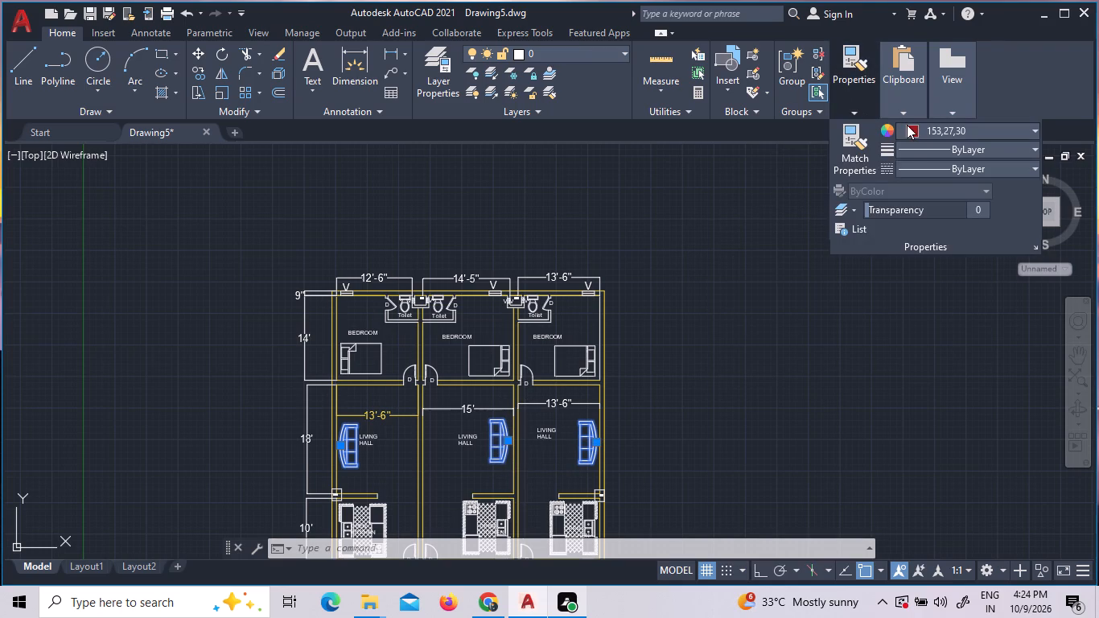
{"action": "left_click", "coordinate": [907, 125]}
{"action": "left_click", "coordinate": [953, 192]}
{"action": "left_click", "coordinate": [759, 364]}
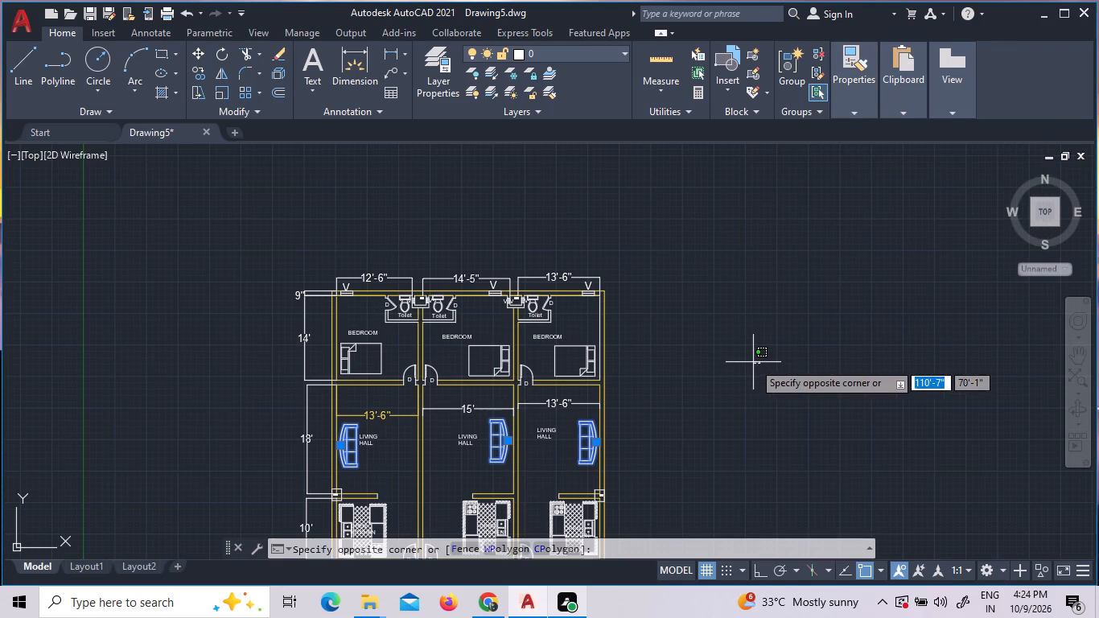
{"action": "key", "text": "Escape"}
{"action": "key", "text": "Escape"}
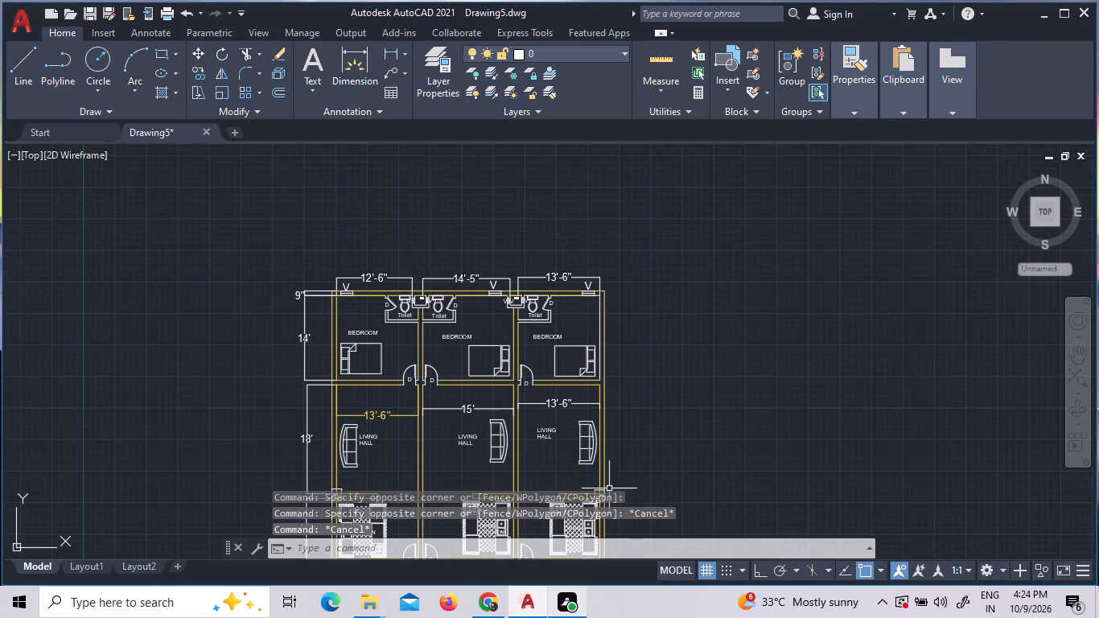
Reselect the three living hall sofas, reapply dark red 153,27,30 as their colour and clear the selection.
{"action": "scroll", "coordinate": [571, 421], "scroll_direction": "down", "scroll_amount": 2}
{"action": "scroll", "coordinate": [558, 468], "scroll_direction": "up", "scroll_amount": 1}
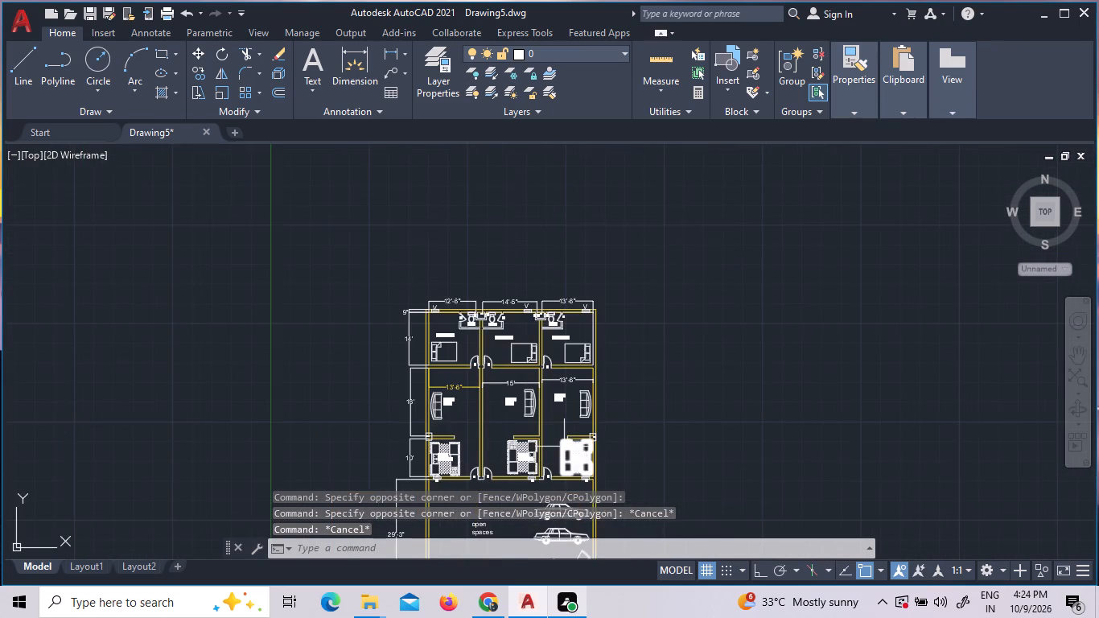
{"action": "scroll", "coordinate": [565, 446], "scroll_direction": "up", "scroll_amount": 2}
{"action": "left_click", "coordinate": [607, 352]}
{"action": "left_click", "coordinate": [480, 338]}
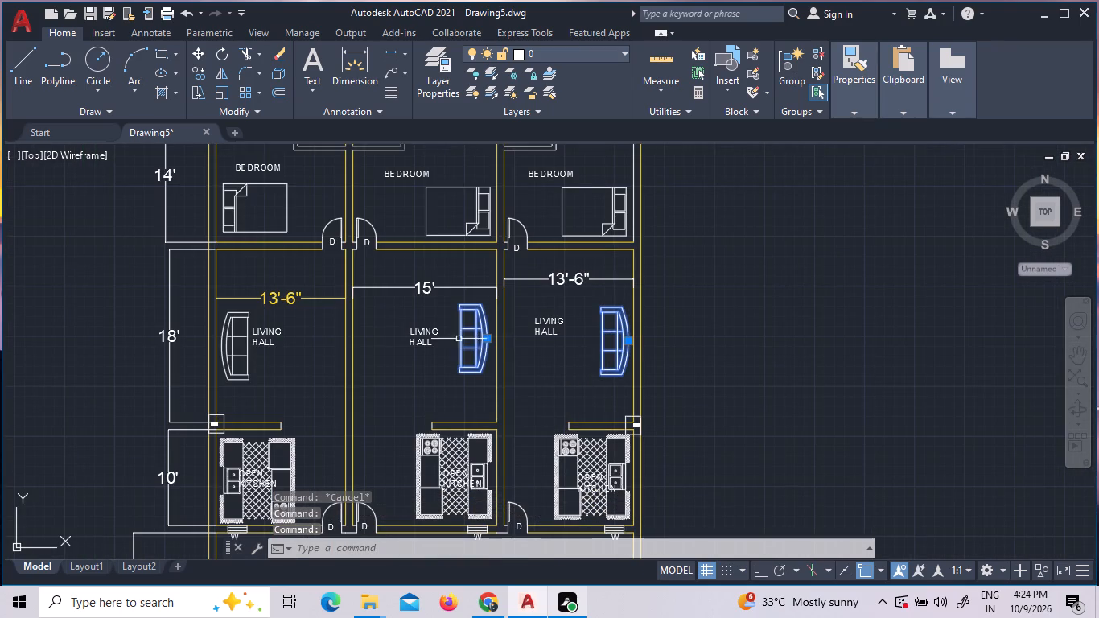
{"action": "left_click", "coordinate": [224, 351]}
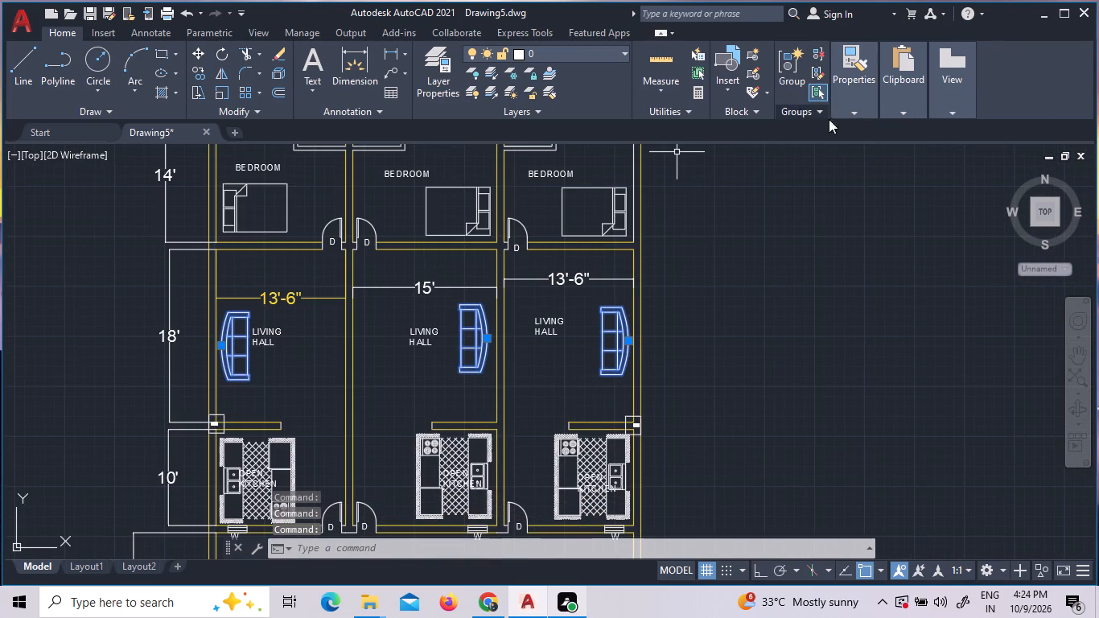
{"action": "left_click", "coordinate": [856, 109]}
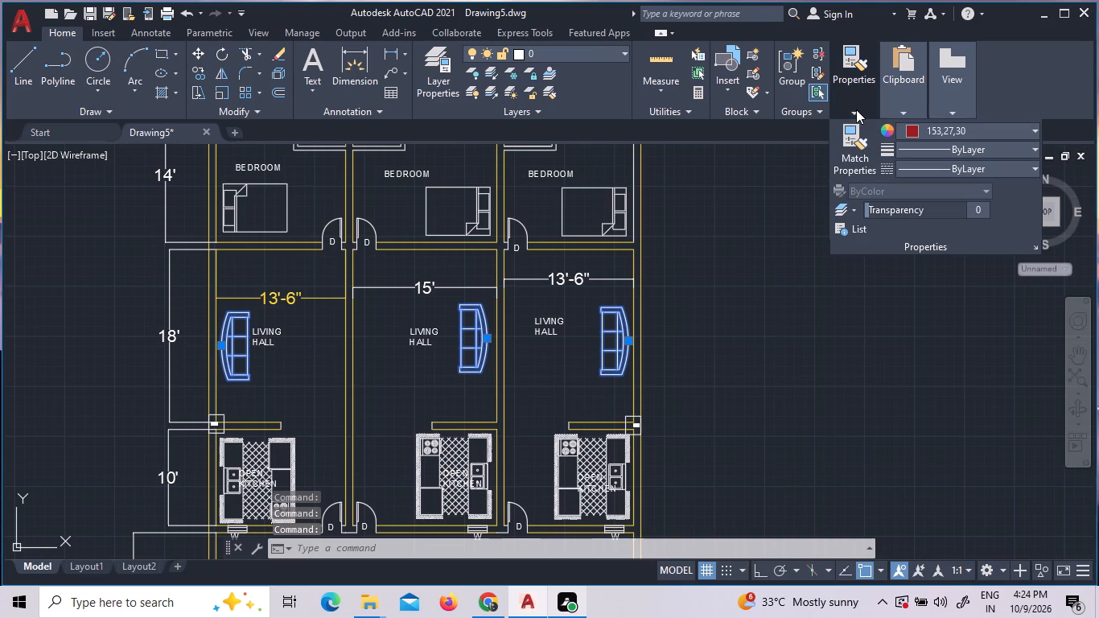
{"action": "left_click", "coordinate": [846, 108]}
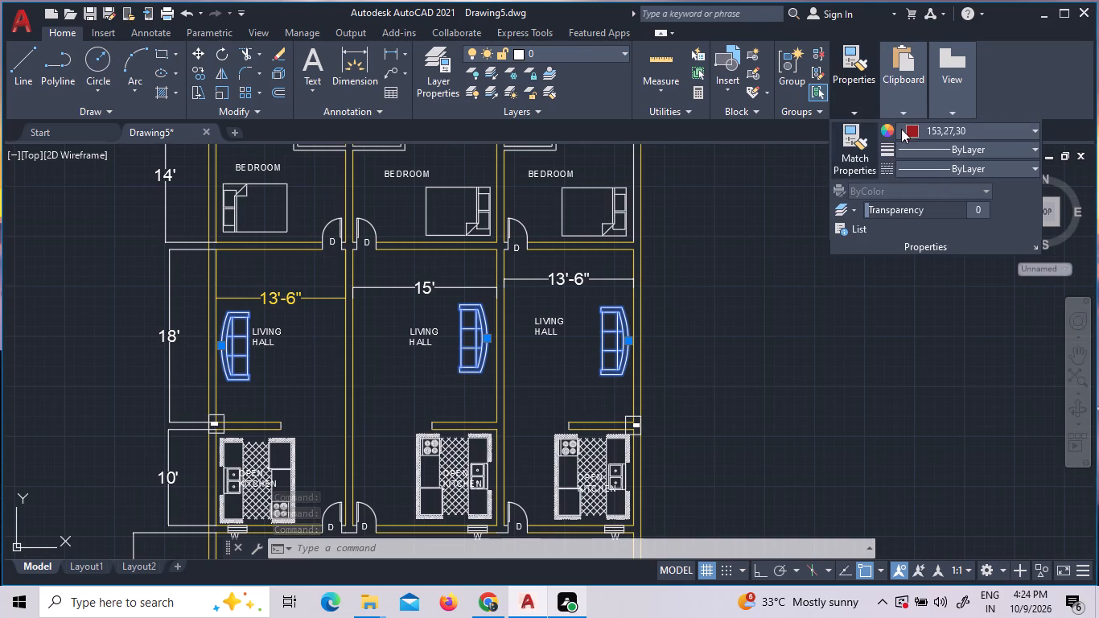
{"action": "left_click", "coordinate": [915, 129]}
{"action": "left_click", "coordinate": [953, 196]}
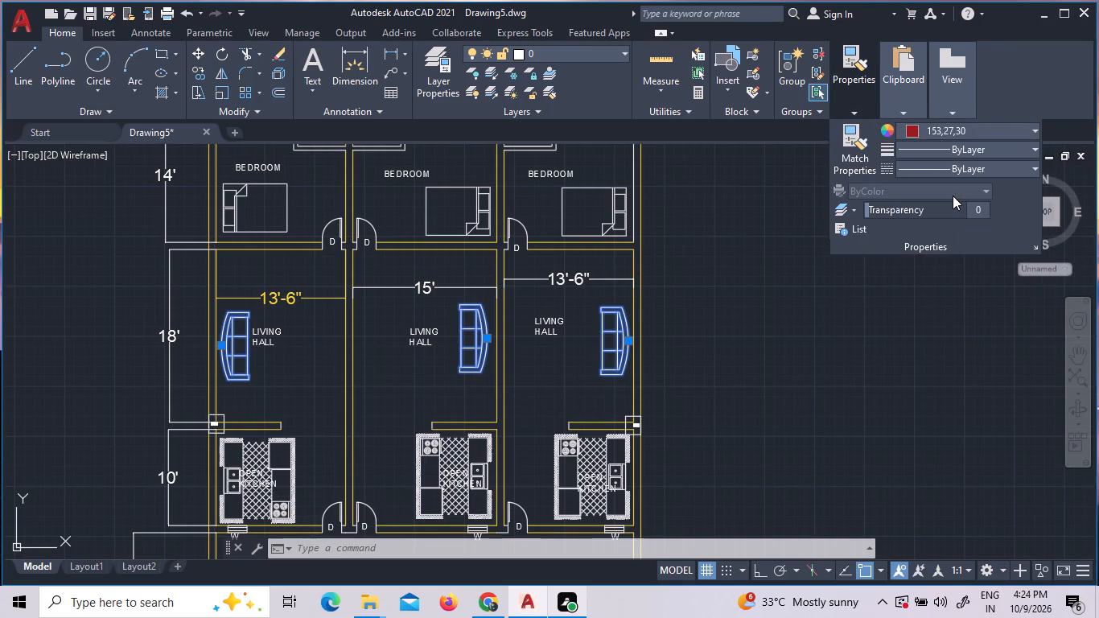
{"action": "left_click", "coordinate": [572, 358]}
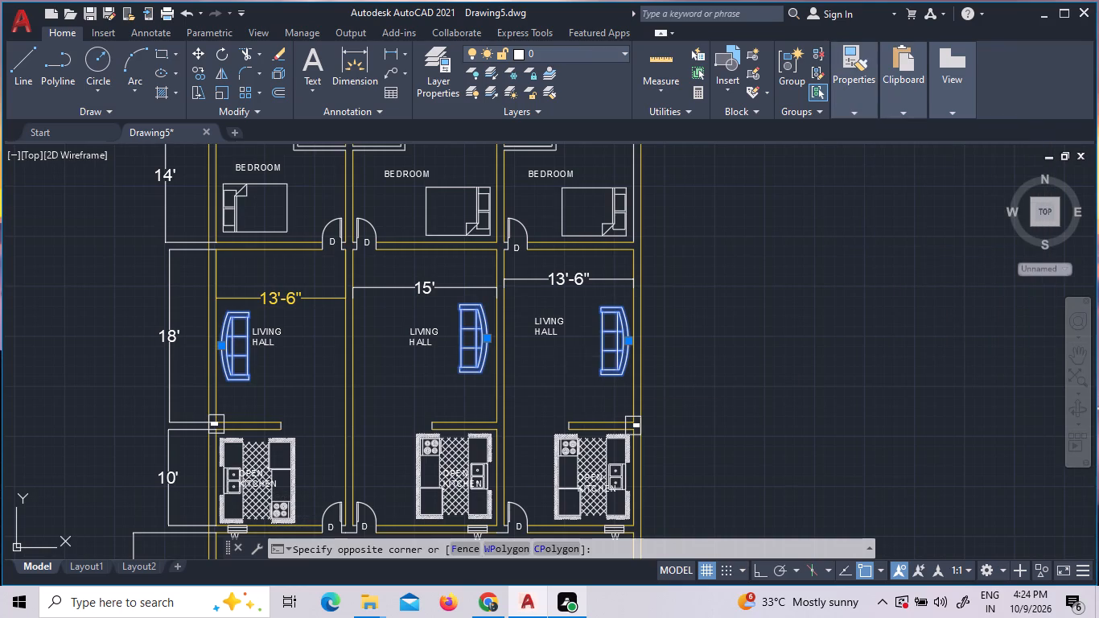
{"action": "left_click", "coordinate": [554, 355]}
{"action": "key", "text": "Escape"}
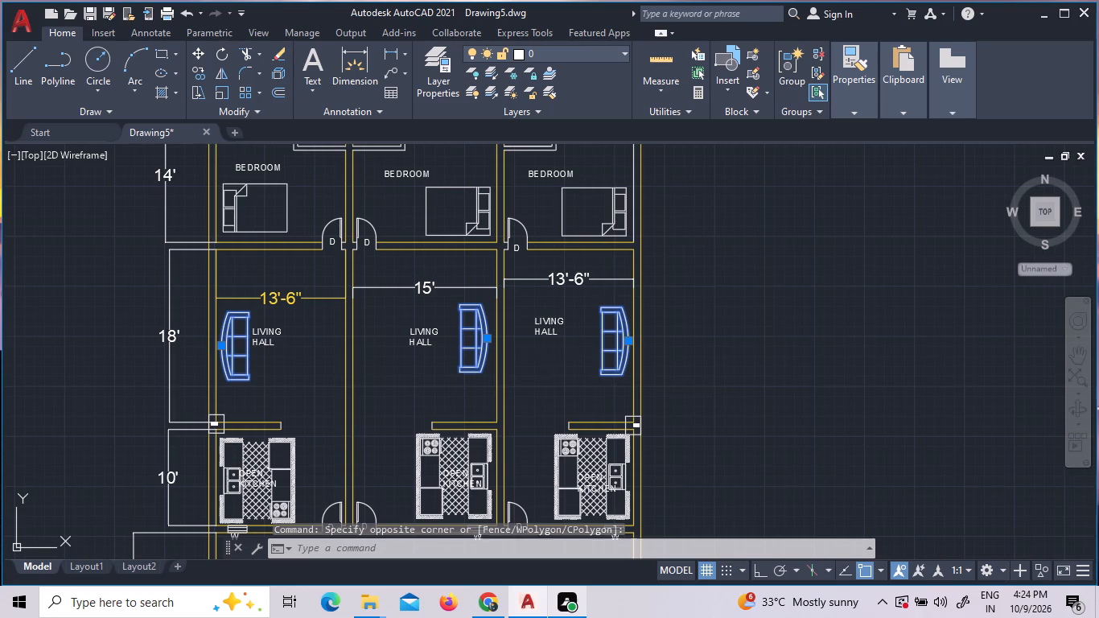
Change the yellow 13'-6" dimension in the leftmost unit's living hall to white 255,255,255 and clear the selection.
{"action": "left_click", "coordinate": [286, 295]}
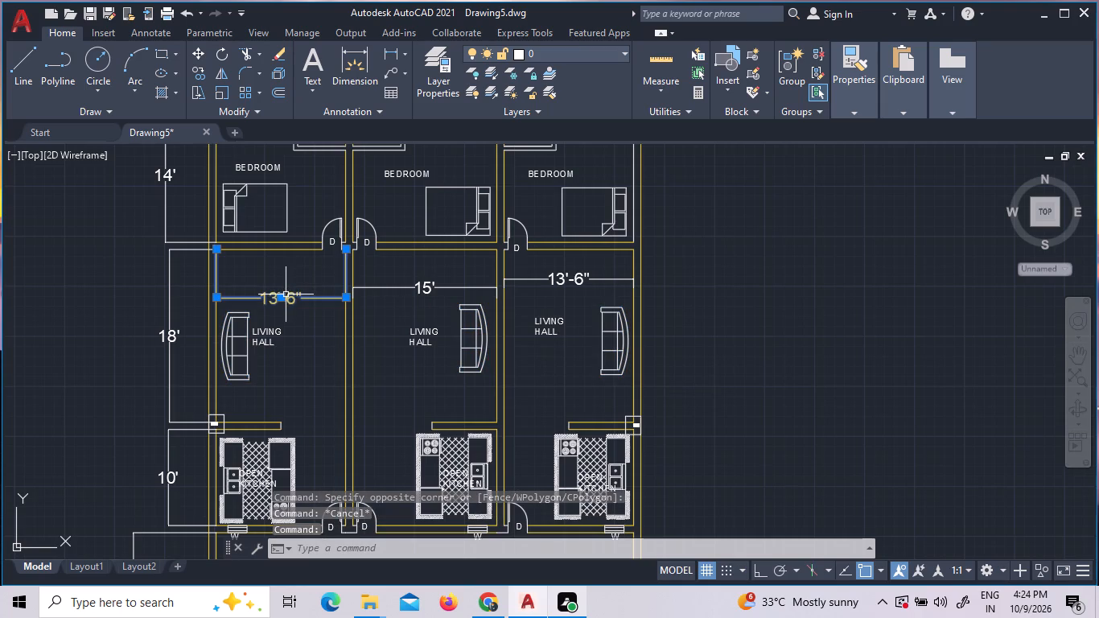
{"action": "right_click", "coordinate": [286, 295]}
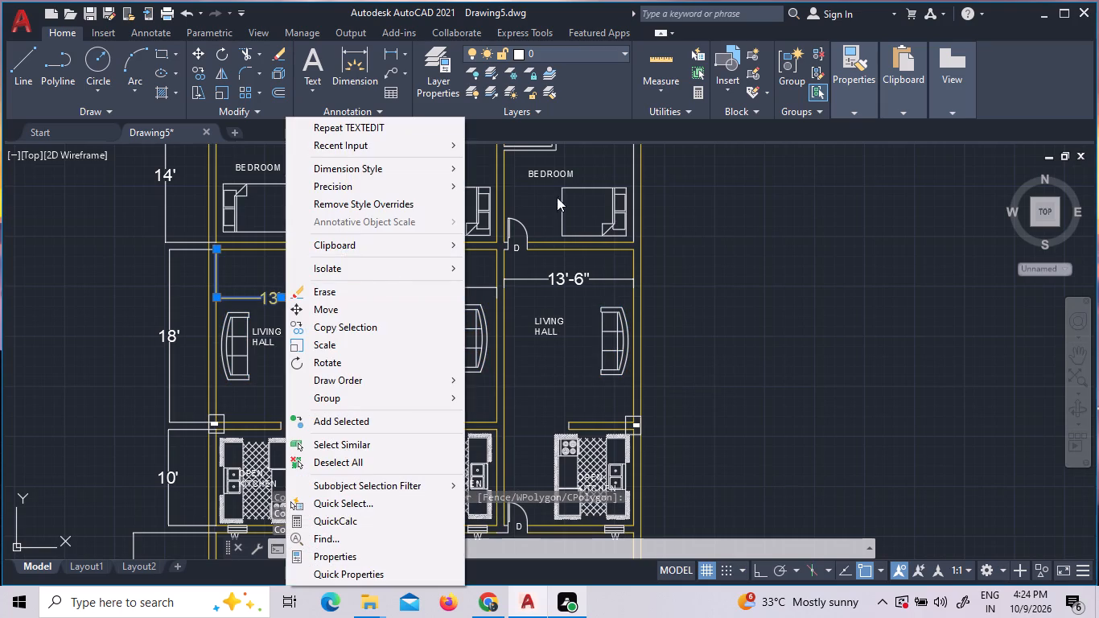
{"action": "left_click", "coordinate": [853, 100]}
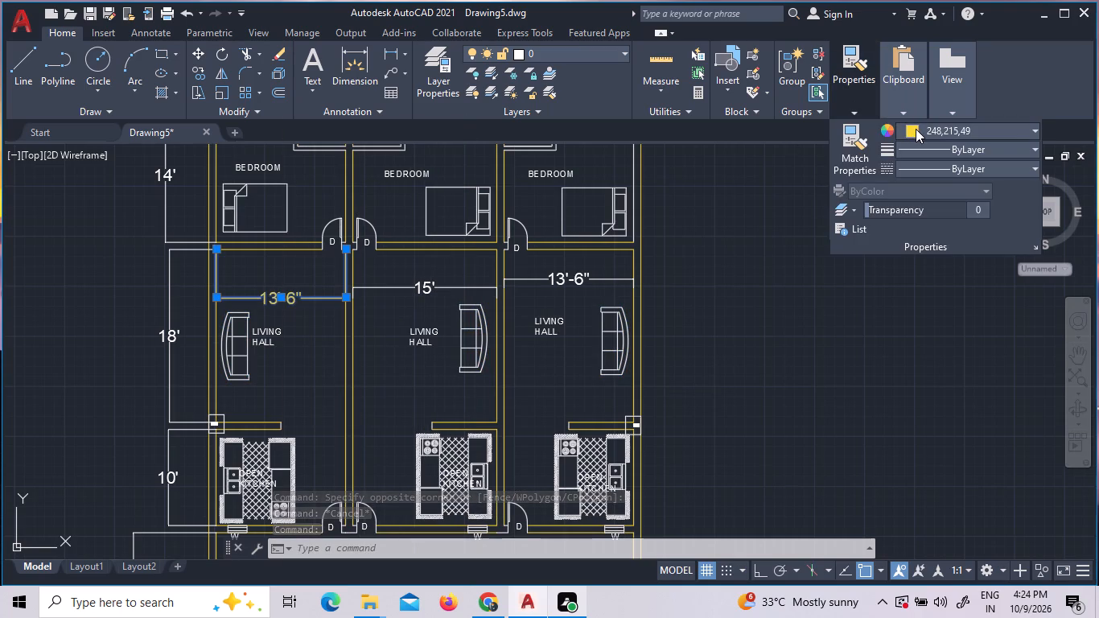
{"action": "left_click", "coordinate": [916, 129]}
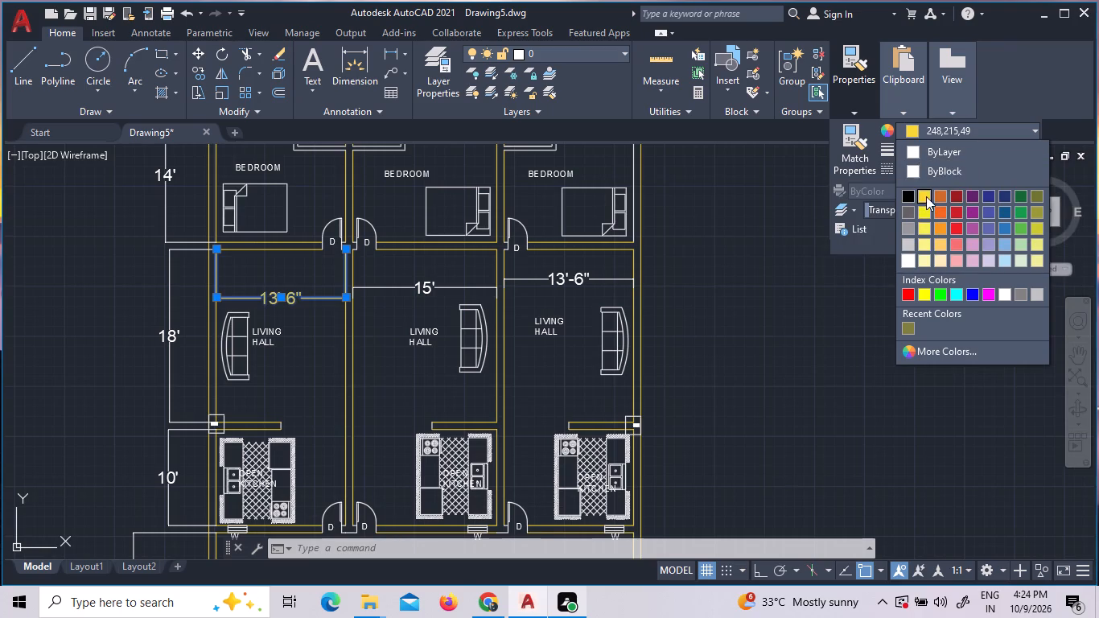
{"action": "left_click", "coordinate": [908, 264]}
{"action": "key", "text": "Escape"}
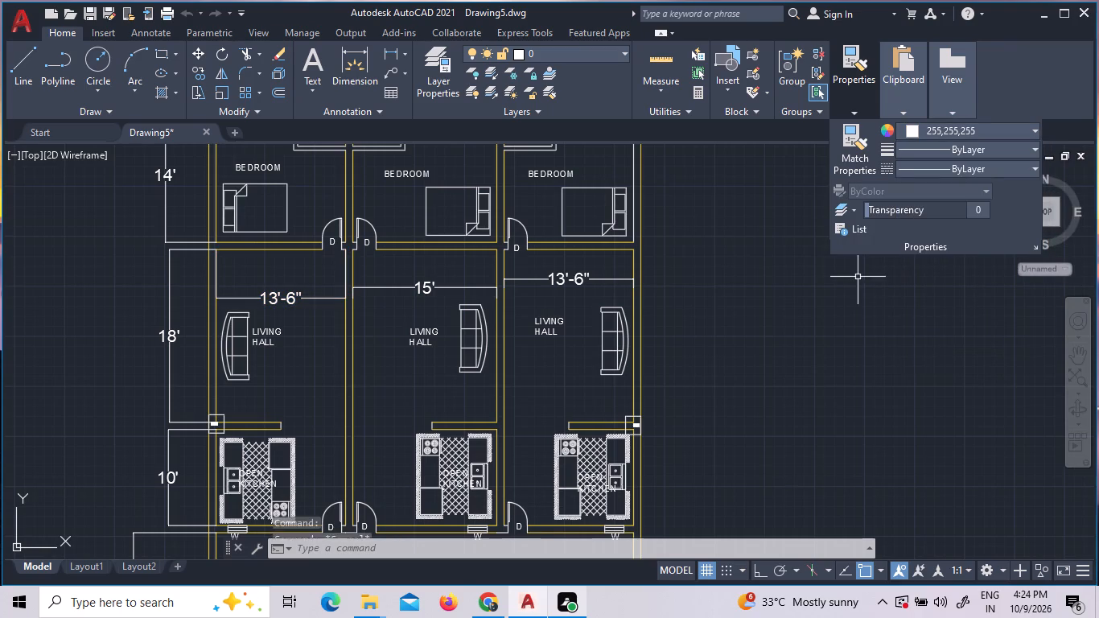
Select the sofas in all three living halls and set their colour to light pink 221,179,212.
{"action": "scroll", "coordinate": [230, 346], "scroll_direction": "up", "scroll_amount": 3}
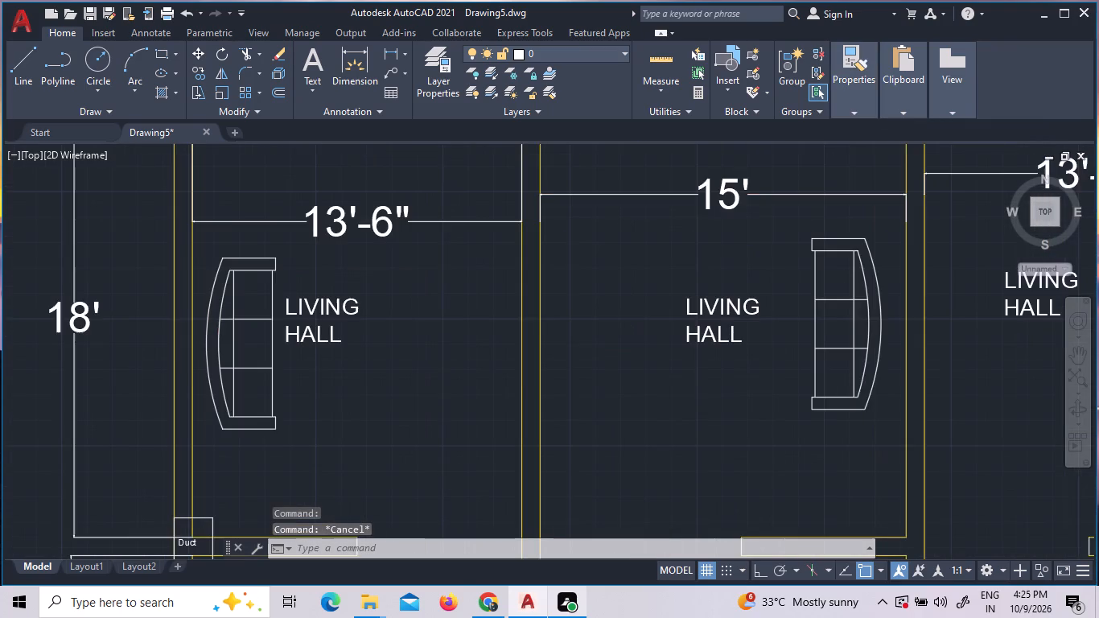
{"action": "left_click", "coordinate": [227, 340]}
{"action": "left_click", "coordinate": [194, 242]}
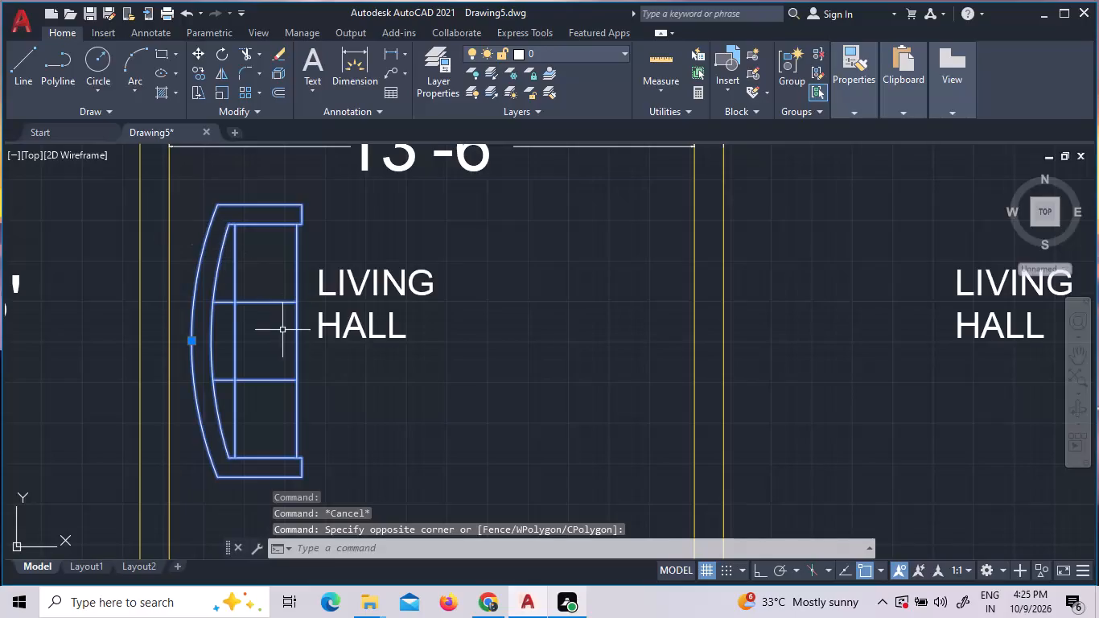
{"action": "scroll", "coordinate": [282, 331], "scroll_direction": "down", "scroll_amount": 3}
{"action": "left_click", "coordinate": [513, 335]}
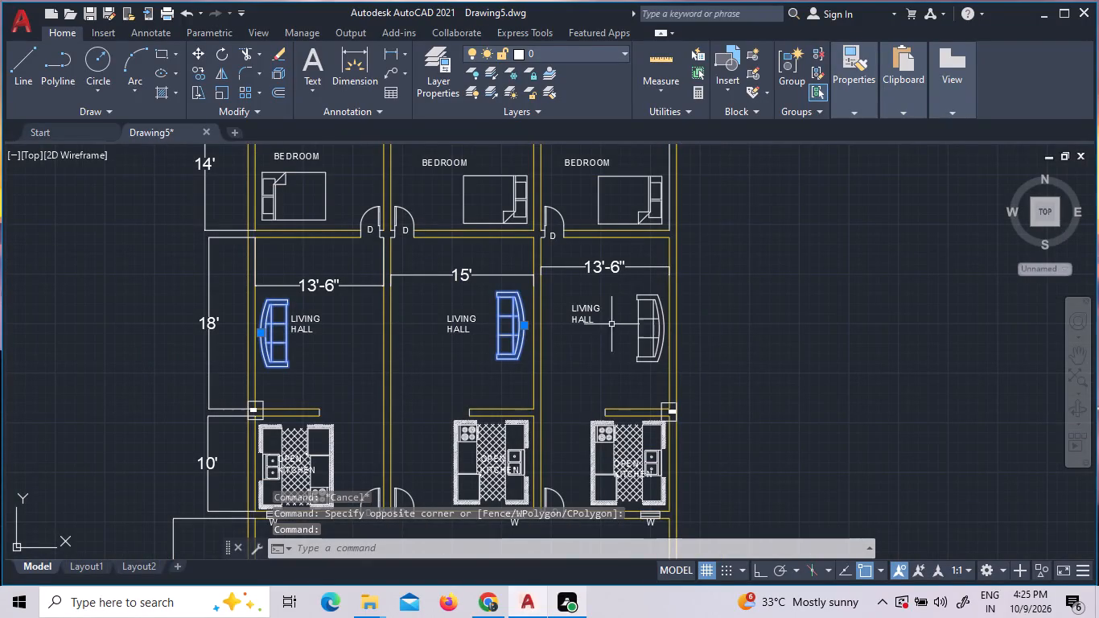
{"action": "left_click", "coordinate": [649, 320]}
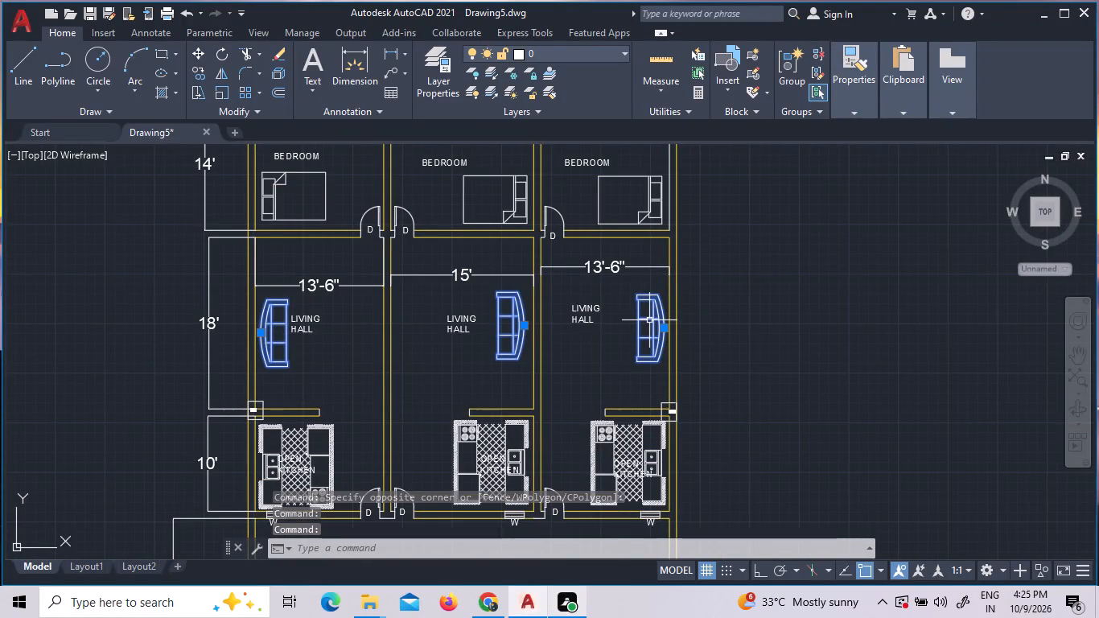
{"action": "left_click", "coordinate": [860, 94]}
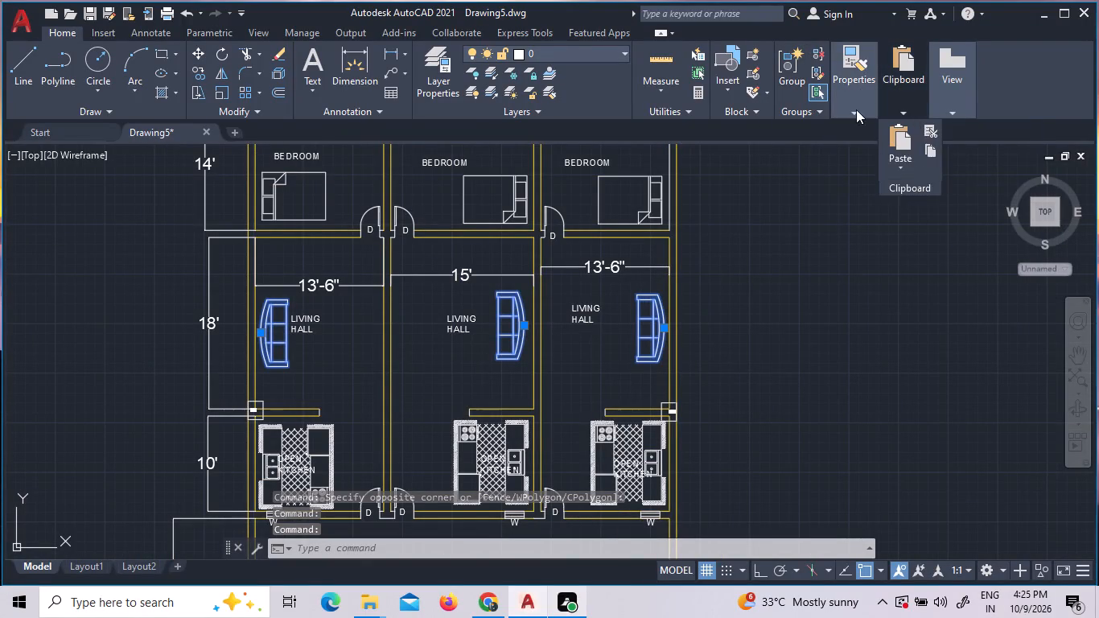
{"action": "left_click", "coordinate": [856, 109]}
{"action": "left_click", "coordinate": [928, 134]}
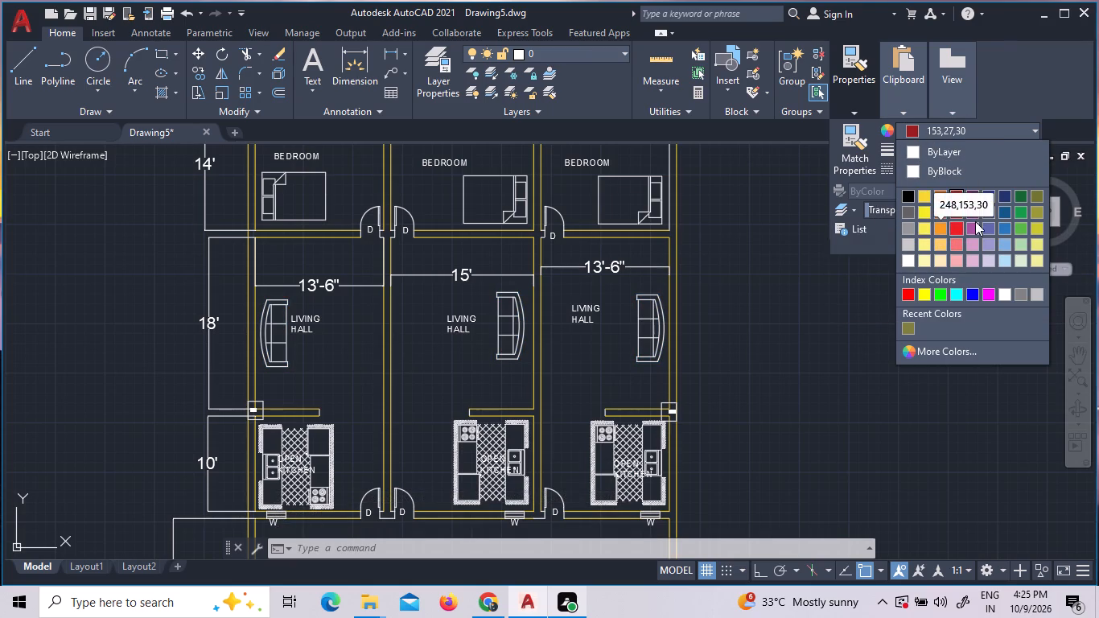
{"action": "left_click", "coordinate": [972, 261]}
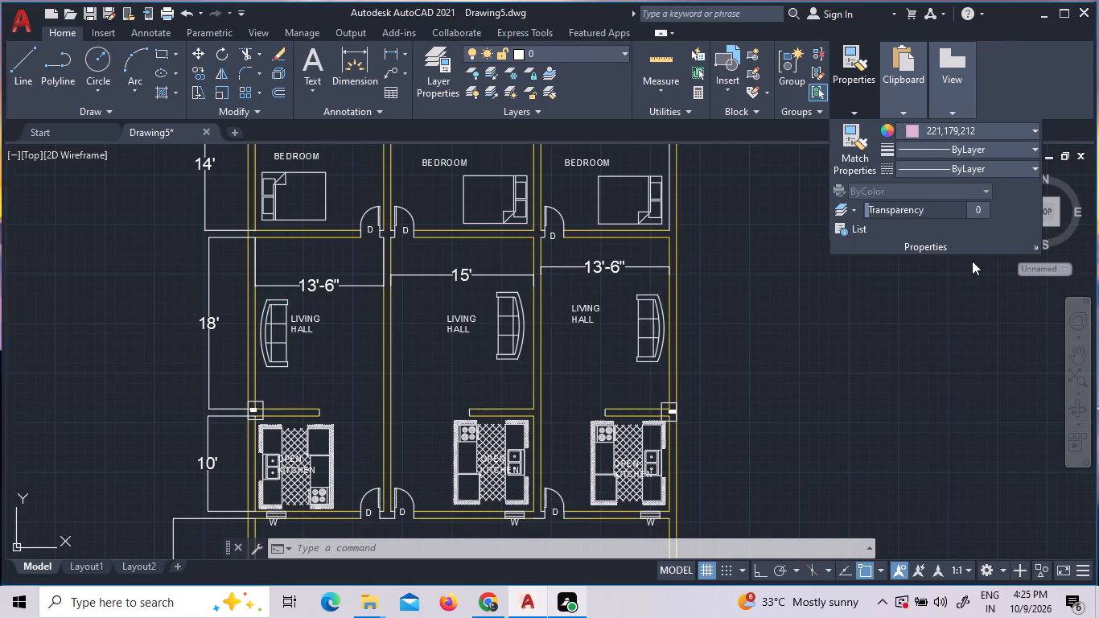
Clear the selection of the three living hall sofas.
{"action": "left_click", "coordinate": [792, 322]}
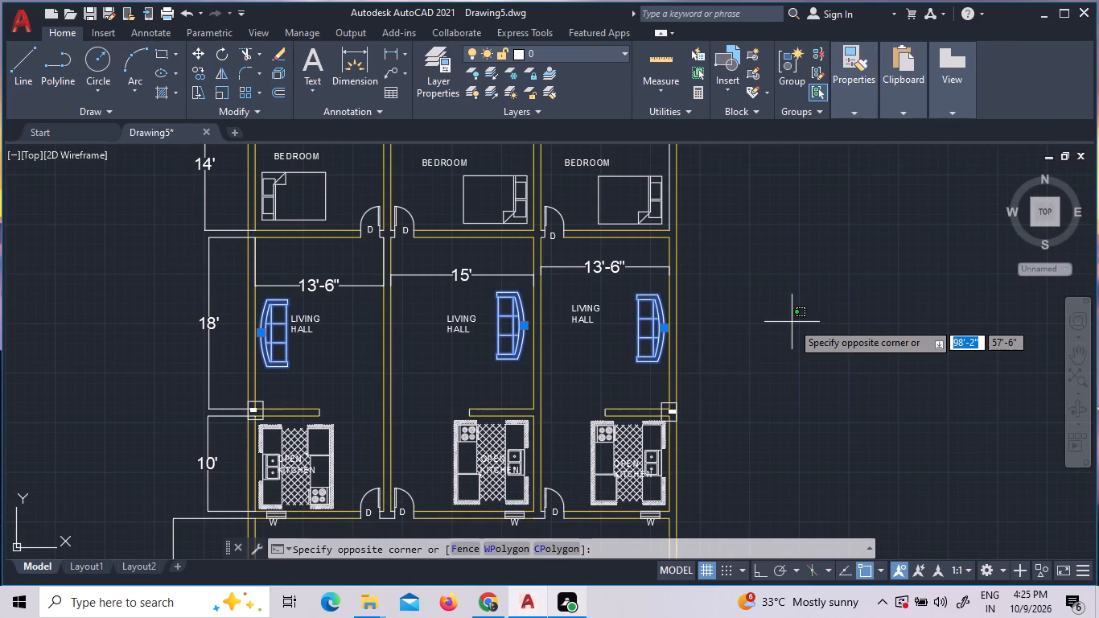
{"action": "key", "text": "Escape"}
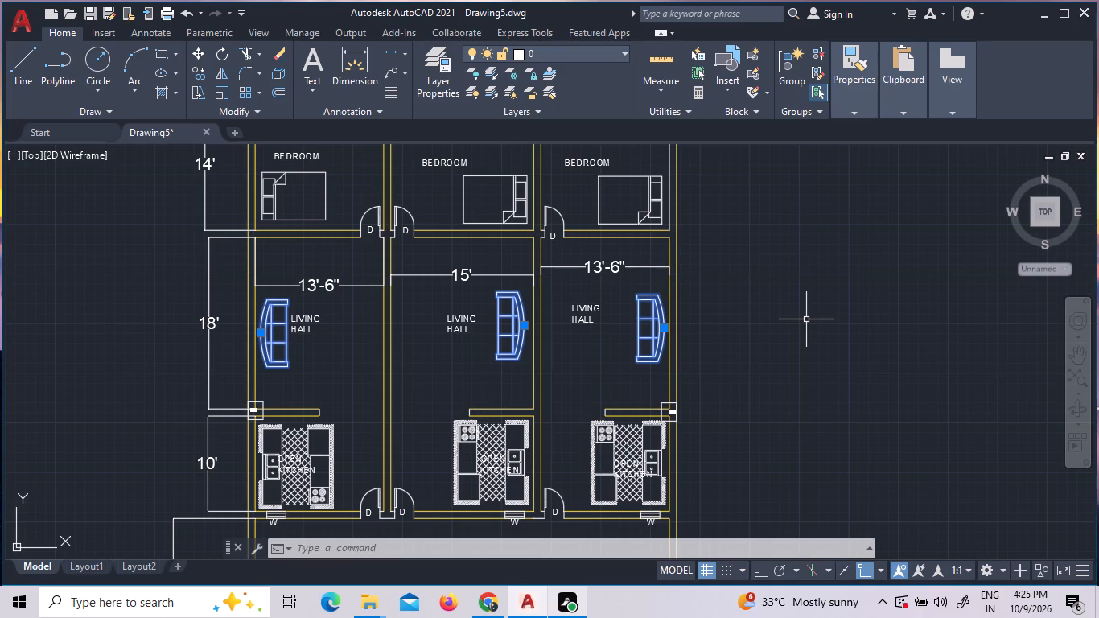
{"action": "key", "text": "Escape"}
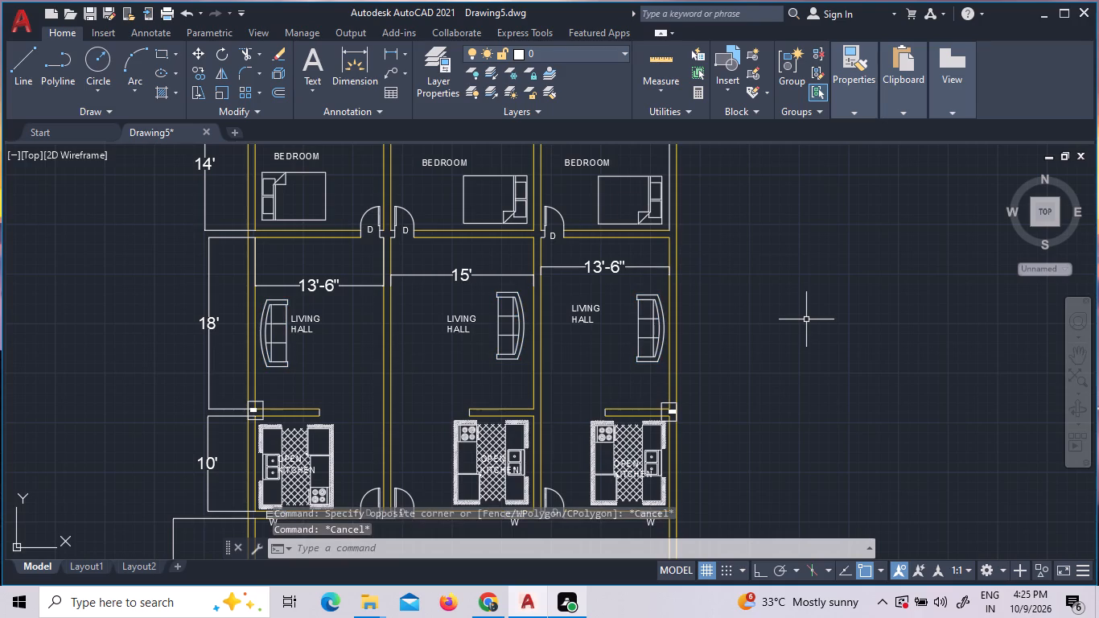
Examine the whole floor plan, from the bedrooms and toilets to the open space and main gate.
{"action": "scroll", "coordinate": [640, 306], "scroll_direction": "down", "scroll_amount": 2}
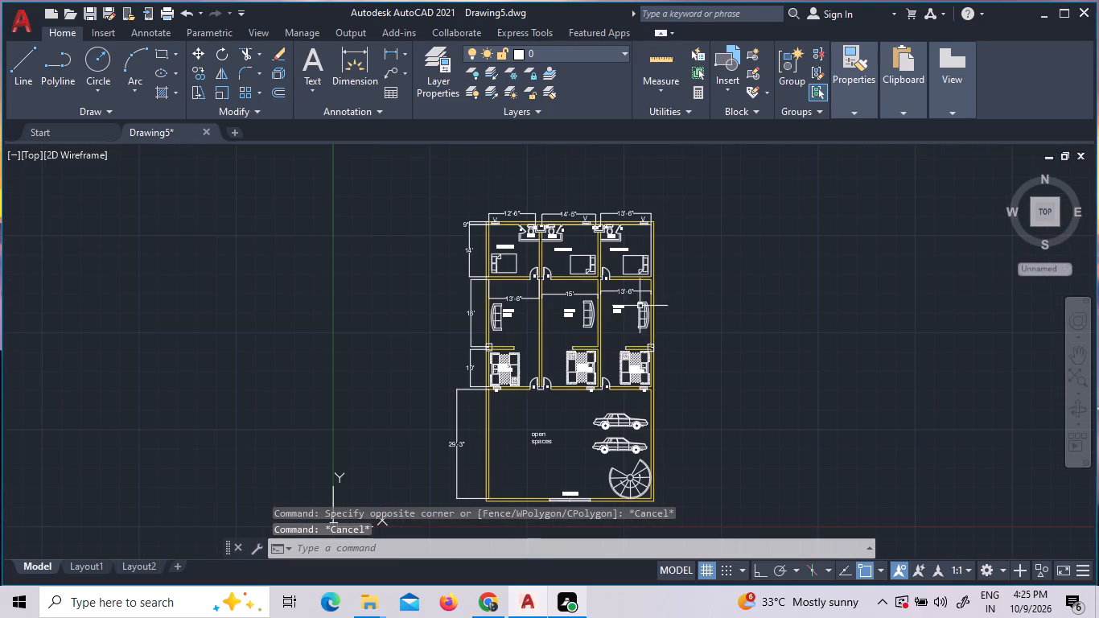
{"action": "scroll", "coordinate": [585, 471], "scroll_direction": "up", "scroll_amount": 1}
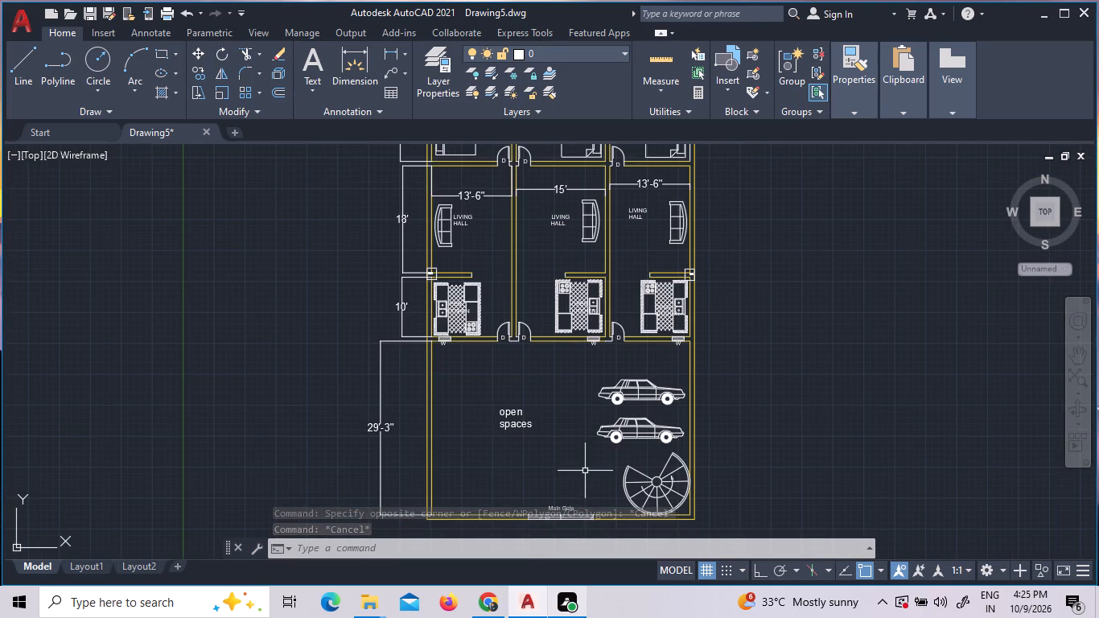
{"action": "scroll", "coordinate": [551, 436], "scroll_direction": "down", "scroll_amount": 1}
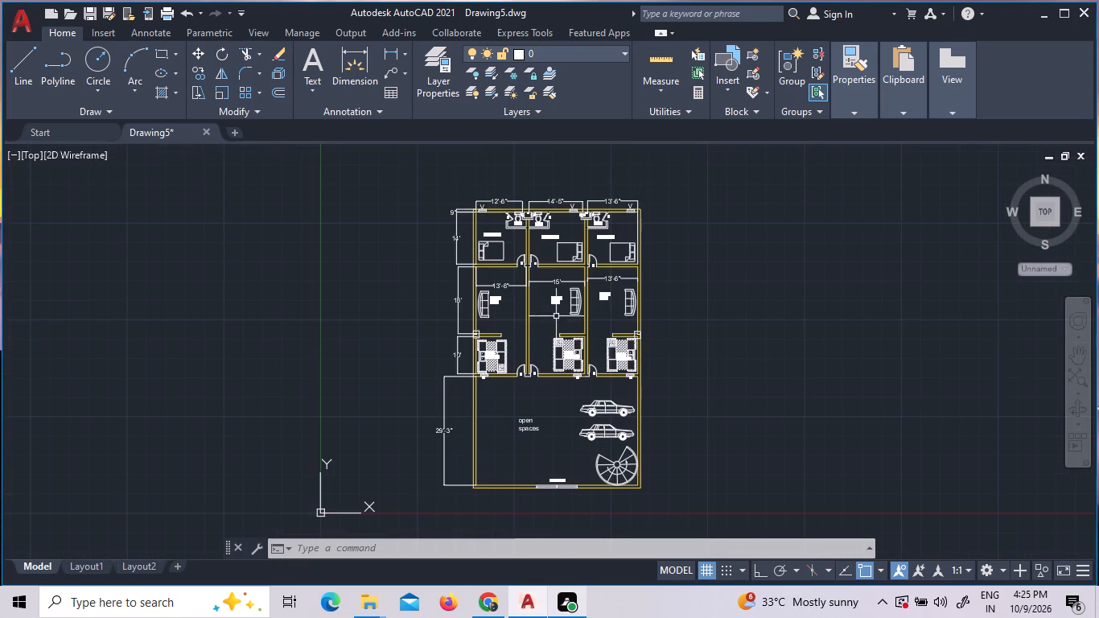
{"action": "scroll", "coordinate": [554, 204], "scroll_direction": "up", "scroll_amount": 3}
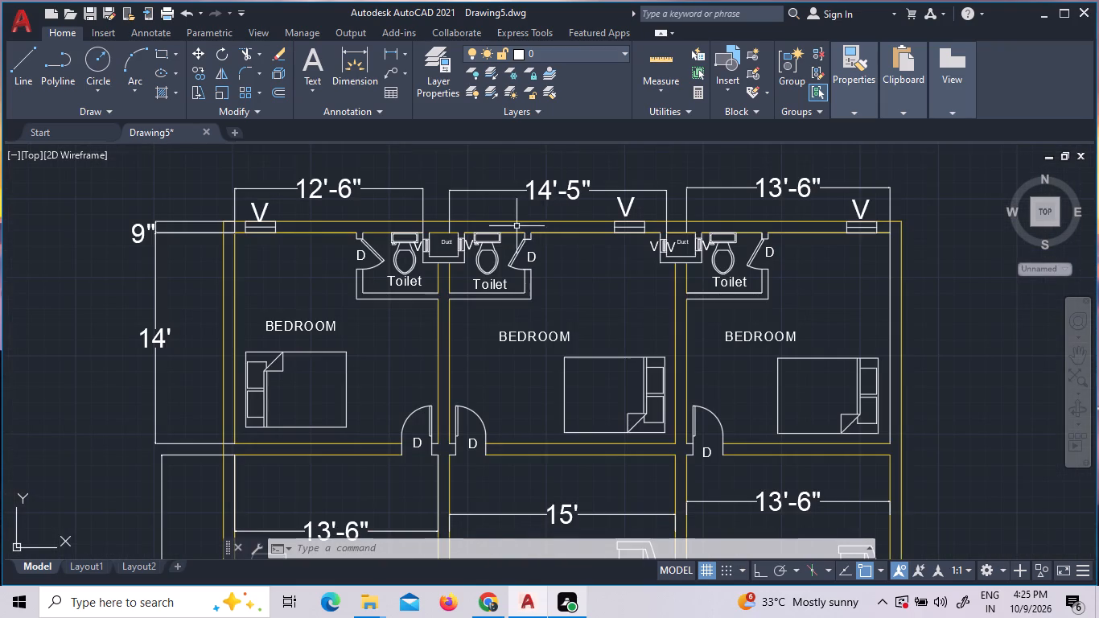
{"action": "scroll", "coordinate": [470, 244], "scroll_direction": "up", "scroll_amount": 2}
{"action": "scroll", "coordinate": [464, 248], "scroll_direction": "down", "scroll_amount": 1}
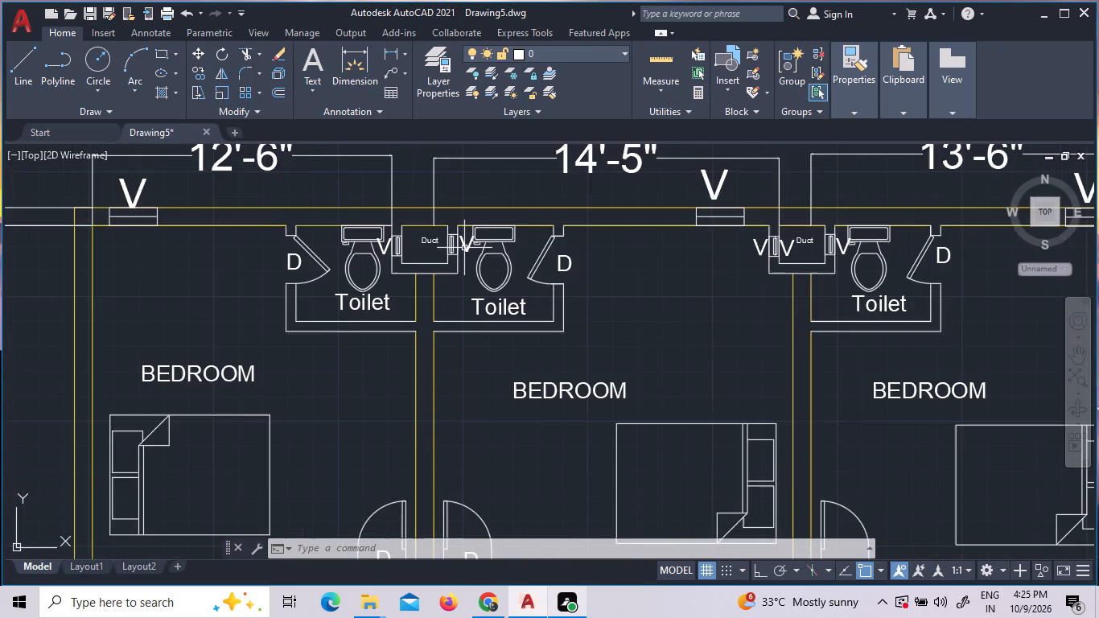
{"action": "scroll", "coordinate": [464, 248], "scroll_direction": "down", "scroll_amount": 2}
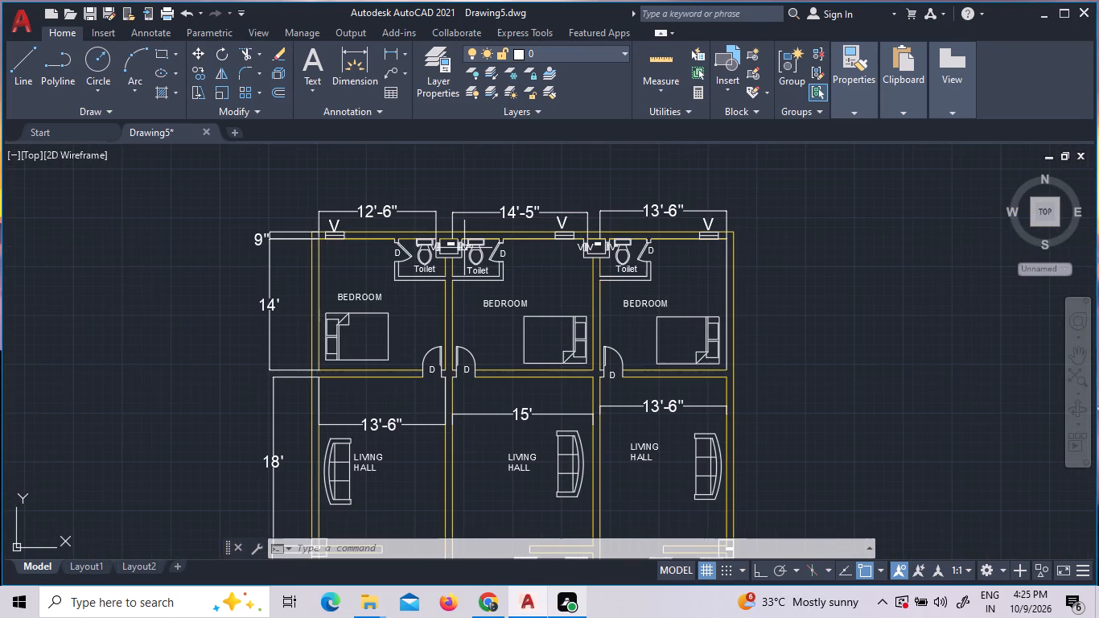
{"action": "middle_click_drag", "start_coordinate": [467, 253], "coordinate": [417, 130]}
{"action": "scroll", "coordinate": [447, 289], "scroll_direction": "down", "scroll_amount": 1}
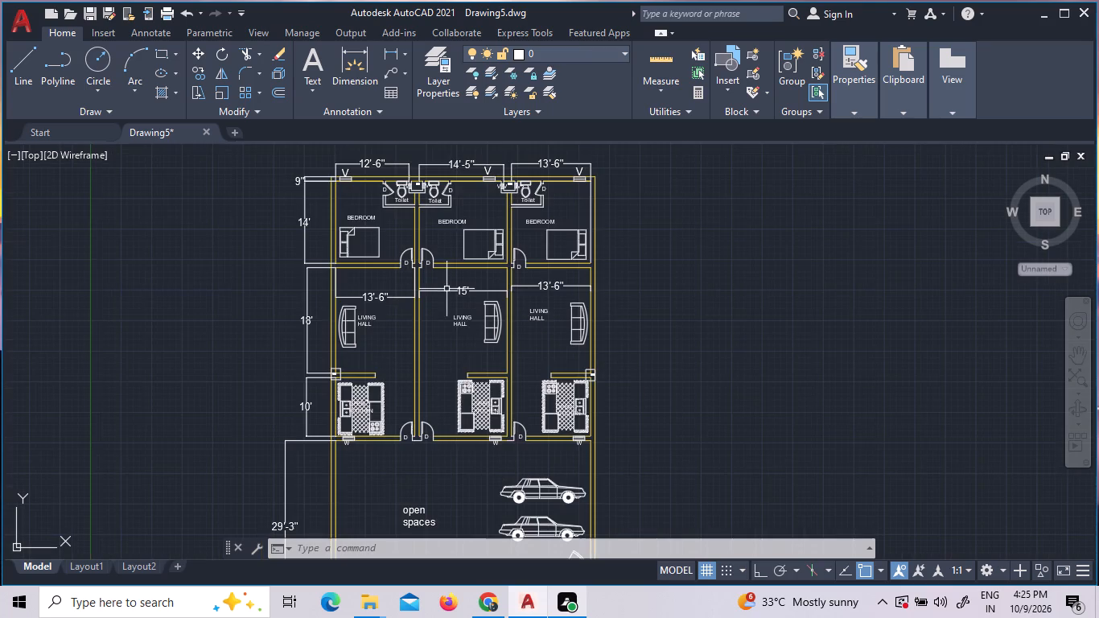
{"action": "scroll", "coordinate": [473, 360], "scroll_direction": "down", "scroll_amount": 1}
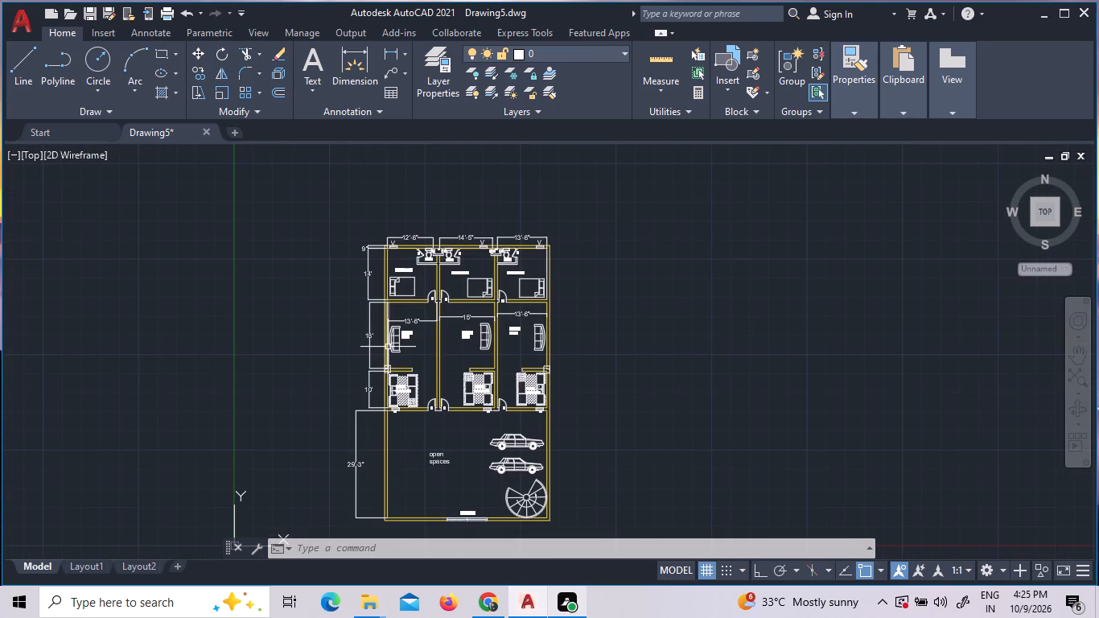
{"action": "scroll", "coordinate": [386, 351], "scroll_direction": "down", "scroll_amount": 2}
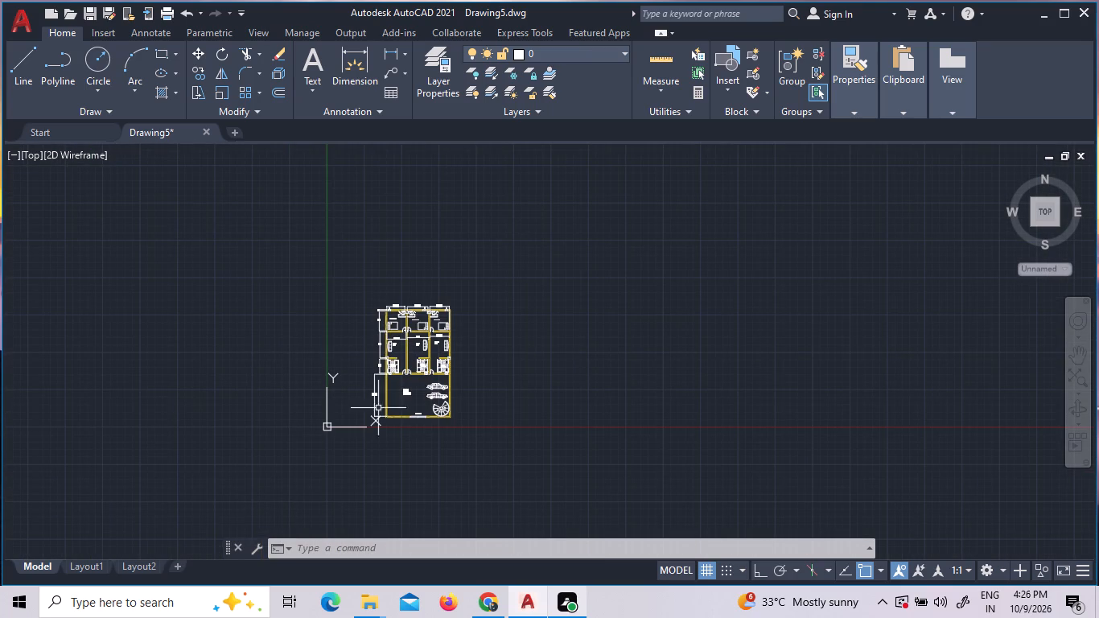
{"action": "scroll", "coordinate": [410, 398], "scroll_direction": "up", "scroll_amount": 3}
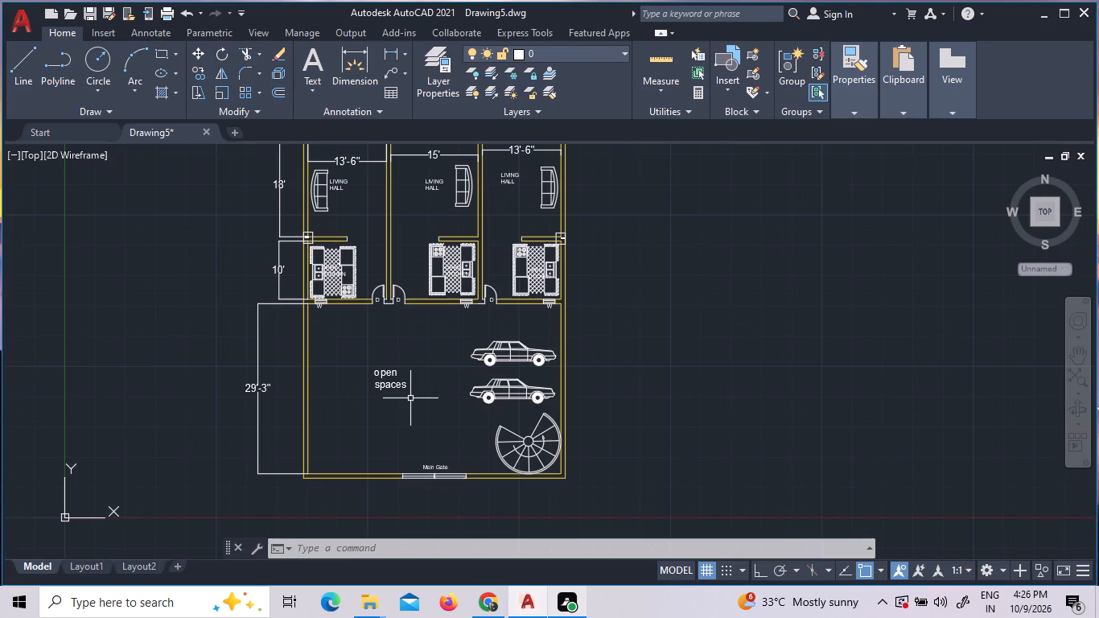
{"action": "scroll", "coordinate": [418, 431], "scroll_direction": "down", "scroll_amount": 1}
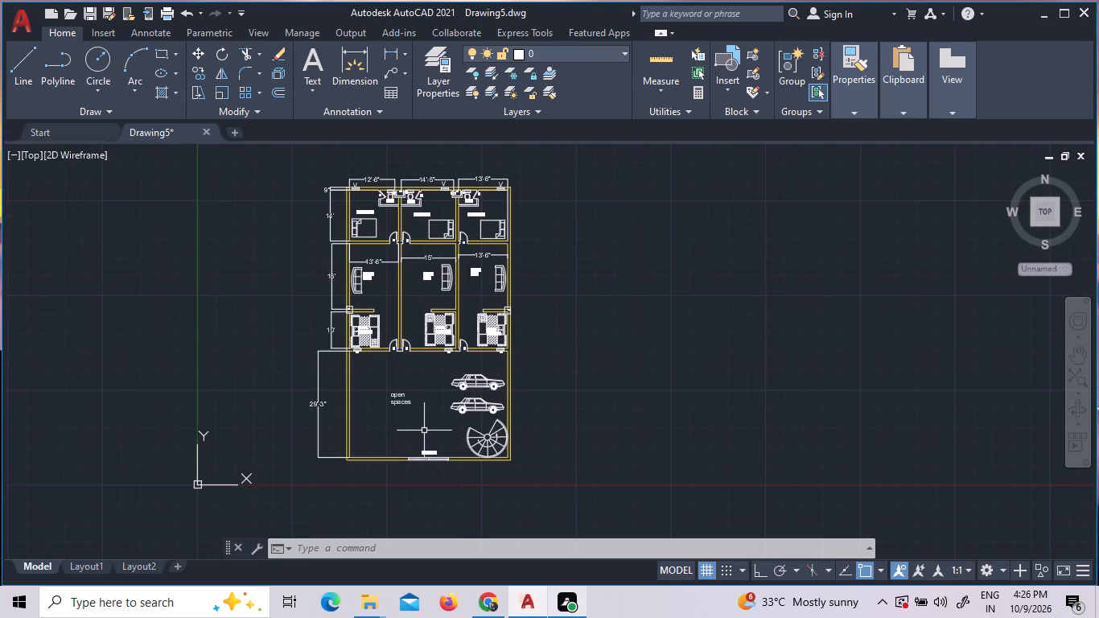
{"action": "scroll", "coordinate": [423, 426], "scroll_direction": "down", "scroll_amount": 1}
{"action": "scroll", "coordinate": [446, 235], "scroll_direction": "up", "scroll_amount": 1}
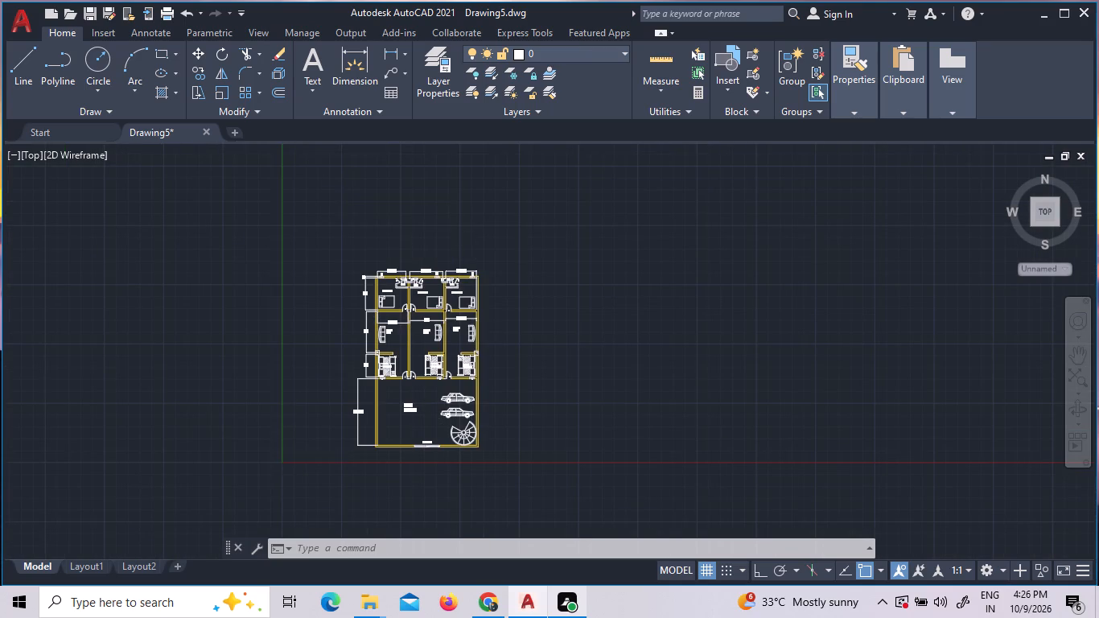
Start a multiline text title above the floor plan's top dimensions, beginning with the capitalised word "Three".
{"action": "left_click", "coordinate": [314, 57]}
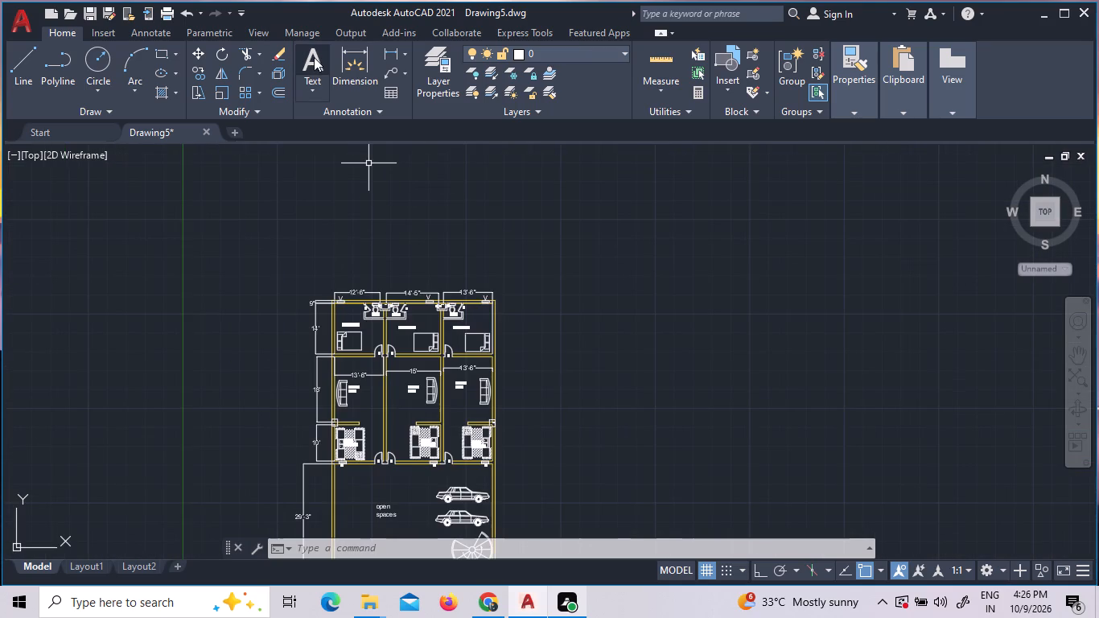
{"action": "left_click", "coordinate": [349, 229]}
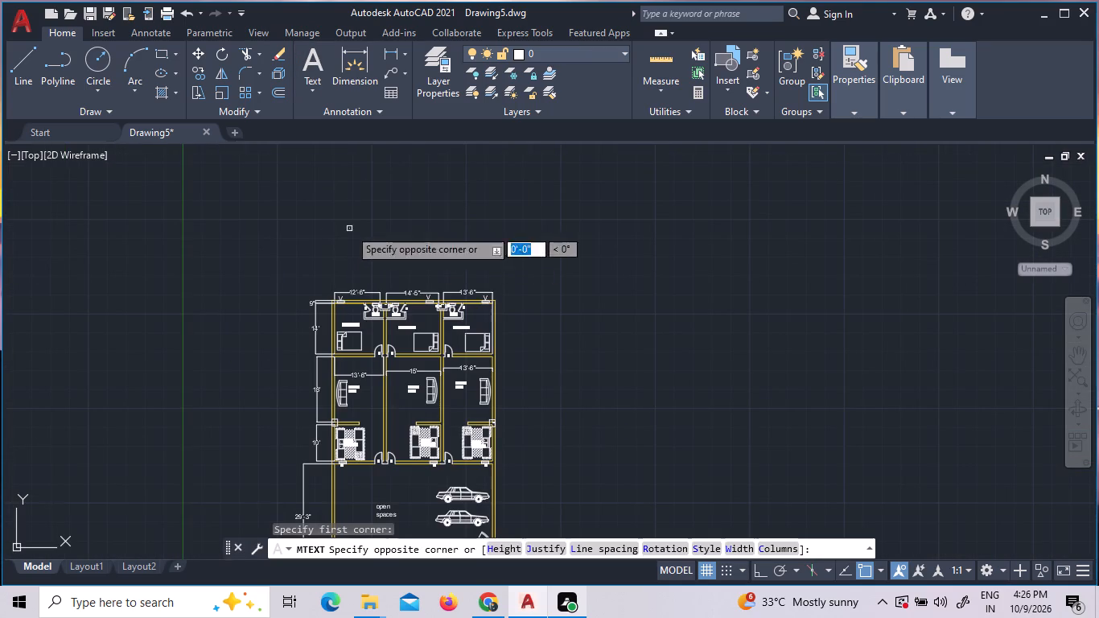
{"action": "left_click", "coordinate": [512, 270]}
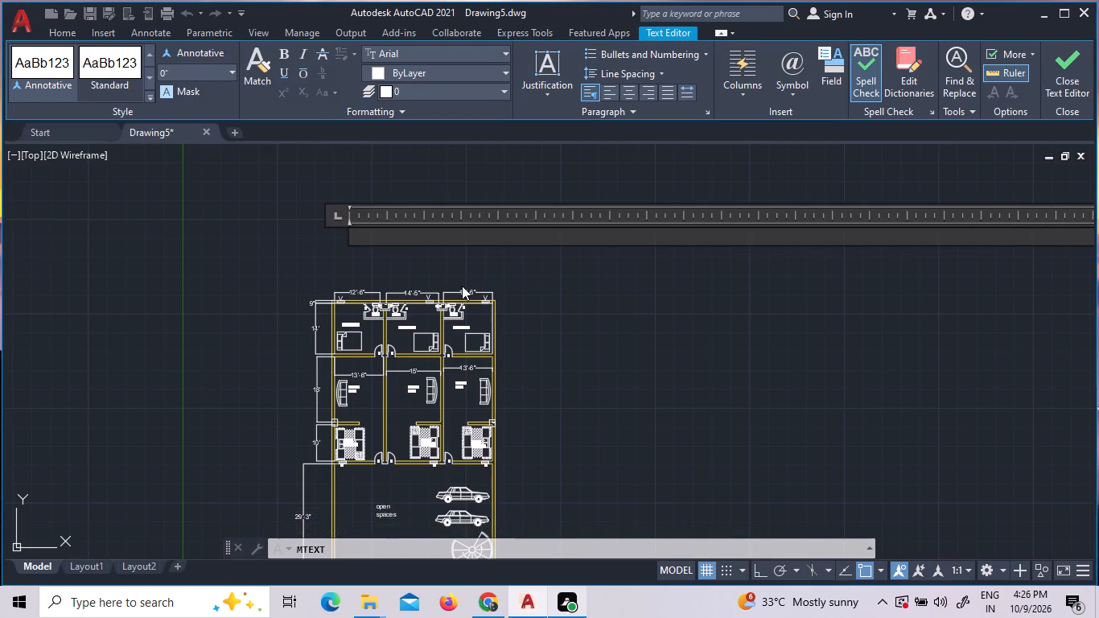
{"action": "type", "text": "three"}
{"action": "key", "text": "space"}
{"action": "key", "text": "Left"}
{"action": "key", "text": "Left"}
{"action": "key", "text": "Left"}
{"action": "key", "text": "Left"}
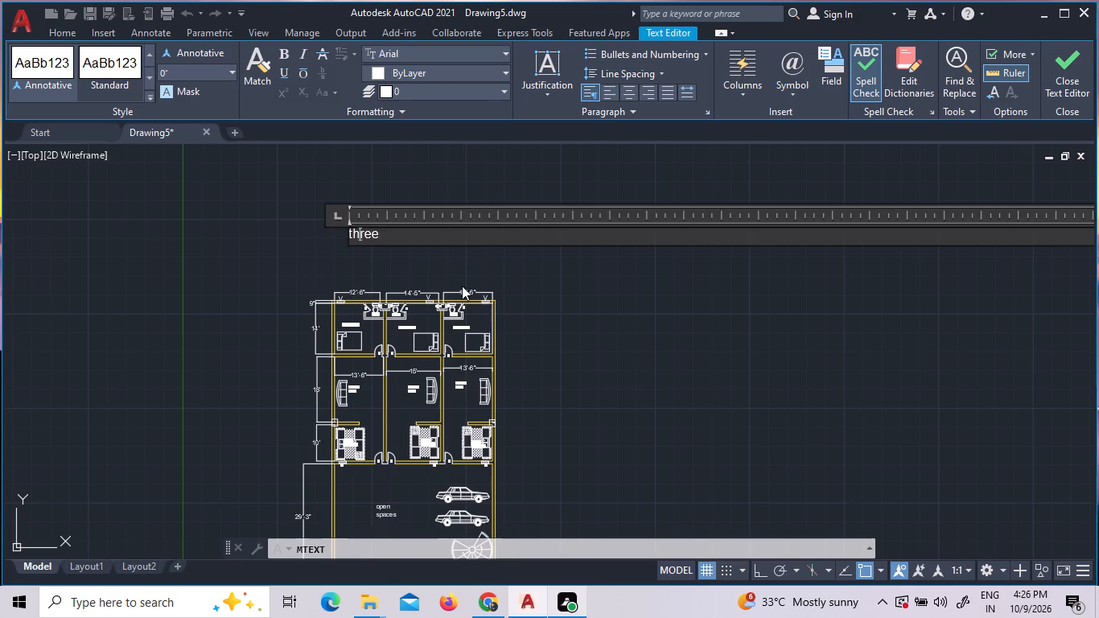
{"action": "key", "text": "Left"}
{"action": "key", "text": "Left"}
{"action": "key", "text": "Left"}
{"action": "key", "text": "Right"}
{"action": "key", "text": "Right"}
{"action": "key", "text": "Left"}
{"action": "key", "text": "BackSpace"}
{"action": "key", "text": "t"}
{"action": "key", "text": "BackSpace"}
{"action": "key", "text": "t"}
{"action": "key", "text": "Right"}
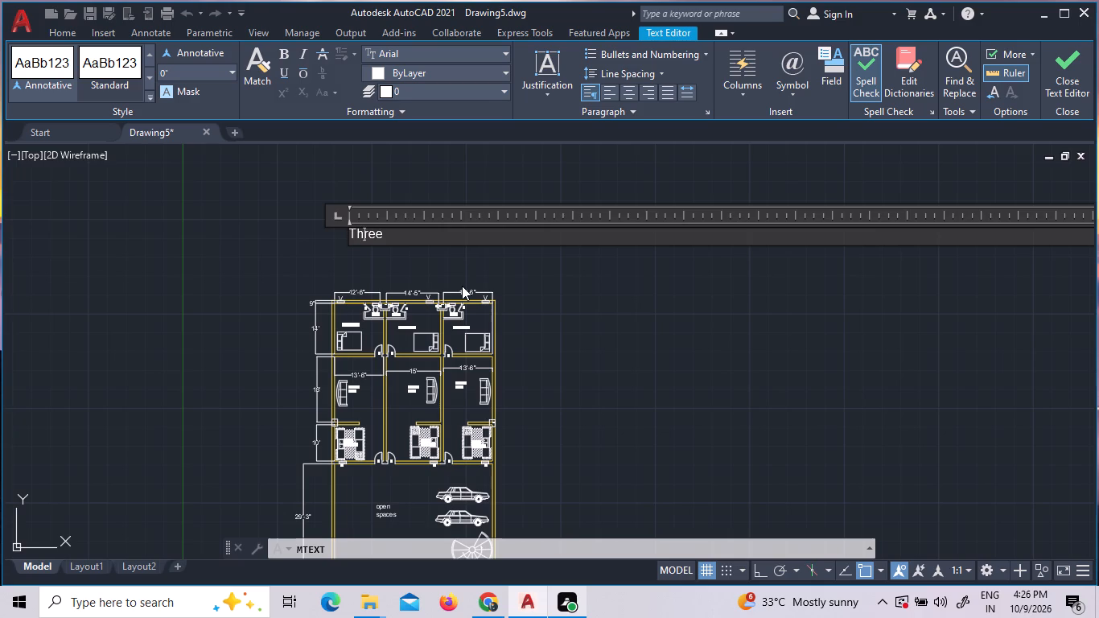
{"action": "key", "text": "Right"}
{"action": "key", "text": "Right"}
{"action": "key", "text": "Right"}
Complete the title as "Three partition building" with correct spelling and finish the text.
{"action": "key", "text": "space"}
{"action": "type", "text": "PARTI"}
{"action": "key", "text": "BackSpace"}
{"action": "key", "text": "BackSpace"}
{"action": "key", "text": "BackSpace"}
{"action": "key", "text": "BackSpace"}
{"action": "key", "text": "BackSpace"}
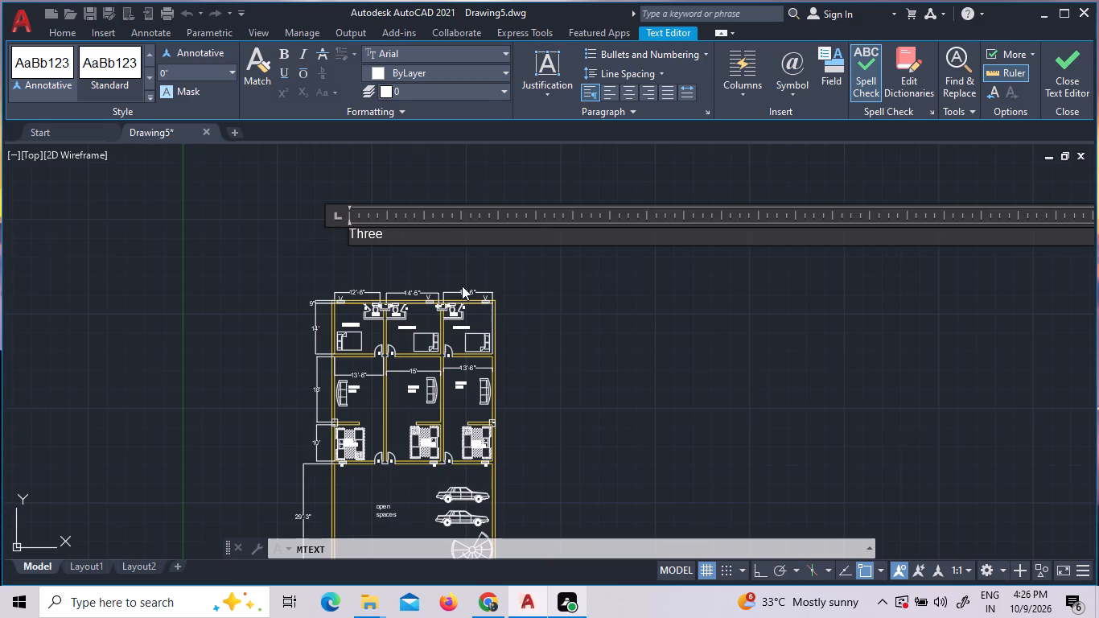
{"action": "type", "text": "par"}
{"action": "type", "text": "ti"}
{"action": "type", "text": "on"}
{"action": "key", "text": "space"}
{"action": "type", "text": "building"}
{"action": "key", "text": "s"}
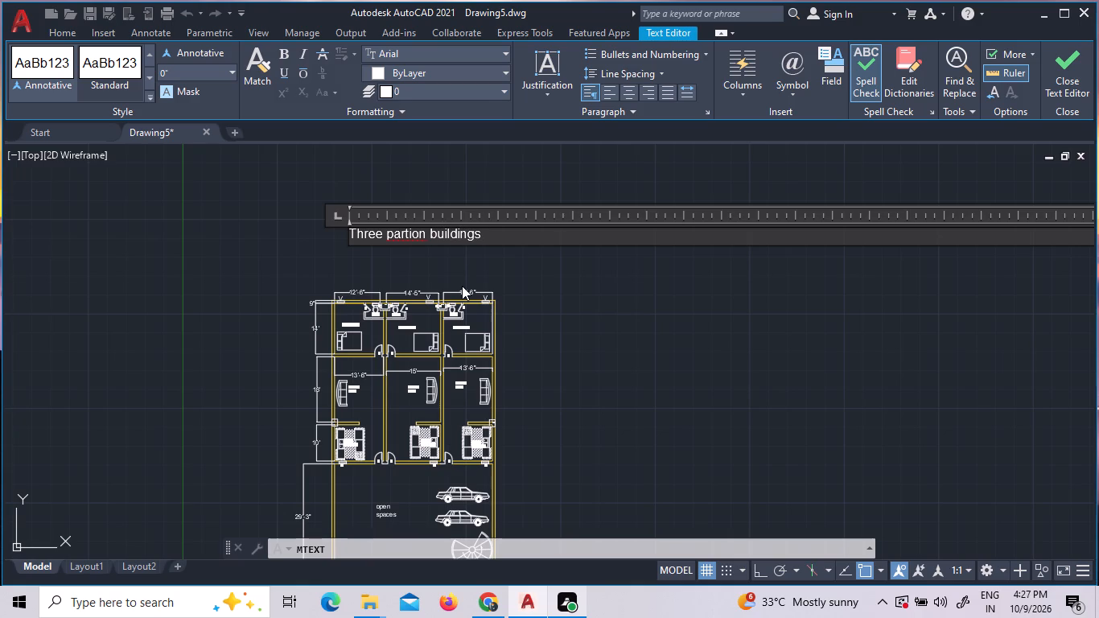
{"action": "key", "text": "BackSpace"}
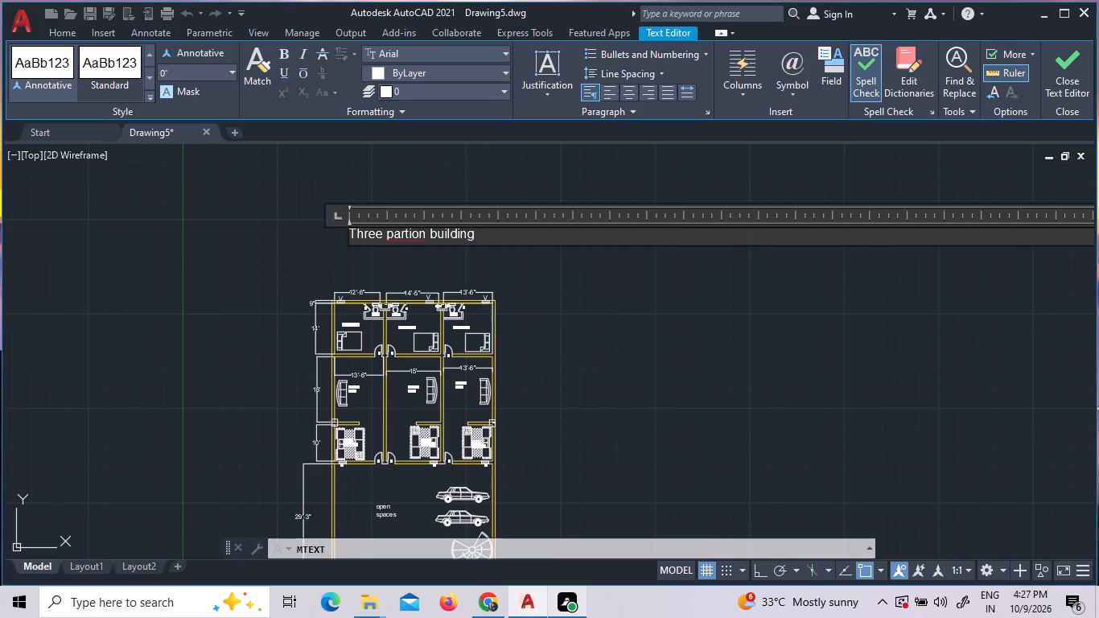
{"action": "left_click", "coordinate": [405, 237]}
{"action": "key", "text": "t"}
{"action": "key", "text": "i"}
{"action": "left_click", "coordinate": [498, 266]}
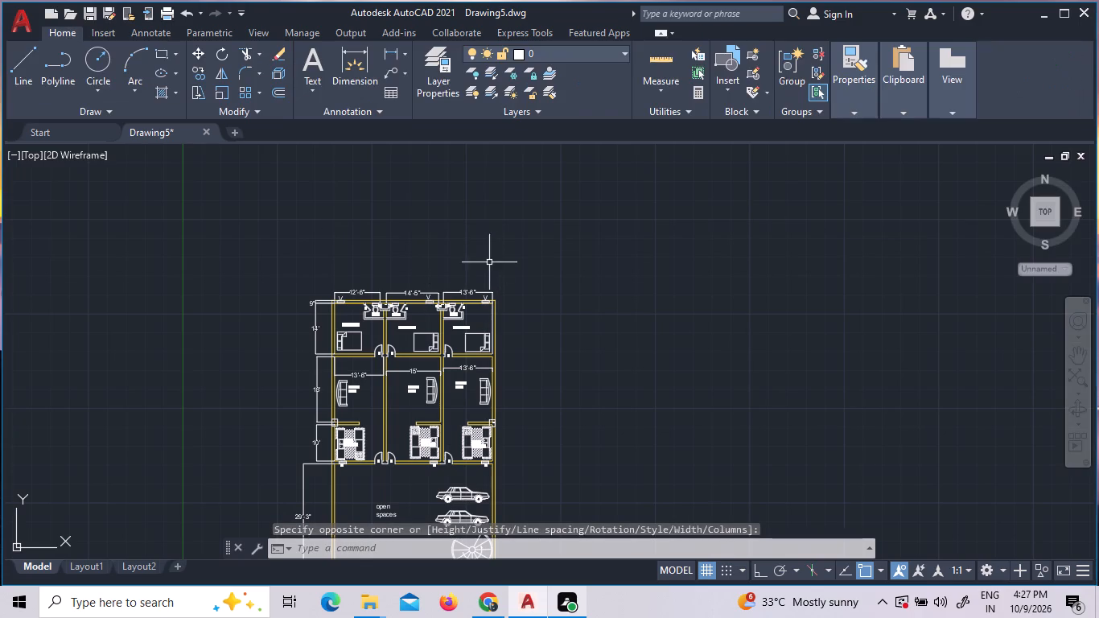
Look over the area above the floor plan's top dimensions for the finished title text.
{"action": "scroll", "coordinate": [476, 271], "scroll_direction": "down", "scroll_amount": 4}
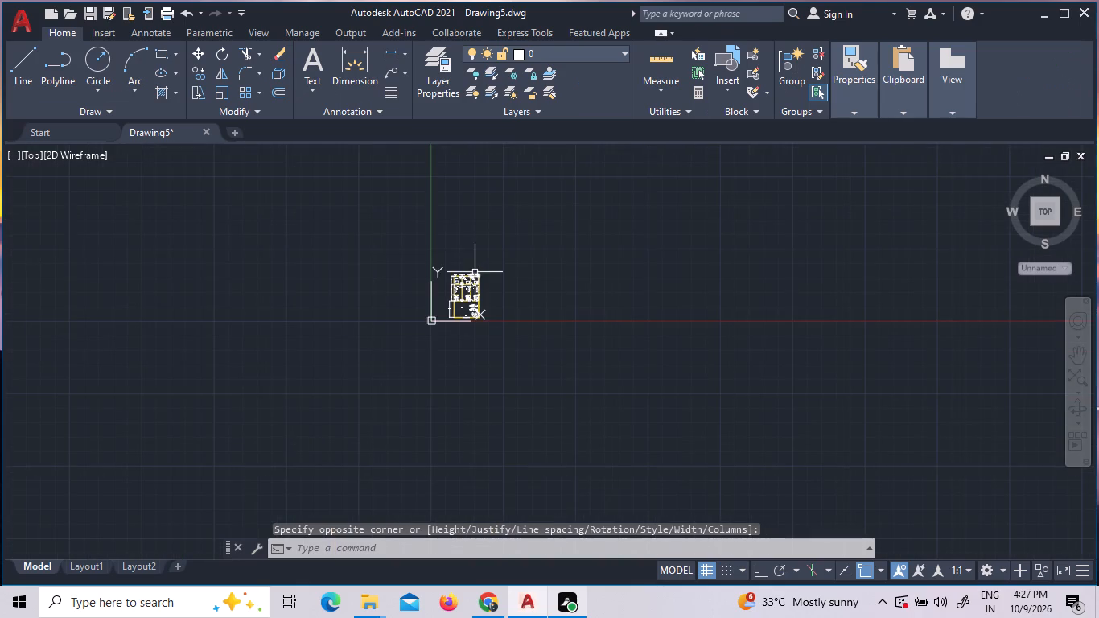
{"action": "scroll", "coordinate": [471, 274], "scroll_direction": "up", "scroll_amount": 8}
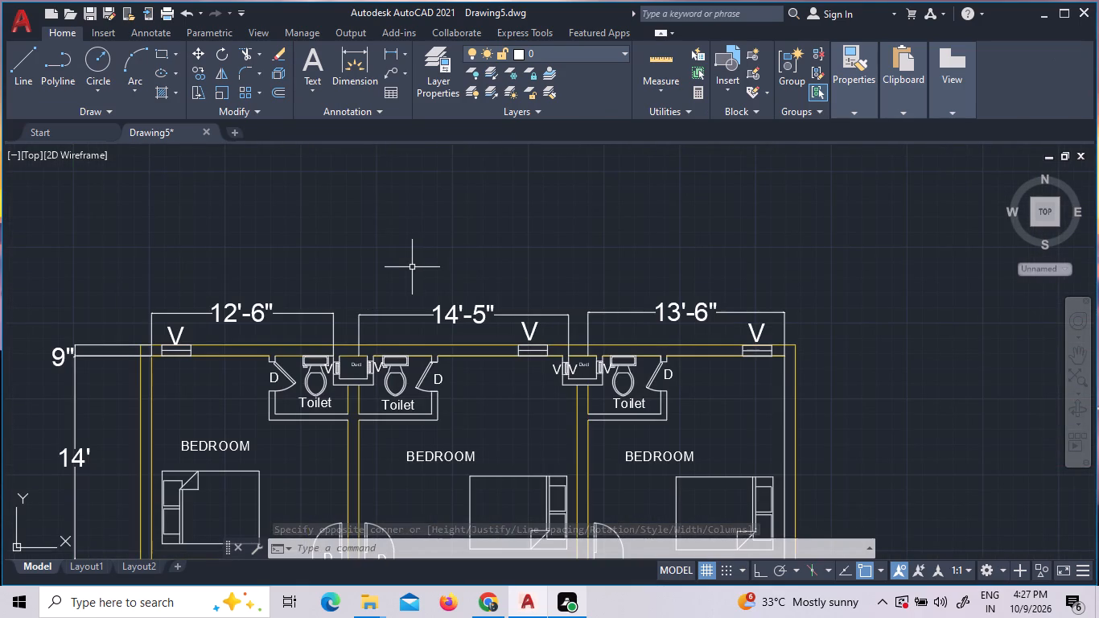
{"action": "scroll", "coordinate": [366, 339], "scroll_direction": "up", "scroll_amount": 4}
{"action": "scroll", "coordinate": [366, 340], "scroll_direction": "down", "scroll_amount": 2}
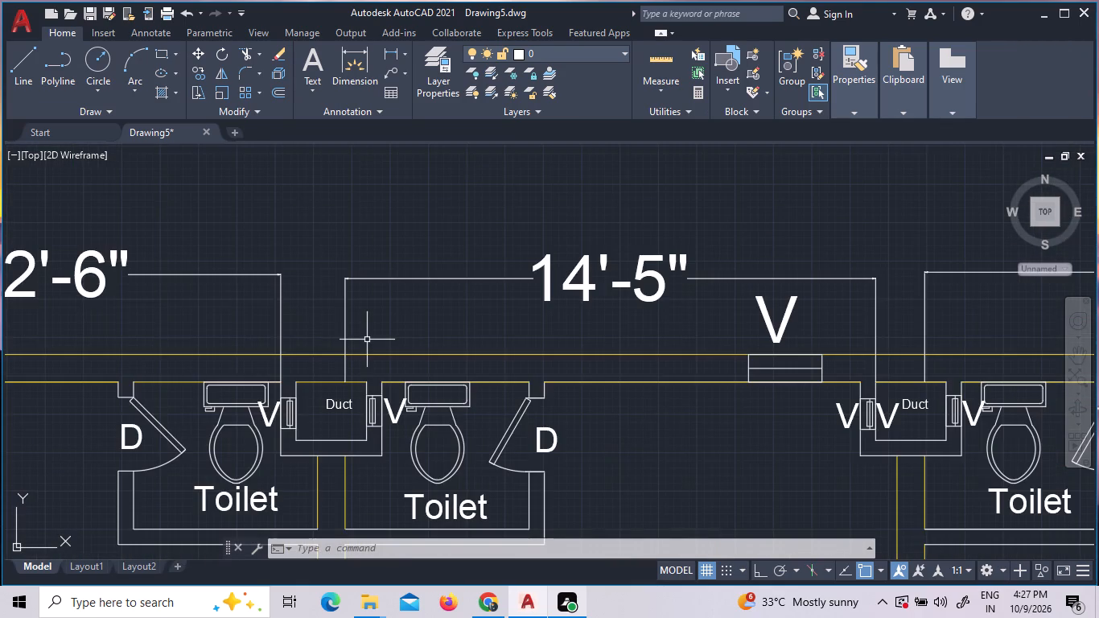
{"action": "scroll", "coordinate": [465, 330], "scroll_direction": "up", "scroll_amount": 2}
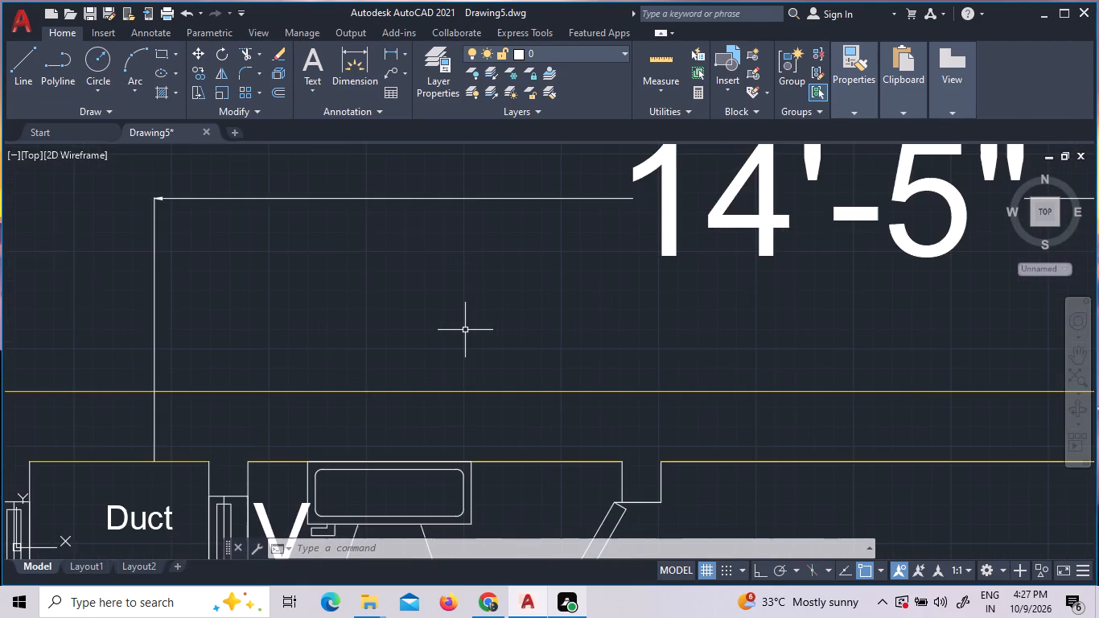
{"action": "scroll", "coordinate": [465, 330], "scroll_direction": "down", "scroll_amount": 9}
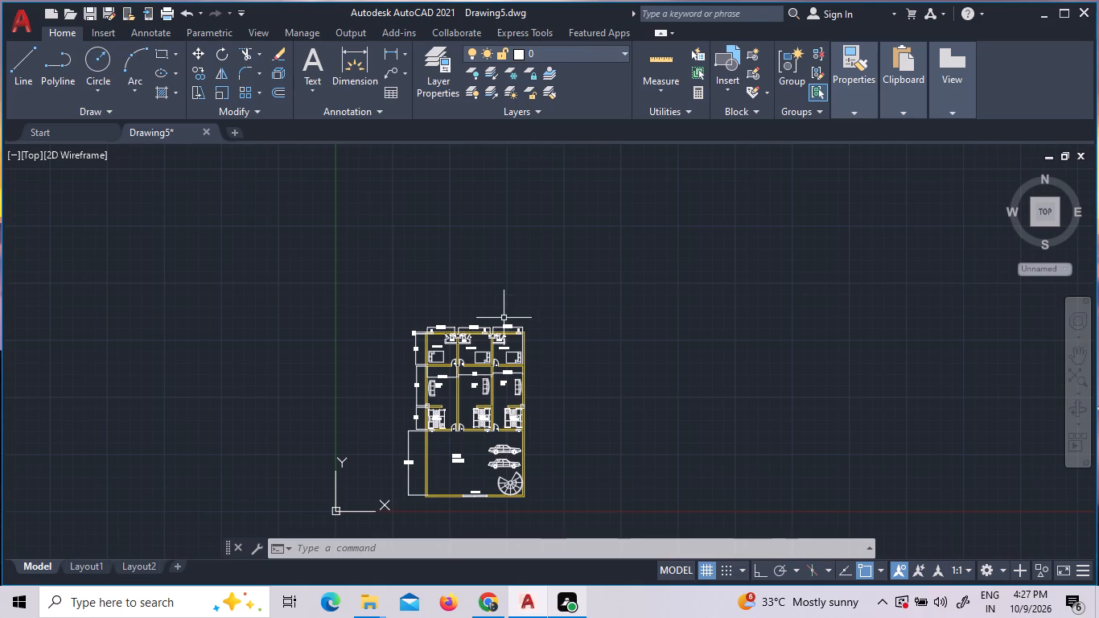
Start a new multiline text title above the floor plan's top dimensions, beginning with the capitalised word "Three".
{"action": "scroll", "coordinate": [458, 313], "scroll_direction": "up", "scroll_amount": 5}
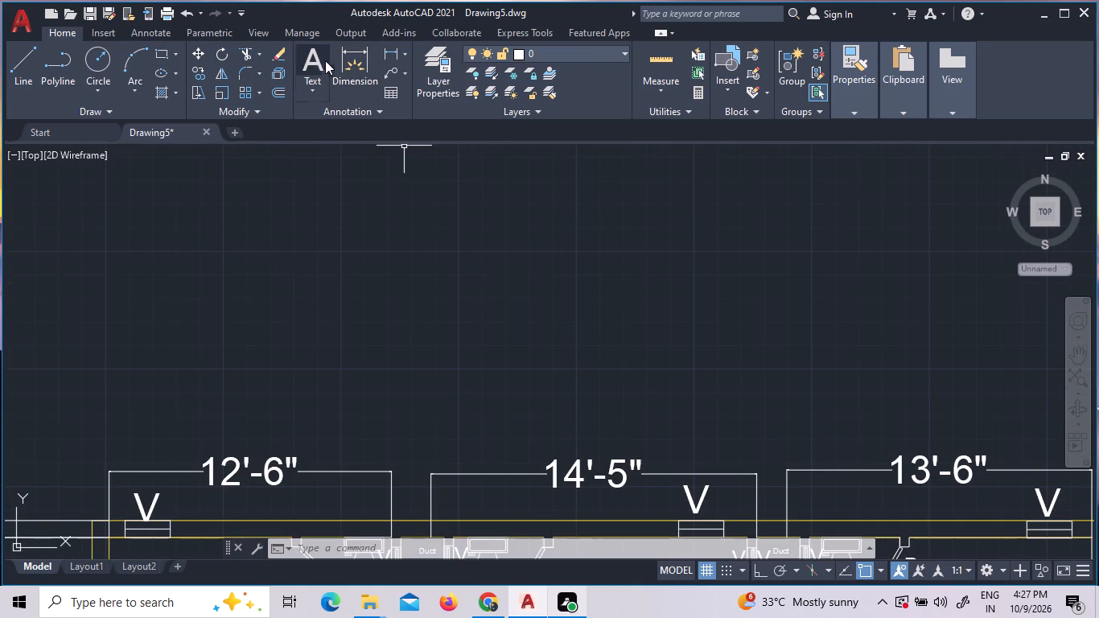
{"action": "left_click", "coordinate": [315, 64]}
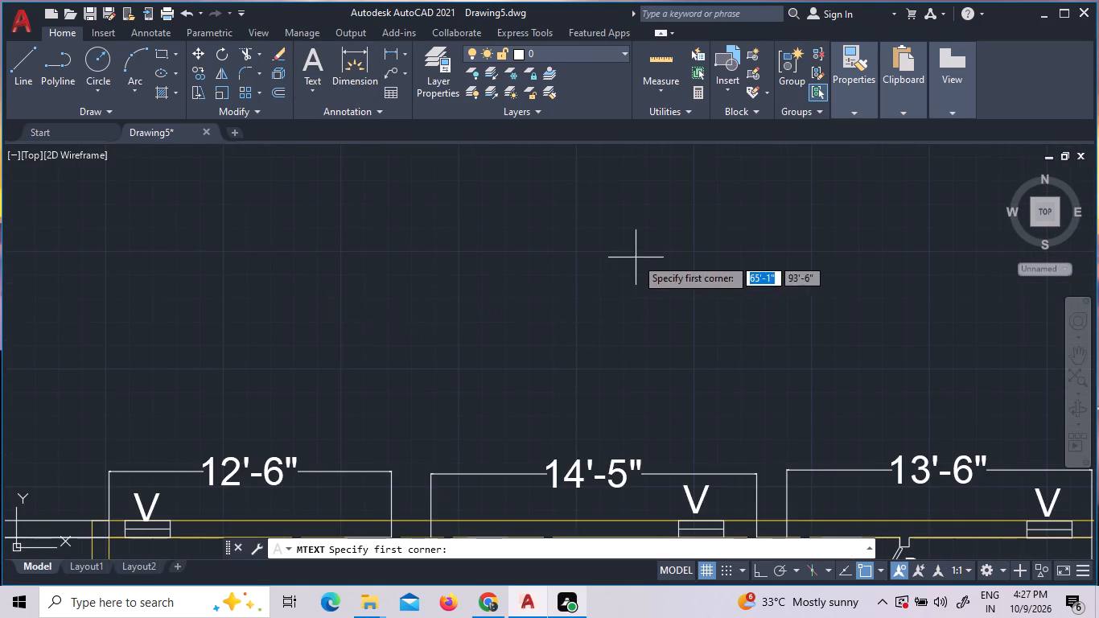
{"action": "left_click", "coordinate": [280, 274]}
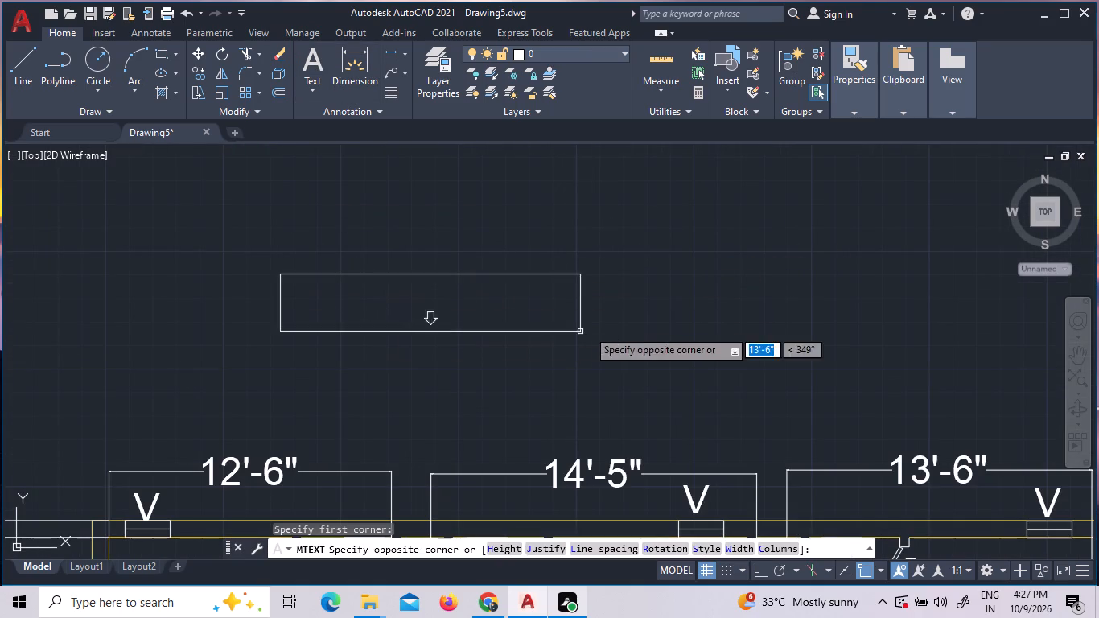
{"action": "left_click", "coordinate": [678, 356]}
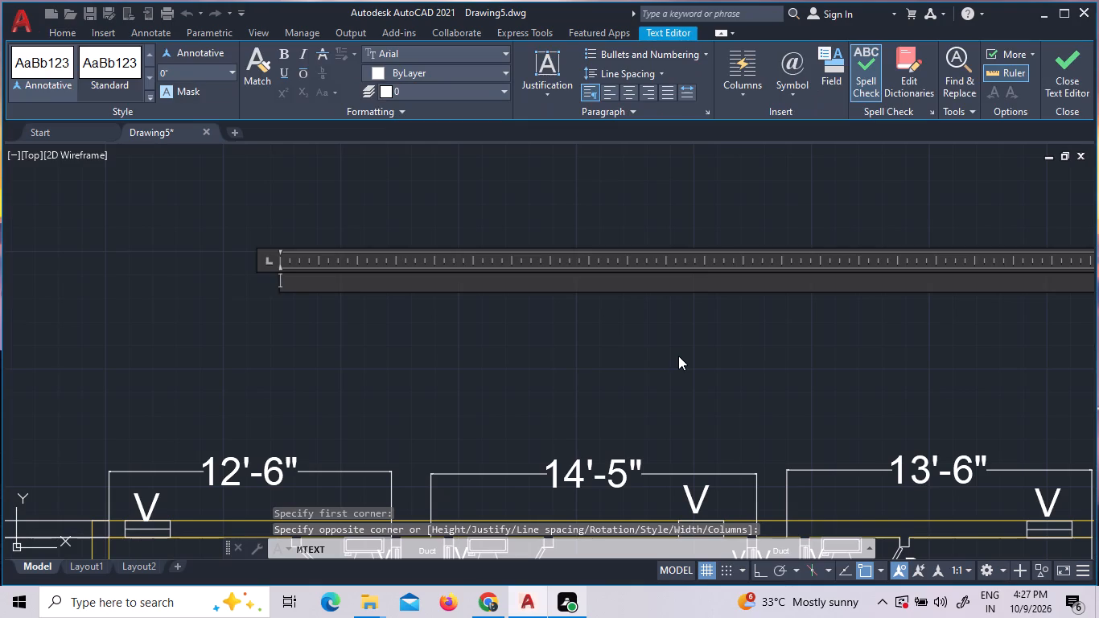
{"action": "type", "text": "th"}
{"action": "key", "text": "BackSpace"}
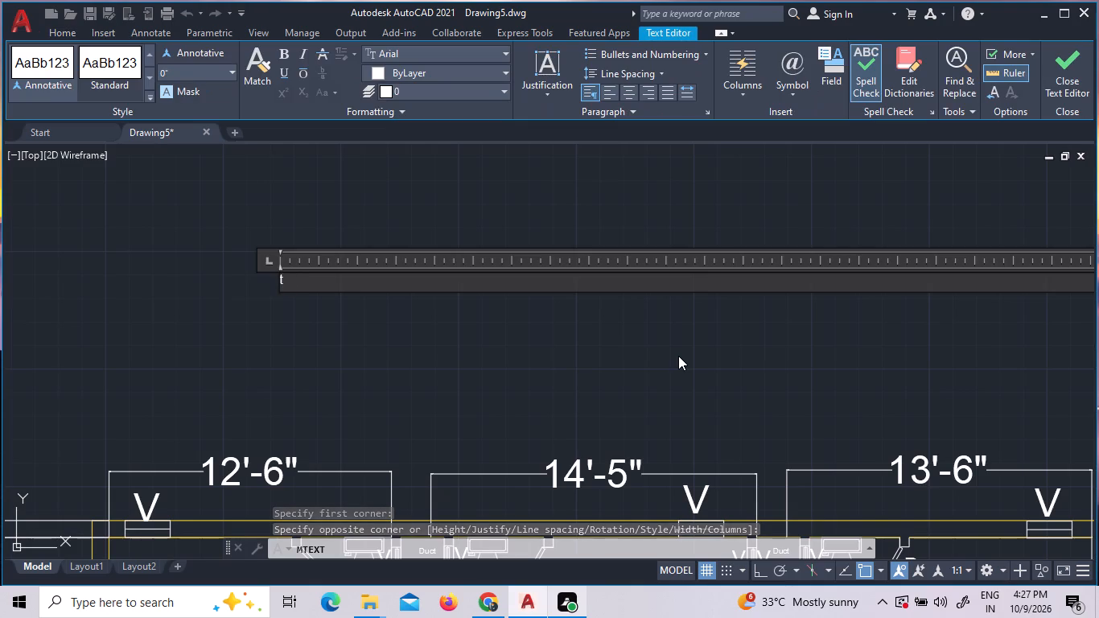
{"action": "key", "text": "BackSpace"}
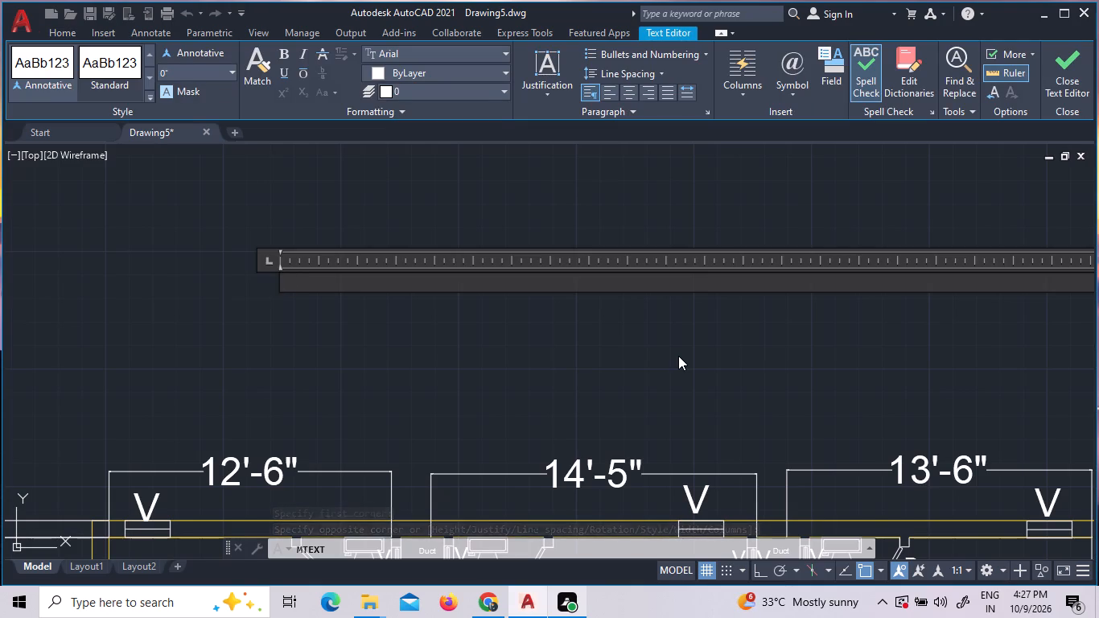
{"action": "type", "text": "THREE"}
{"action": "key", "text": "BackSpace"}
{"action": "key", "text": "BackSpace"}
{"action": "key", "text": "BackSpace"}
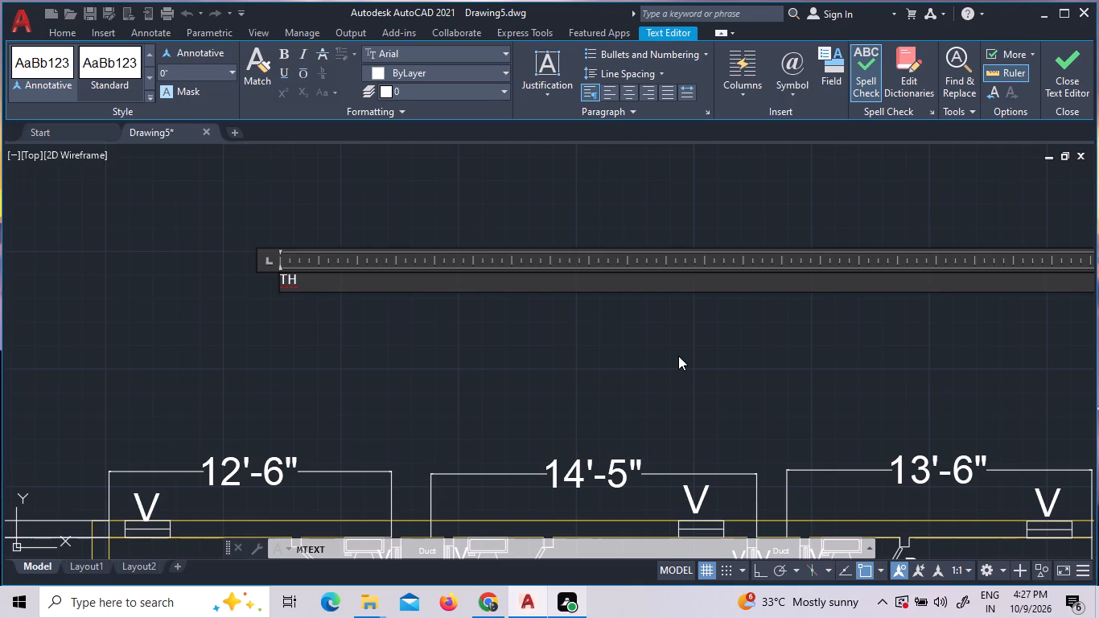
{"action": "key", "text": "BackSpace"}
{"action": "type", "text": "hree"}
{"action": "key", "text": "space"}
Complete the title wording as "Three partition plan".
{"action": "type", "text": "parti"}
{"action": "type", "text": "tio"}
{"action": "type", "text": "n"}
{"action": "key", "text": "space"}
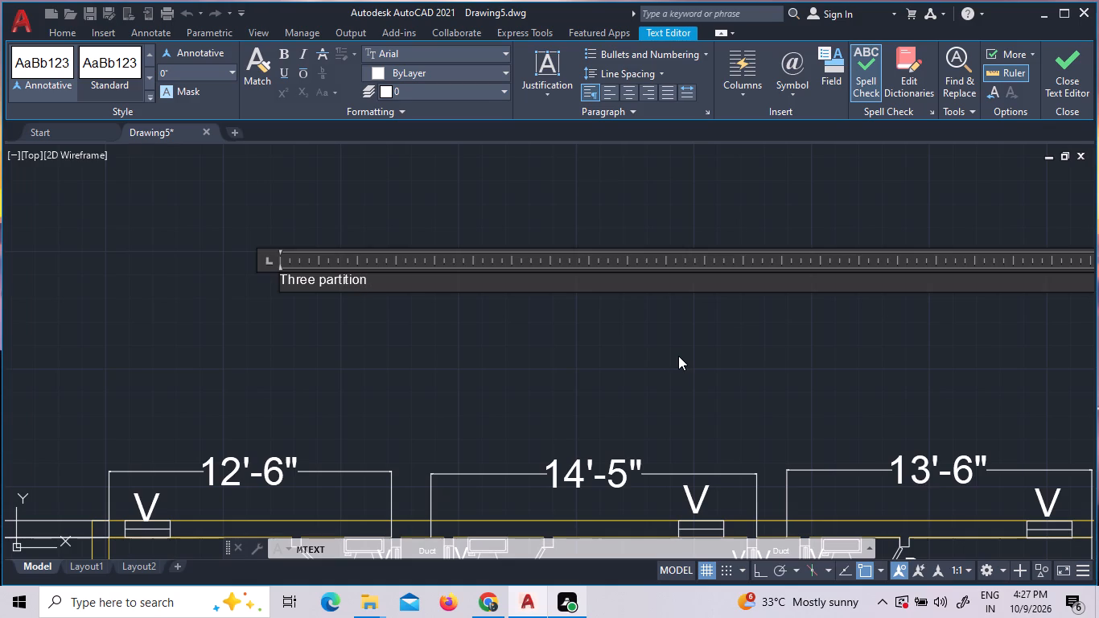
{"action": "type", "text": "plan"}
{"action": "key", "text": "s"}
{"action": "key", "text": "BackSpace"}
Set the whole title's text height to 1'-3" and finish the text.
{"action": "left_click_drag", "start_coordinate": [399, 279], "coordinate": [263, 266]}
{"action": "left_click", "coordinate": [231, 73]}
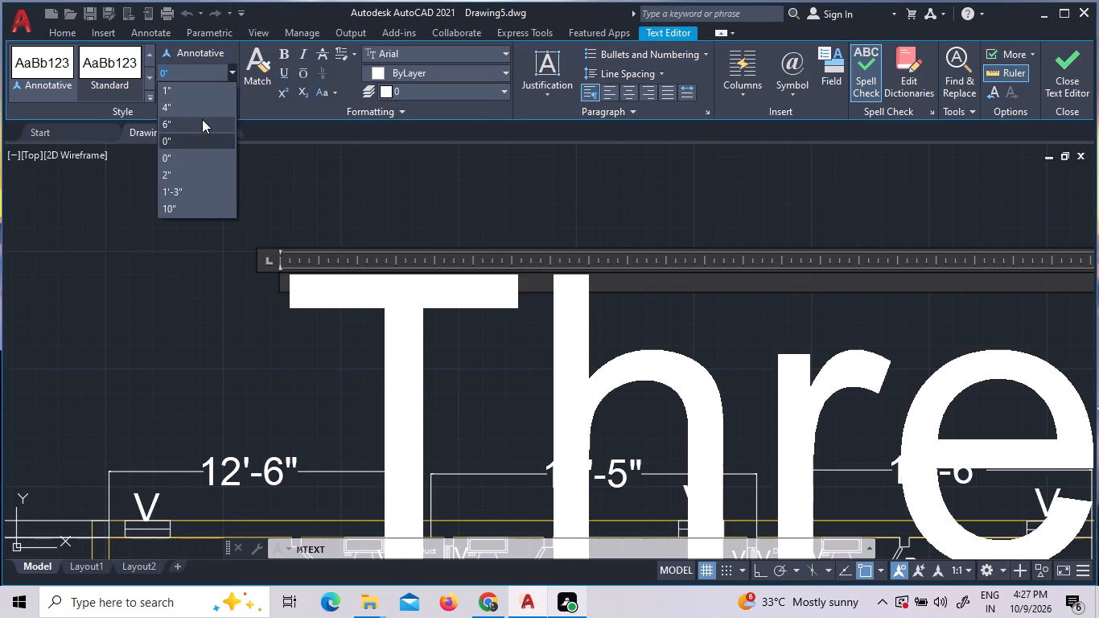
{"action": "left_click", "coordinate": [187, 187]}
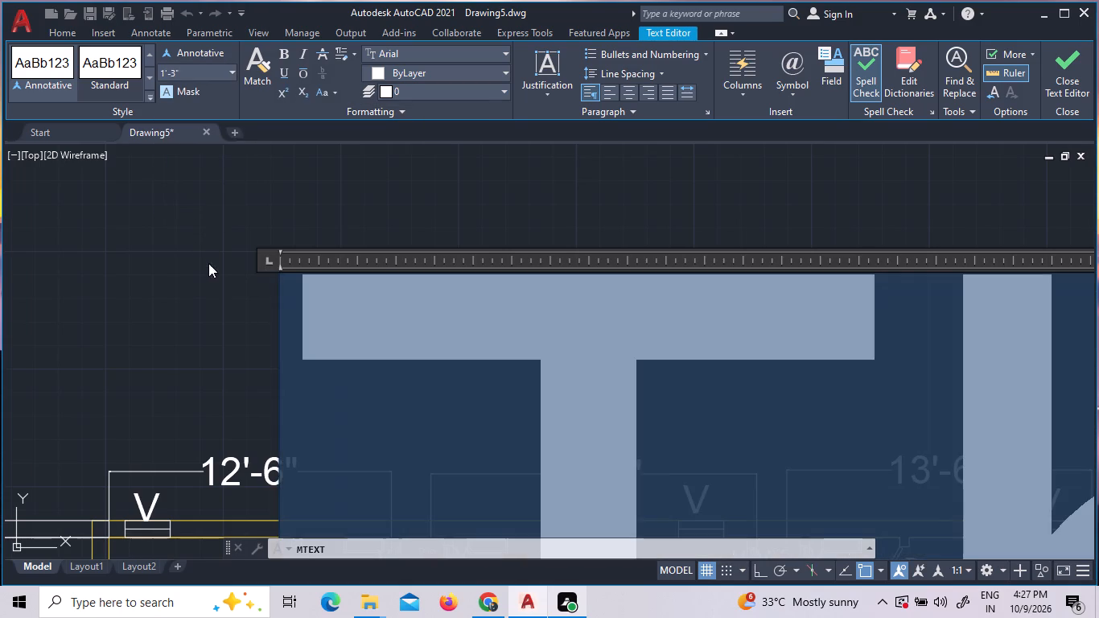
{"action": "left_click", "coordinate": [214, 268]}
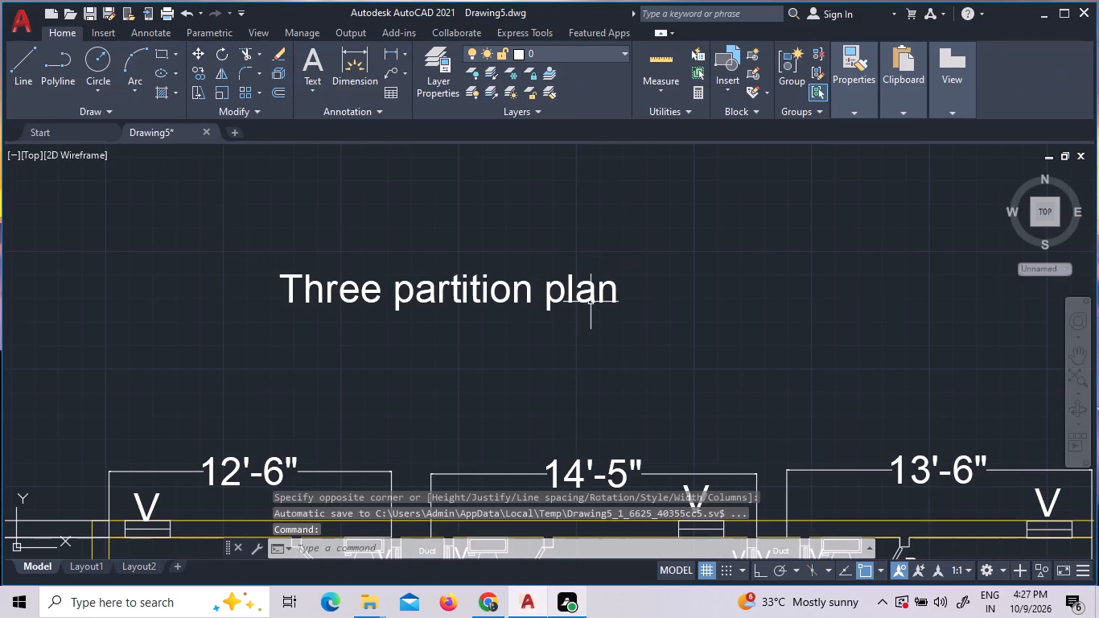
Move the "Three partition plan" title about 14' right and slightly down, above the middle and right bedroom dimensions.
{"action": "left_click_drag", "start_coordinate": [595, 328], "coordinate": [560, 313]}
{"action": "left_click", "coordinate": [449, 286]}
{"action": "right_click", "coordinate": [447, 285]}
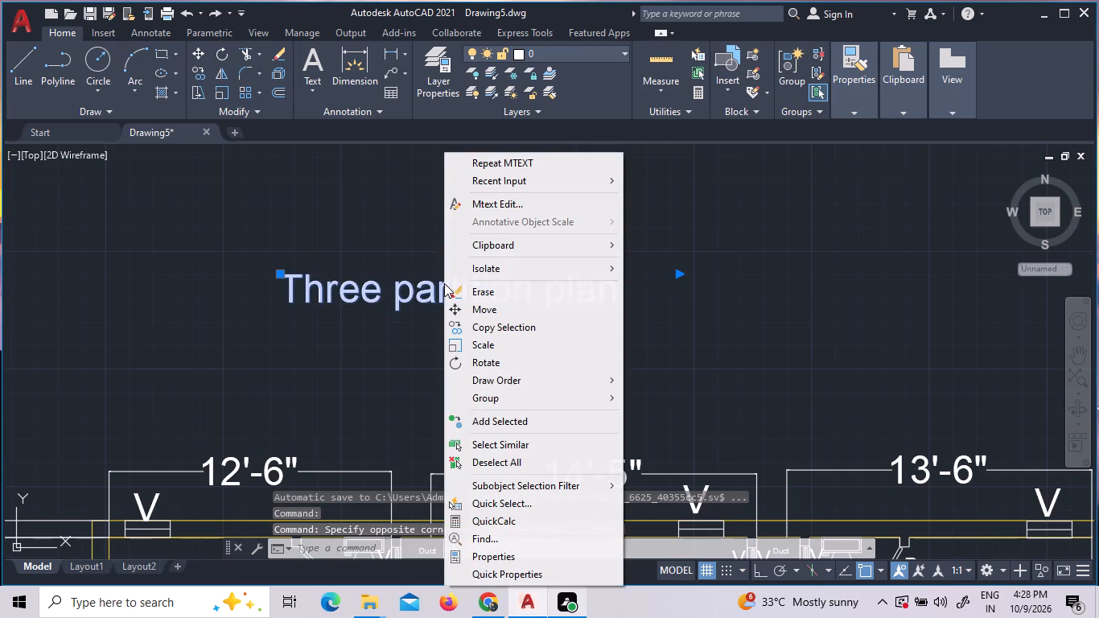
{"action": "double_click", "coordinate": [490, 312]}
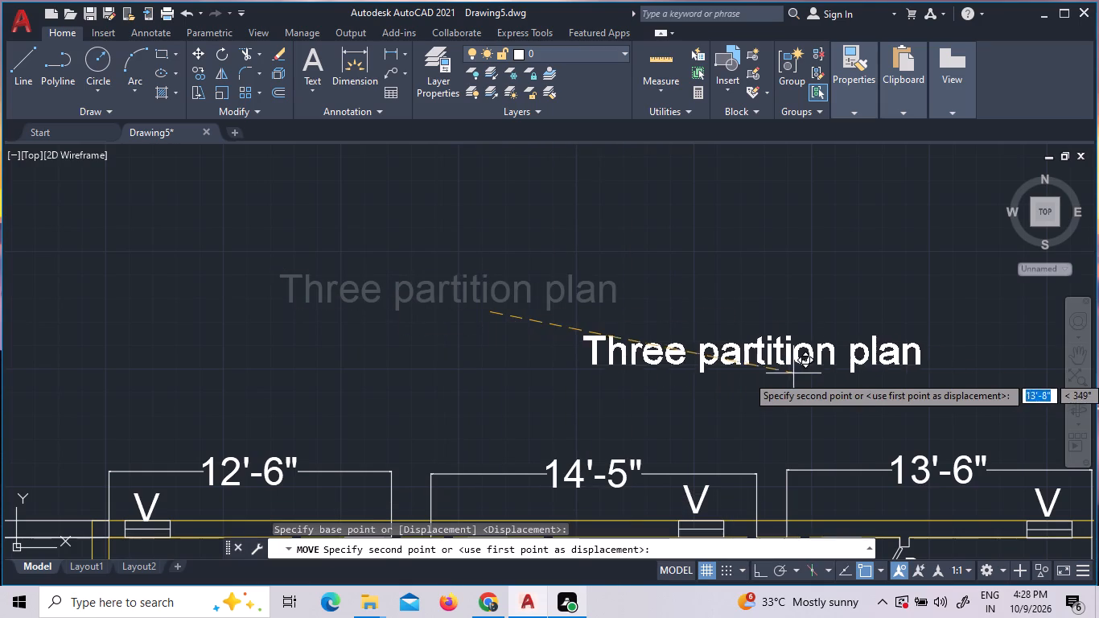
{"action": "left_click", "coordinate": [798, 372]}
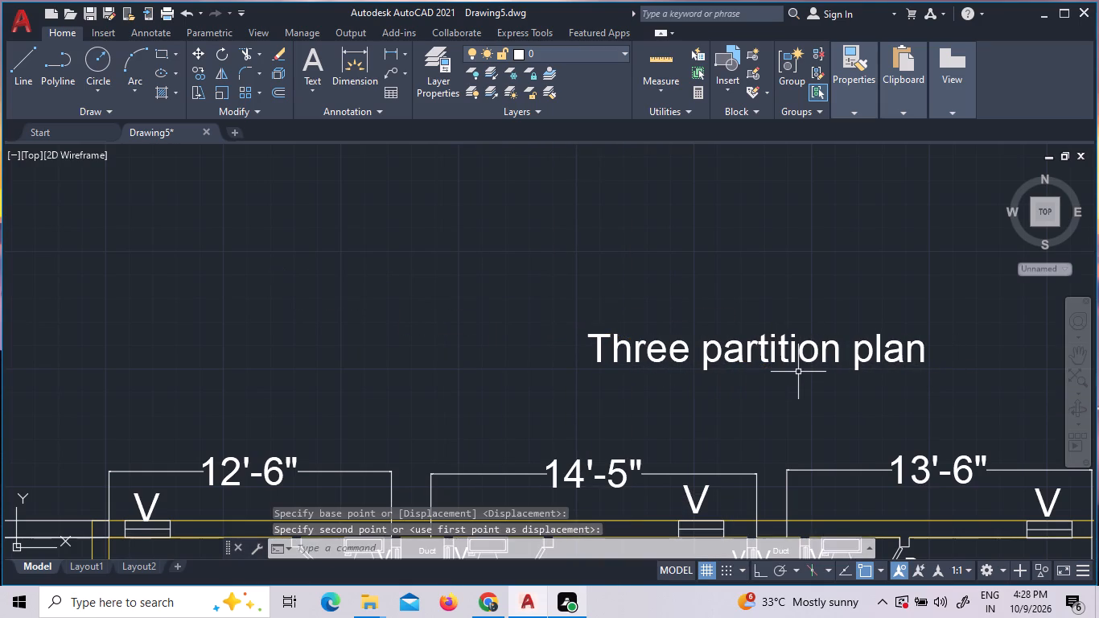
Delete the 12'-6" dimension above the left bedroom.
{"action": "scroll", "coordinate": [688, 252], "scroll_direction": "down", "scroll_amount": 3}
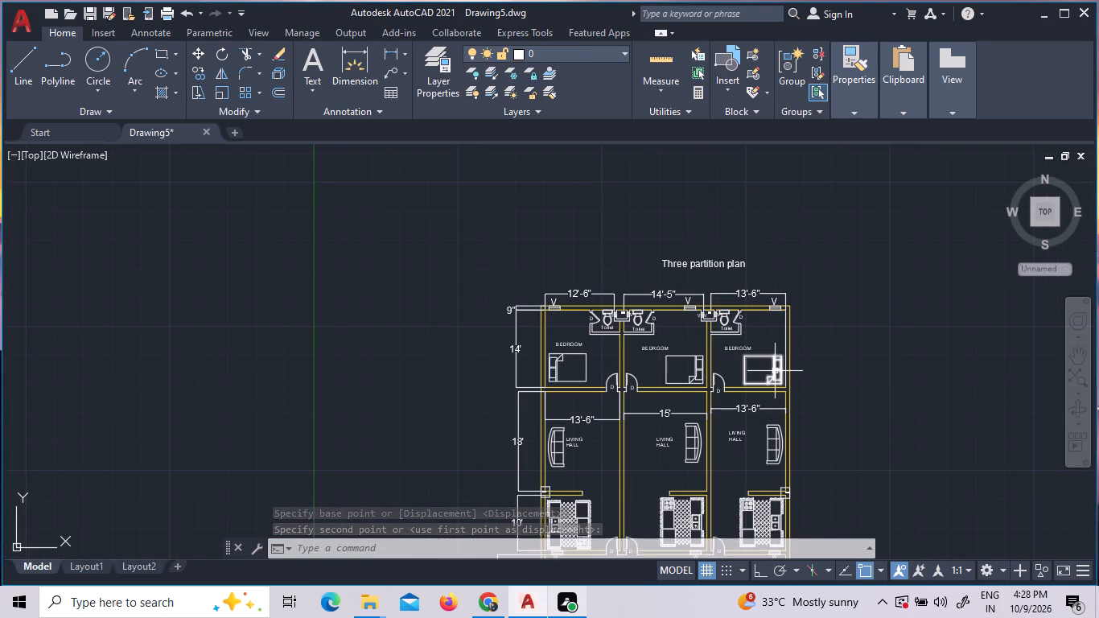
{"action": "scroll", "coordinate": [777, 379], "scroll_direction": "up", "scroll_amount": 1}
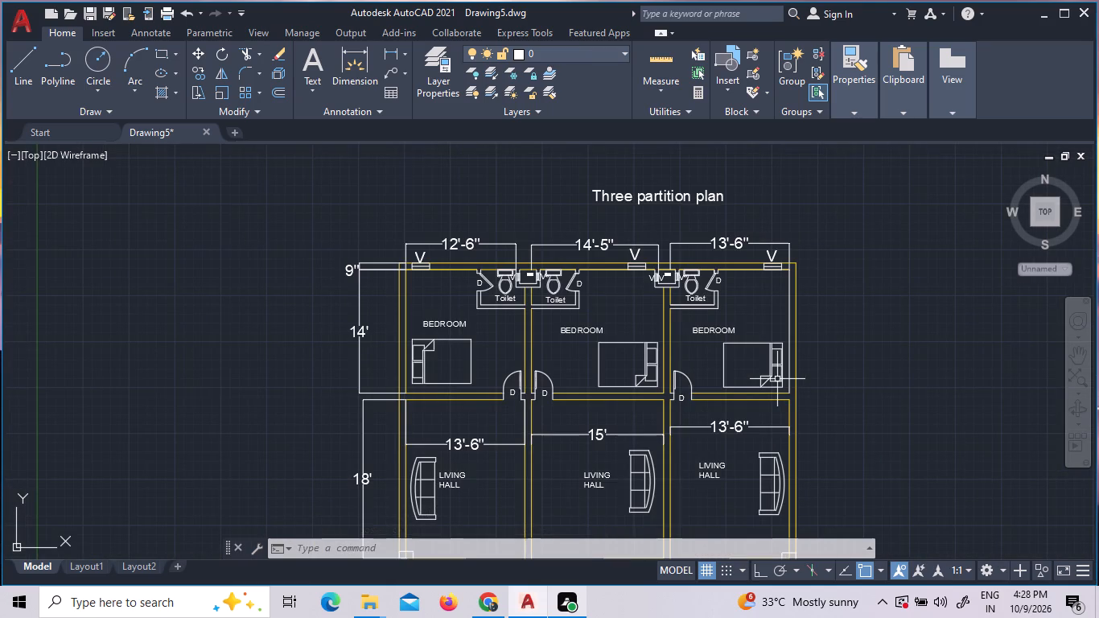
{"action": "scroll", "coordinate": [537, 289], "scroll_direction": "up", "scroll_amount": 3}
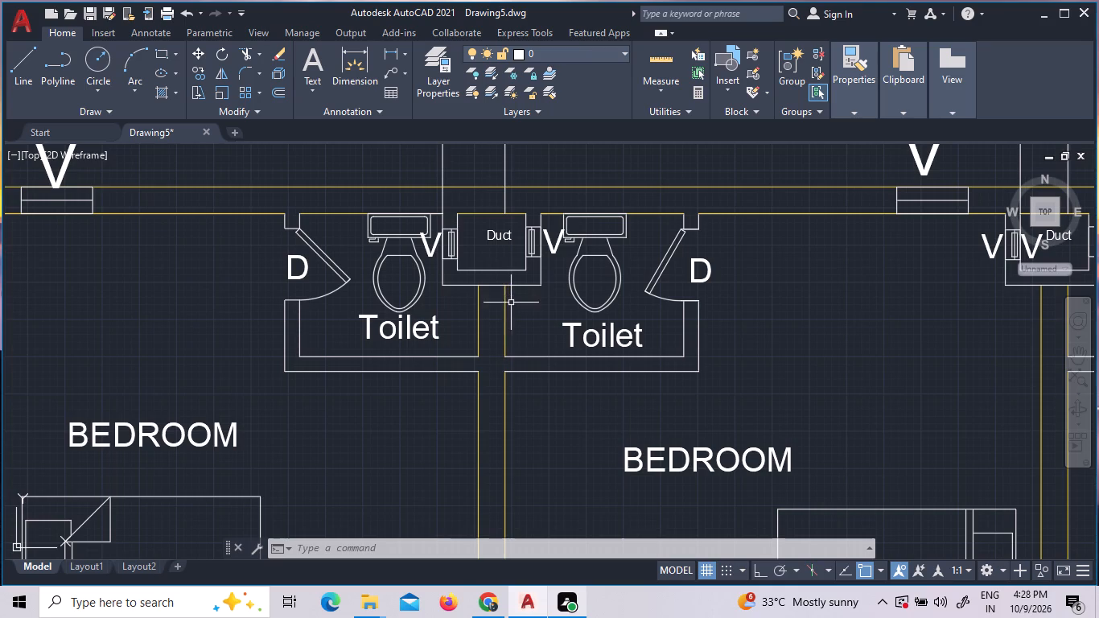
{"action": "scroll", "coordinate": [511, 307], "scroll_direction": "down", "scroll_amount": 2}
{"action": "left_click", "coordinate": [495, 253]}
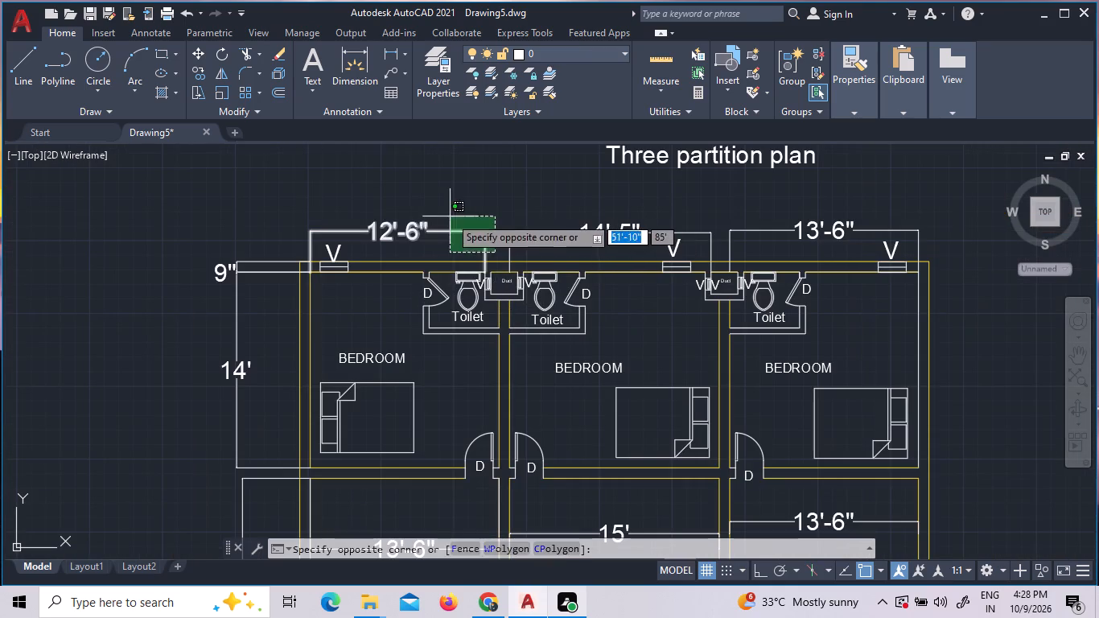
{"action": "left_click", "coordinate": [450, 216]}
{"action": "key", "text": "Delete"}
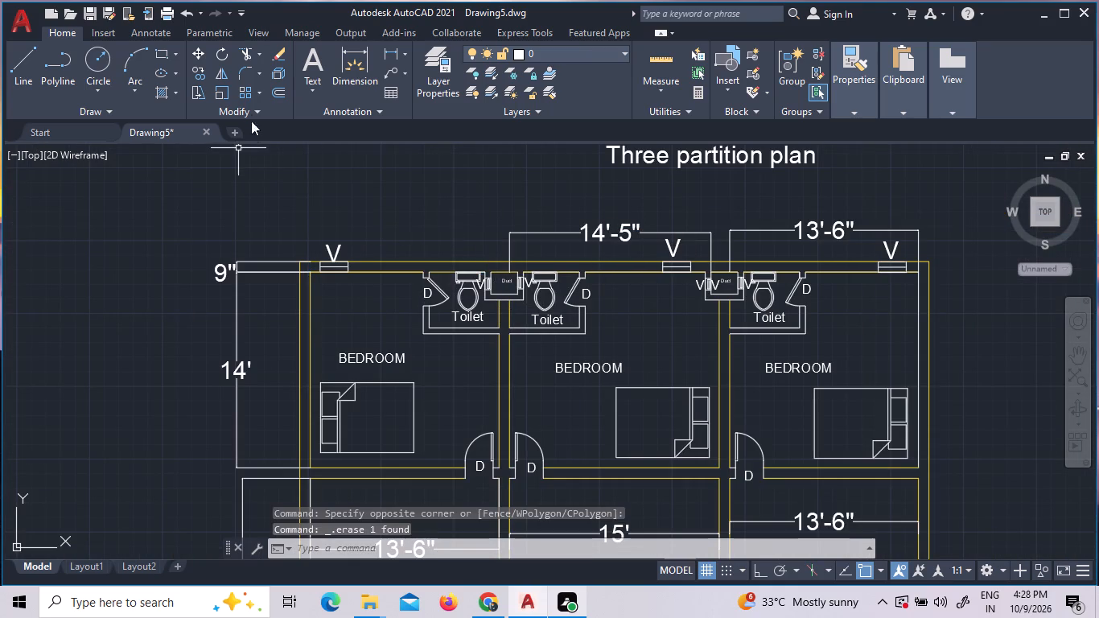
Add a horizontal linear dimension between the left bedroom's inner side walls, placing it above the top wall.
{"action": "left_click", "coordinate": [389, 55]}
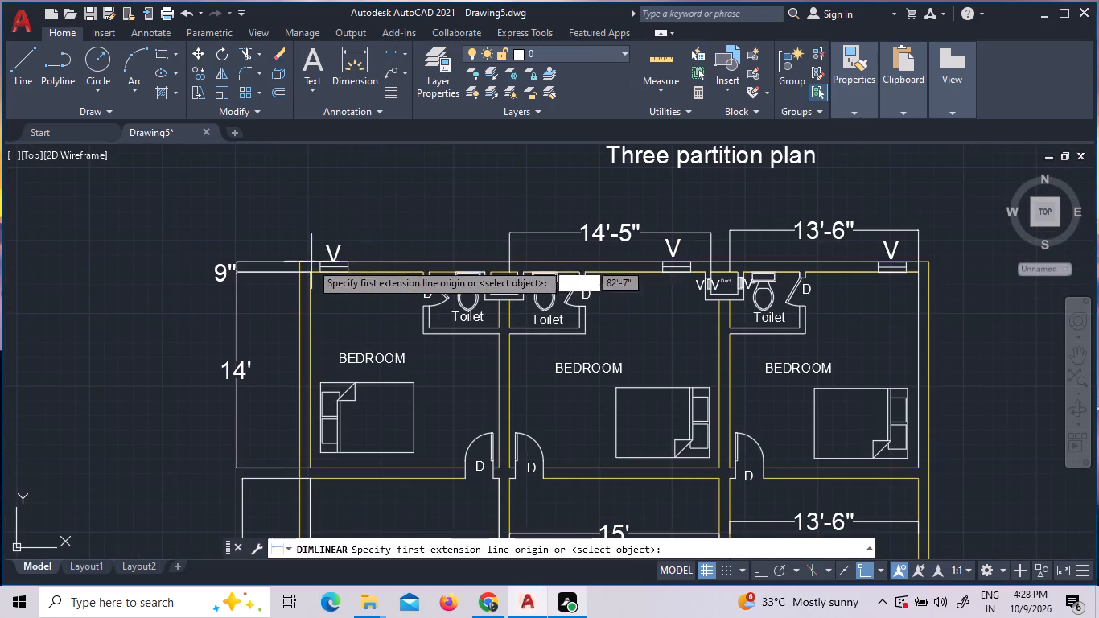
{"action": "left_click", "coordinate": [499, 303]}
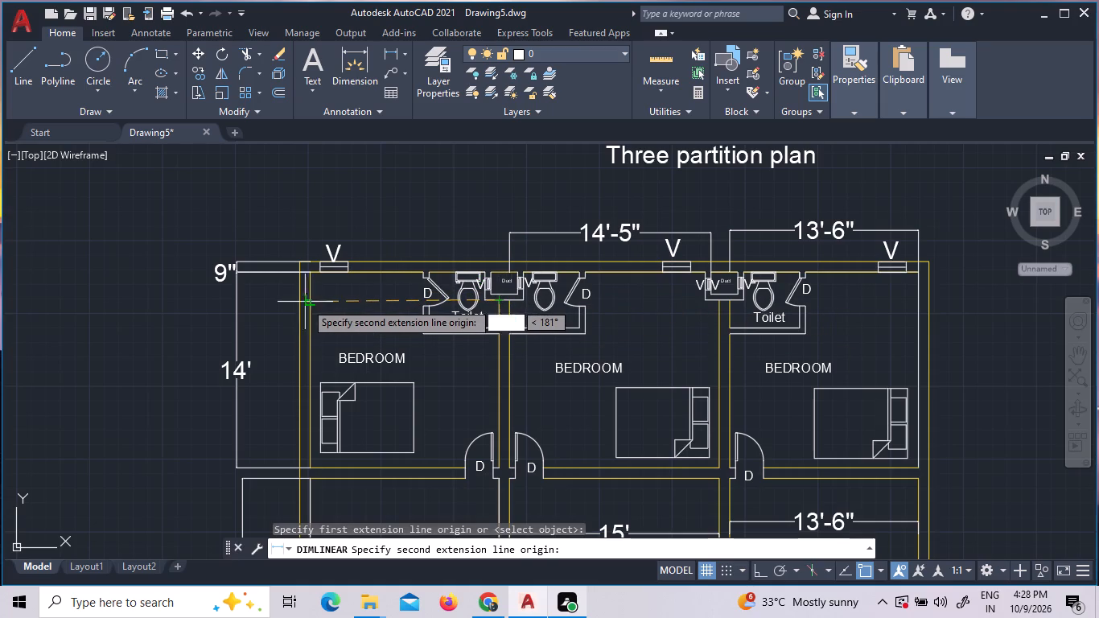
{"action": "left_click", "coordinate": [308, 303]}
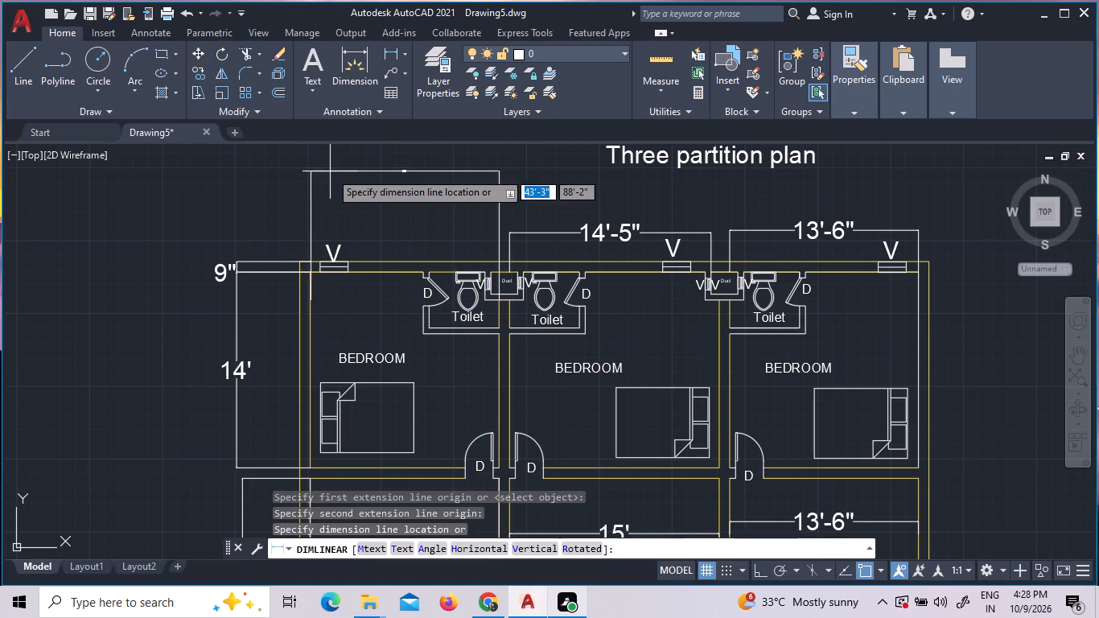
{"action": "left_click", "coordinate": [327, 222]}
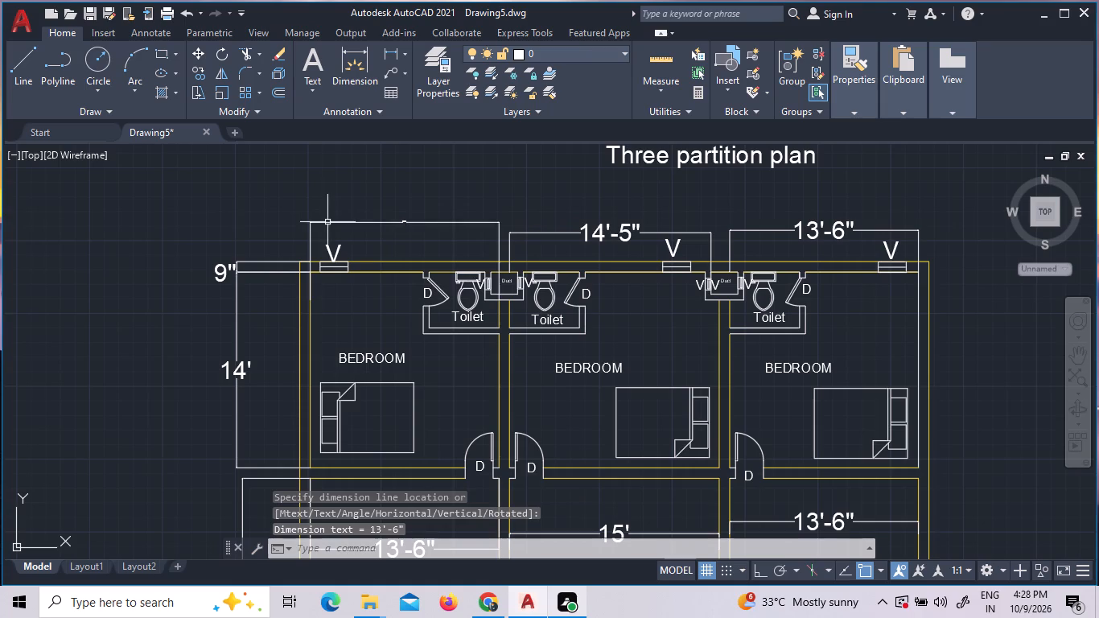
Set the text height of the new dimension above the left bedroom to 1'-3" and finish the text.
{"action": "scroll", "coordinate": [389, 225], "scroll_direction": "up", "scroll_amount": 4}
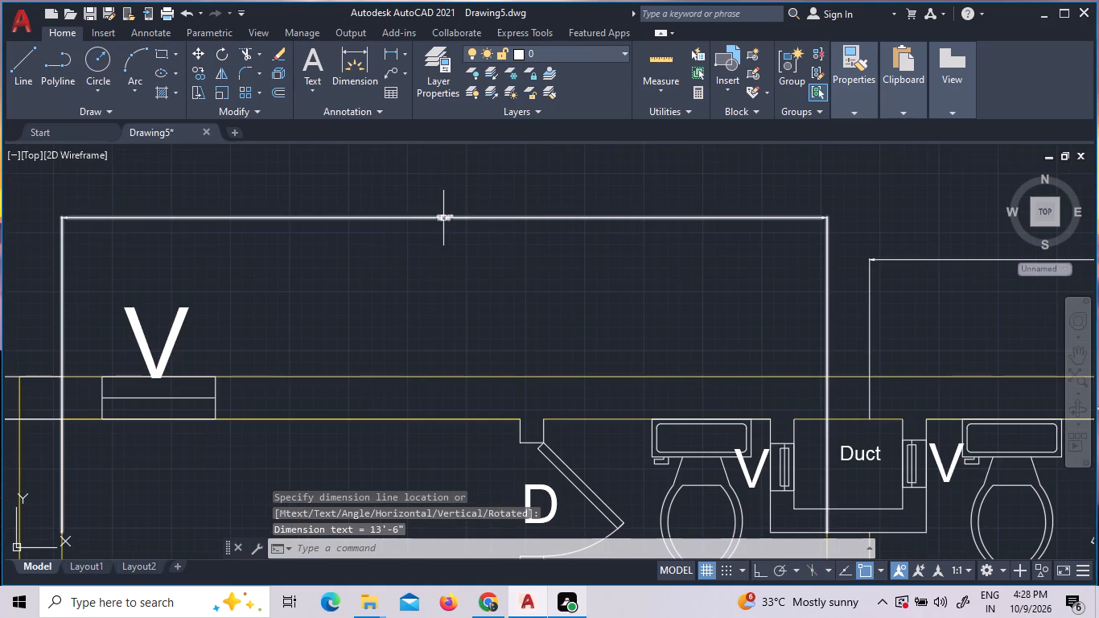
{"action": "scroll", "coordinate": [438, 220], "scroll_direction": "up", "scroll_amount": 4}
{"action": "triple_click", "coordinate": [446, 208]}
{"action": "triple_click", "coordinate": [446, 208]}
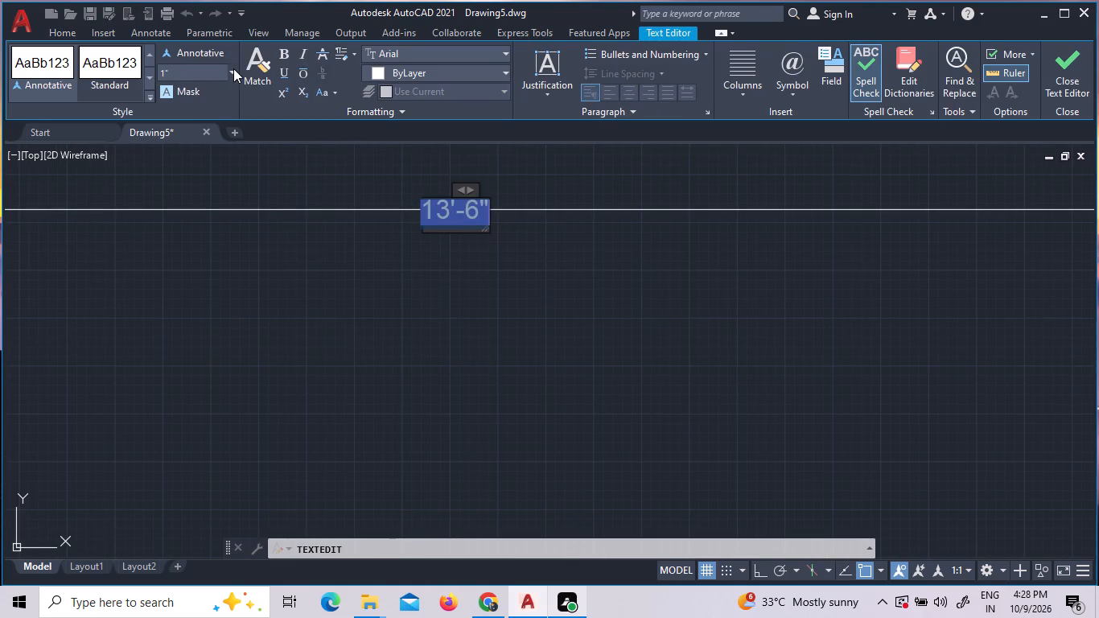
{"action": "left_click", "coordinate": [233, 68]}
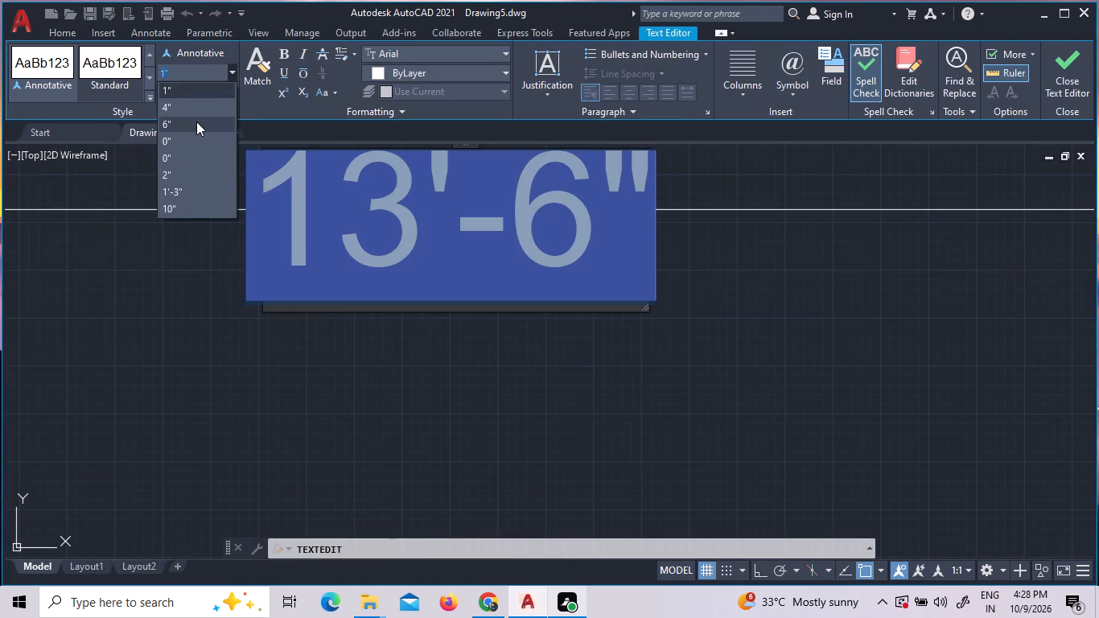
{"action": "left_click", "coordinate": [194, 188]}
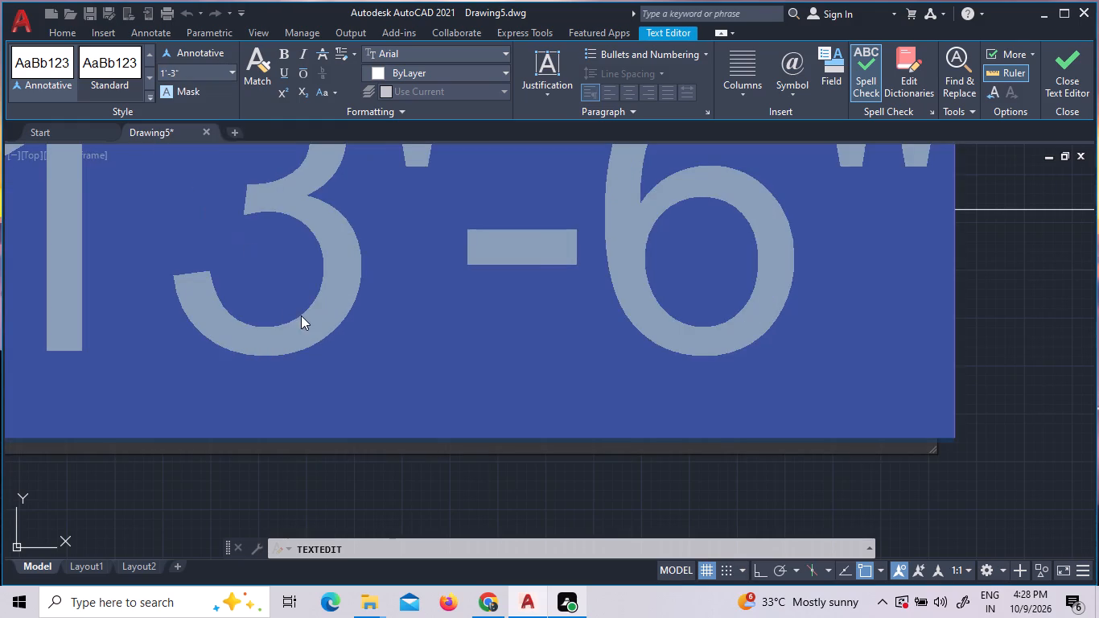
{"action": "scroll", "coordinate": [303, 322], "scroll_direction": "down", "scroll_amount": 4}
{"action": "left_click", "coordinate": [403, 196]}
{"action": "scroll", "coordinate": [420, 257], "scroll_direction": "down", "scroll_amount": 3}
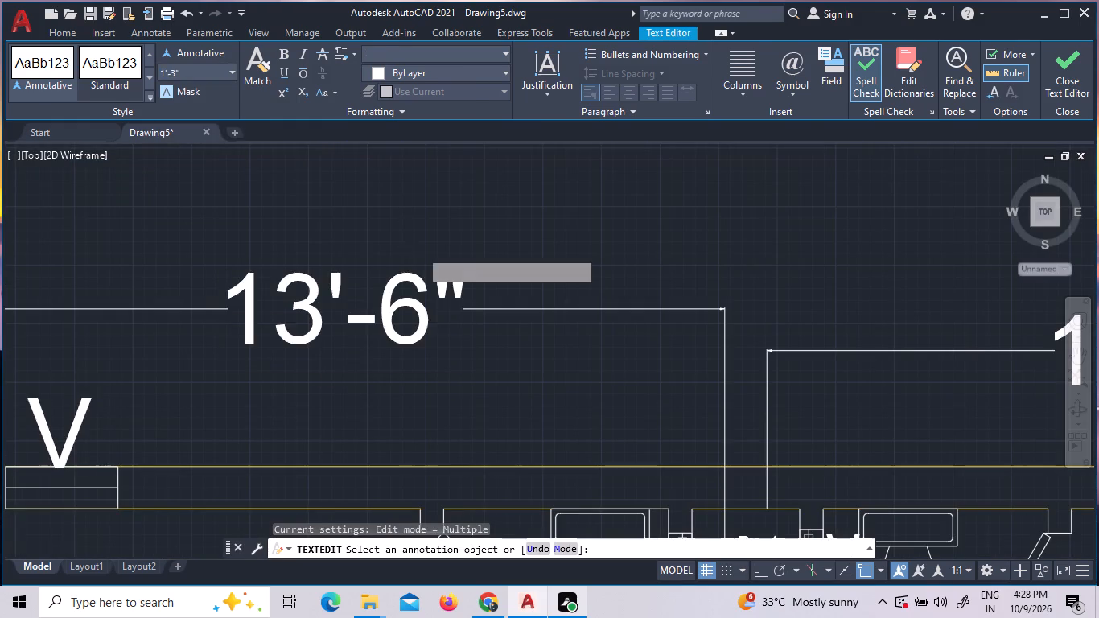
Examine the whole floor plan from the title down to the open space and main gate, and end text editing.
{"action": "scroll", "coordinate": [427, 302], "scroll_direction": "down", "scroll_amount": 3}
{"action": "middle_click_drag", "start_coordinate": [492, 237], "coordinate": [423, 124]}
{"action": "scroll", "coordinate": [446, 150], "scroll_direction": "down", "scroll_amount": 2}
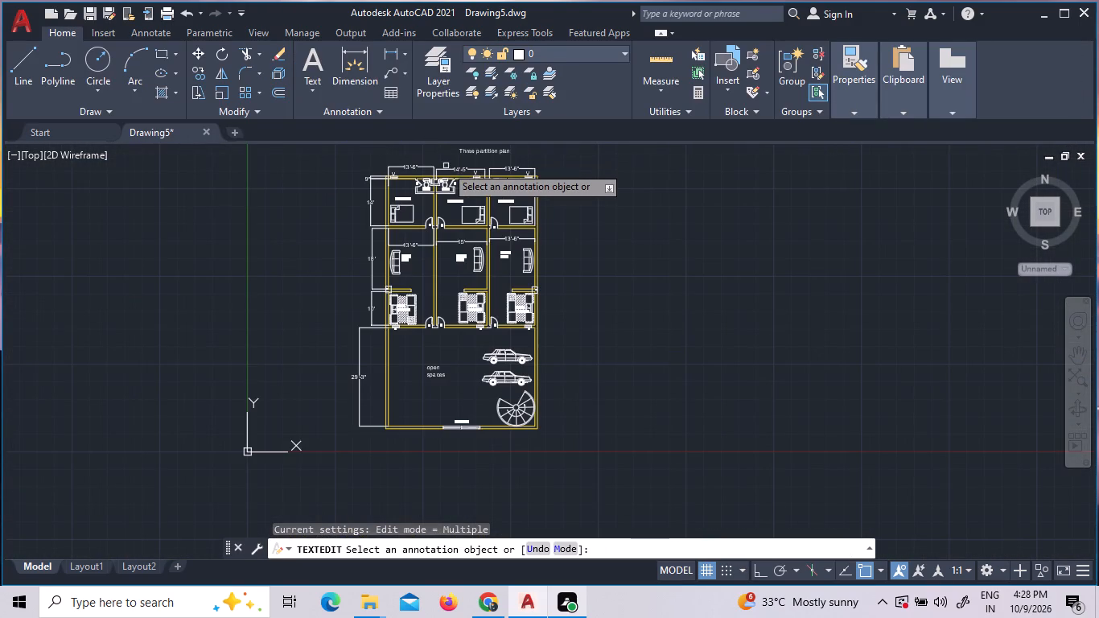
{"action": "scroll", "coordinate": [447, 167], "scroll_direction": "up", "scroll_amount": 2}
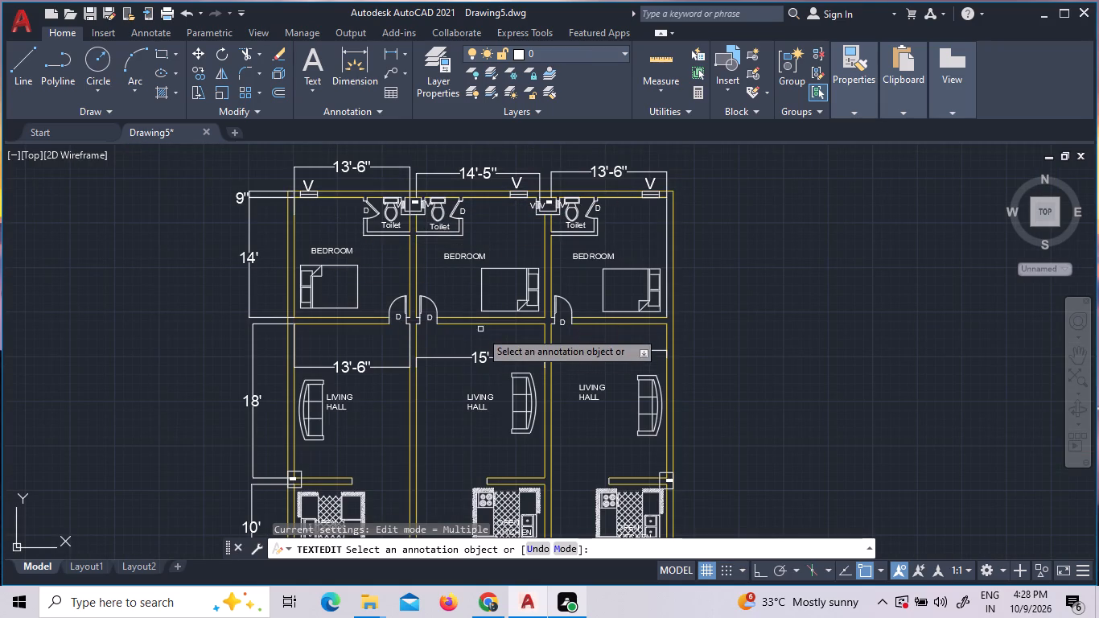
{"action": "scroll", "coordinate": [459, 403], "scroll_direction": "down", "scroll_amount": 2}
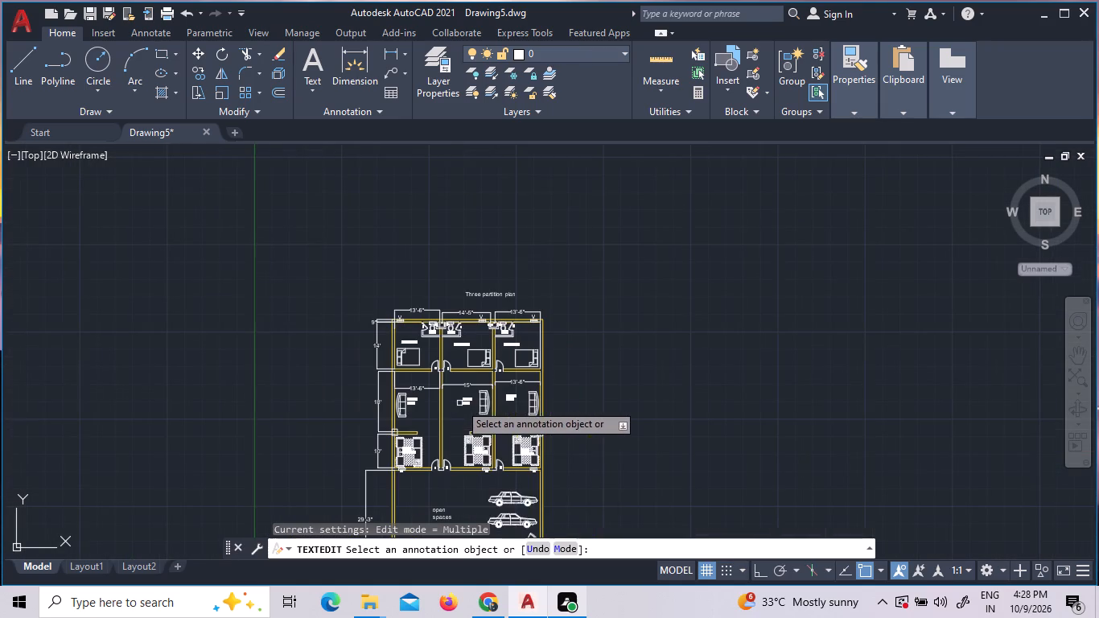
{"action": "middle_click_drag", "start_coordinate": [451, 495], "coordinate": [454, 397]}
{"action": "scroll", "coordinate": [454, 397], "scroll_direction": "up", "scroll_amount": 1}
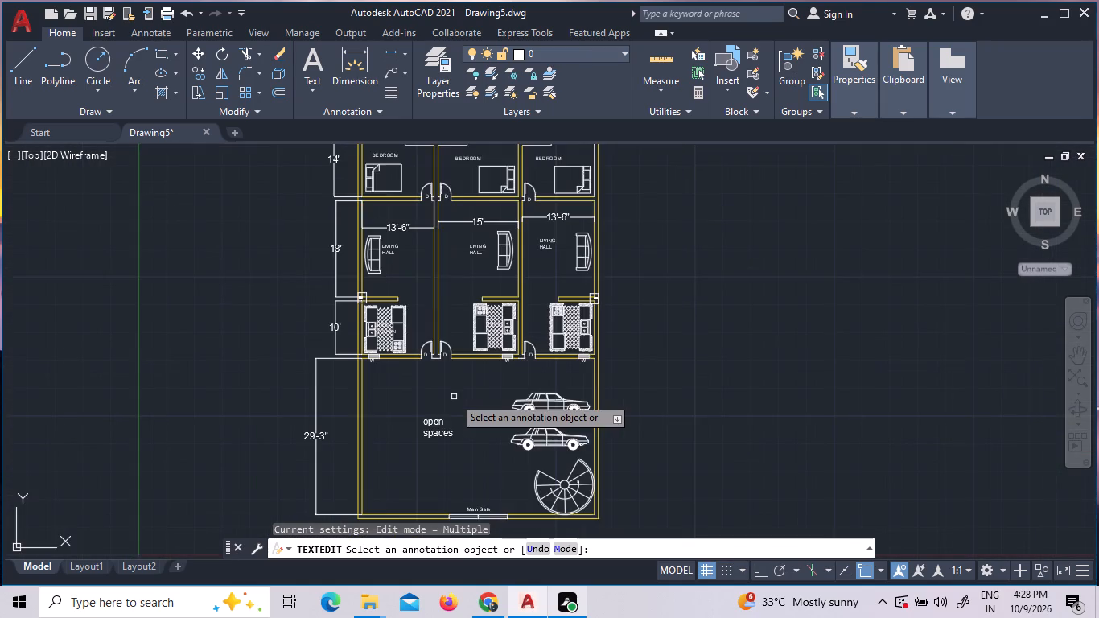
{"action": "scroll", "coordinate": [454, 397], "scroll_direction": "up", "scroll_amount": 1}
{"action": "scroll", "coordinate": [454, 397], "scroll_direction": "down", "scroll_amount": 1}
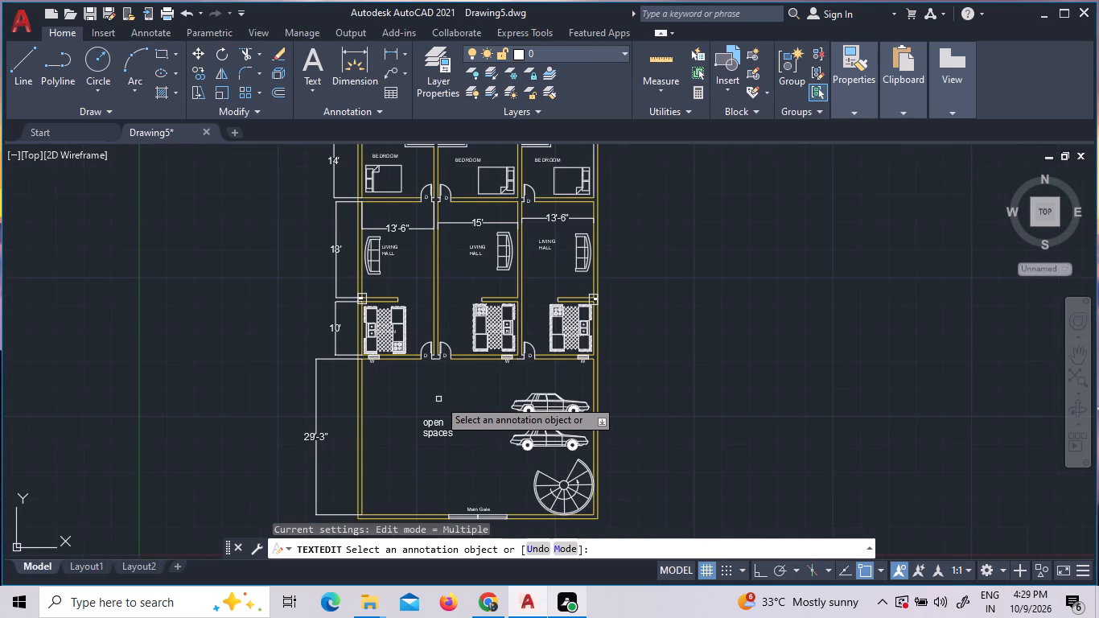
{"action": "middle_click_drag", "start_coordinate": [438, 399], "coordinate": [433, 461]}
{"action": "scroll", "coordinate": [449, 454], "scroll_direction": "down", "scroll_amount": 1}
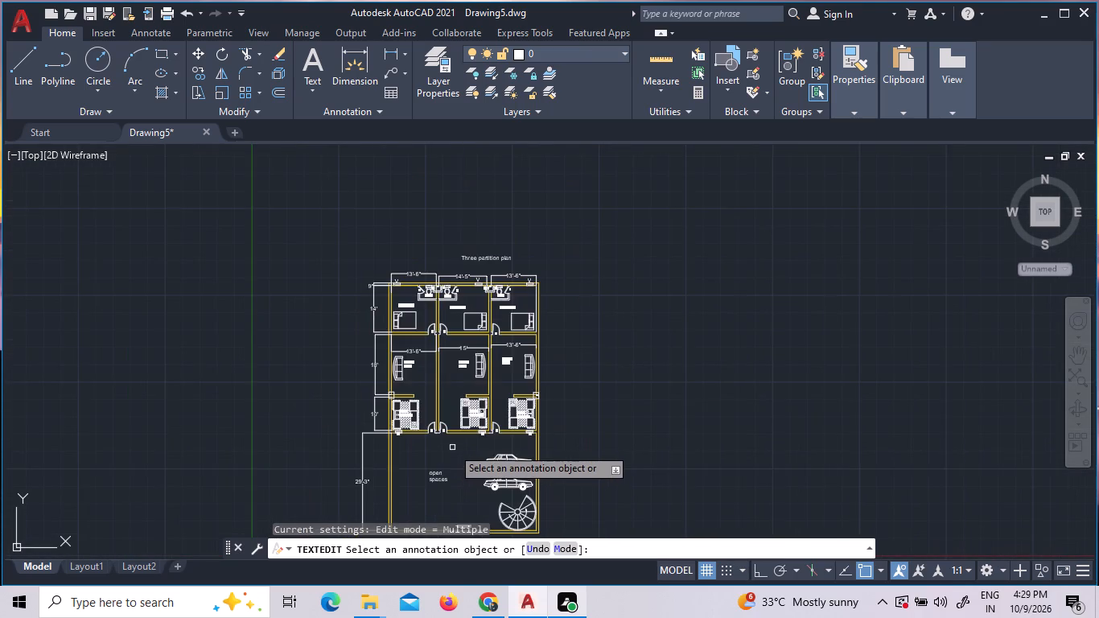
{"action": "scroll", "coordinate": [452, 447], "scroll_direction": "down", "scroll_amount": 2}
{"action": "scroll", "coordinate": [454, 461], "scroll_direction": "up", "scroll_amount": 3}
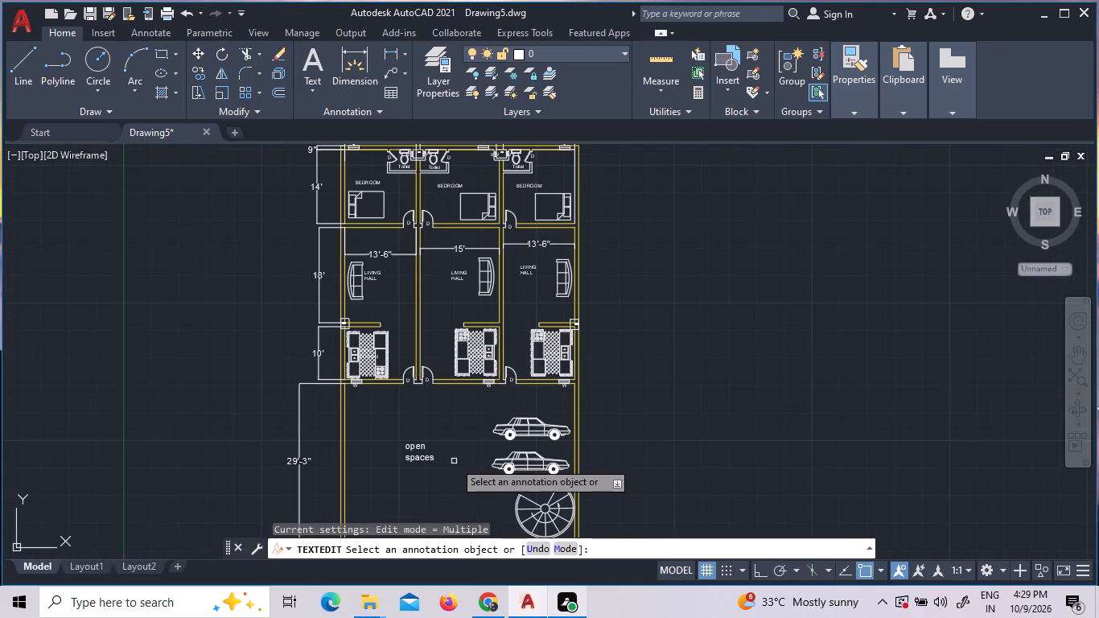
{"action": "key", "text": "Escape"}
{"action": "key", "text": "Escape"}
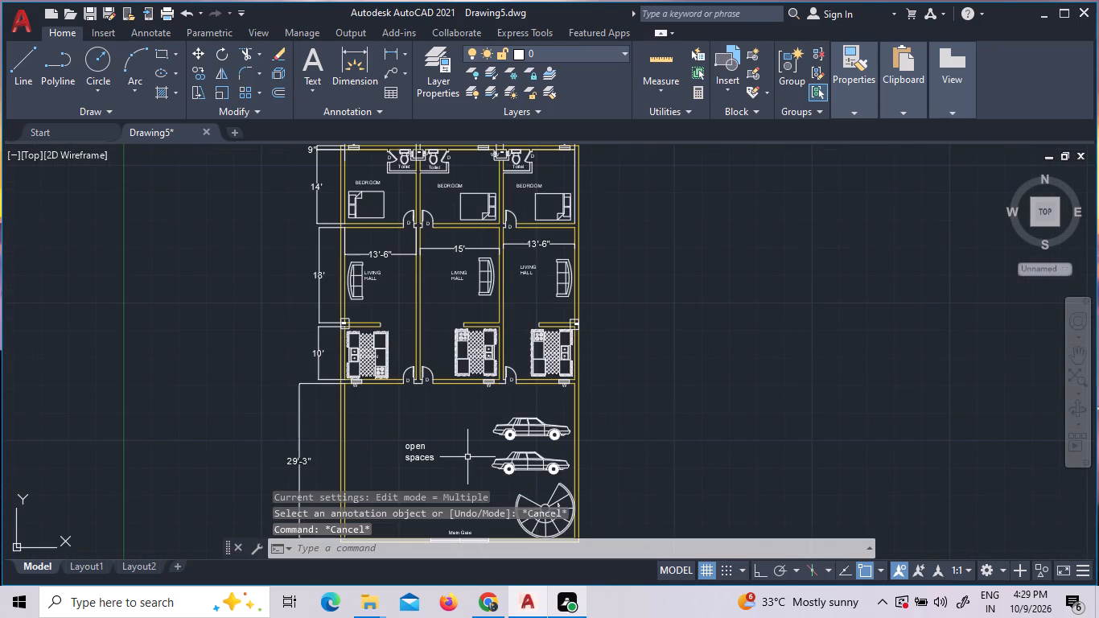
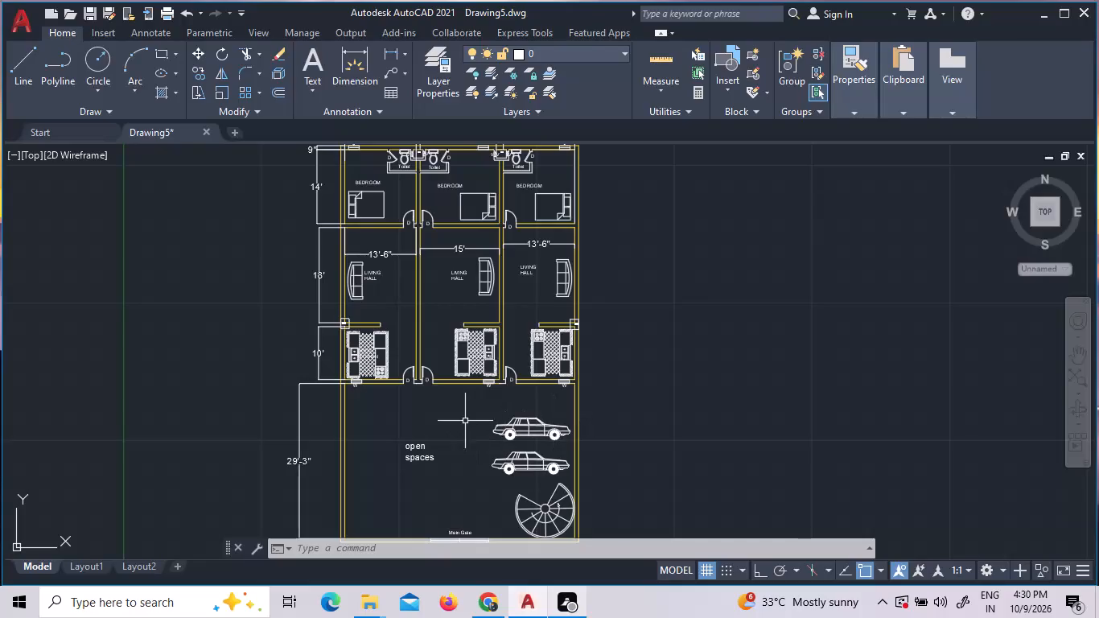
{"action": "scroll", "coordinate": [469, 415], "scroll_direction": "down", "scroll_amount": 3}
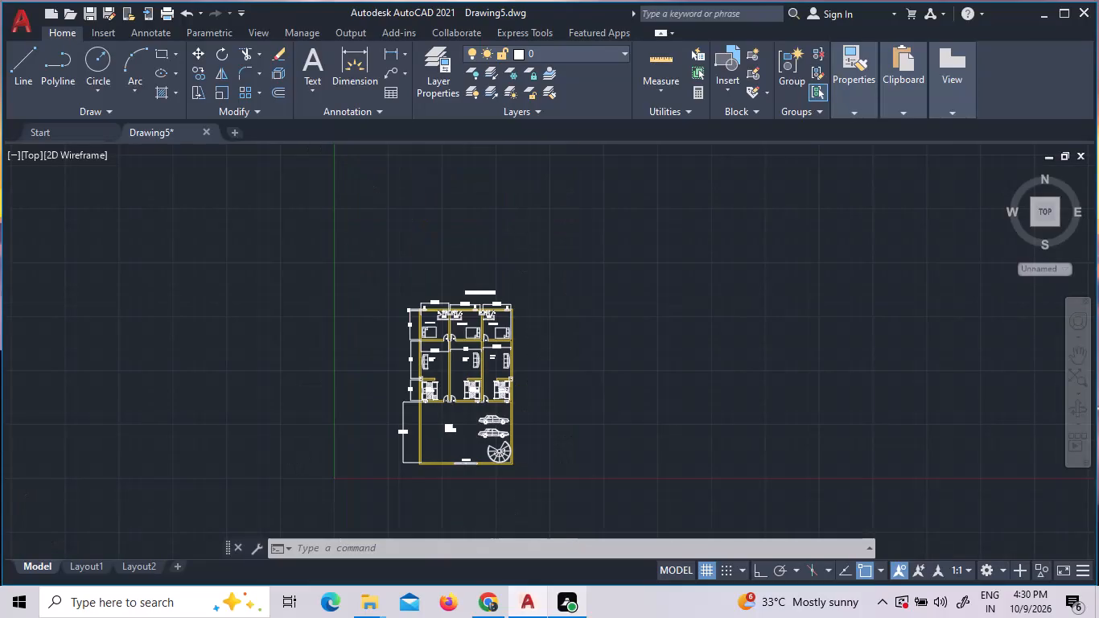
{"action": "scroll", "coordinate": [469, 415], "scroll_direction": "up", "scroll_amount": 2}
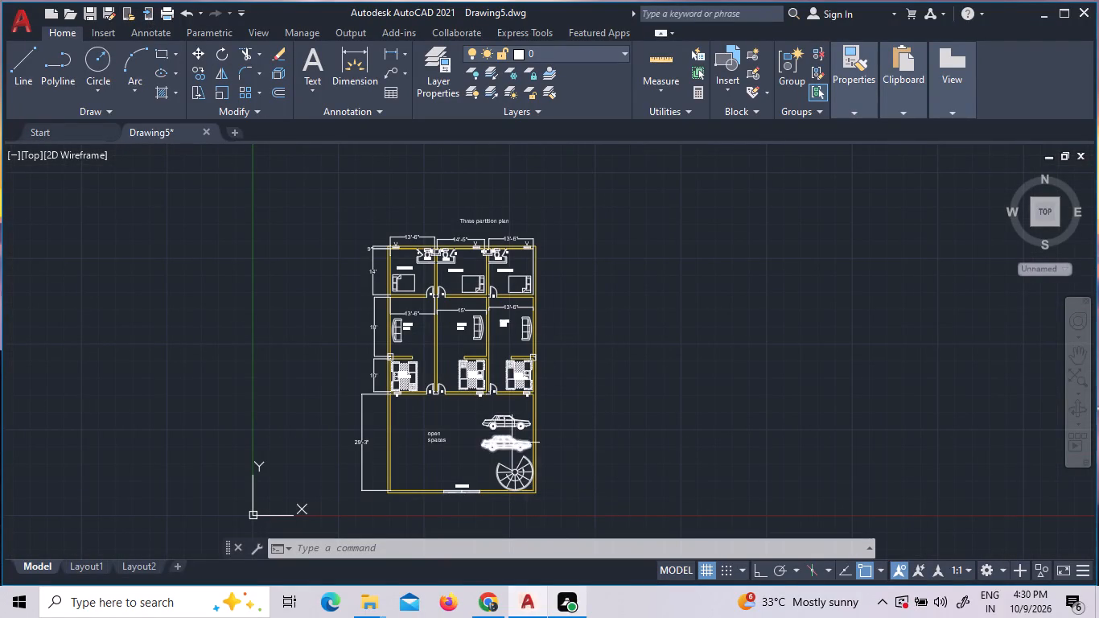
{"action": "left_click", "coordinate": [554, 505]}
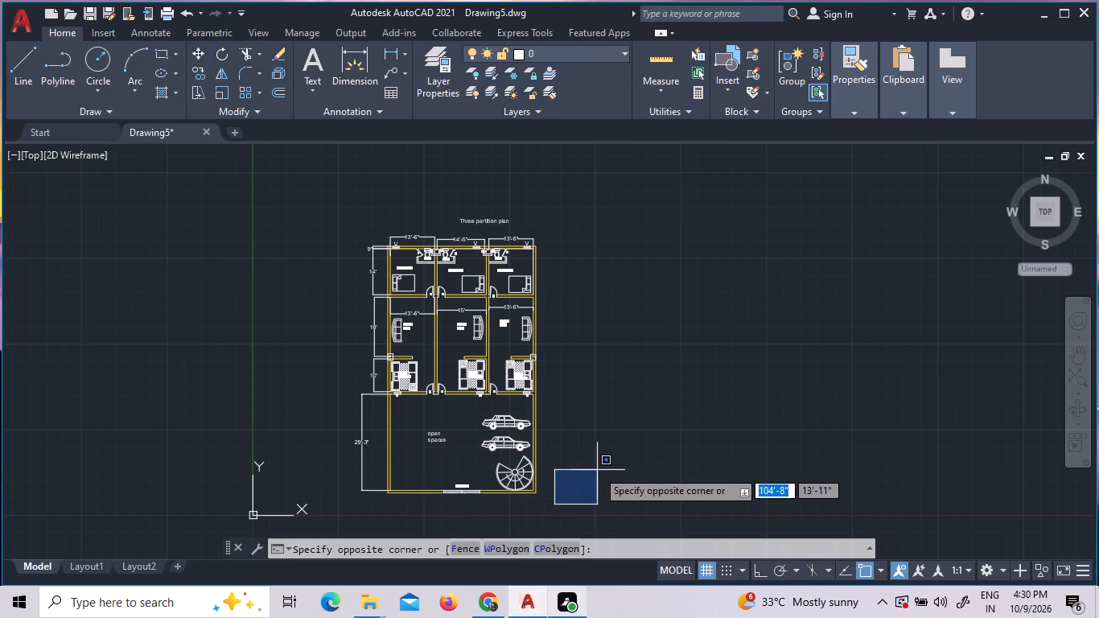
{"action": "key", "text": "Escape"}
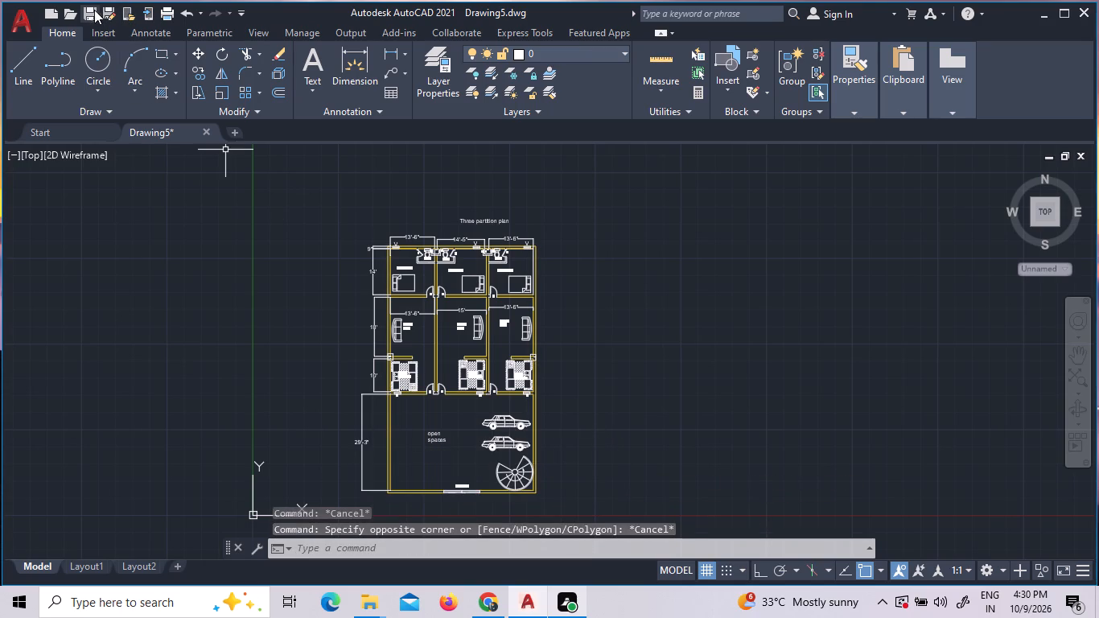
Save the drawing in the AUTOCAD folder under the file name "three partition plans".
{"action": "left_click", "coordinate": [93, 10]}
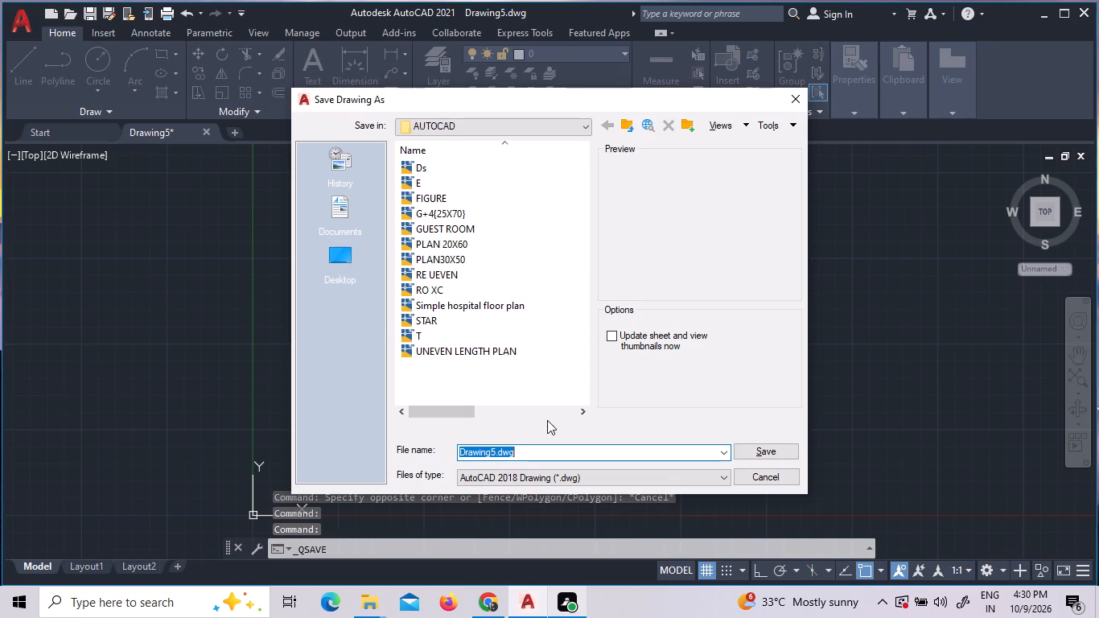
{"action": "left_click", "coordinate": [529, 448]}
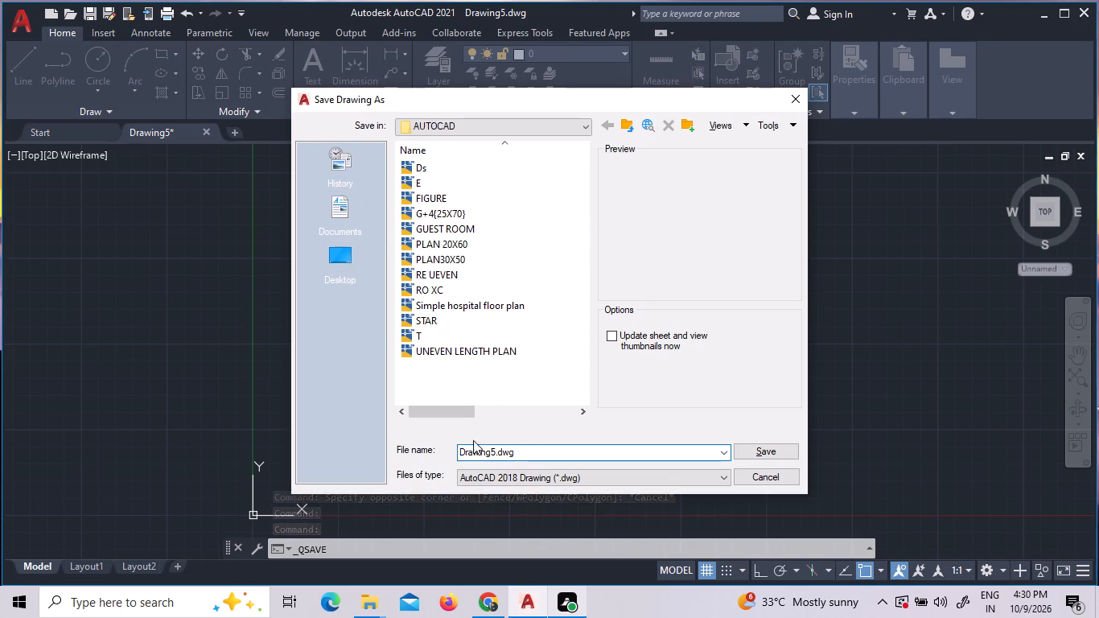
{"action": "left_click", "coordinate": [466, 439]}
{"action": "left_click_drag", "start_coordinate": [517, 450], "coordinate": [451, 426]}
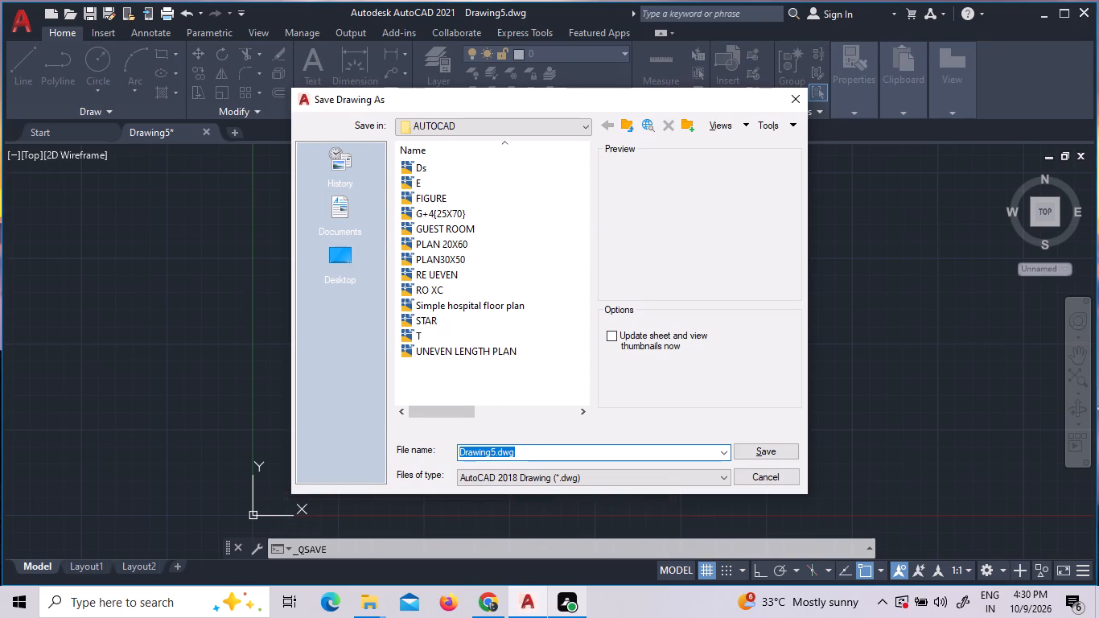
{"action": "left_click_drag", "start_coordinate": [451, 426], "coordinate": [411, 422]}
{"action": "type", "text": "three partition"}
{"action": "key", "text": "space"}
{"action": "type", "text": "plans"}
{"action": "key", "text": "Return"}
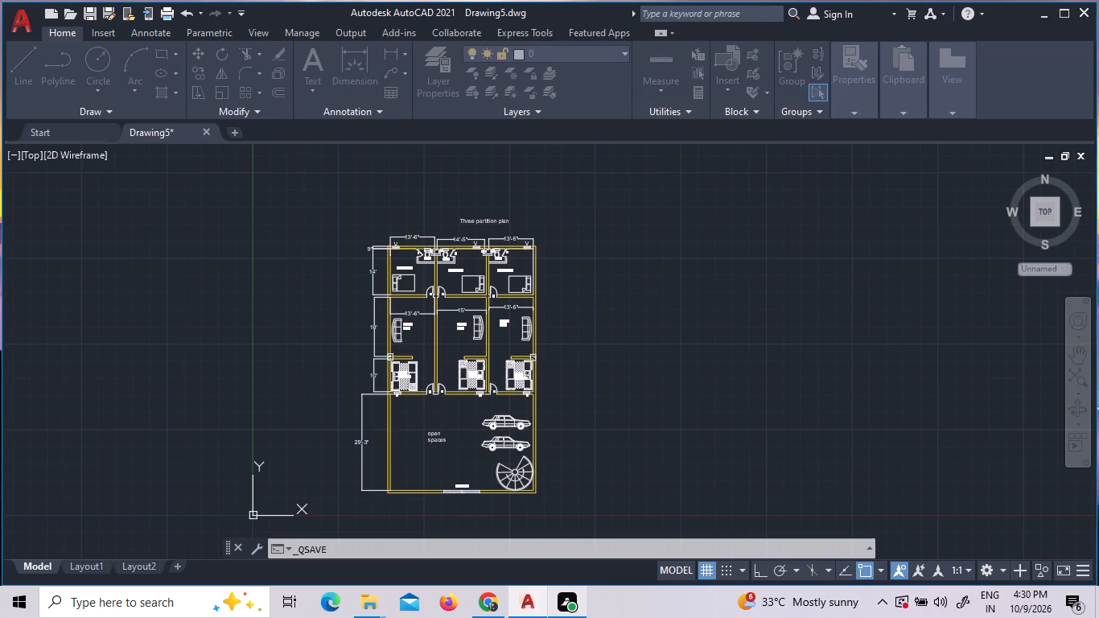